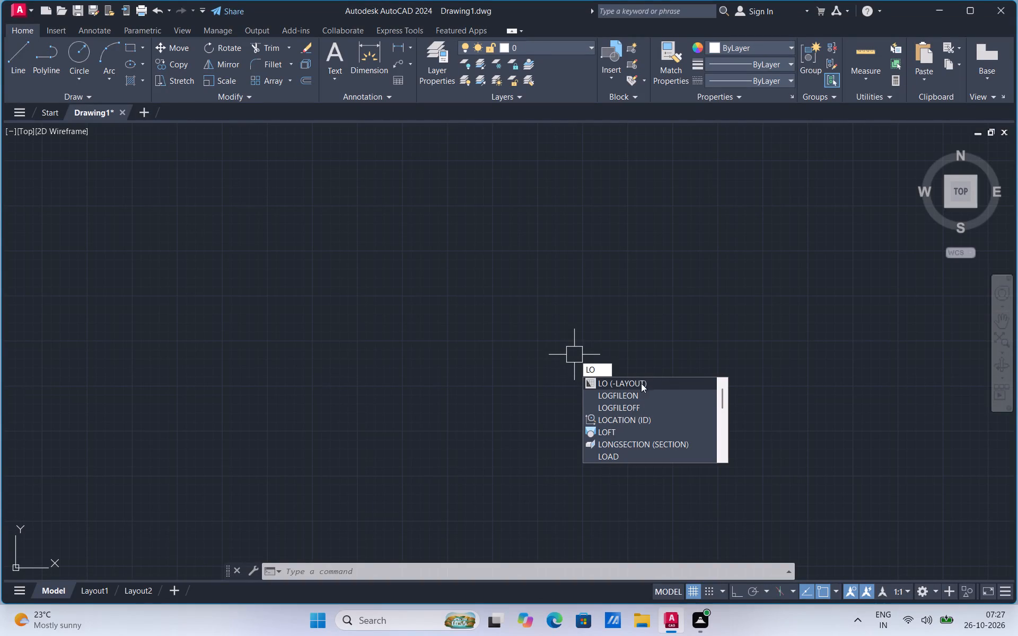
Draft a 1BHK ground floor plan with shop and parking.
Turn on command log recording with LOGFILEON.
{"action": "left_click", "coordinate": [628, 396]}
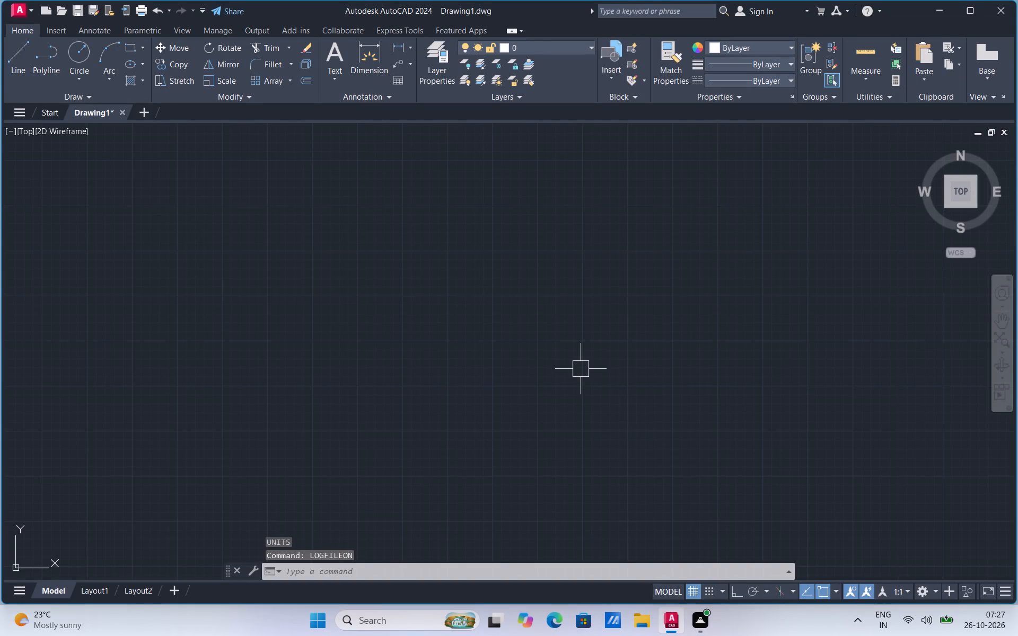
{"action": "type", "text": "lo"}
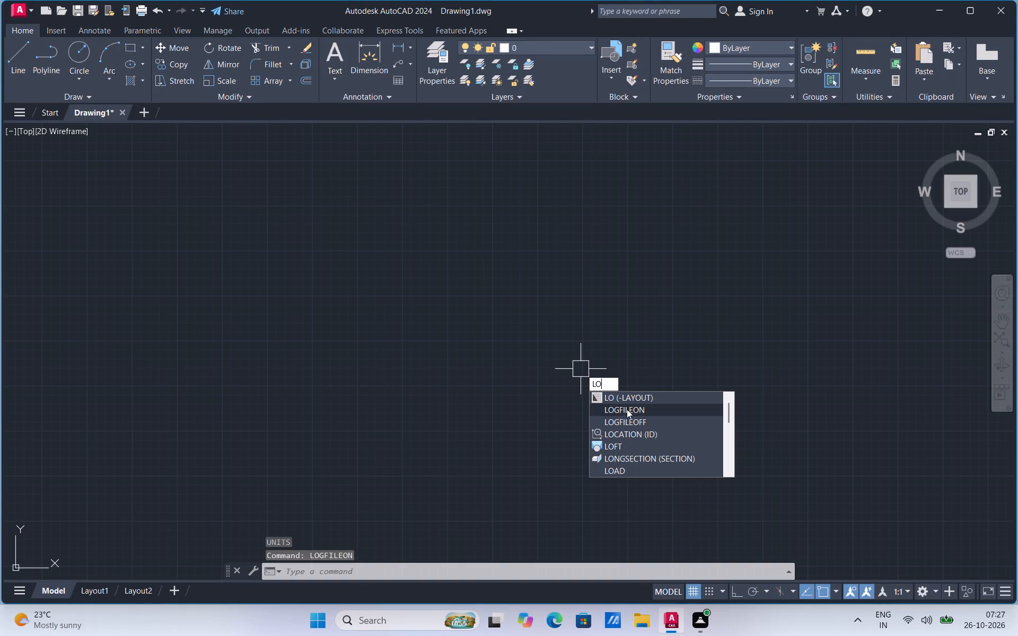
{"action": "left_click", "coordinate": [626, 410]}
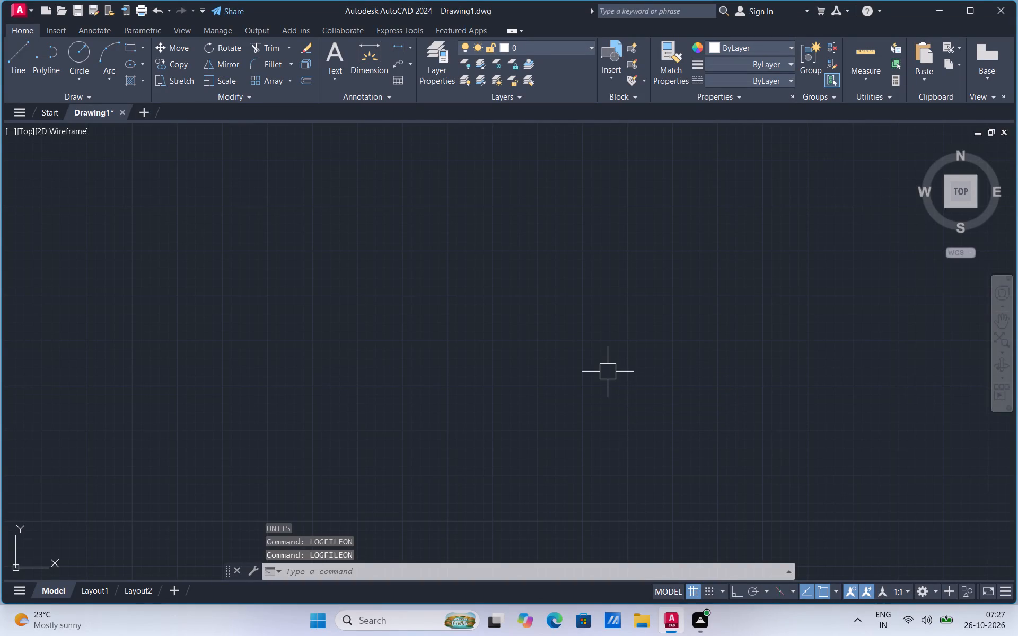
{"action": "type", "text": "lo"}
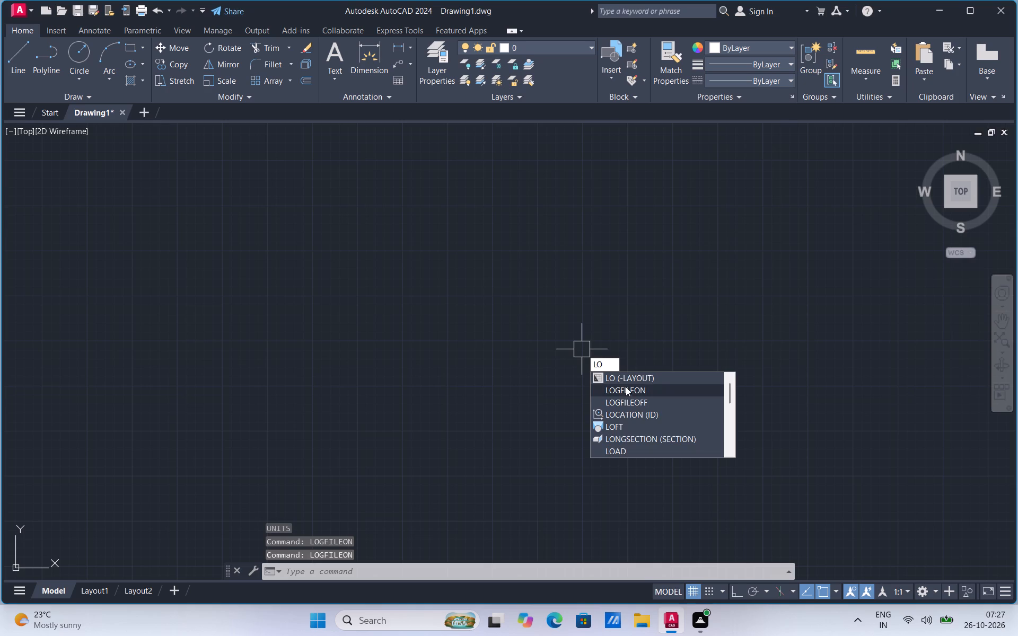
{"action": "left_click", "coordinate": [626, 390]}
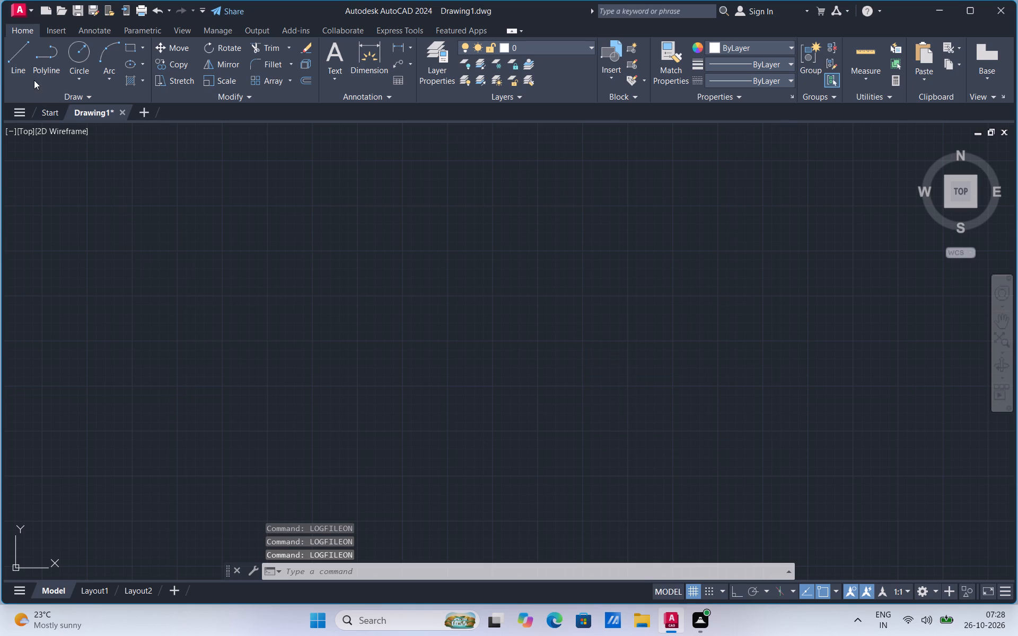
Draw a 30' by 30' rectangle in the empty drawing area.
{"action": "left_click", "coordinate": [142, 46]}
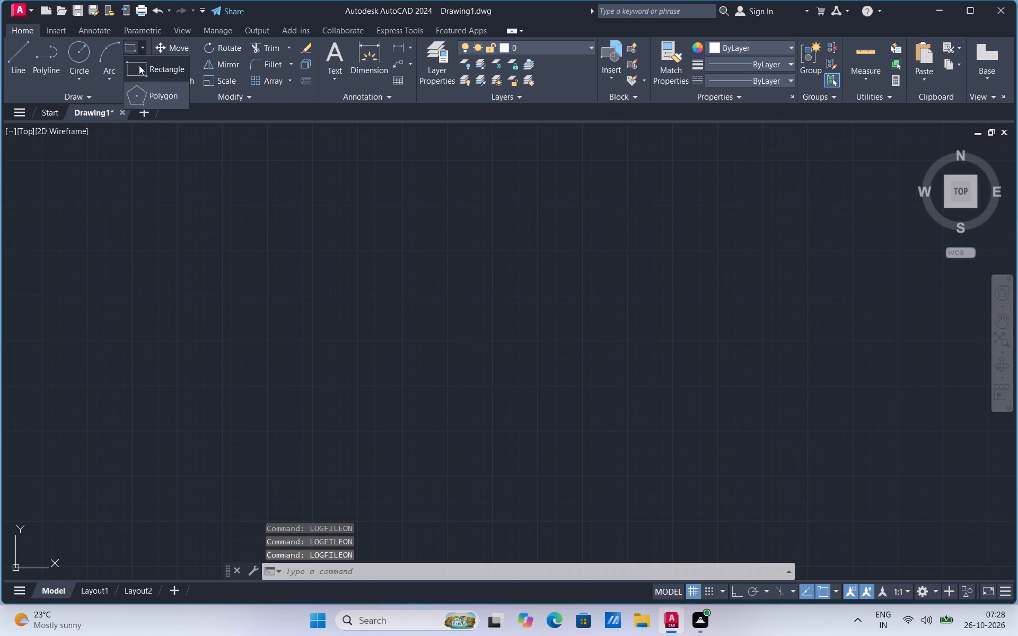
{"action": "left_click", "coordinate": [139, 65]}
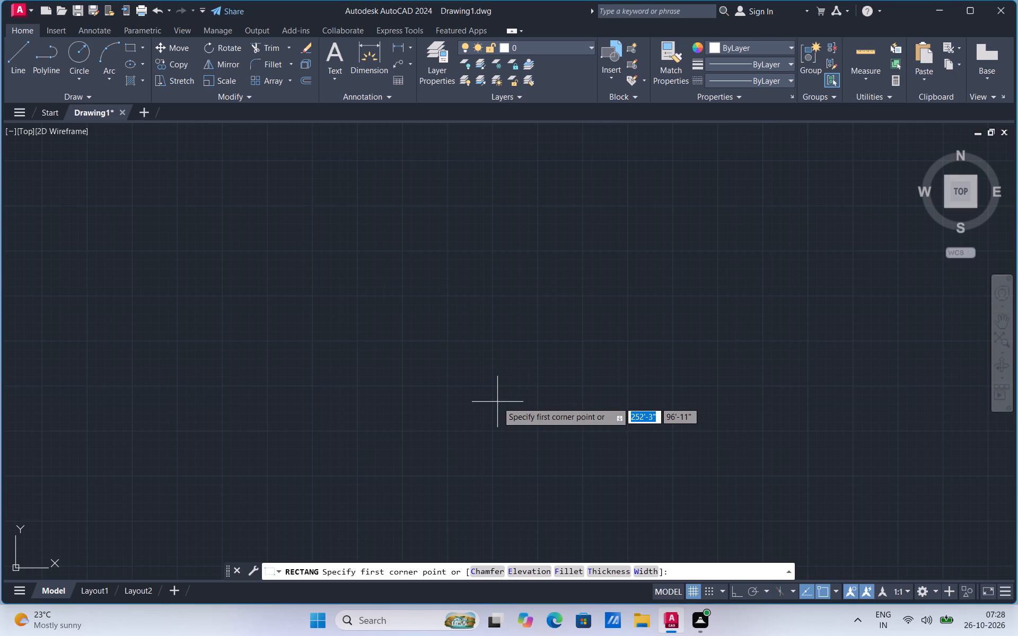
{"action": "left_click", "coordinate": [350, 218]}
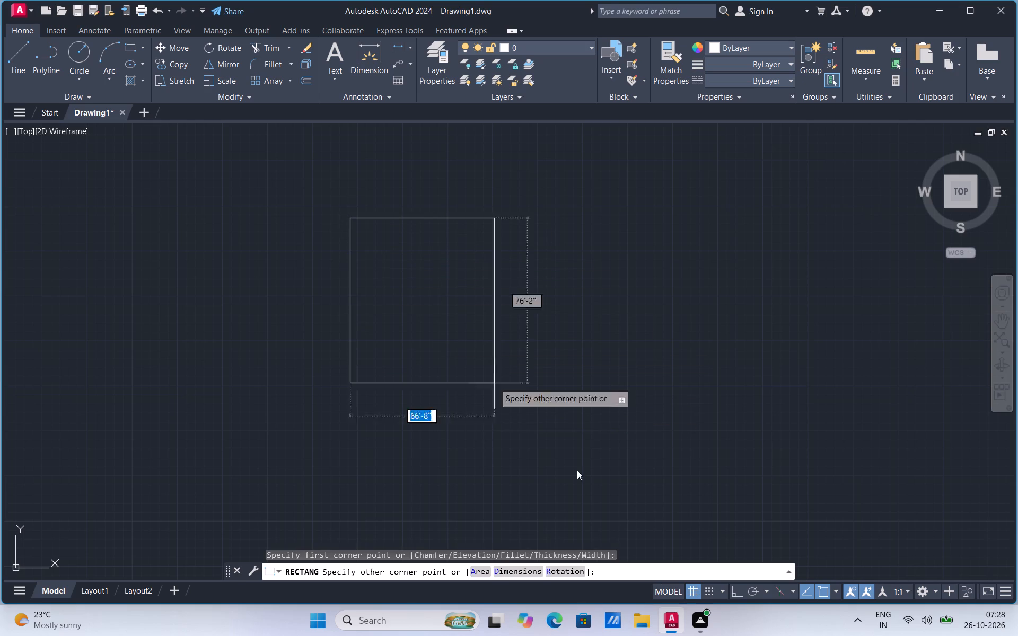
{"action": "type", "text": "30'"}
{"action": "type", "text": ",30'"}
{"action": "key", "text": "Return"}
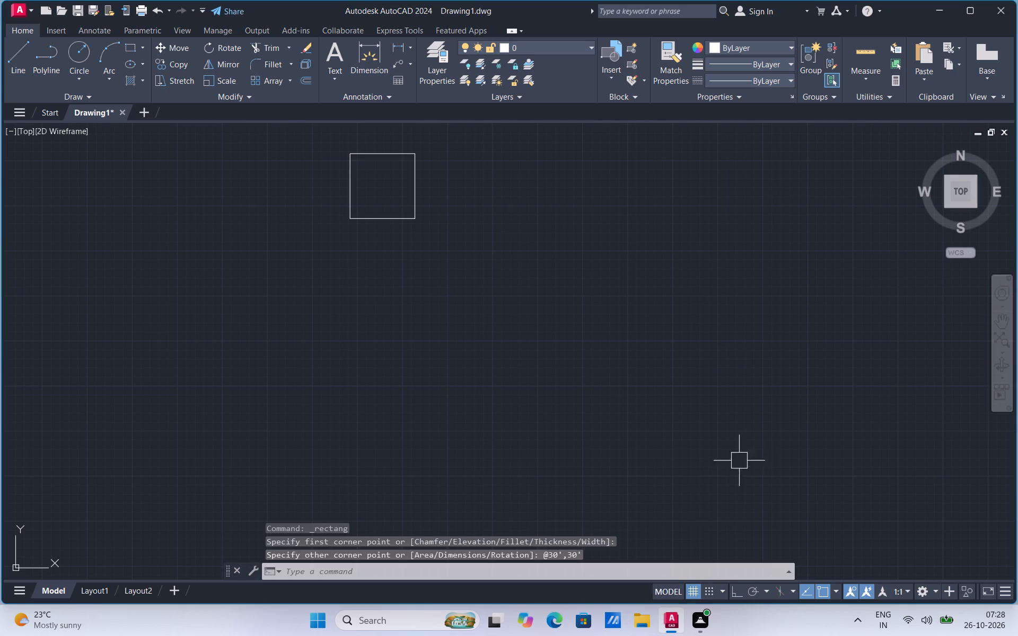
Move the square from its lower-left corner about 215' at 225°, bringing it close to the origin.
{"action": "scroll", "coordinate": [763, 451], "scroll_direction": "down", "scroll_amount": 1}
{"action": "left_click", "coordinate": [544, 304]}
{"action": "right_click", "coordinate": [544, 304]}
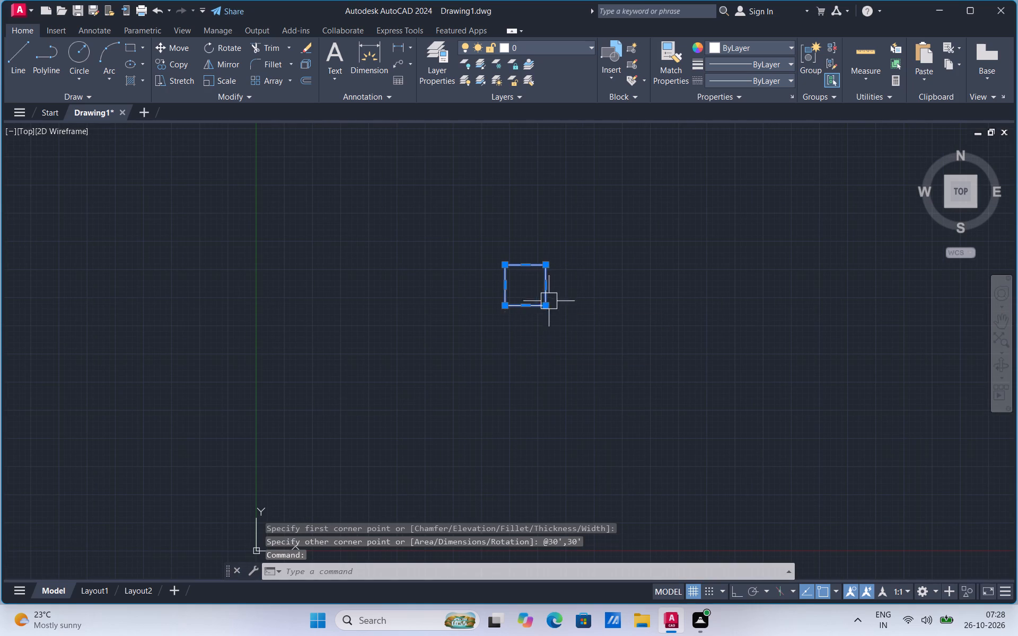
{"action": "right_click", "coordinate": [526, 315]}
{"action": "left_click", "coordinate": [546, 377]}
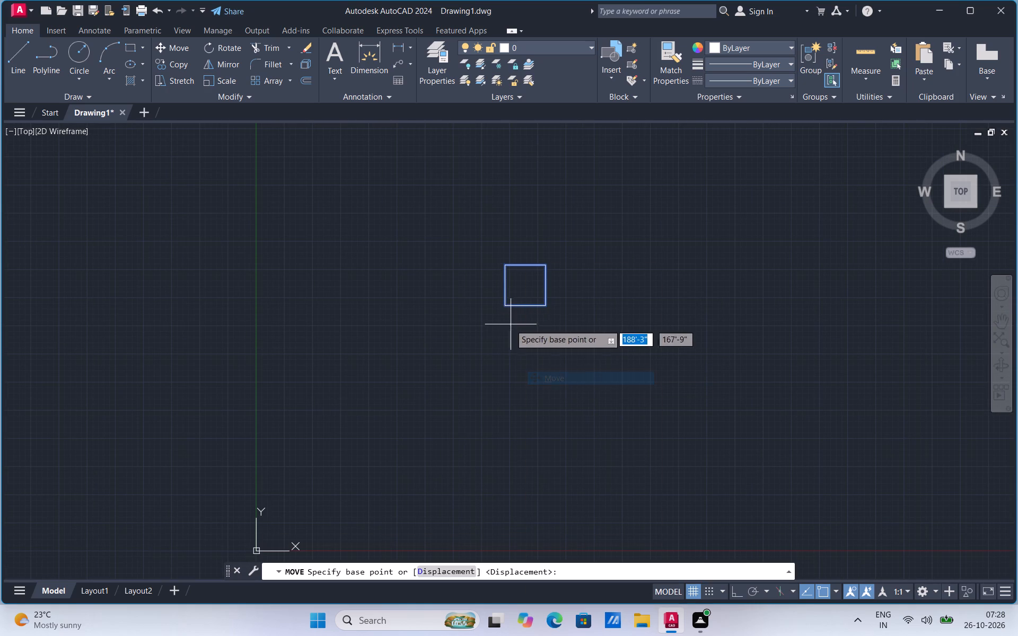
{"action": "left_click", "coordinate": [505, 306]}
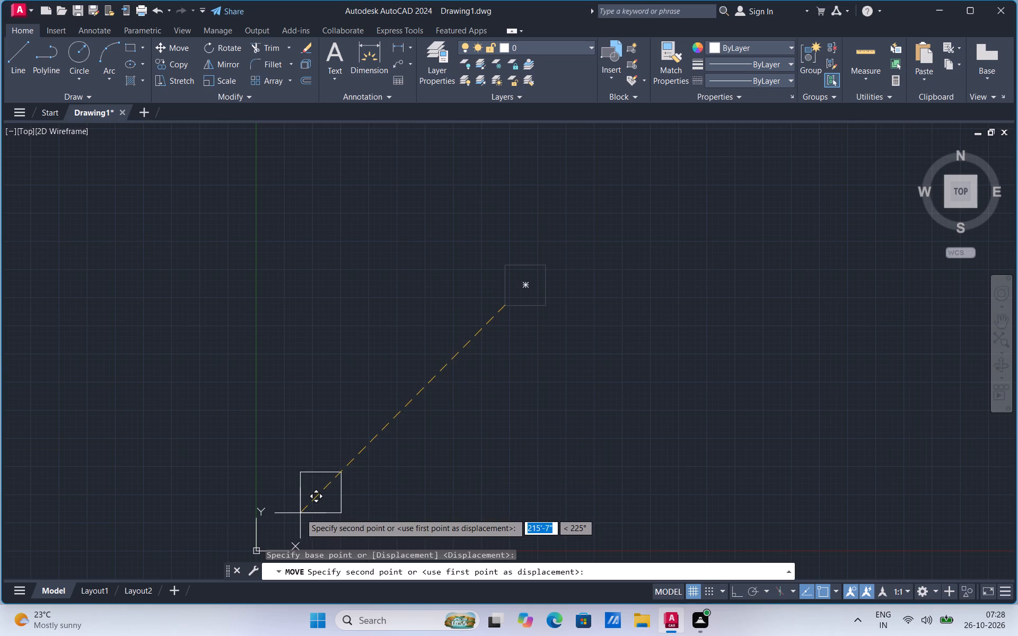
{"action": "left_click", "coordinate": [300, 513]}
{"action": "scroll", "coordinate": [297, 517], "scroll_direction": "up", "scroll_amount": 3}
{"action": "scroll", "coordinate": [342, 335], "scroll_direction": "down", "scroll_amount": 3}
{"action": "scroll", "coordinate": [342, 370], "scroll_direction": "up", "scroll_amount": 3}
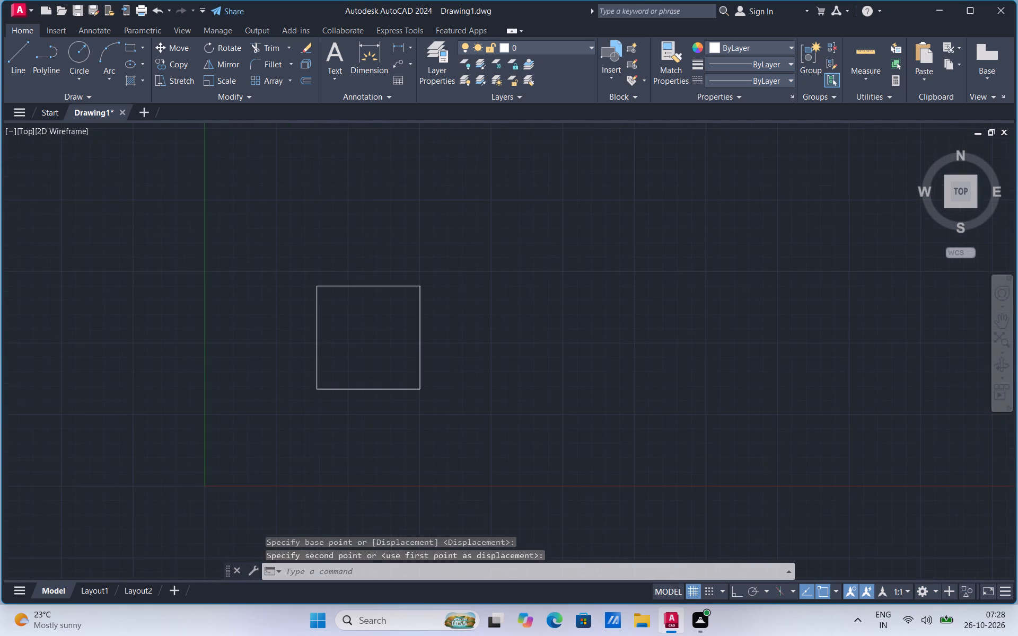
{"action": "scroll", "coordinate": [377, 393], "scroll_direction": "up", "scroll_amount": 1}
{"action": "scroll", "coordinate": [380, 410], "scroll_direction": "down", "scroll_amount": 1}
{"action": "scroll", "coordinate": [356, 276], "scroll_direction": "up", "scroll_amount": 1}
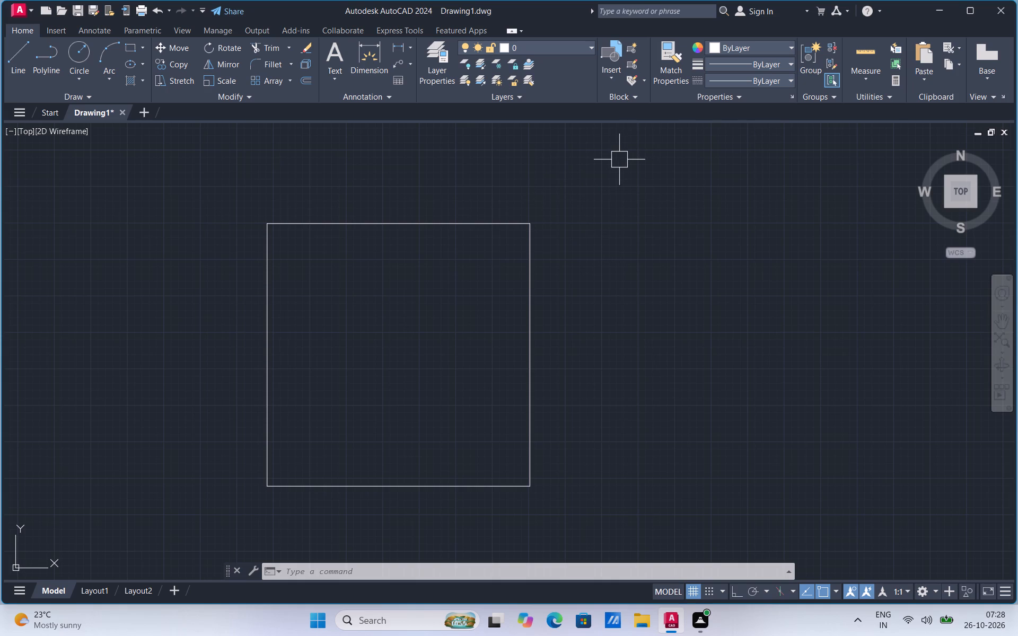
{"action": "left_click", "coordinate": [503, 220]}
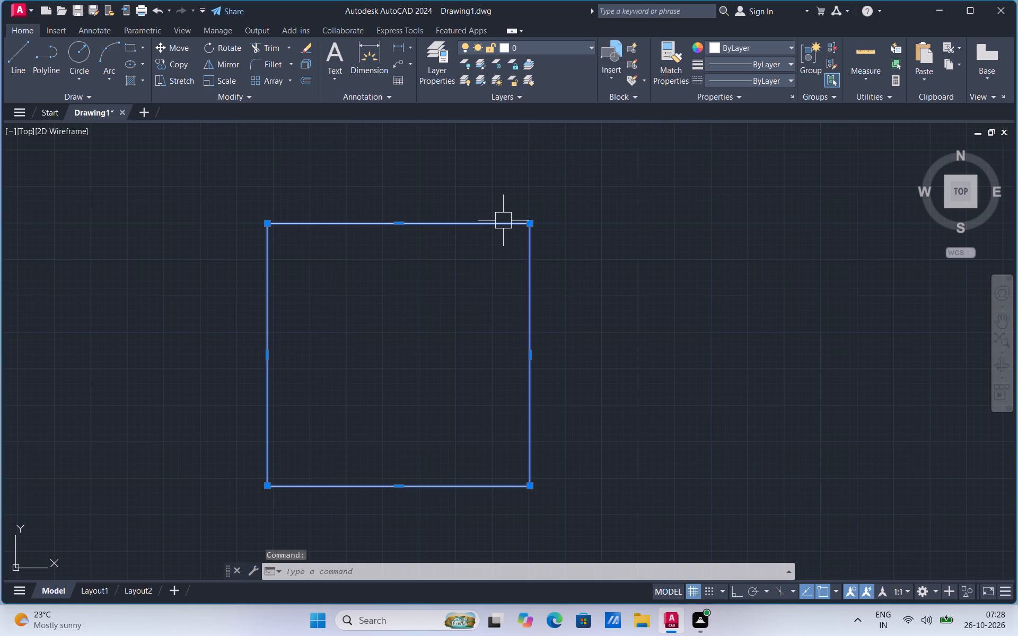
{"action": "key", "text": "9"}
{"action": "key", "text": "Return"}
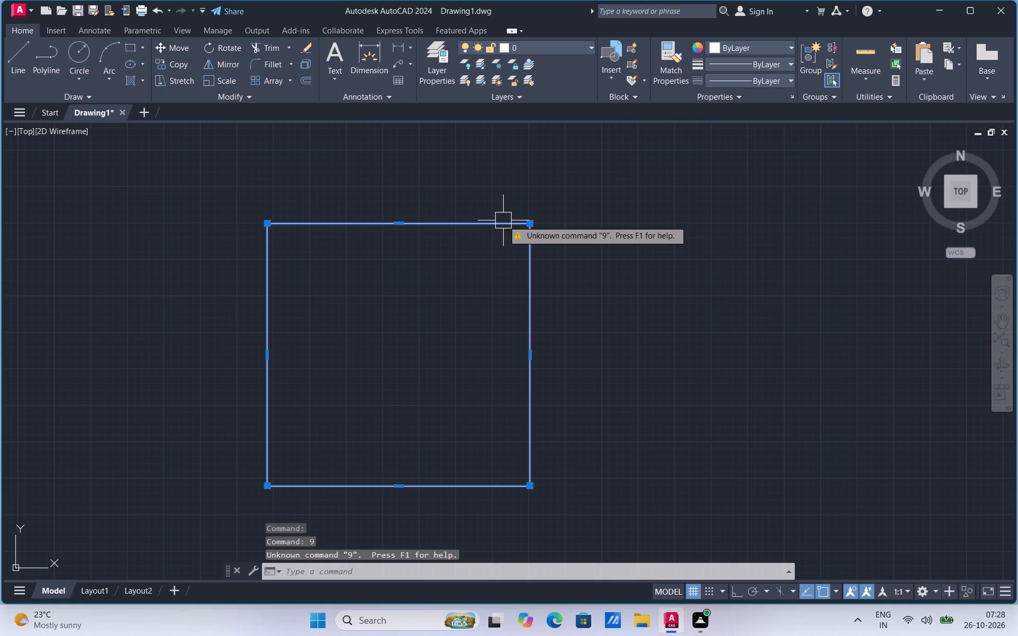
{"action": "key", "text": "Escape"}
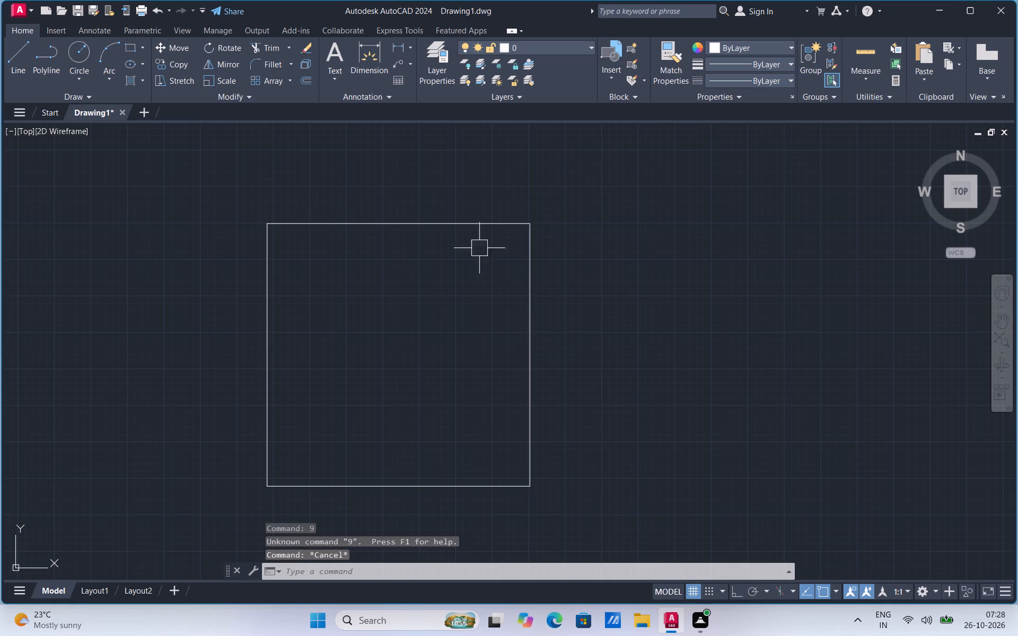
Offset the square 9" inward to form the outer wall thickness.
{"action": "left_click", "coordinate": [467, 230]}
{"action": "key", "text": "o"}
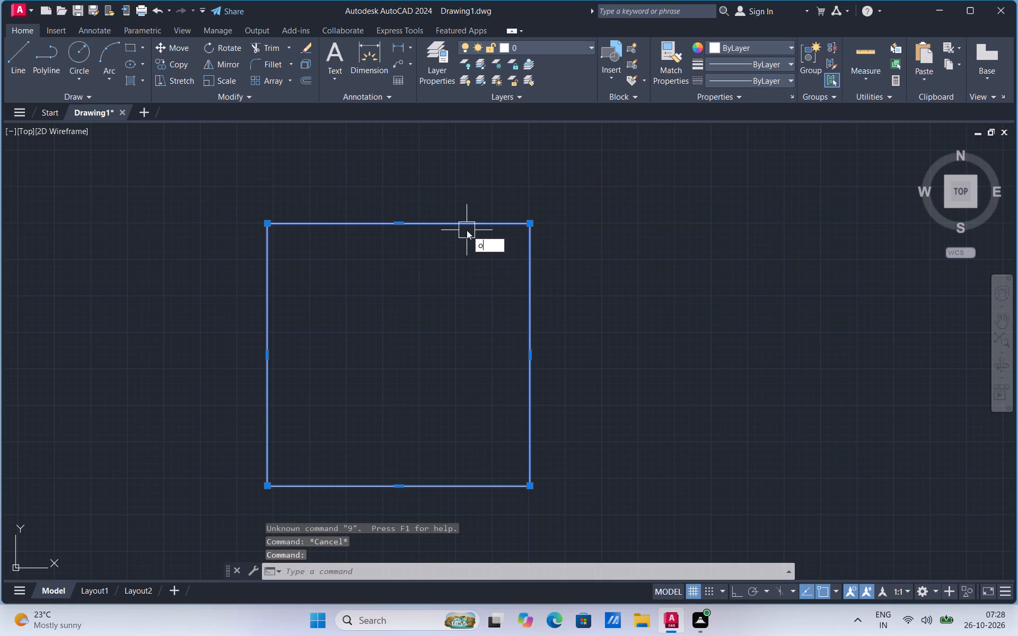
{"action": "left_click", "coordinate": [511, 258]}
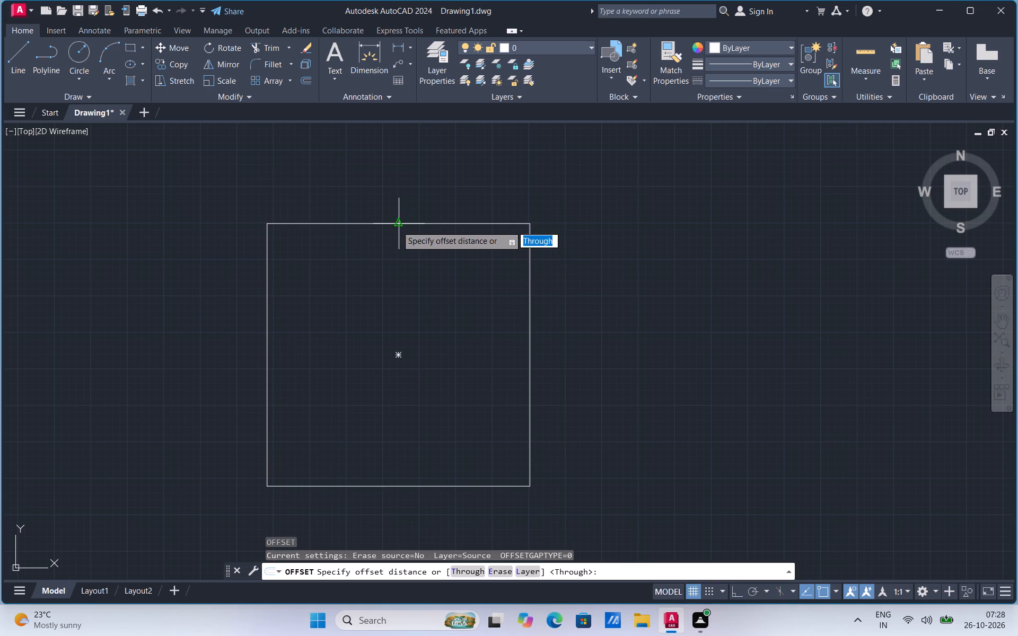
{"action": "left_click", "coordinate": [399, 222]}
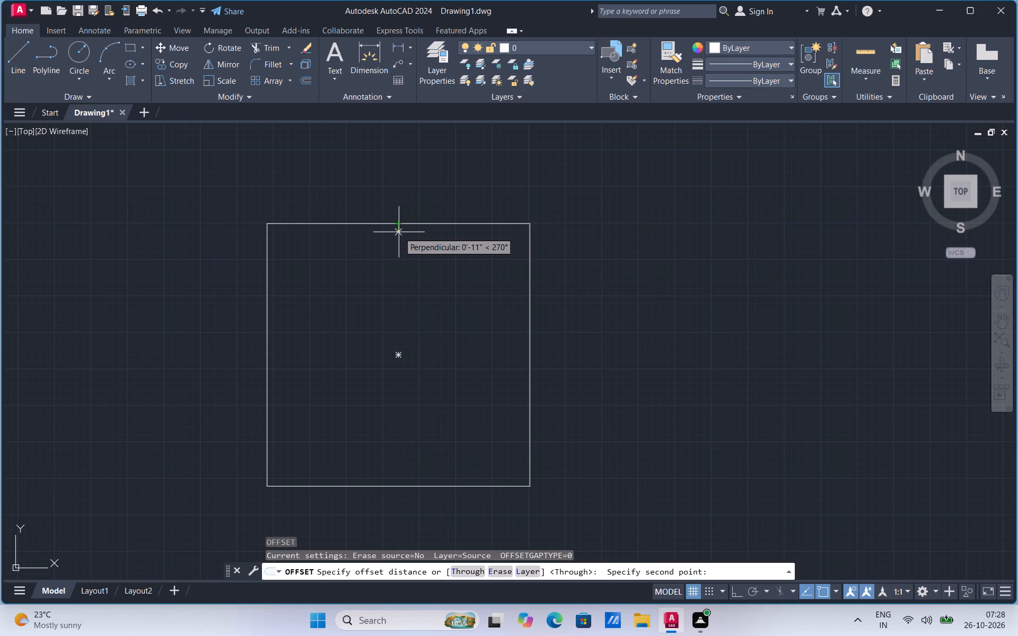
{"action": "key", "text": "9"}
{"action": "key", "text": "Return"}
{"action": "left_click", "coordinate": [399, 233]}
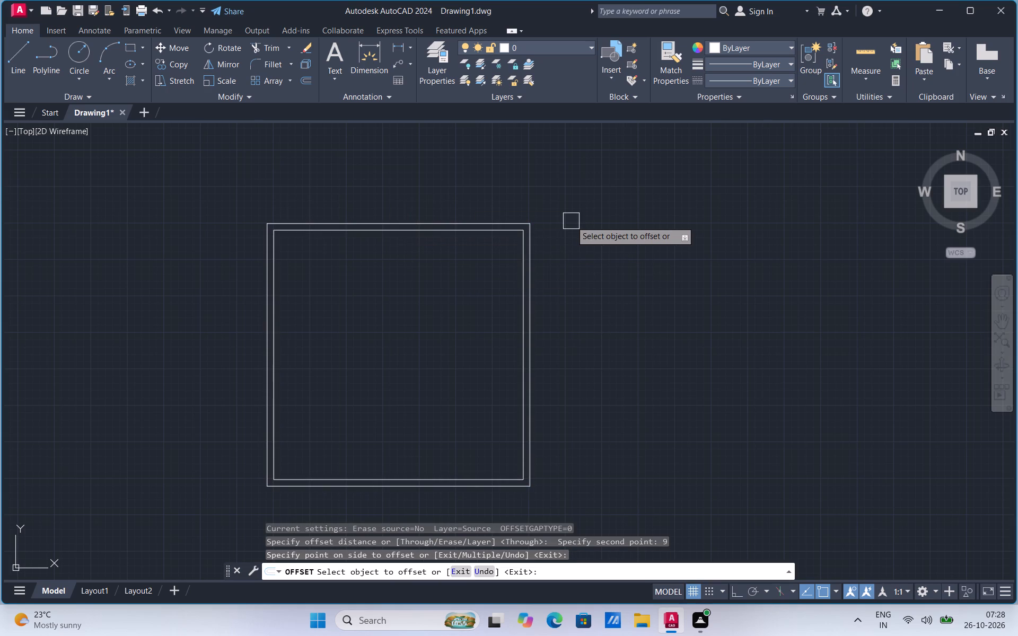
{"action": "key", "text": "Escape"}
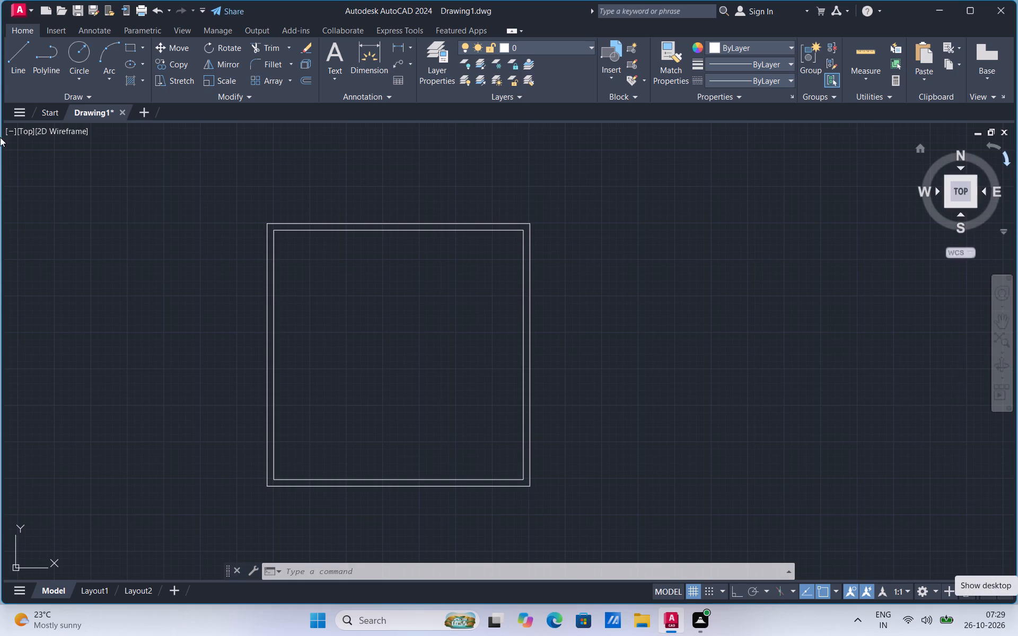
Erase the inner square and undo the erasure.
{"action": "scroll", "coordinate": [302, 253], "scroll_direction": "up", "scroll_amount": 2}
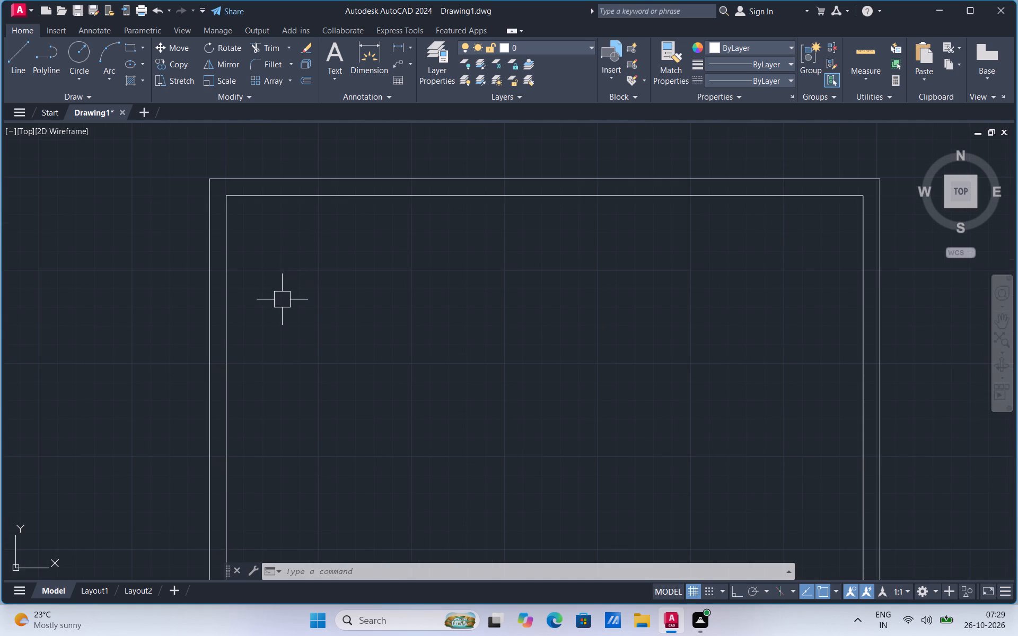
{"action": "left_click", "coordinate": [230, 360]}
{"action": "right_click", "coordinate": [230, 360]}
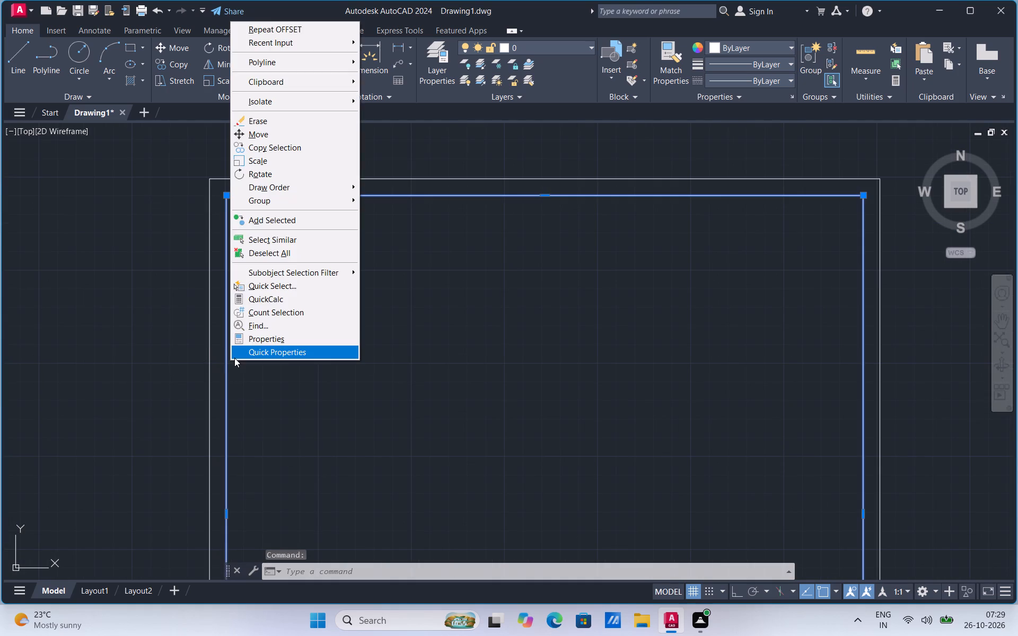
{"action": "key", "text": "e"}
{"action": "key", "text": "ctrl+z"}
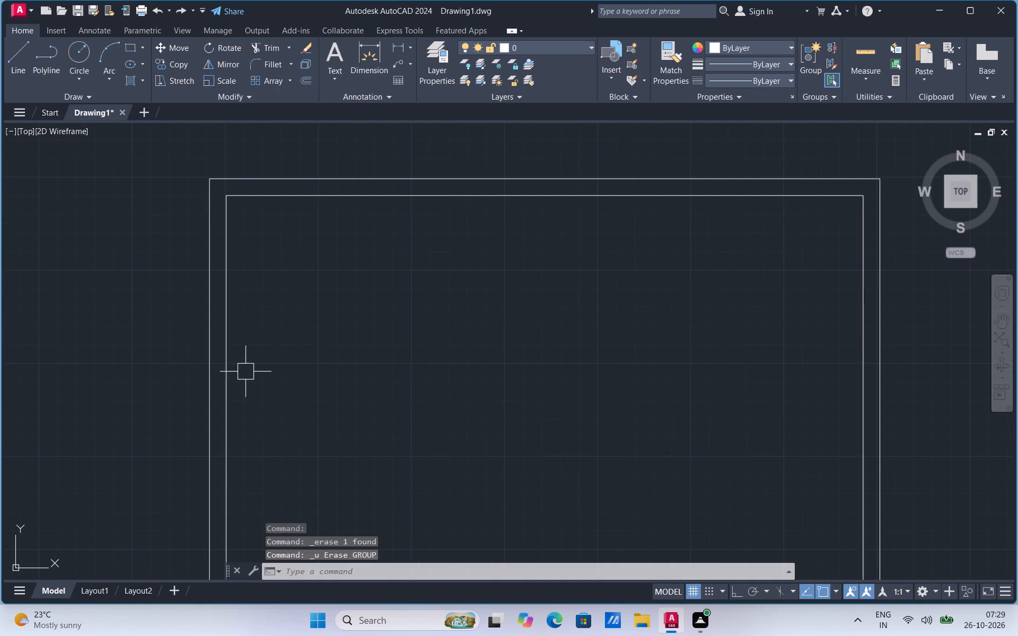
Explode the inner square into separate lines.
{"action": "left_click", "coordinate": [233, 388]}
{"action": "type", "text": "ex"}
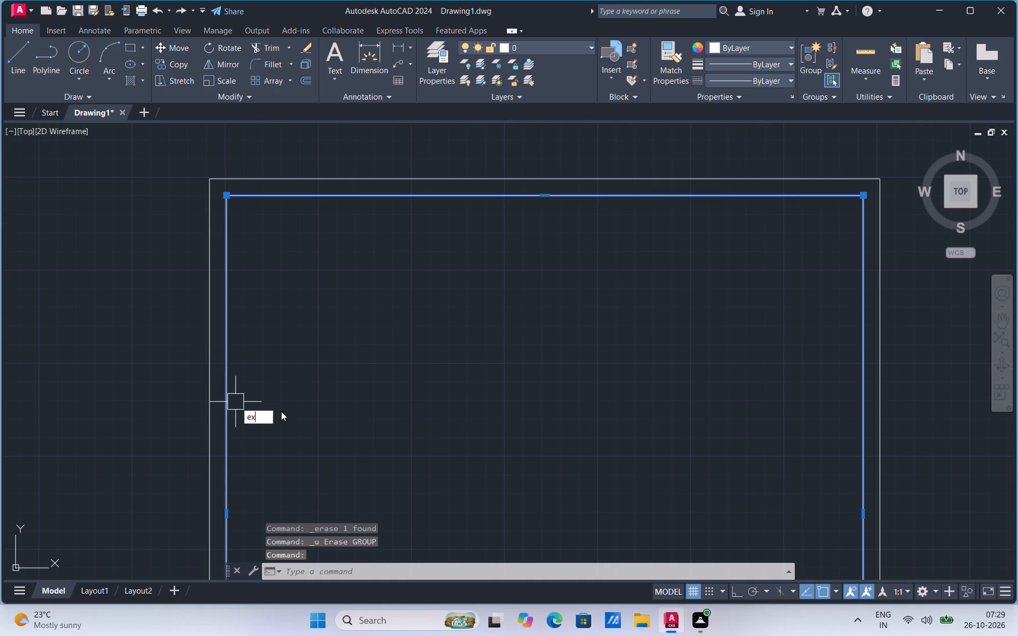
{"action": "left_click", "coordinate": [285, 442]}
With Ortho on, copy the inner square's left line 12' to the right, using its upper endpoint as base point.
{"action": "left_click", "coordinate": [226, 388]}
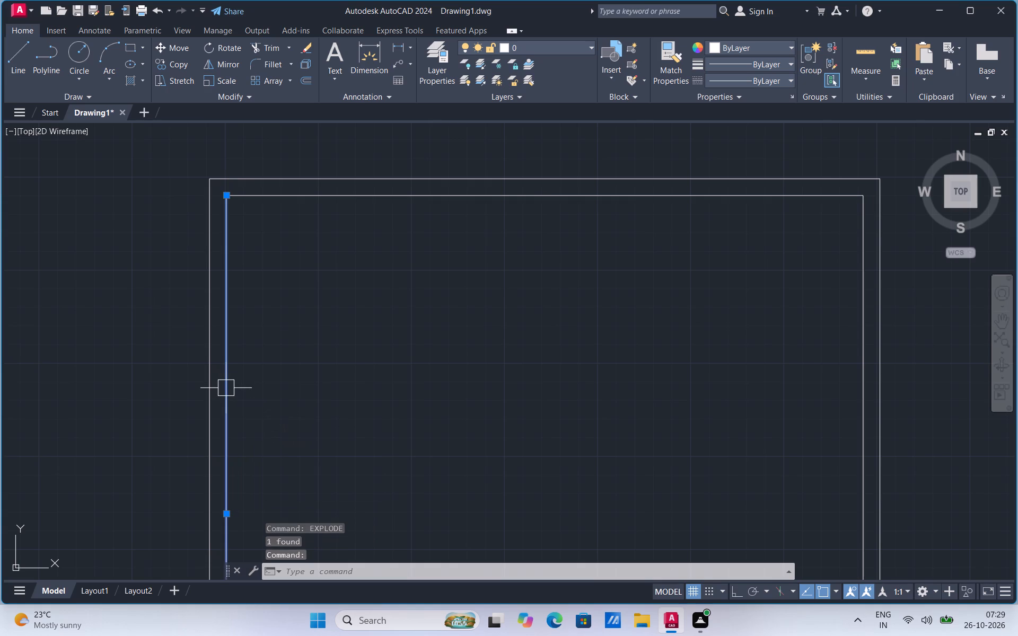
{"action": "right_click", "coordinate": [226, 388]}
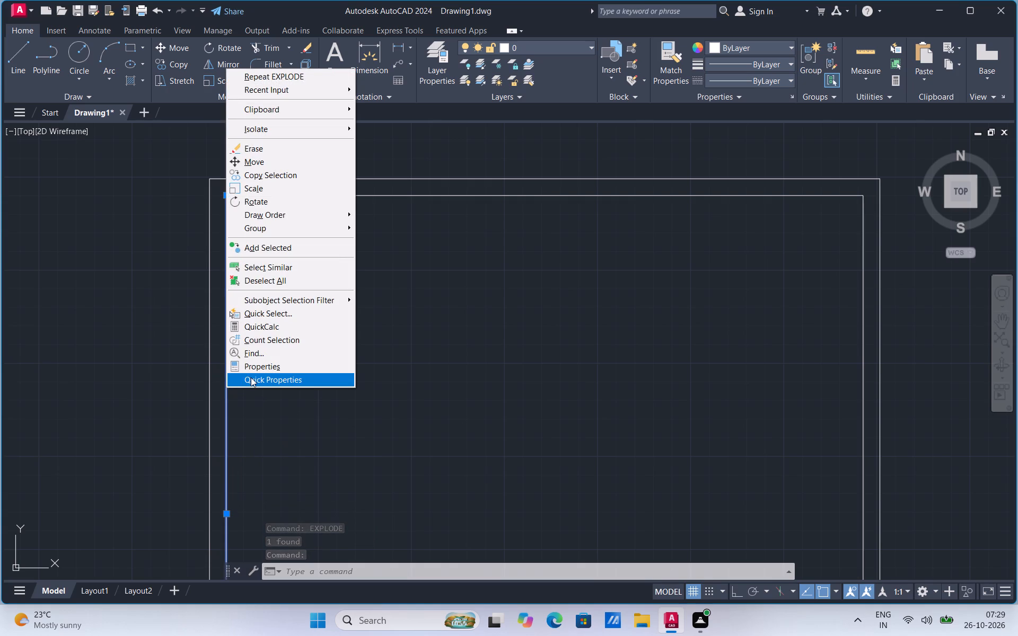
{"action": "left_click", "coordinate": [264, 180]}
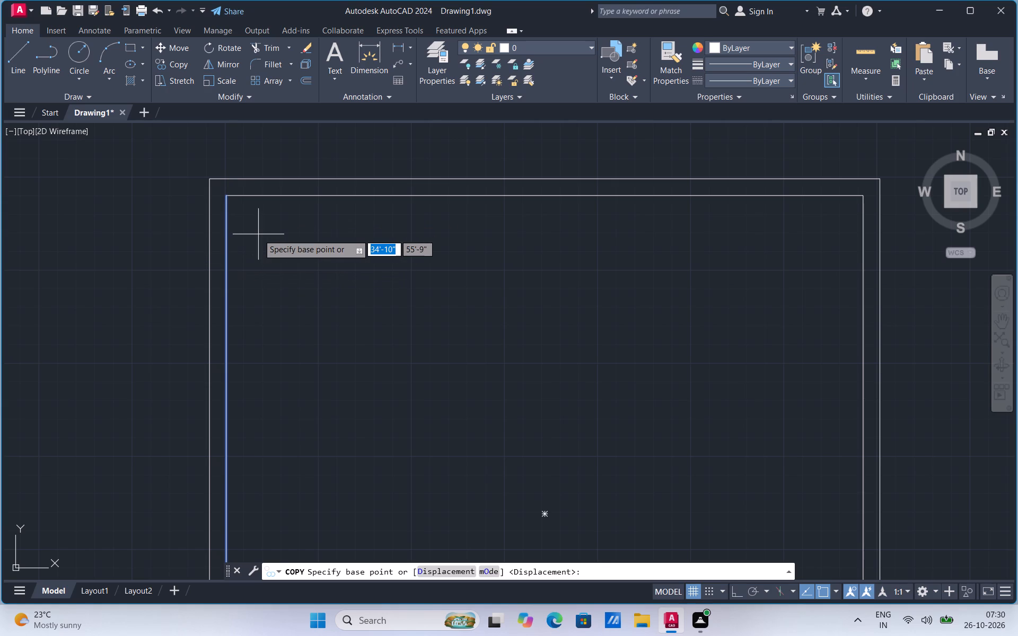
{"action": "left_click", "coordinate": [225, 195]}
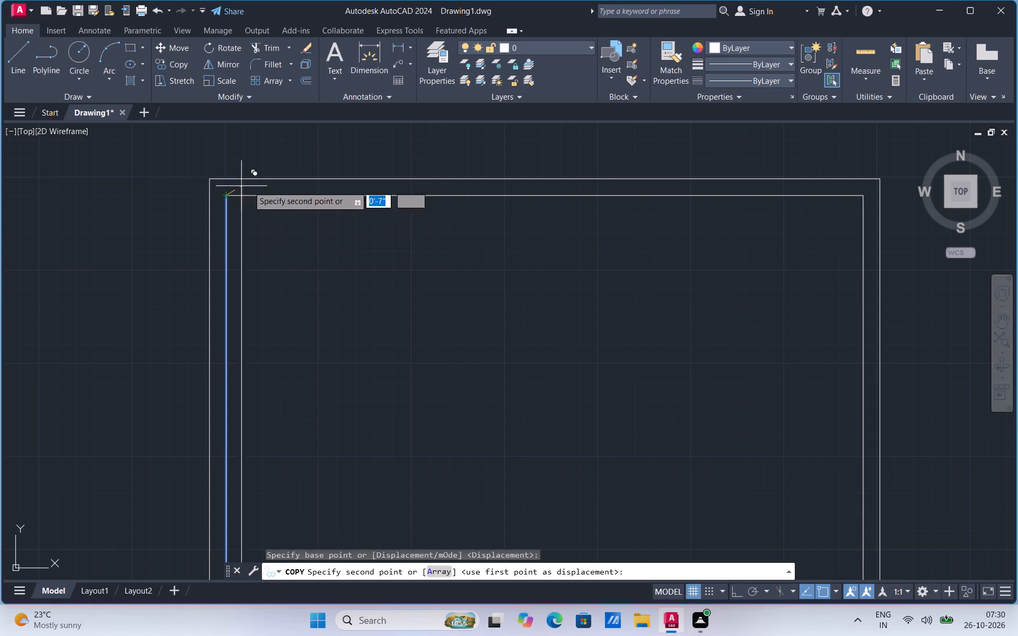
{"action": "left_click", "coordinate": [738, 587]}
{"action": "type", "text": "12'"}
{"action": "key", "text": "Return"}
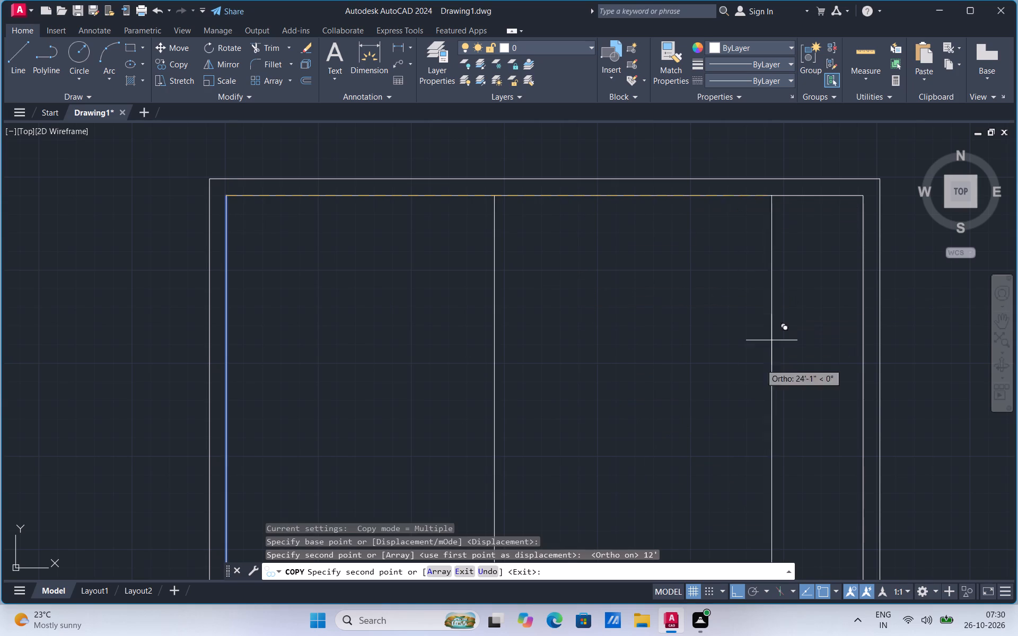
{"action": "key", "text": "Escape"}
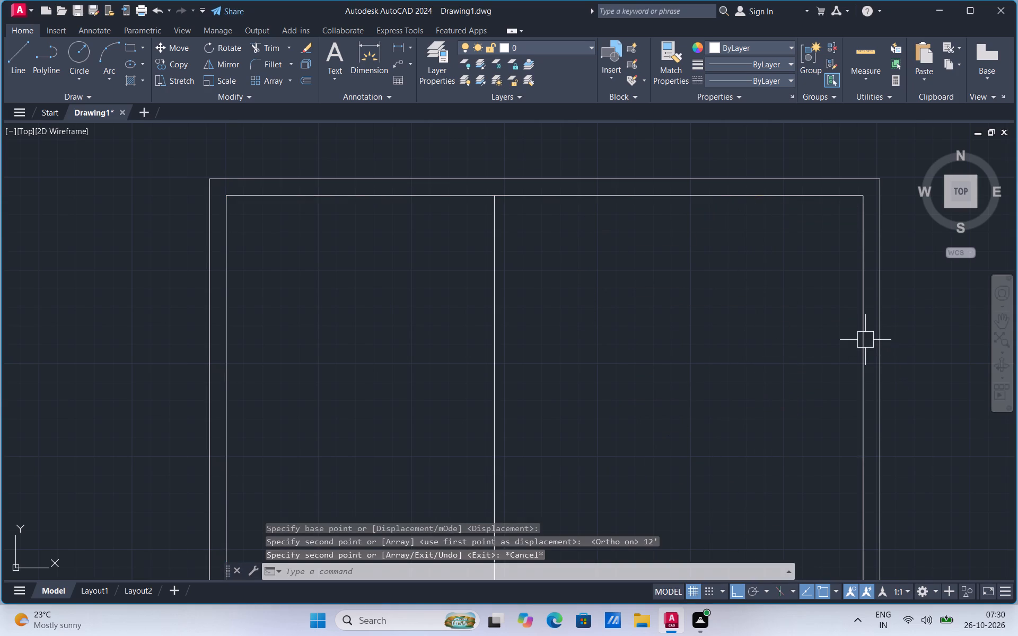
Copy the inner square's right line 10' to the left, using its upper endpoint as base point.
{"action": "left_click", "coordinate": [865, 340]}
{"action": "right_click", "coordinate": [865, 340]}
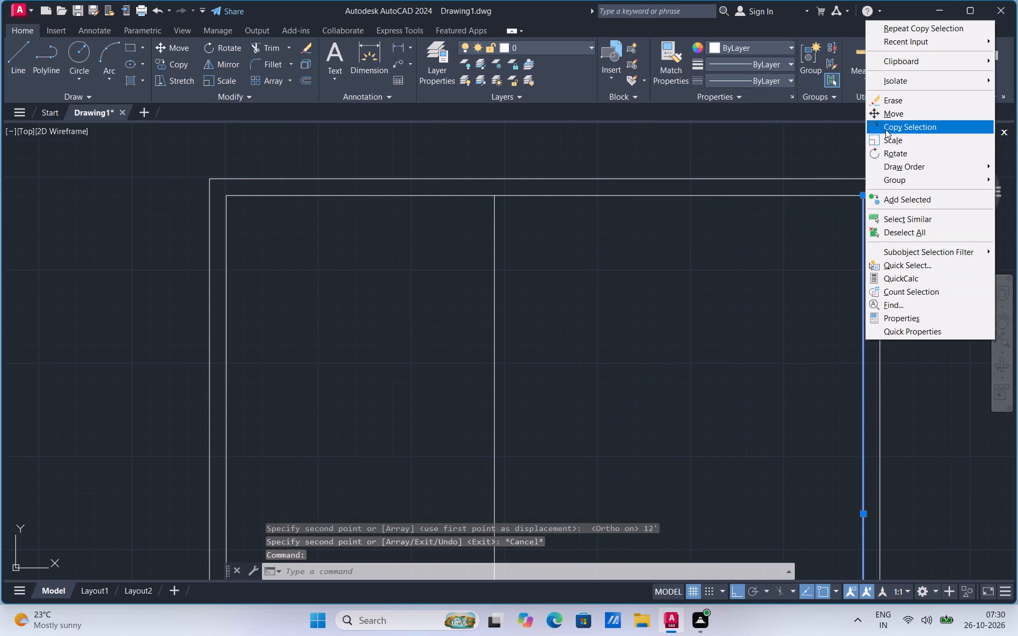
{"action": "left_click", "coordinate": [885, 129]}
{"action": "left_click", "coordinate": [863, 198]}
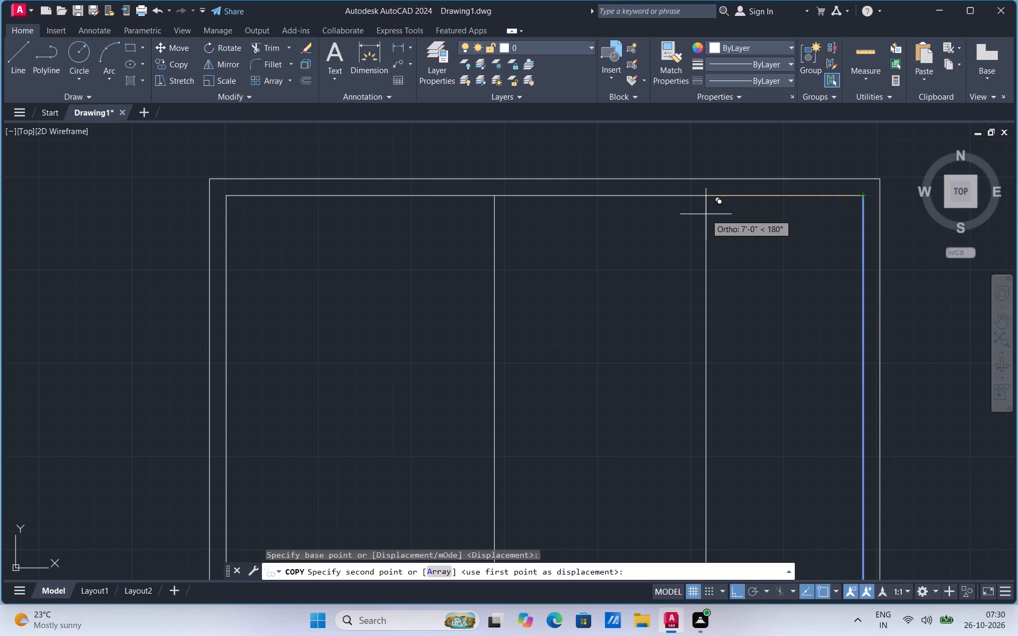
{"action": "type", "text": "10"}
{"action": "key", "text": "apostrophe"}
{"action": "key", "text": "Return"}
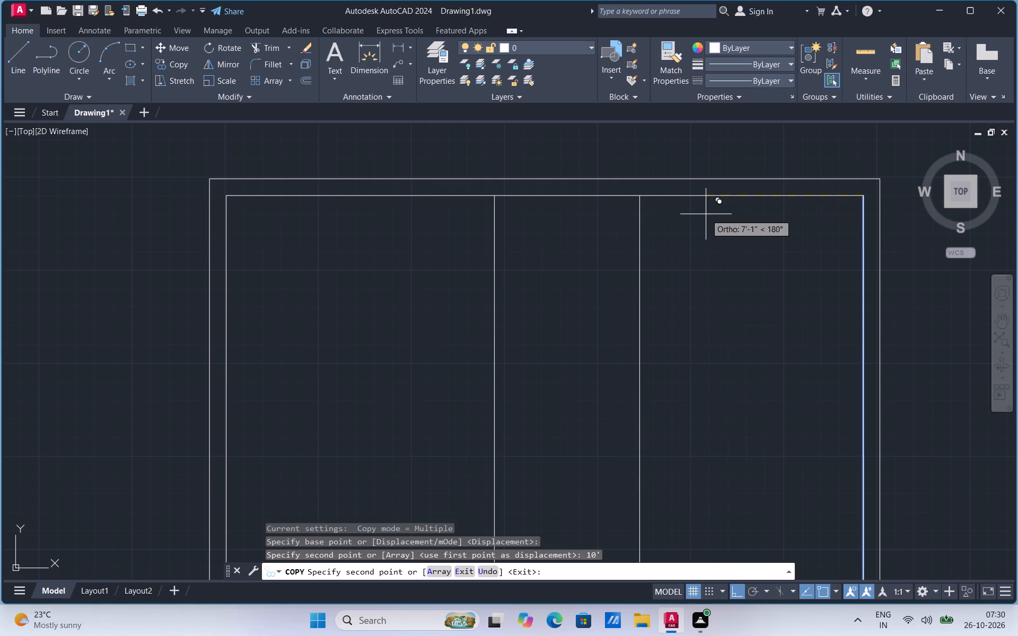
Copy the right-hand vertical division line 5" to the left, using its upper endpoint as base point.
{"action": "key", "text": "Escape"}
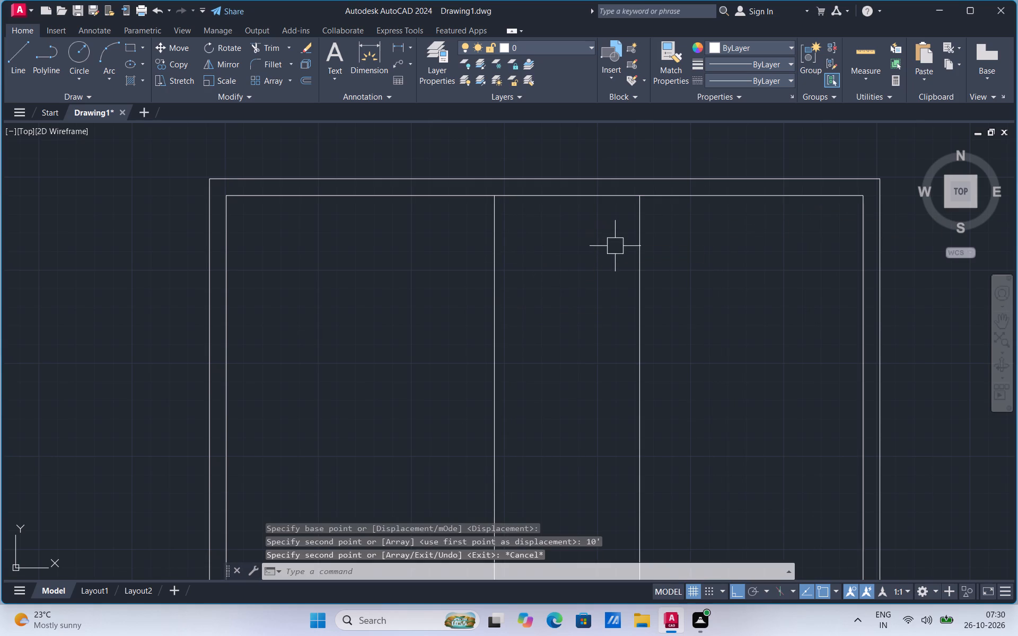
{"action": "left_click", "coordinate": [640, 270]}
{"action": "right_click", "coordinate": [640, 270]}
{"action": "left_click", "coordinate": [671, 377]}
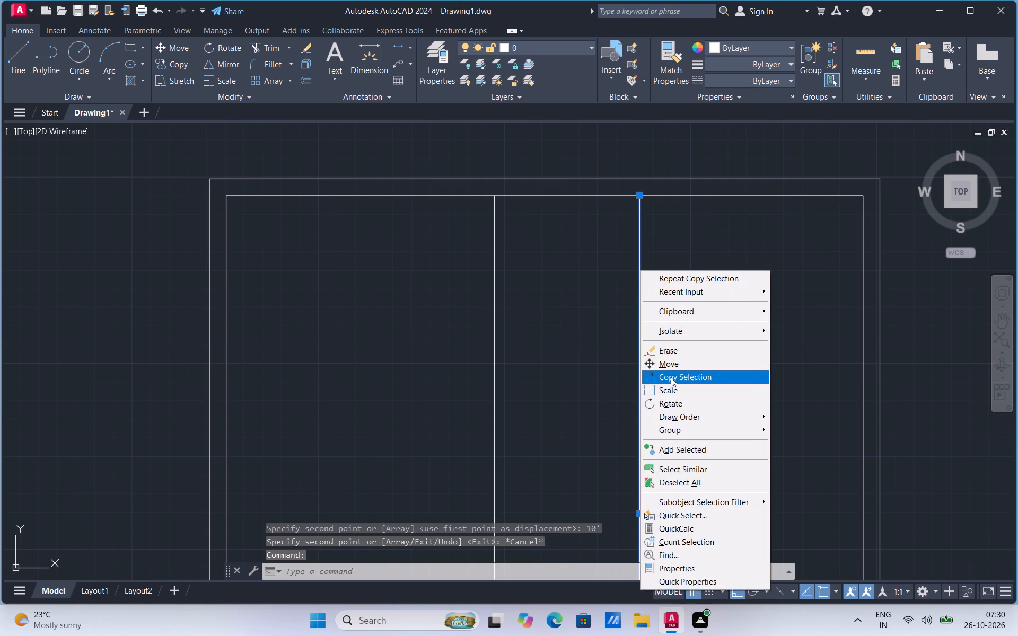
{"action": "left_click", "coordinate": [639, 194]}
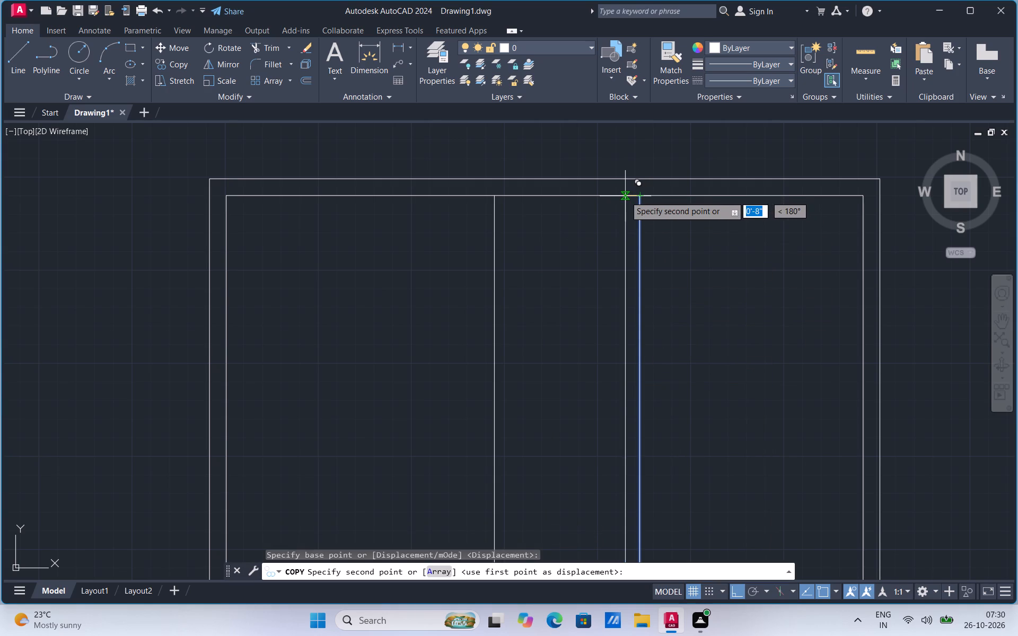
{"action": "key", "text": "5"}
{"action": "key", "text": "Return"}
{"action": "key", "text": "Escape"}
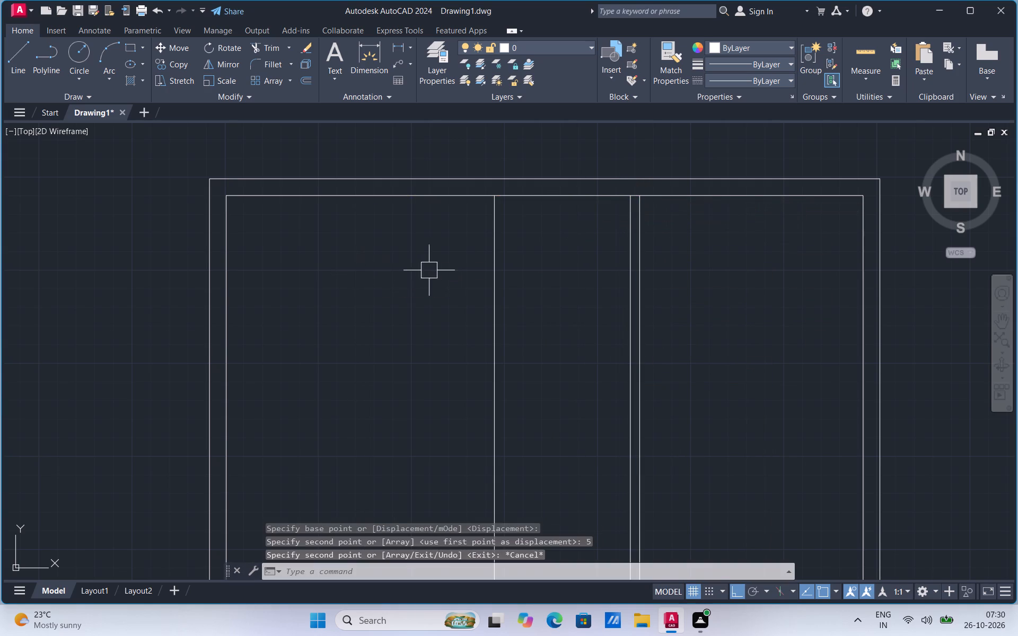
Copy the left-hand vertical division line 5" to the right, using its upper endpoint as base point.
{"action": "left_click", "coordinate": [490, 306]}
{"action": "right_click", "coordinate": [490, 306]}
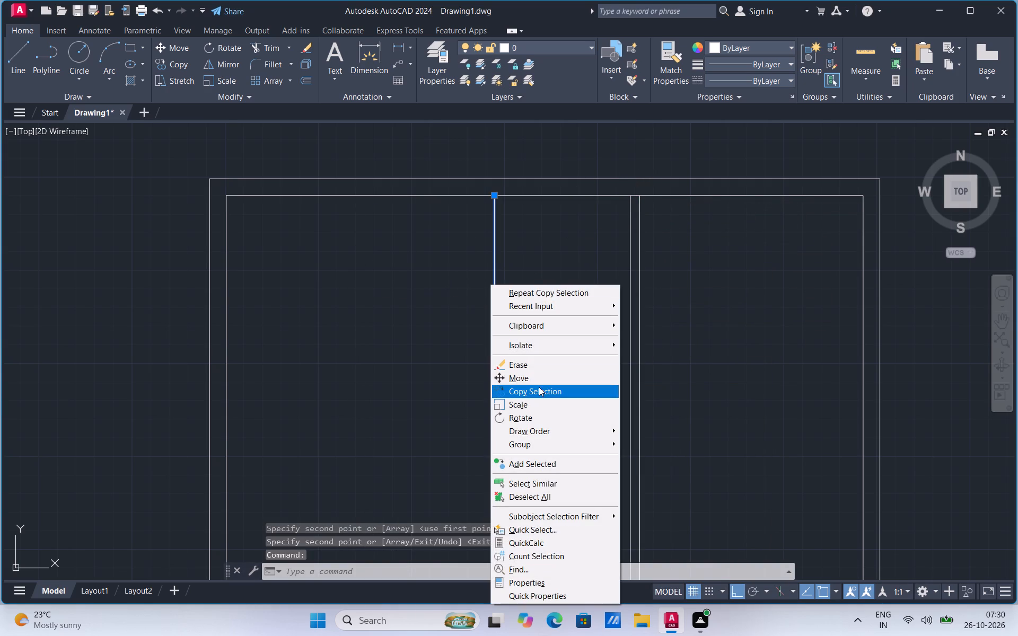
{"action": "left_click", "coordinate": [539, 388]}
{"action": "left_click", "coordinate": [494, 193]}
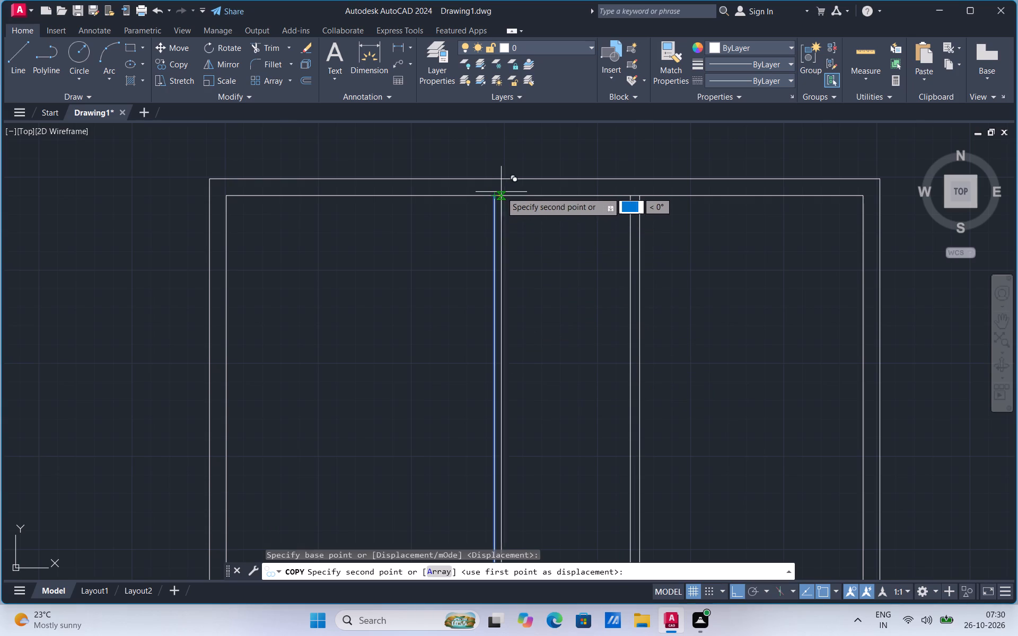
{"action": "key", "text": "5"}
{"action": "key", "text": "Return"}
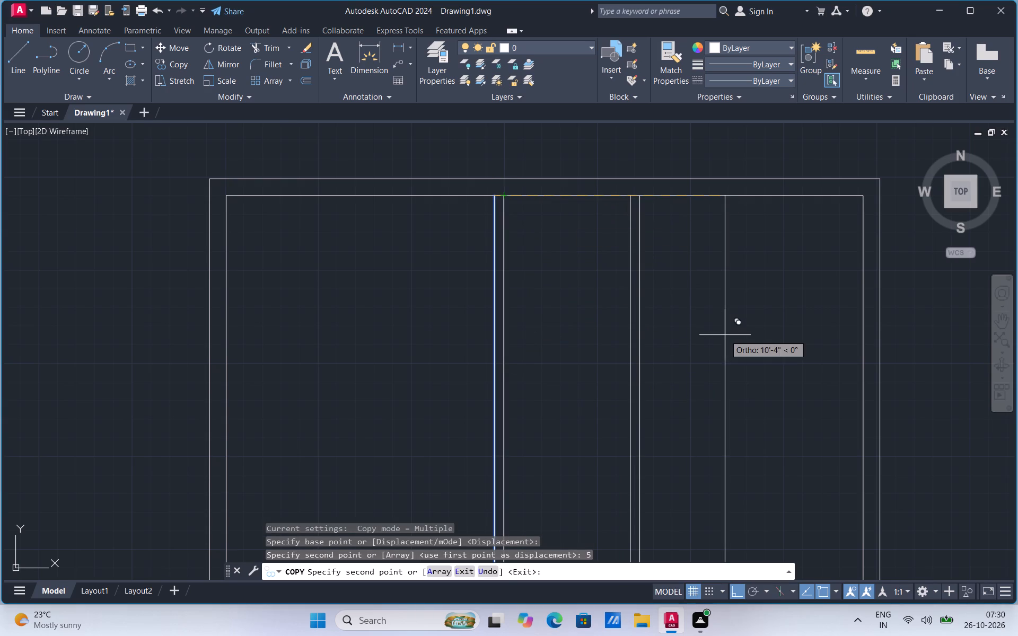
{"action": "key", "text": "Escape"}
Copy the inner square's top line 12' downward, using its left endpoint as base point.
{"action": "left_click", "coordinate": [271, 197]}
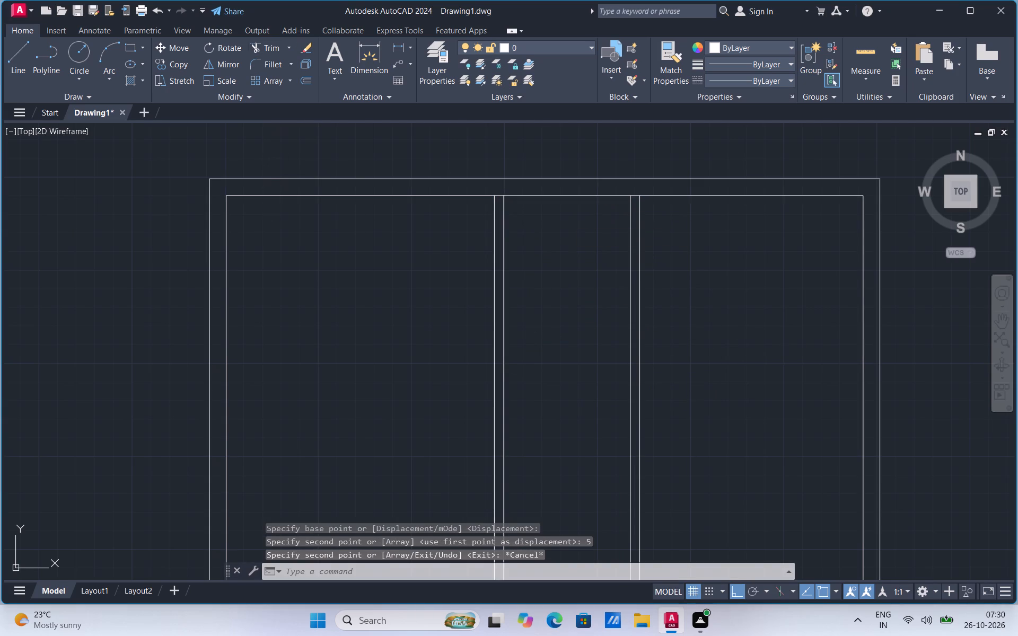
{"action": "right_click", "coordinate": [271, 197]}
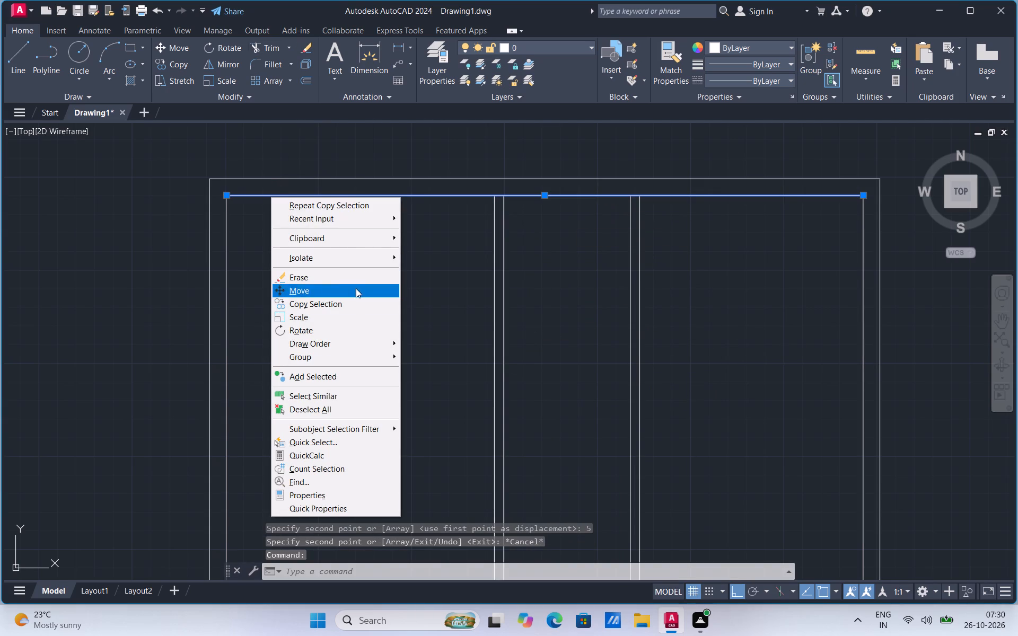
{"action": "left_click", "coordinate": [332, 305]}
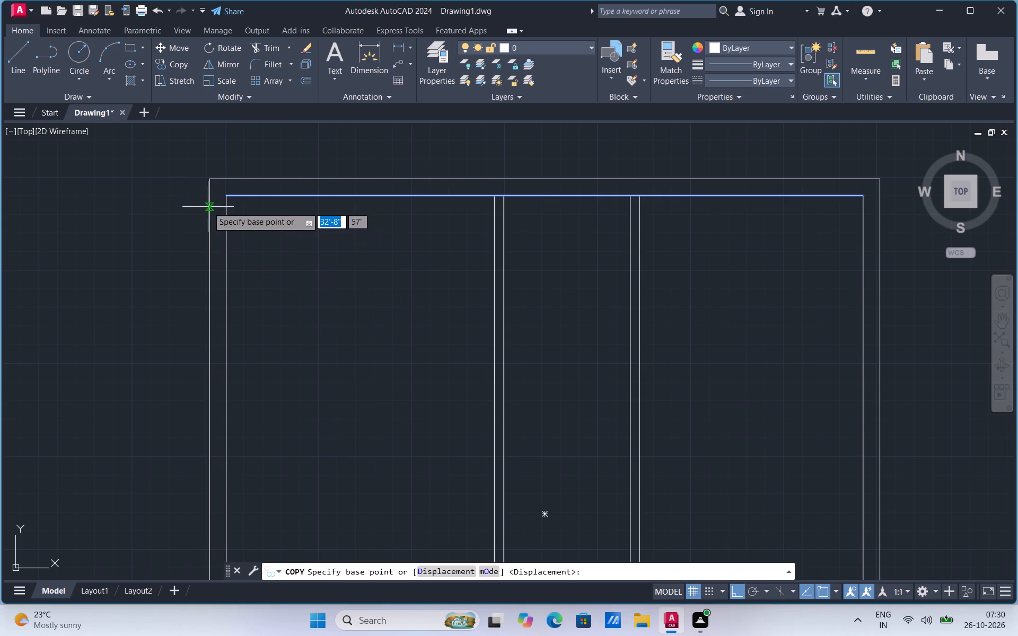
{"action": "left_click", "coordinate": [227, 196]}
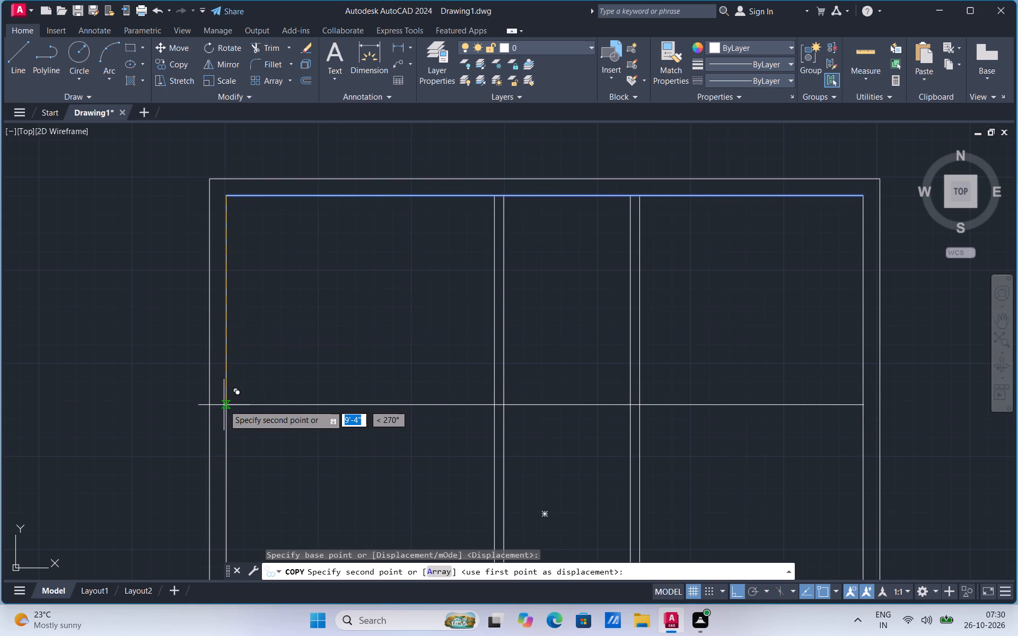
{"action": "type", "text": "12'"}
{"action": "key", "text": "Return"}
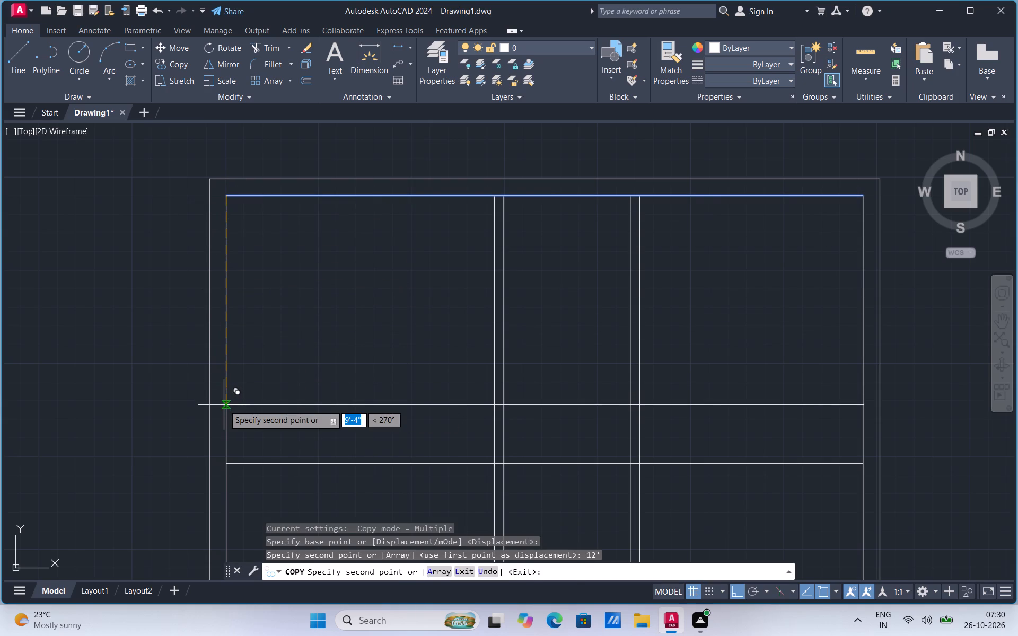
{"action": "key", "text": "Escape"}
Copy the new horizontal division line 5" downward, using its left endpoint as base point.
{"action": "left_click", "coordinate": [303, 465]}
{"action": "right_click", "coordinate": [303, 465]}
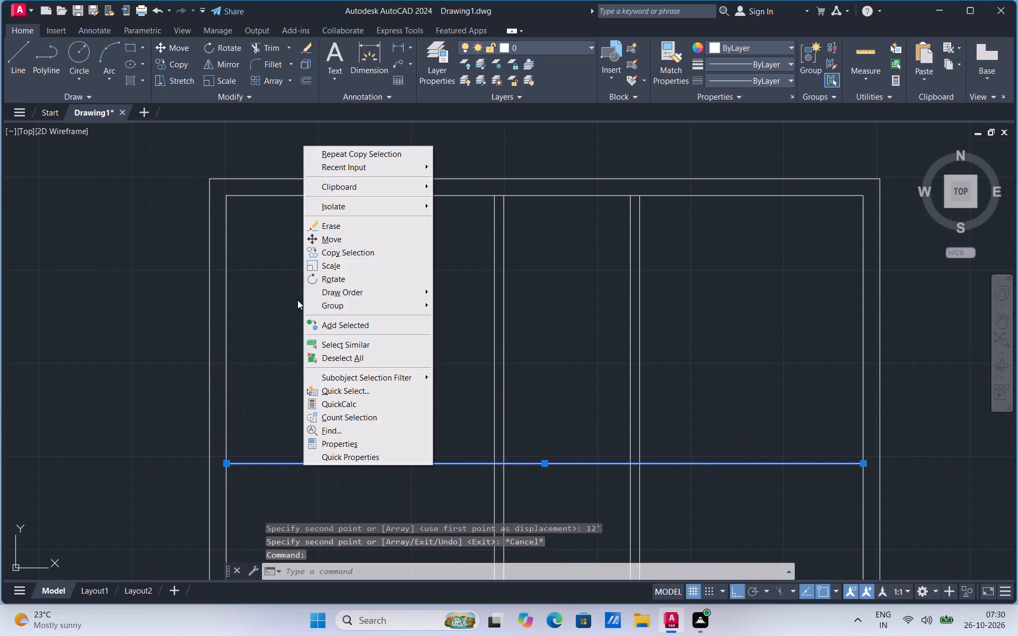
{"action": "left_click", "coordinate": [330, 254]}
{"action": "left_click", "coordinate": [230, 462]}
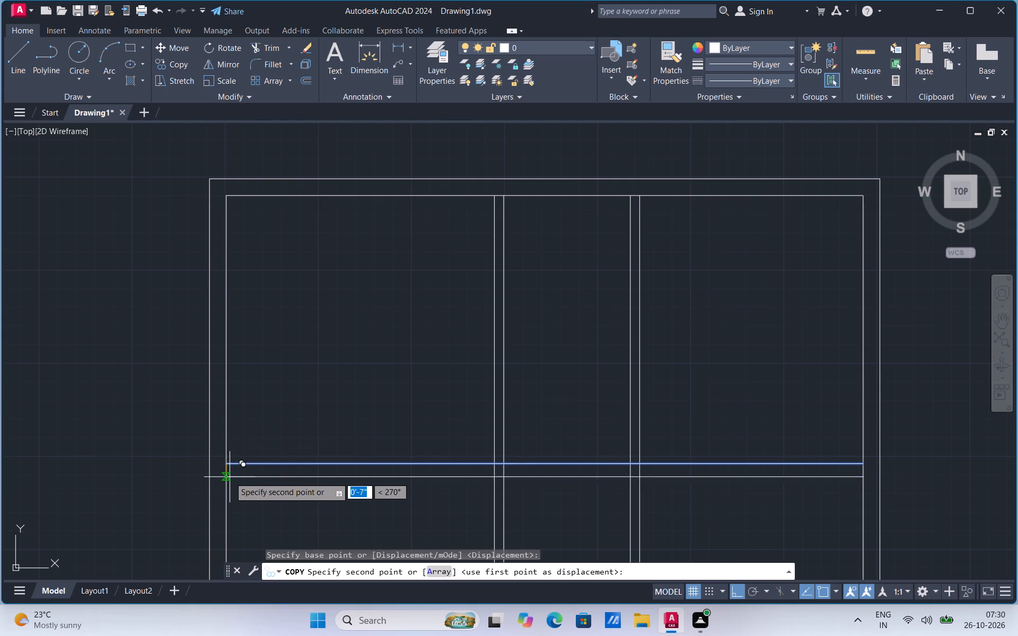
{"action": "key", "text": "5"}
{"action": "key", "text": "Return"}
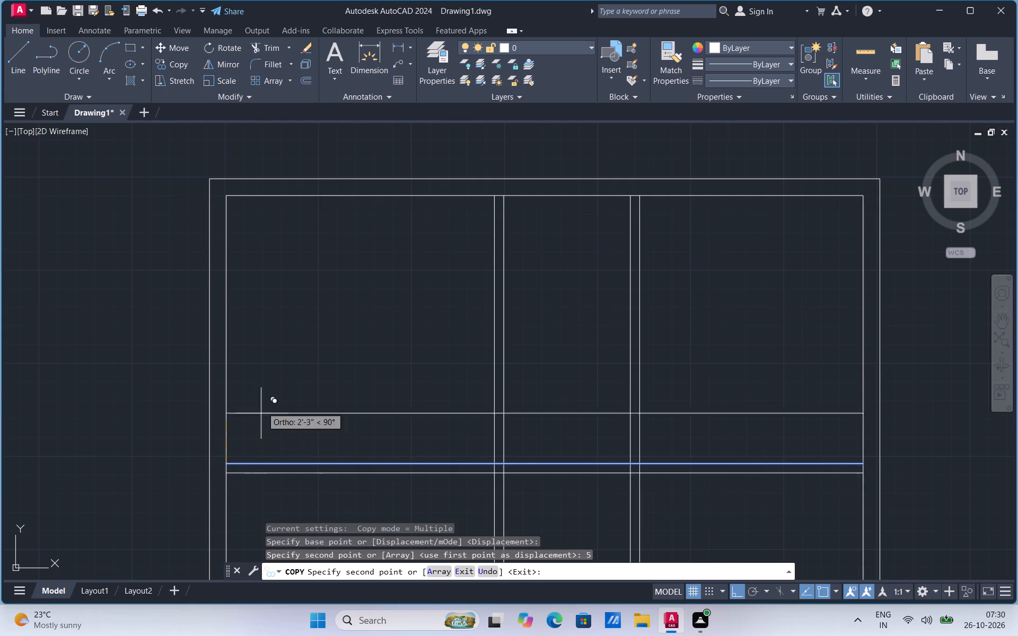
{"action": "key", "text": "Escape"}
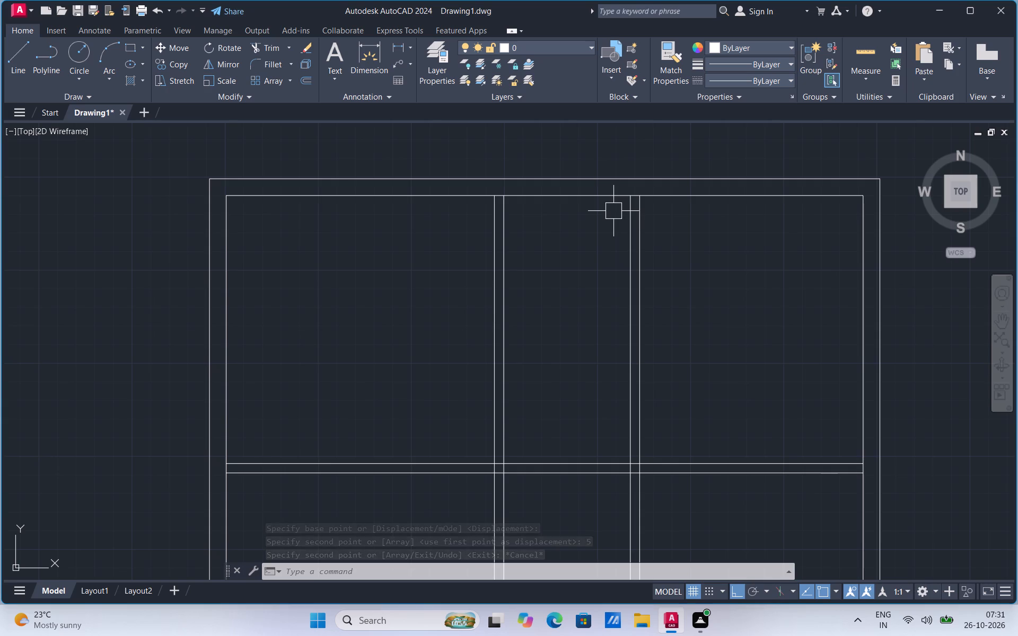
Trim the inner top wall line where it crosses the ends of both 5" vertical partitions.
{"action": "left_click", "coordinate": [265, 47]}
{"action": "scroll", "coordinate": [496, 172], "scroll_direction": "up", "scroll_amount": 3}
{"action": "scroll", "coordinate": [496, 172], "scroll_direction": "down", "scroll_amount": 1}
{"action": "scroll", "coordinate": [496, 224], "scroll_direction": "down", "scroll_amount": 2}
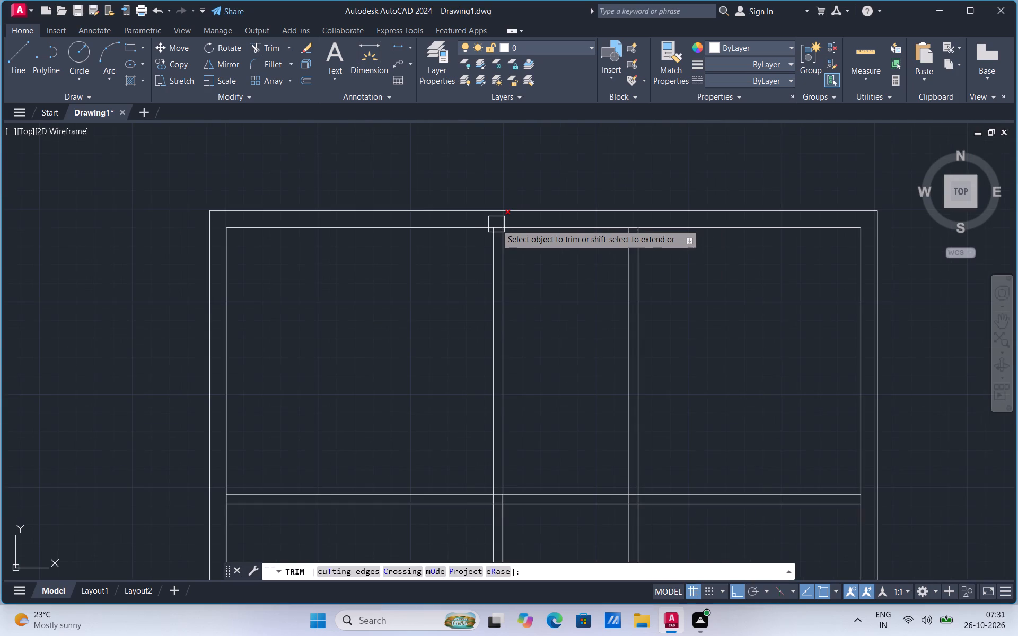
{"action": "scroll", "coordinate": [501, 224], "scroll_direction": "down", "scroll_amount": 5}
{"action": "scroll", "coordinate": [512, 239], "scroll_direction": "up", "scroll_amount": 8}
{"action": "scroll", "coordinate": [471, 238], "scroll_direction": "down", "scroll_amount": 2}
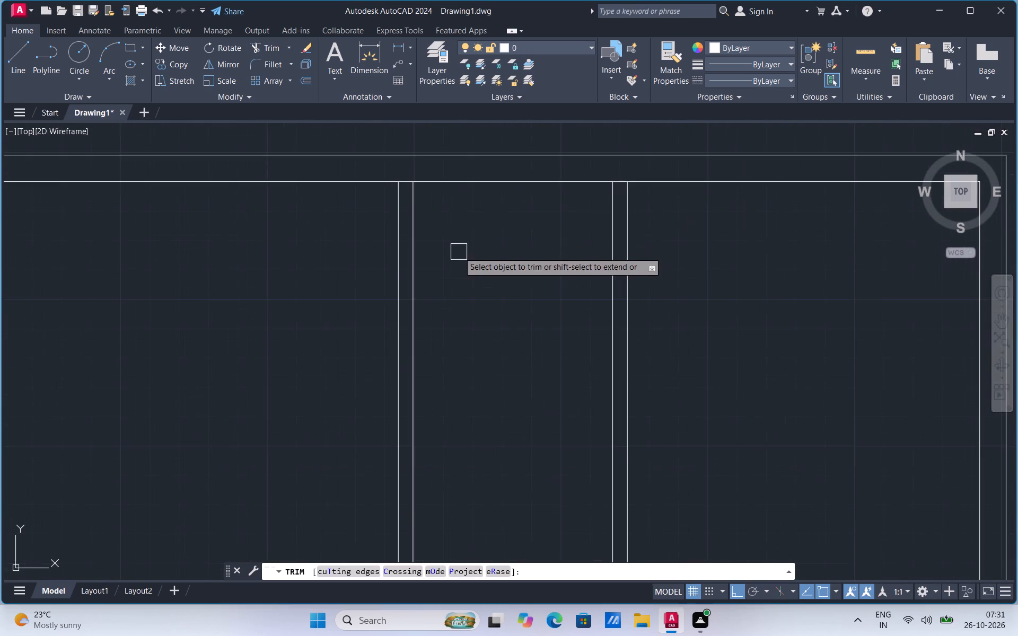
{"action": "scroll", "coordinate": [409, 181], "scroll_direction": "up", "scroll_amount": 2}
{"action": "left_click", "coordinate": [401, 174]}
{"action": "scroll", "coordinate": [332, 333], "scroll_direction": "down", "scroll_amount": 2}
{"action": "scroll", "coordinate": [631, 246], "scroll_direction": "up", "scroll_amount": 2}
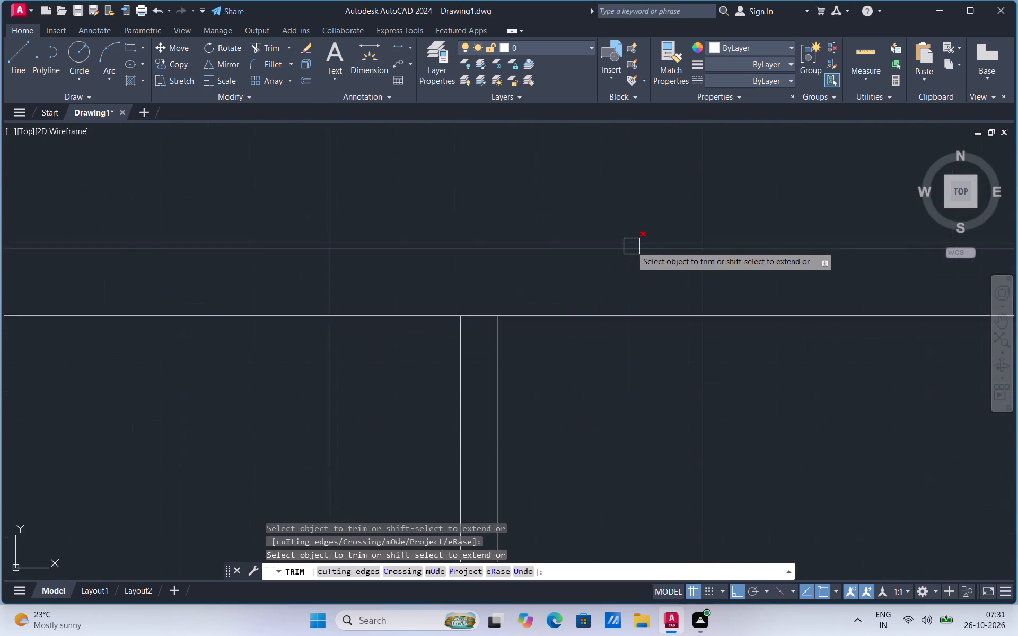
{"action": "left_click", "coordinate": [477, 310]}
{"action": "scroll", "coordinate": [543, 239], "scroll_direction": "down", "scroll_amount": 4}
{"action": "scroll", "coordinate": [483, 277], "scroll_direction": "up", "scroll_amount": 1}
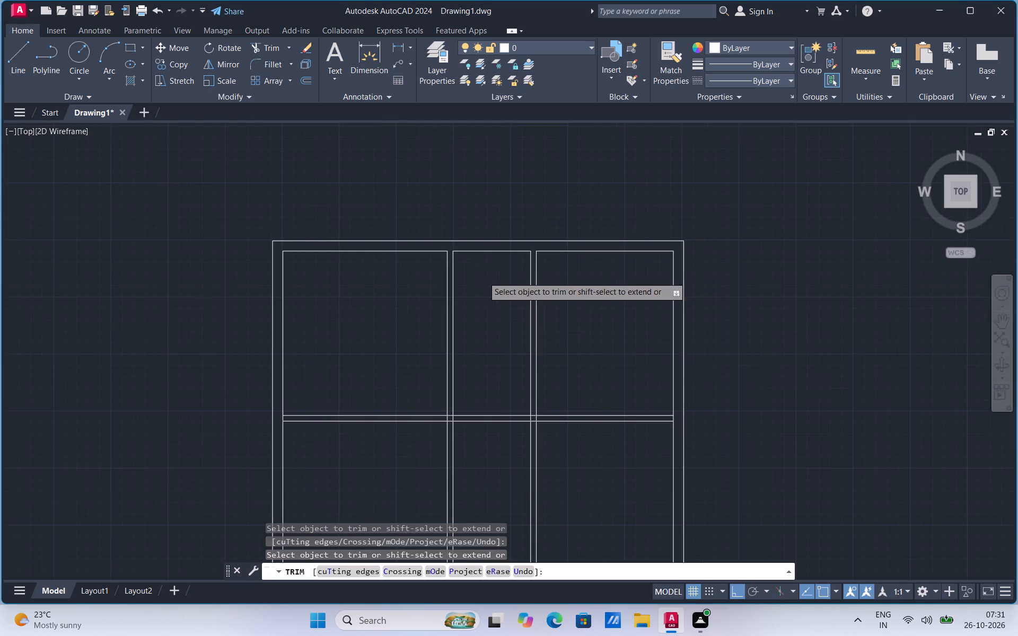
{"action": "key", "text": "Escape"}
Copy the short top wall line between the two vertical partitions 3'5" downward, from its right endpoint.
{"action": "left_click", "coordinate": [493, 235]}
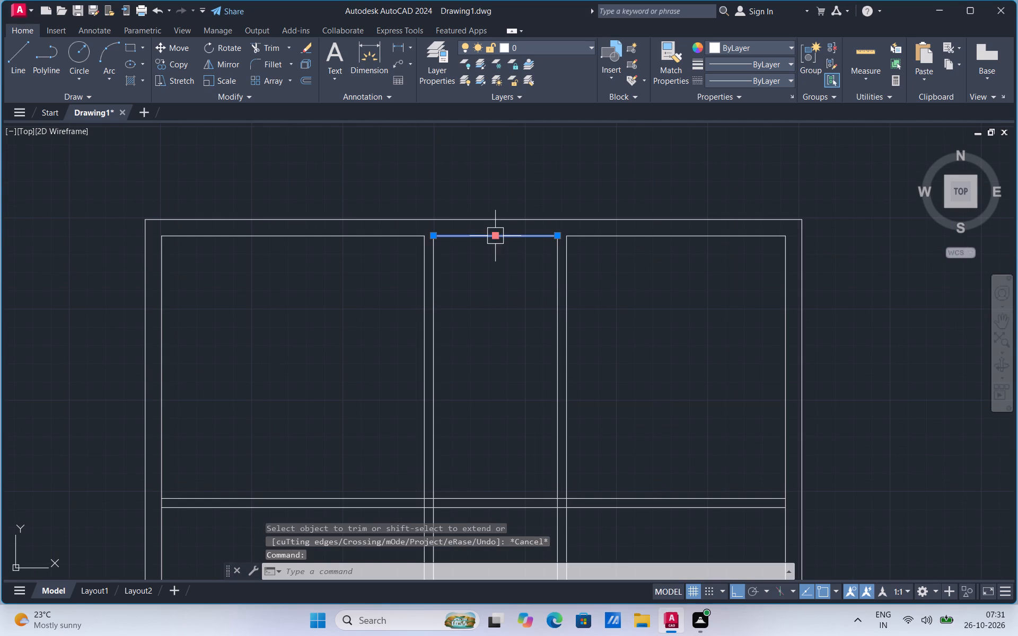
{"action": "right_click", "coordinate": [493, 235]}
{"action": "left_click", "coordinate": [545, 341]}
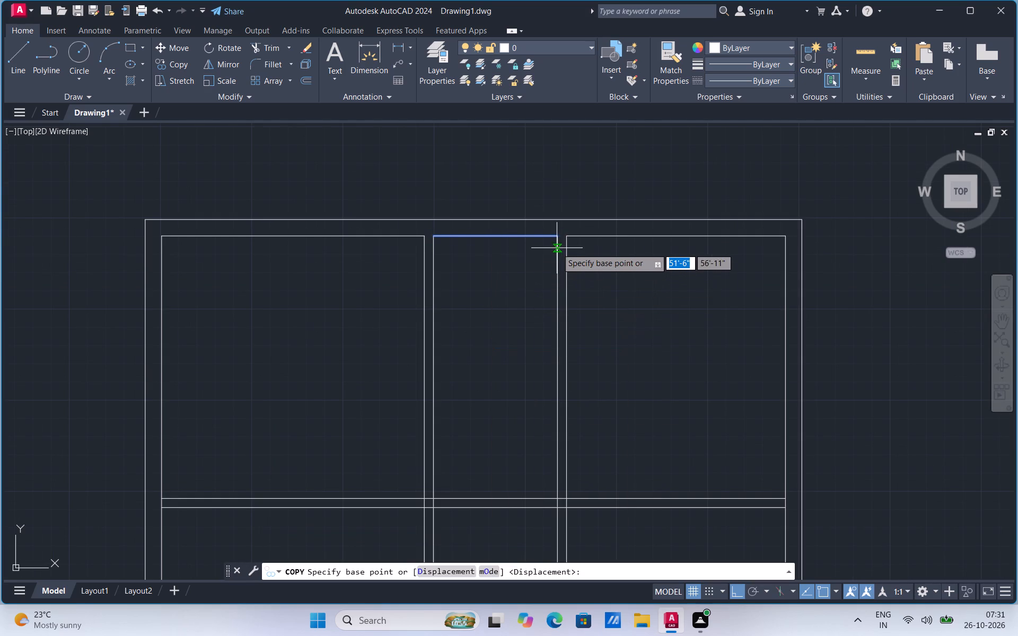
{"action": "left_click", "coordinate": [558, 234]}
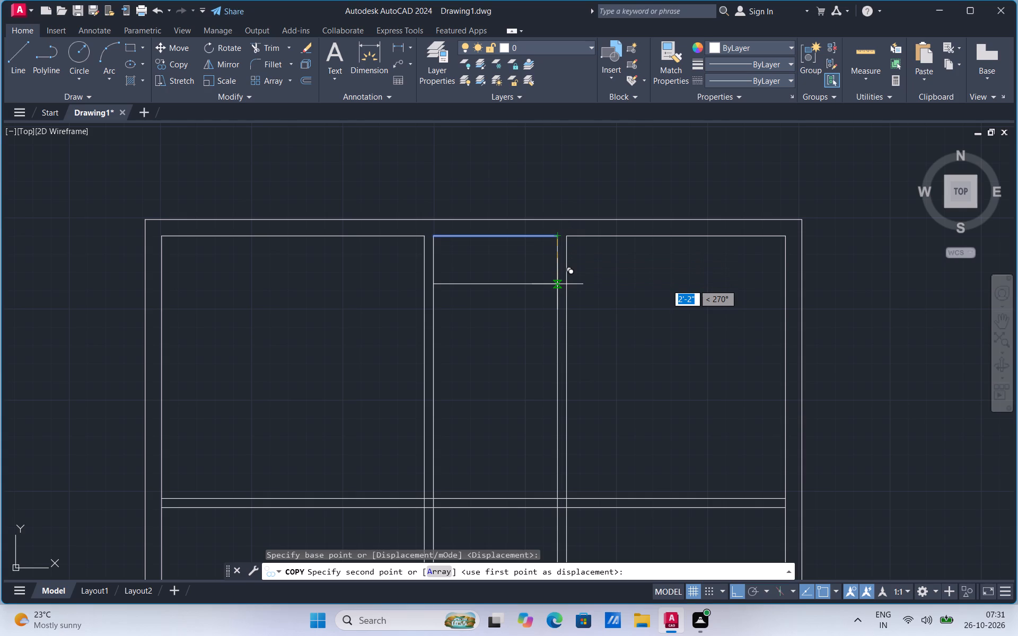
{"action": "type", "text": "3'5\""}
{"action": "key", "text": "Return"}
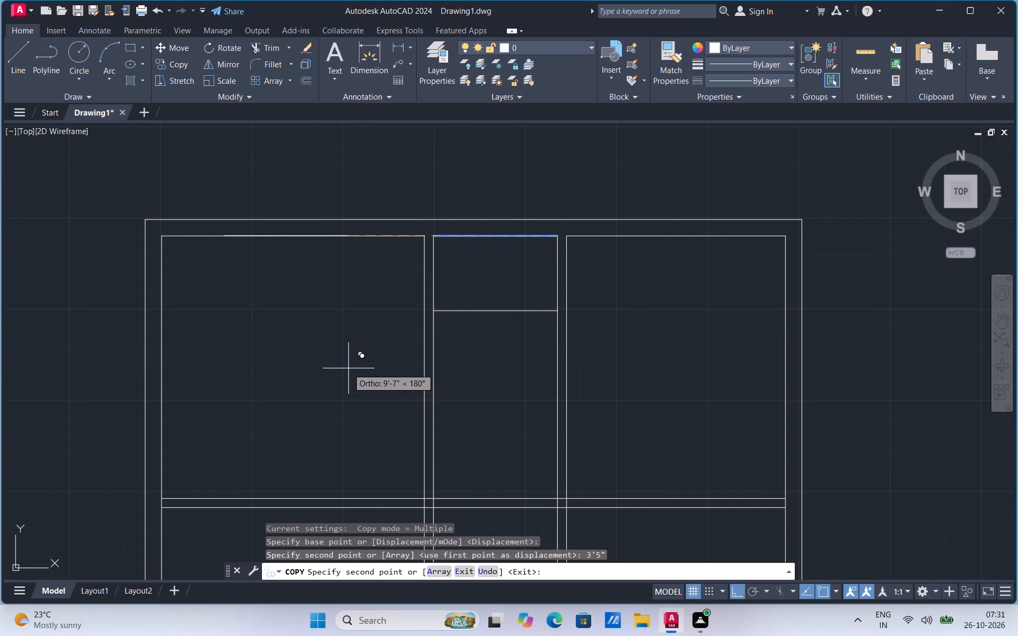
{"action": "key", "text": "Escape"}
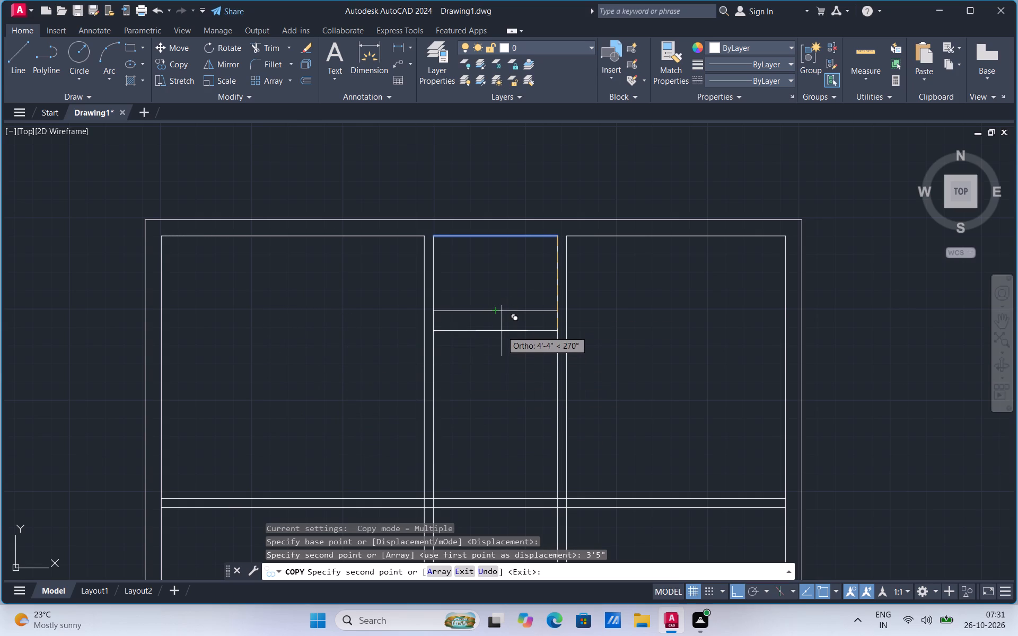
Copy the new short horizontal line between the vertical partitions 5" downward, from its right endpoint.
{"action": "left_click", "coordinate": [505, 315]}
{"action": "right_click", "coordinate": [505, 315]}
{"action": "left_click", "coordinate": [575, 393]}
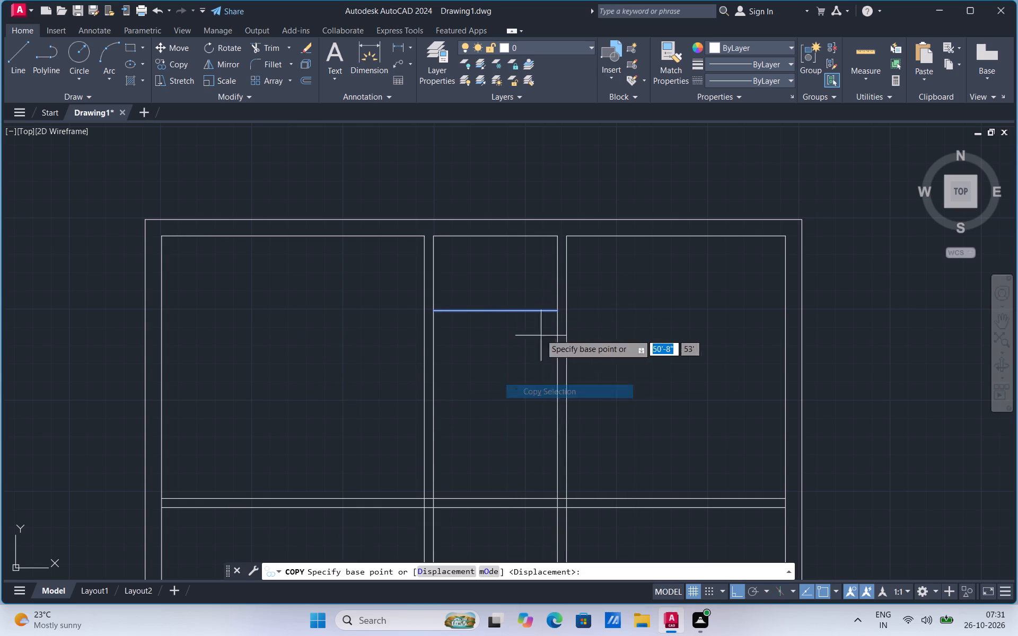
{"action": "left_click", "coordinate": [557, 312]}
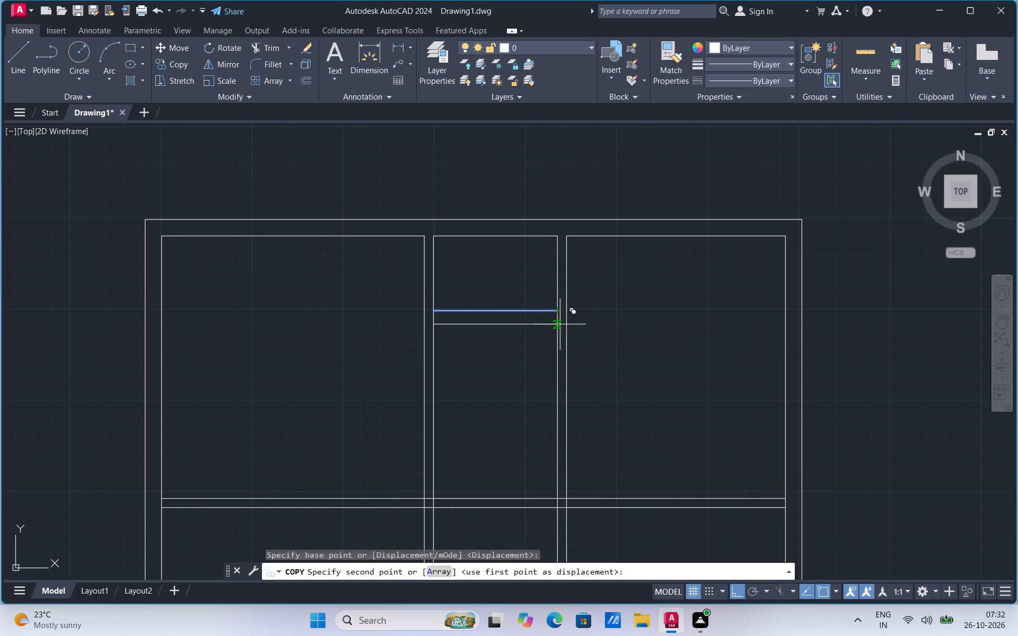
{"action": "key", "text": "5"}
{"action": "key", "text": "Return"}
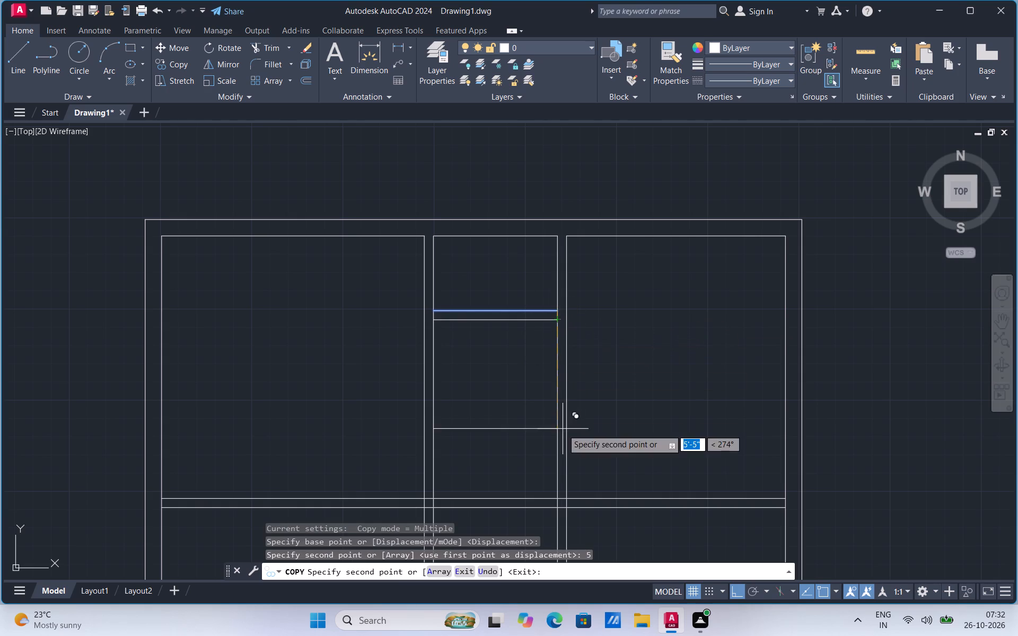
{"action": "key", "text": "Escape"}
Copy the lower line of the short horizontal partition 4' downward, from its right endpoint.
{"action": "left_click", "coordinate": [543, 323]}
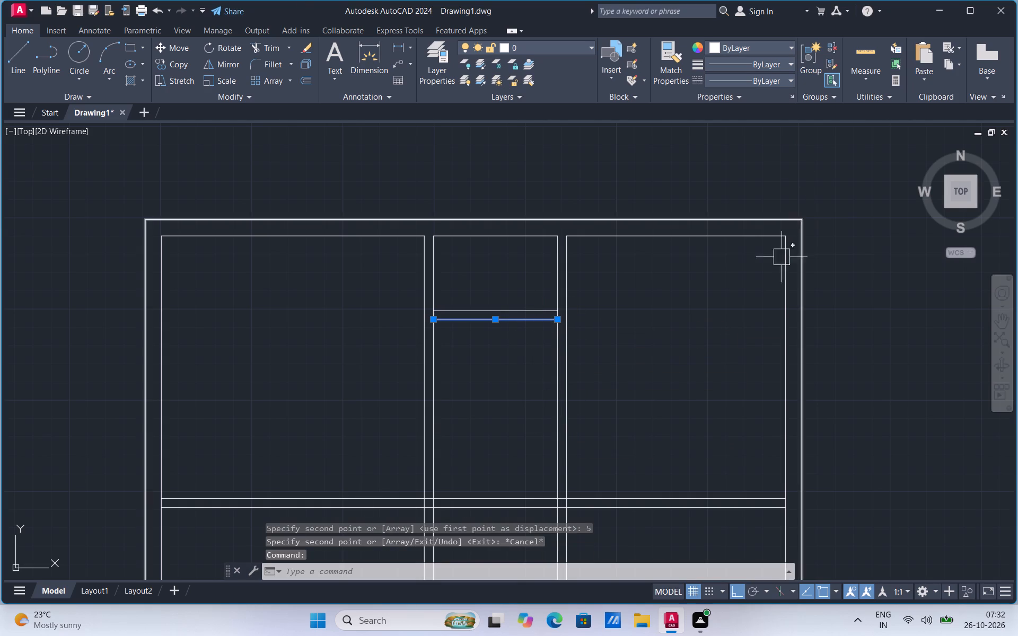
{"action": "right_click", "coordinate": [521, 387]}
{"action": "left_click", "coordinate": [567, 177]}
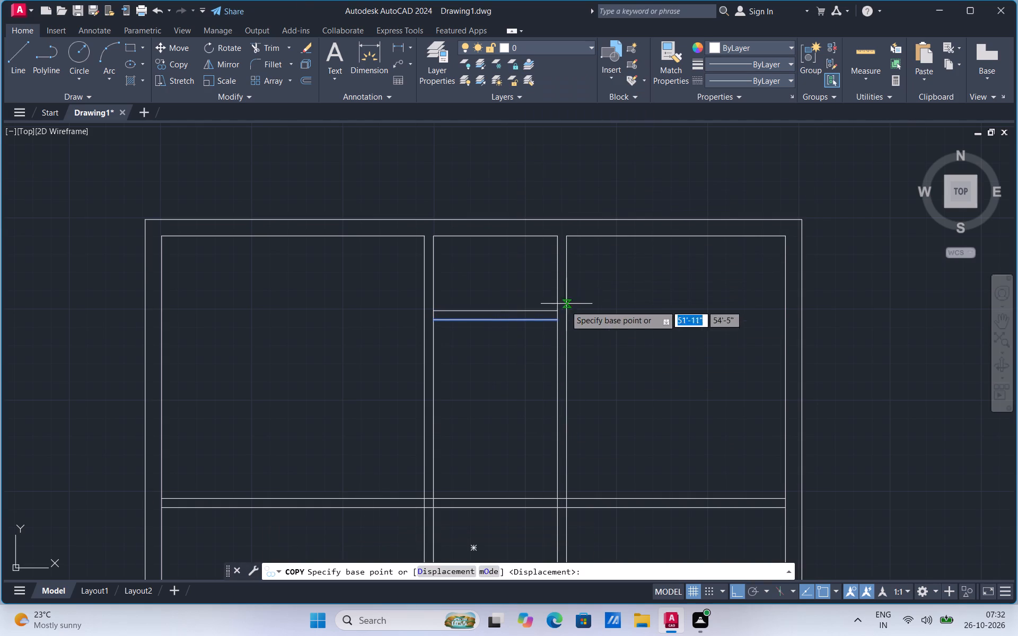
{"action": "left_click", "coordinate": [557, 322]}
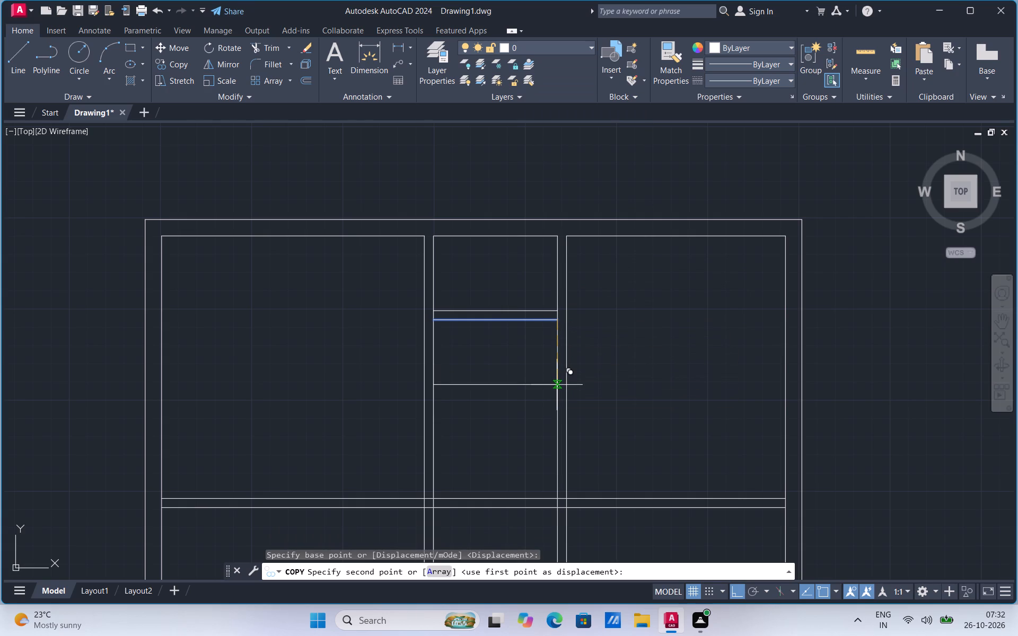
{"action": "type", "text": "4'"}
{"action": "key", "text": "Return"}
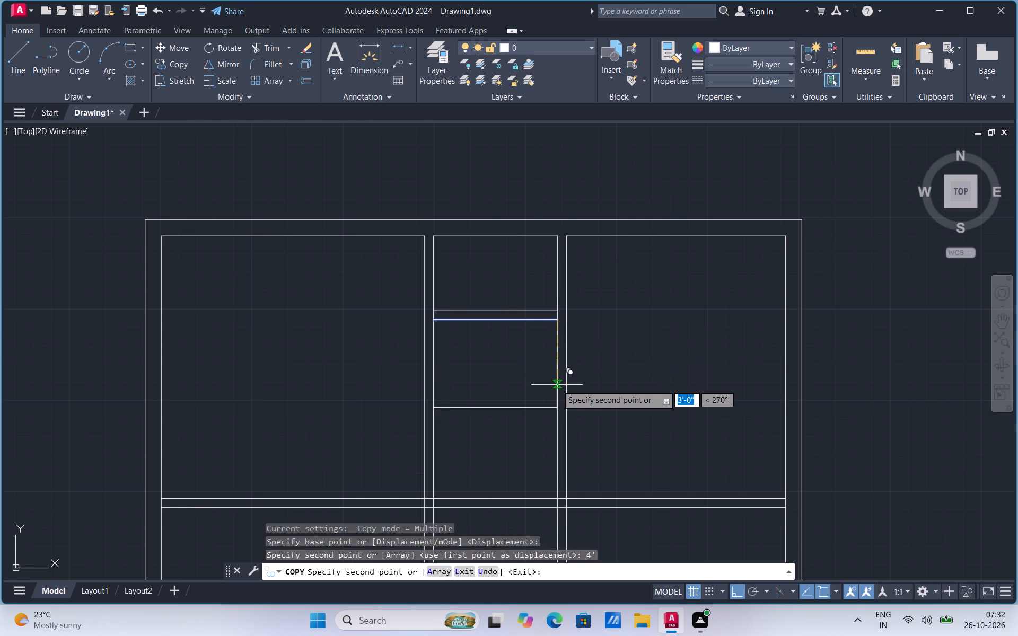
{"action": "key", "text": "Escape"}
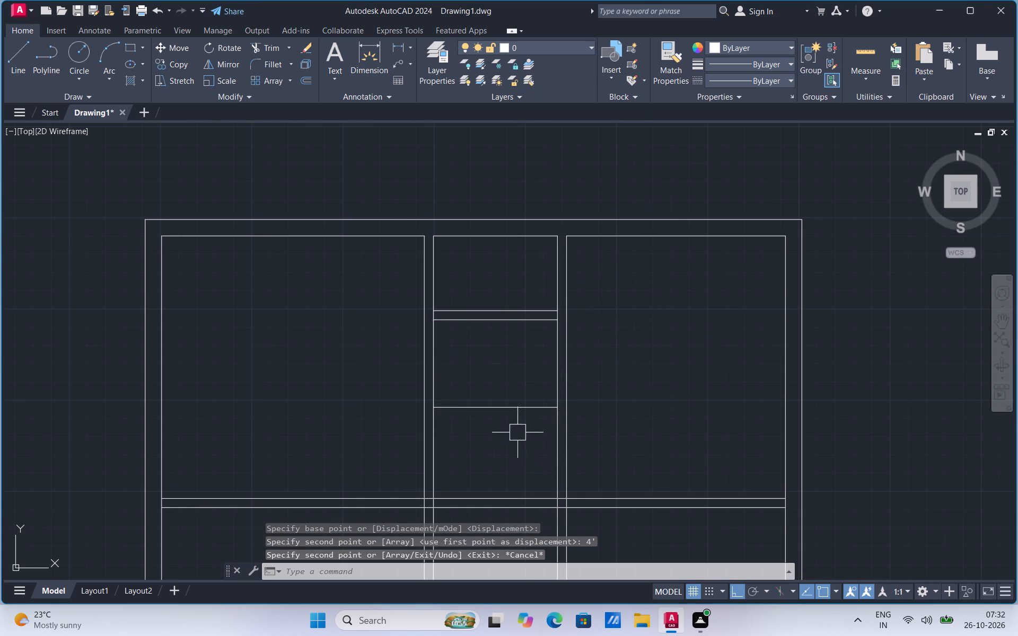
Copy the lowest short horizontal line between the vertical partitions 5" downward, from its right endpoint.
{"action": "left_click", "coordinate": [521, 413]}
{"action": "right_click", "coordinate": [521, 413]}
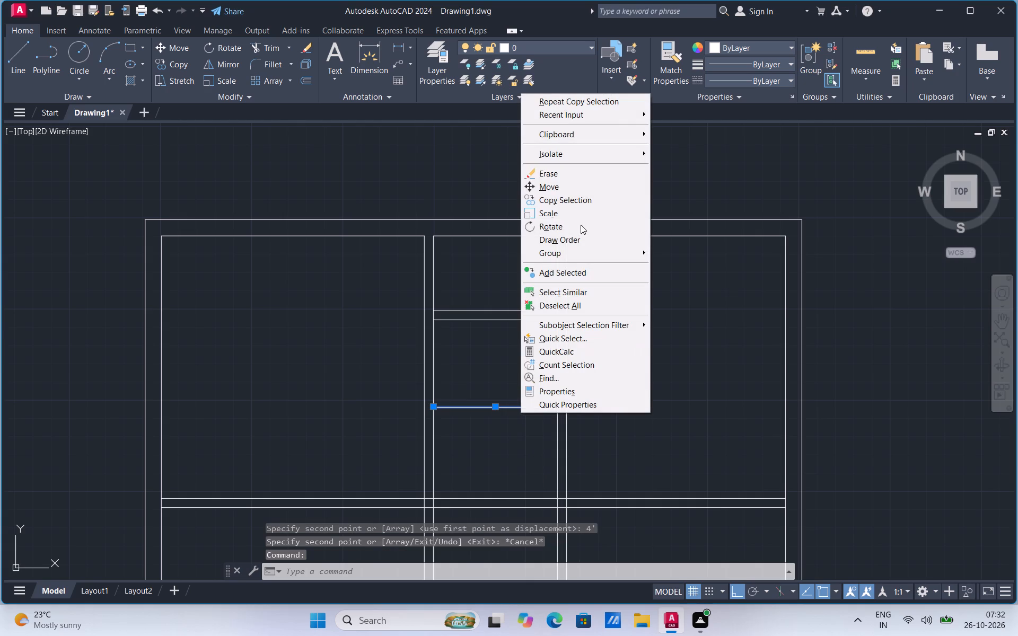
{"action": "left_click", "coordinate": [581, 201]}
{"action": "left_click", "coordinate": [557, 408]}
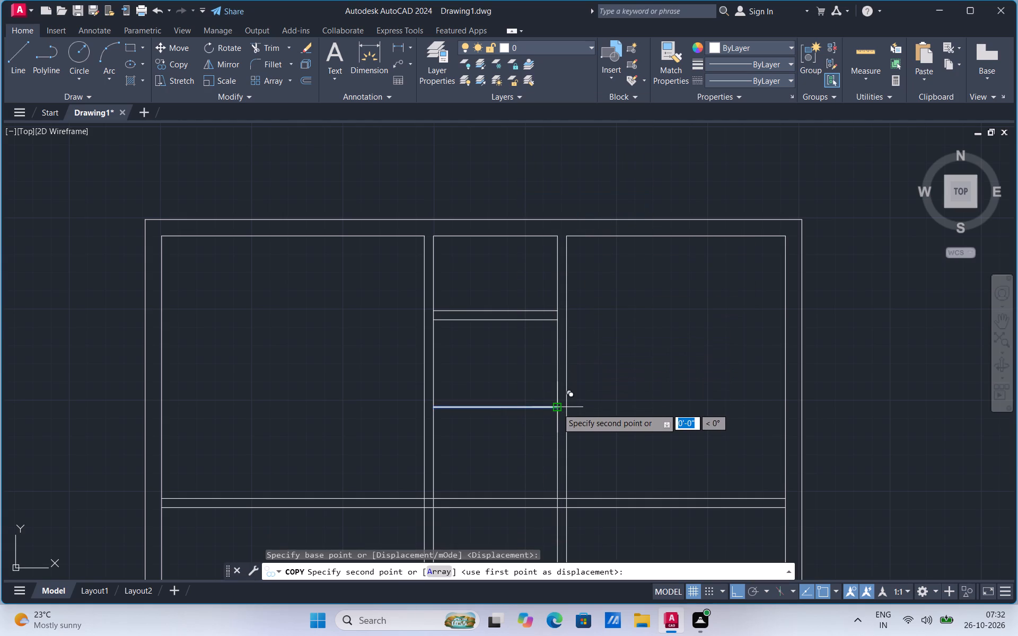
{"action": "key", "text": "5"}
{"action": "key", "text": "Return"}
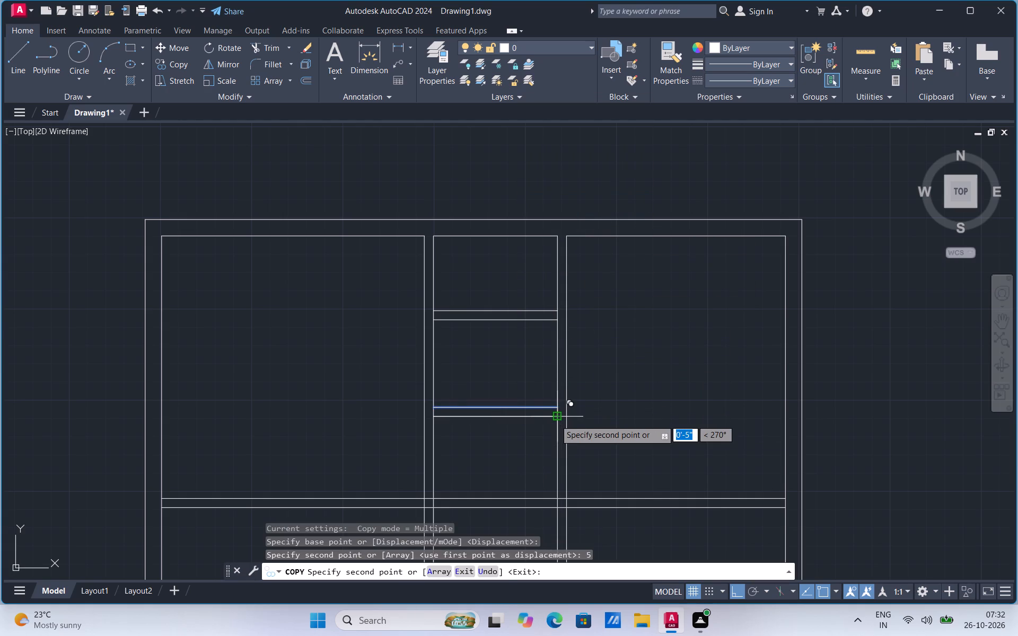
{"action": "key", "text": "Escape"}
Extend both lines of the lower short horizontal partition at each end to the far faces of the two vertical partitions.
{"action": "type", "text": "ex"}
{"action": "left_click", "coordinate": [514, 499]}
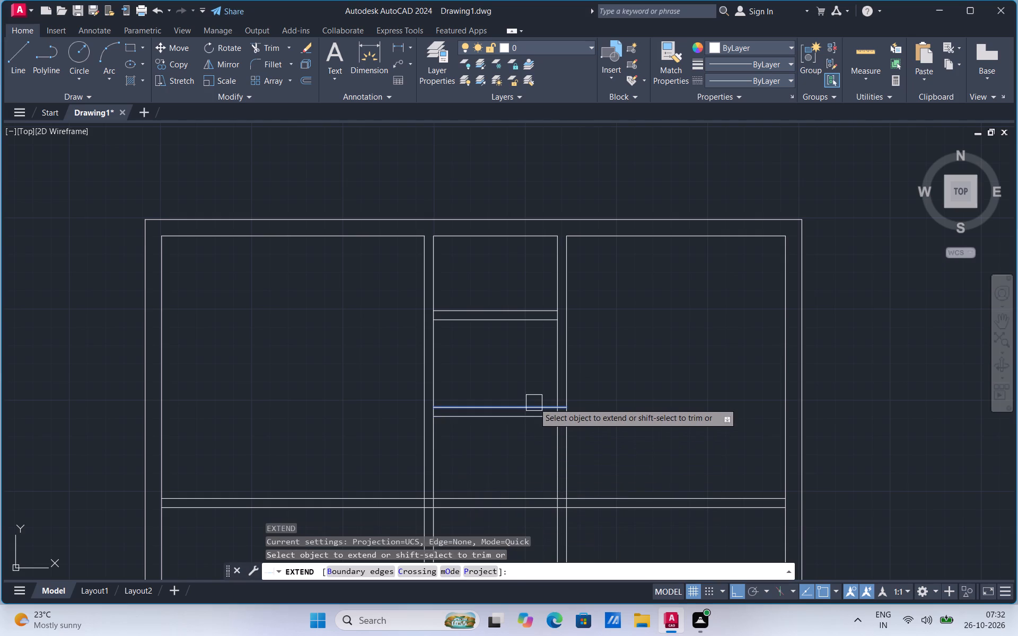
{"action": "left_click", "coordinate": [534, 403]}
{"action": "left_click", "coordinate": [530, 414]}
{"action": "left_click", "coordinate": [490, 403]}
{"action": "left_click", "coordinate": [472, 418]}
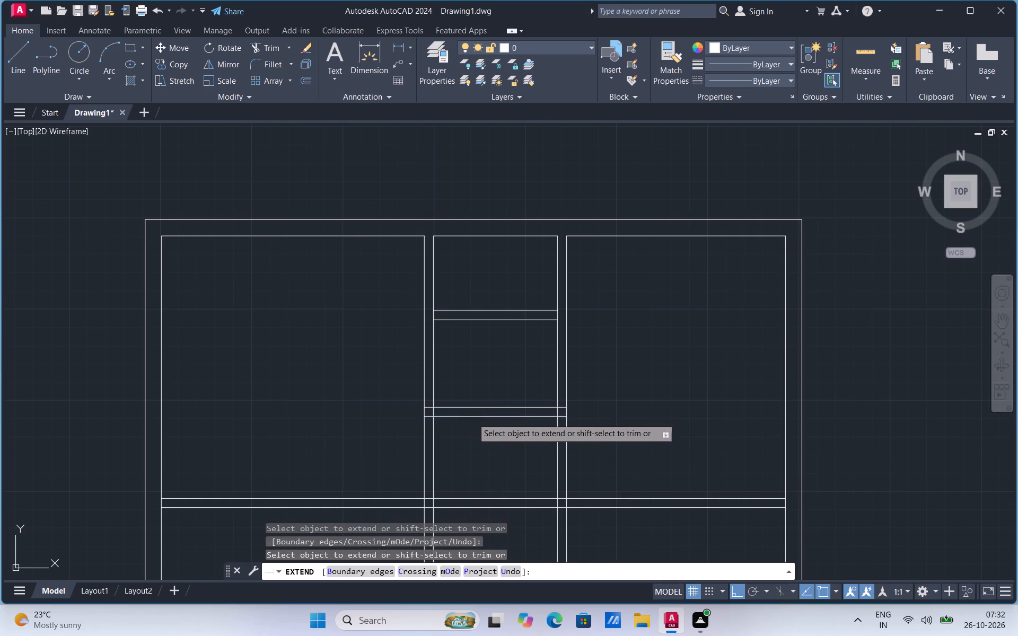
Add linear dimensions for the thickness of the top and left outer walls near the plan's top-left corner.
{"action": "left_click", "coordinate": [396, 45]}
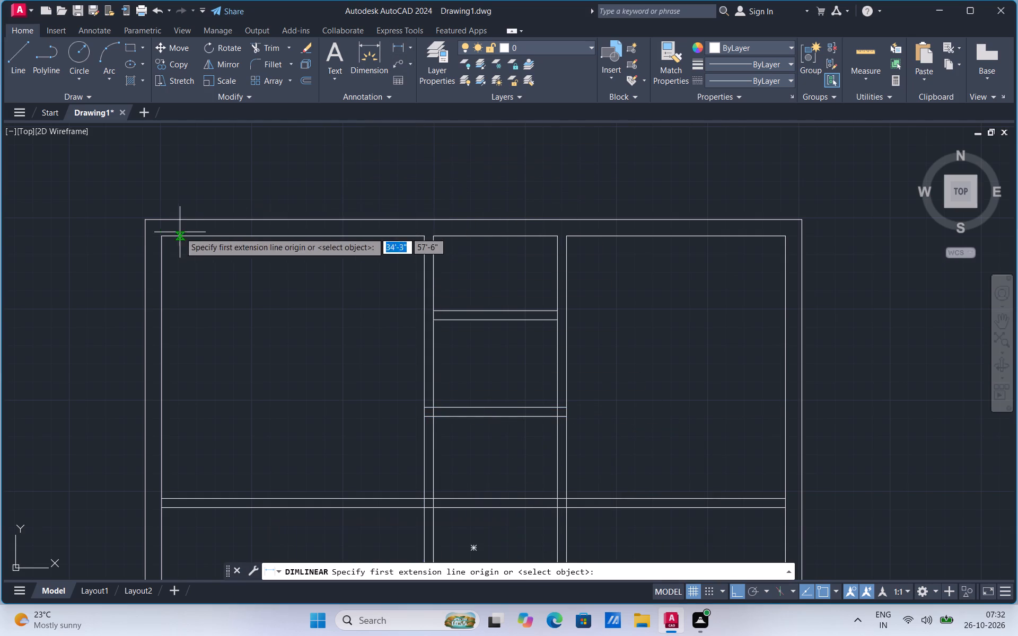
{"action": "left_click", "coordinate": [160, 235]}
{"action": "left_click", "coordinate": [159, 222]}
{"action": "left_click", "coordinate": [179, 224]}
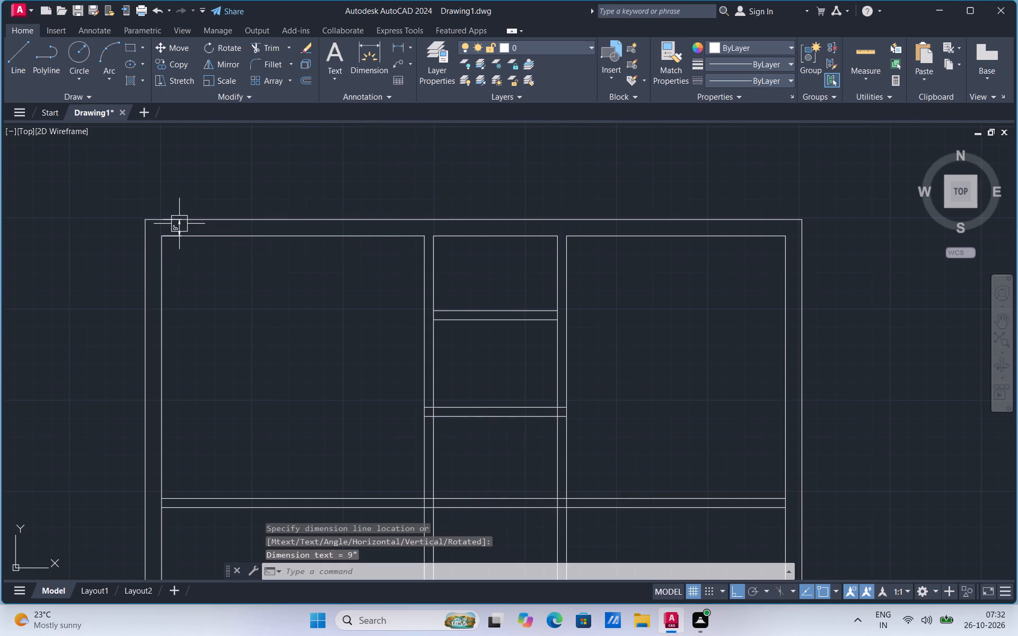
{"action": "left_click", "coordinate": [397, 48]}
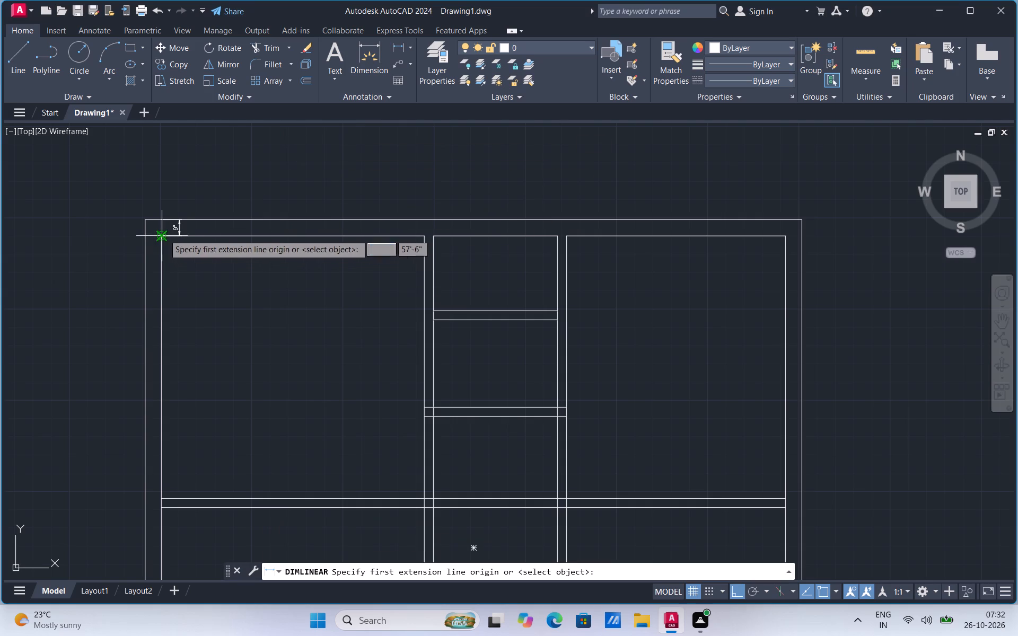
{"action": "left_click", "coordinate": [163, 233]}
{"action": "left_click", "coordinate": [143, 234]}
{"action": "left_click", "coordinate": [145, 254]}
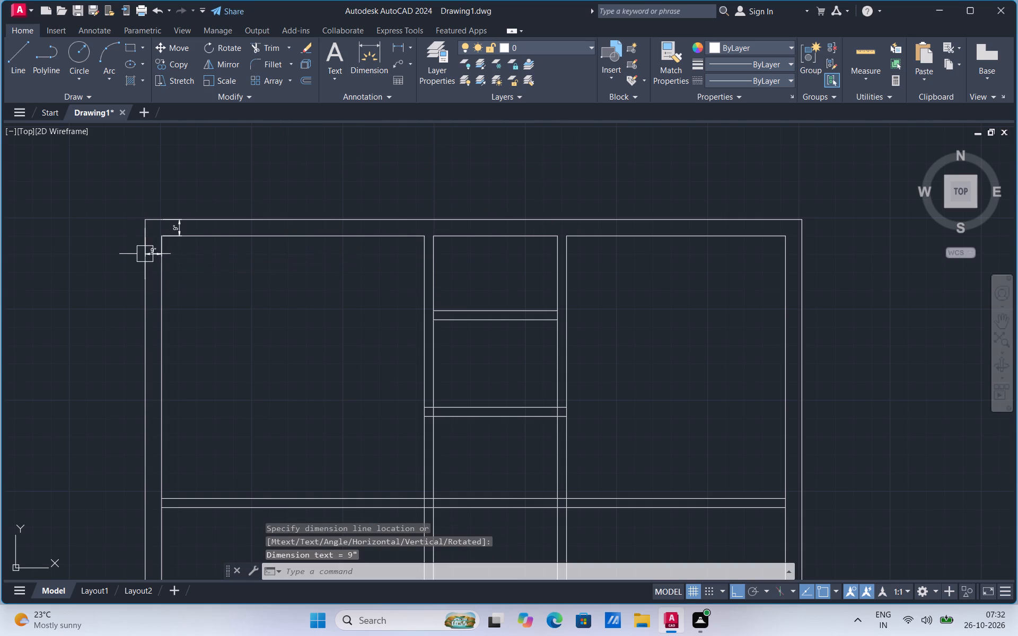
Add linear dimensions for the thickness of the right outer wall near its top and the bottom outer wall near its left end.
{"action": "left_click", "coordinate": [393, 46]}
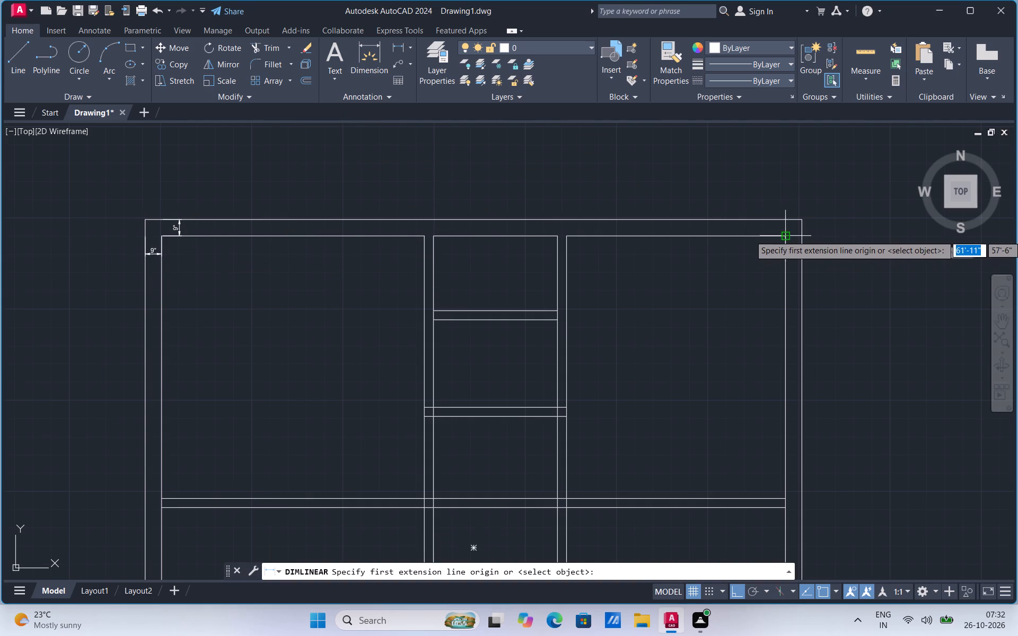
{"action": "left_click", "coordinate": [786, 235]}
{"action": "left_click", "coordinate": [805, 234]}
{"action": "left_click", "coordinate": [804, 259]}
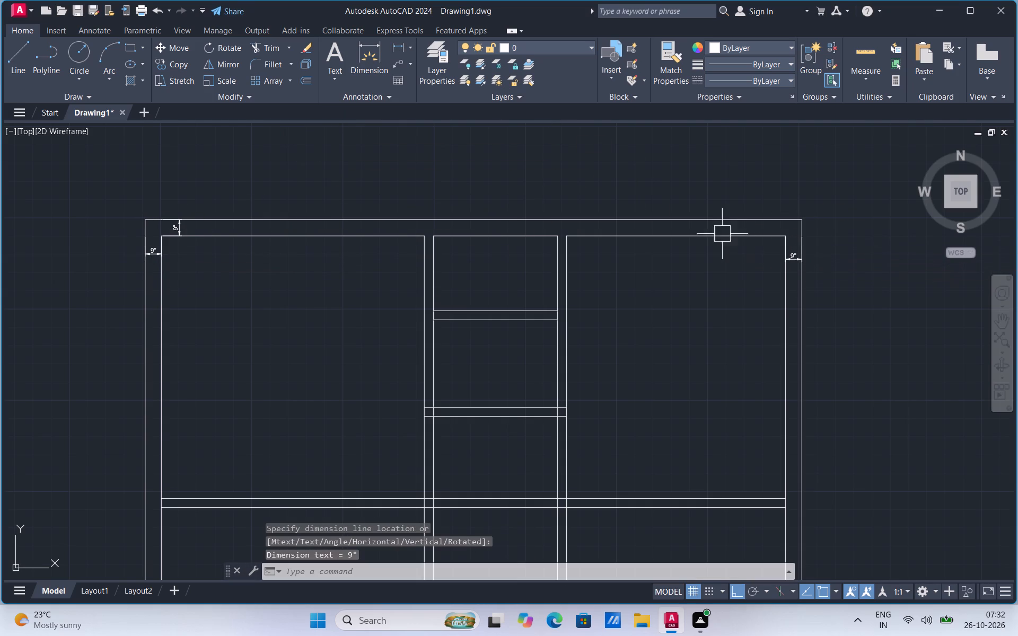
{"action": "left_click", "coordinate": [400, 50]}
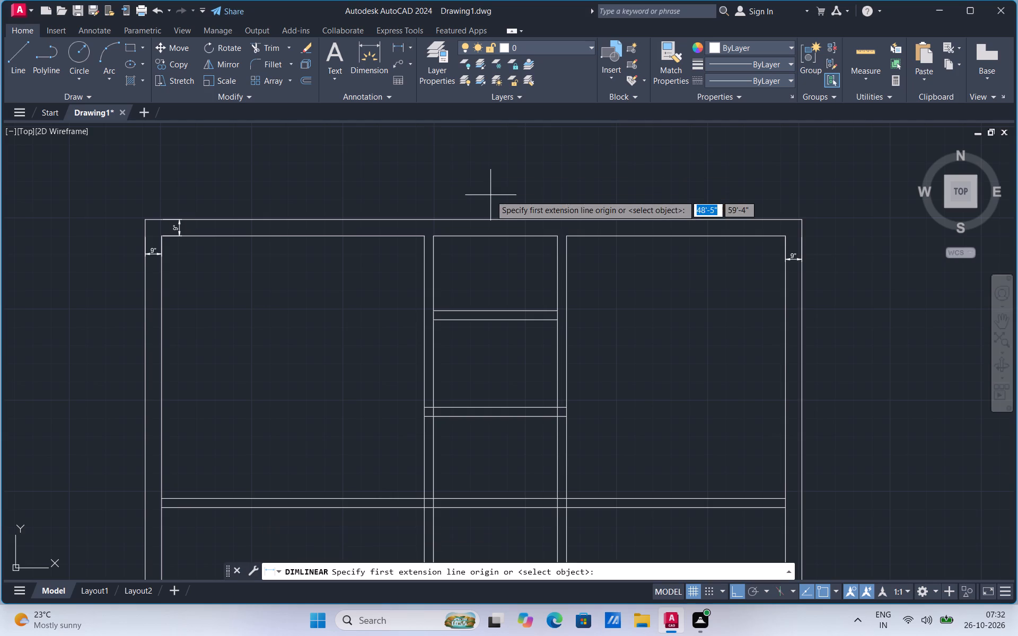
{"action": "scroll", "coordinate": [503, 187], "scroll_direction": "down", "scroll_amount": 2}
{"action": "scroll", "coordinate": [382, 436], "scroll_direction": "up", "scroll_amount": 3}
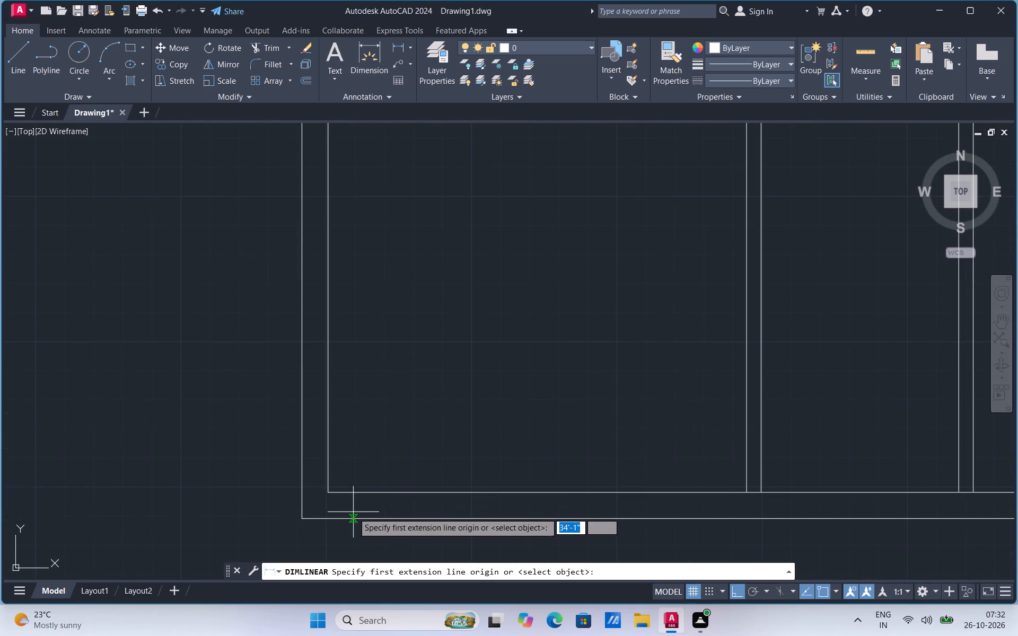
{"action": "left_click", "coordinate": [331, 489]}
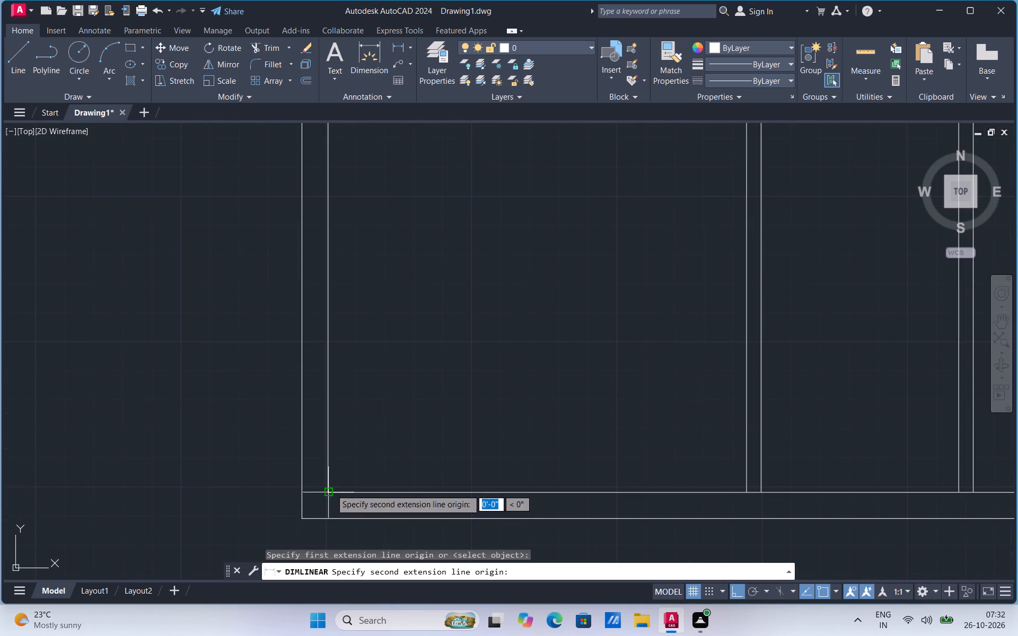
{"action": "left_click", "coordinate": [331, 517]}
{"action": "left_click", "coordinate": [406, 517]}
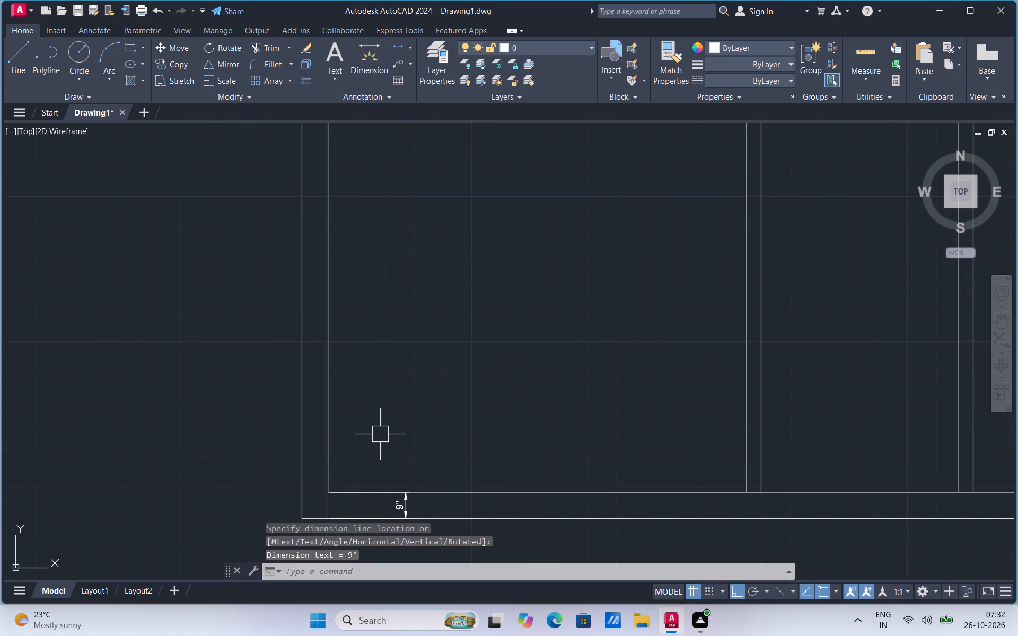
Add linear dimensions for the top-left room's inner width along its top wall and inner height along its left wall.
{"action": "scroll", "coordinate": [385, 465], "scroll_direction": "down", "scroll_amount": 3}
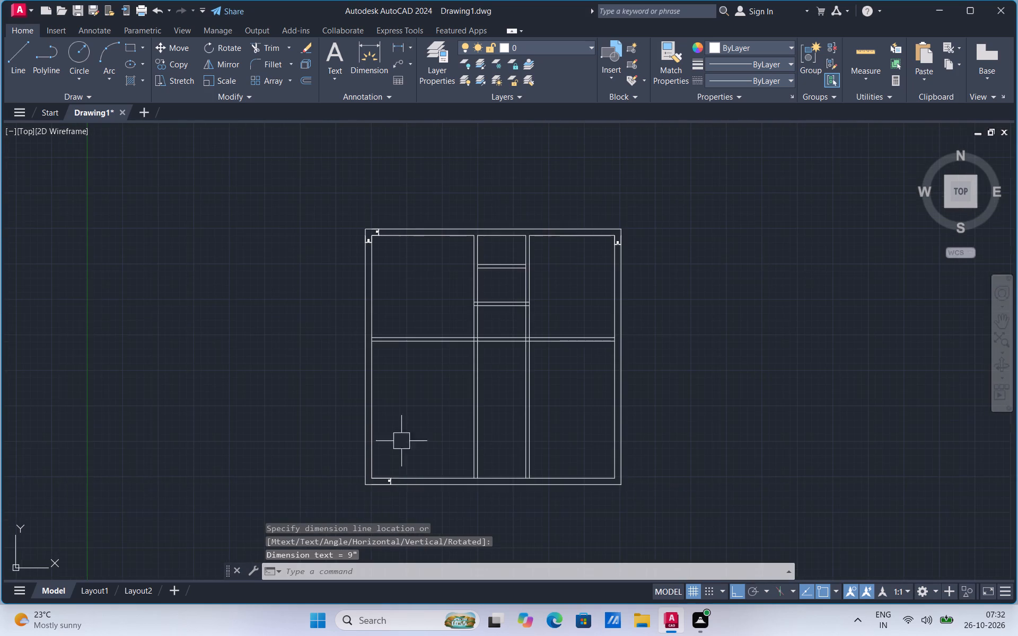
{"action": "scroll", "coordinate": [435, 237], "scroll_direction": "up", "scroll_amount": 3}
{"action": "left_click", "coordinate": [398, 46]}
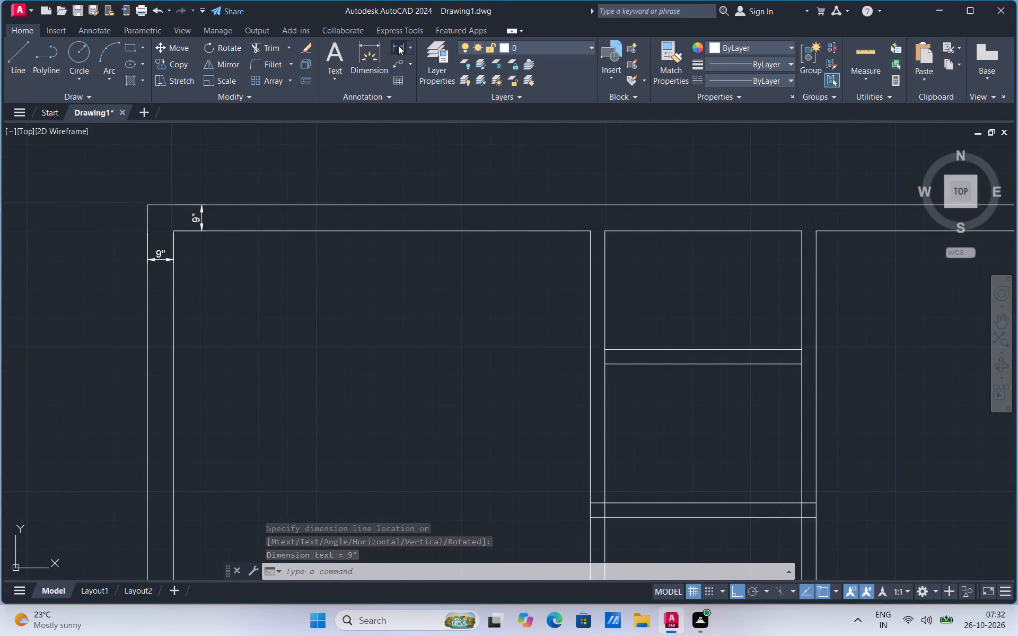
{"action": "left_click", "coordinate": [175, 231]}
{"action": "left_click", "coordinate": [590, 229]}
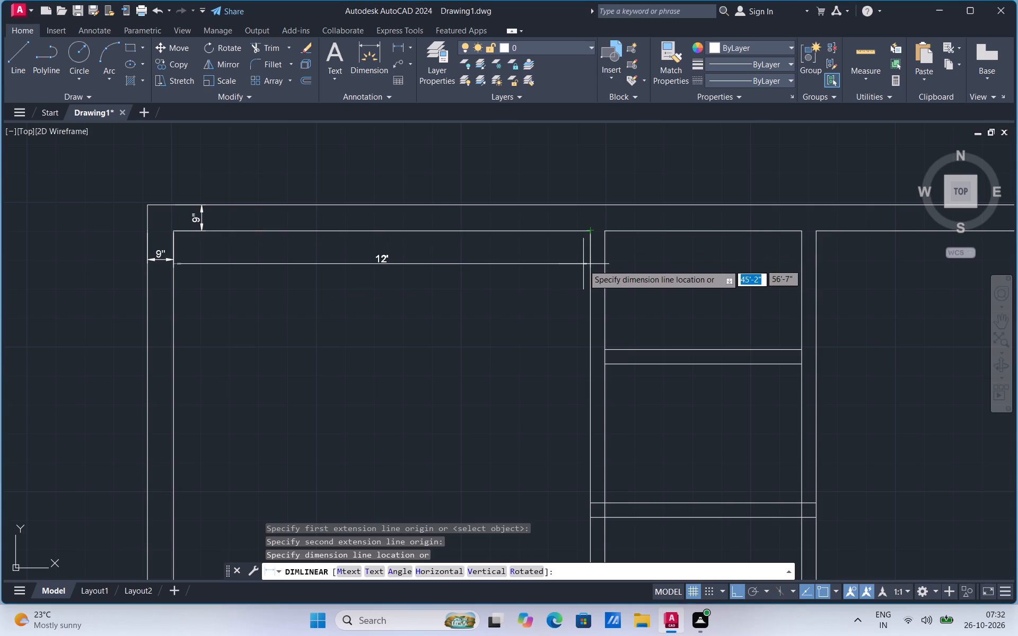
{"action": "left_click", "coordinate": [583, 269]}
{"action": "left_click", "coordinate": [395, 49]}
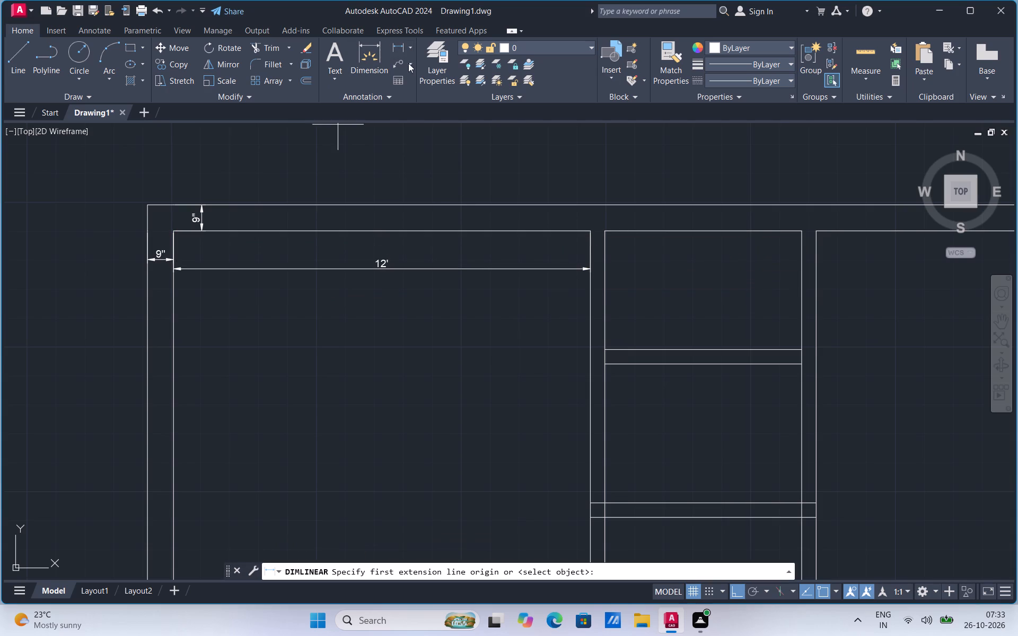
{"action": "scroll", "coordinate": [468, 182], "scroll_direction": "down", "scroll_amount": 1}
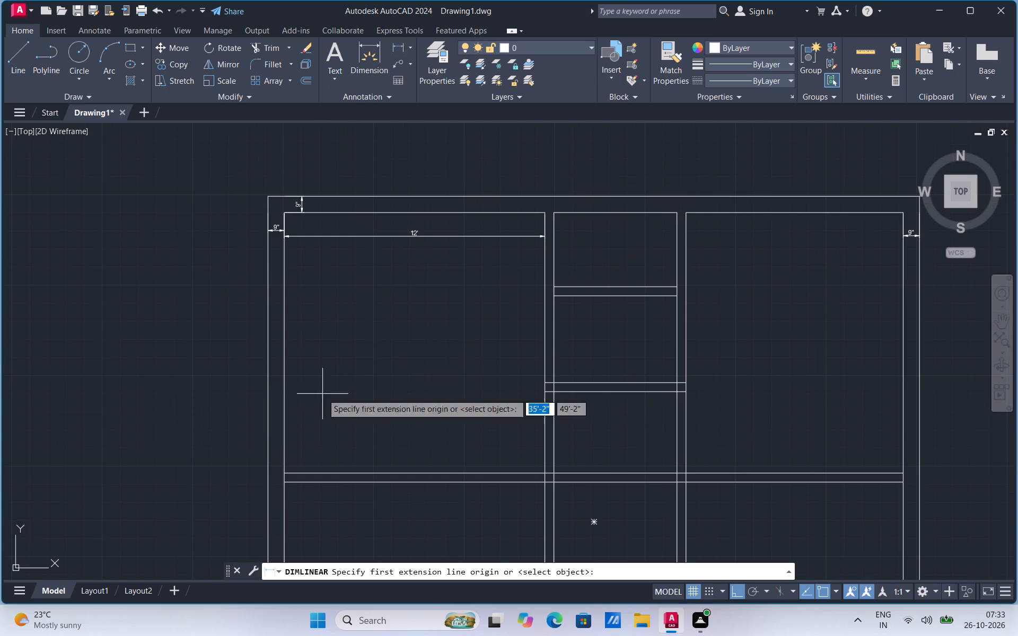
{"action": "left_click", "coordinate": [285, 470]}
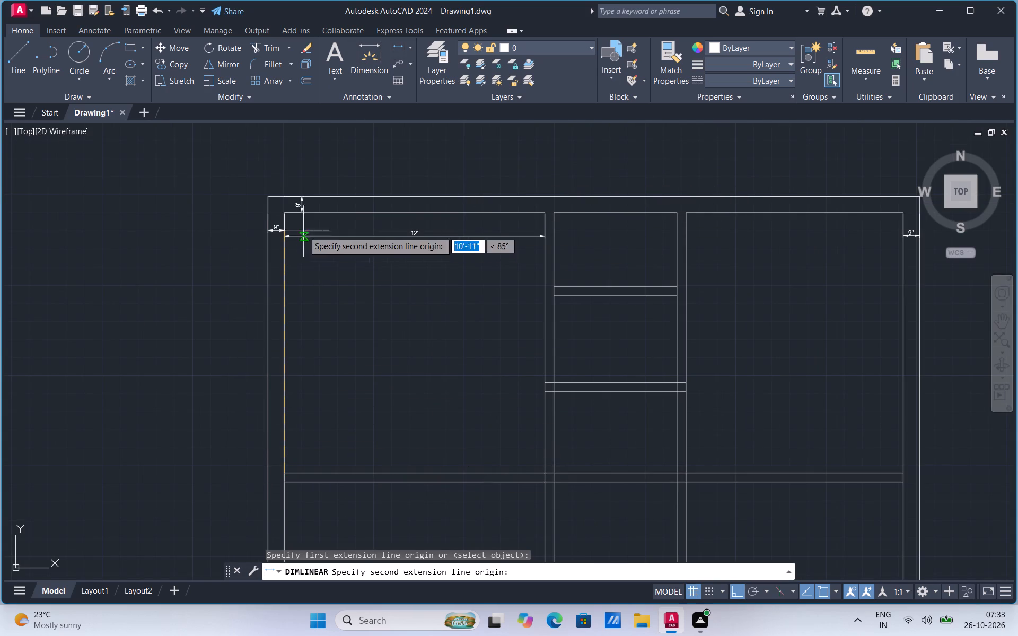
{"action": "left_click", "coordinate": [288, 214]}
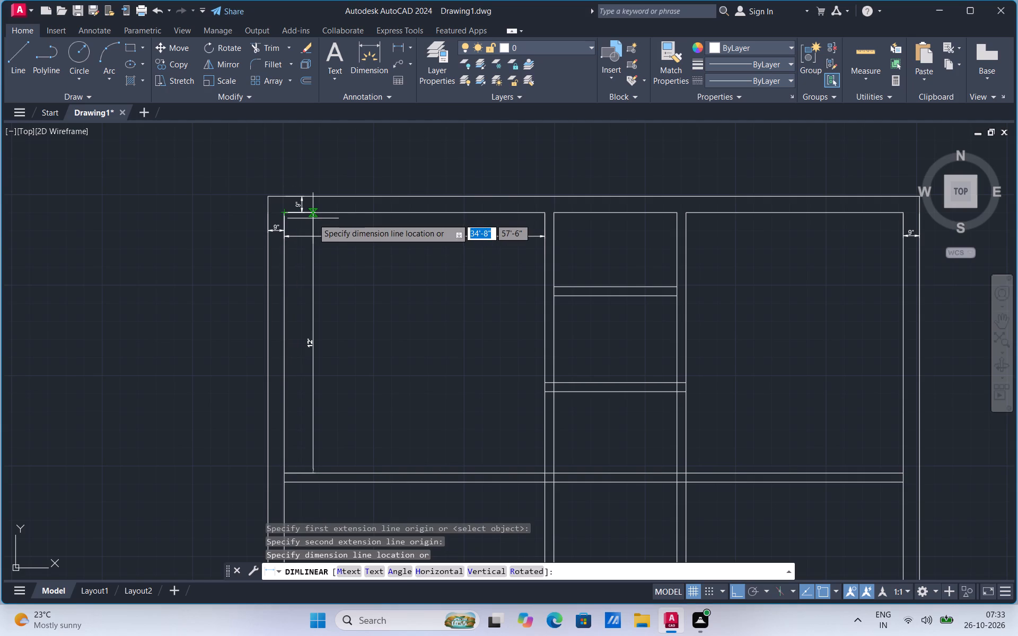
{"action": "left_click", "coordinate": [313, 218]}
Add linear dimensions for the inner width and height of the uppermost small room in the middle bay.
{"action": "left_click", "coordinate": [397, 50]}
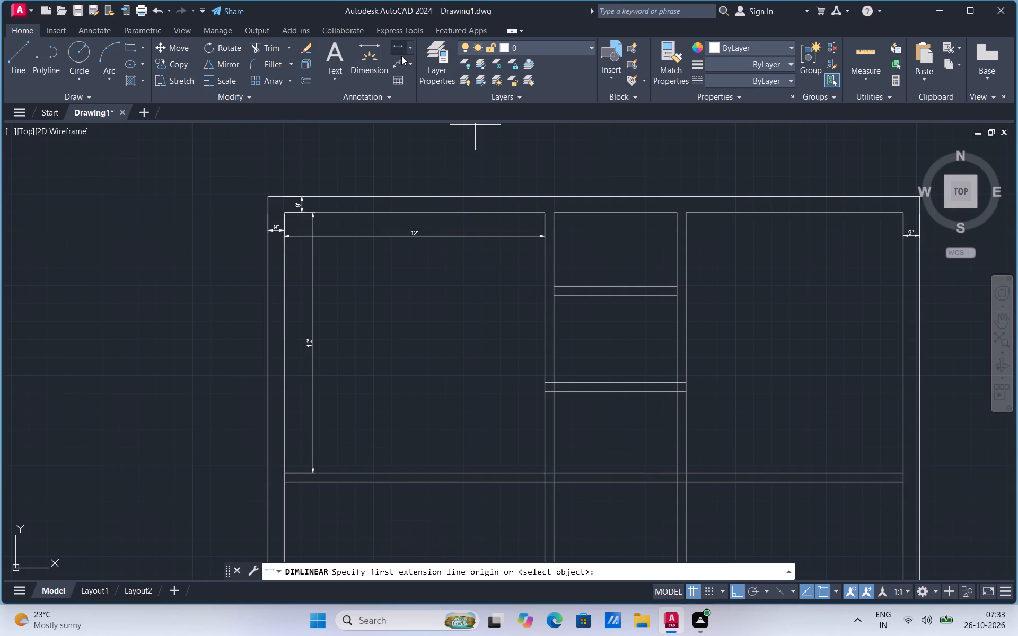
{"action": "scroll", "coordinate": [388, 378], "scroll_direction": "down", "scroll_amount": 1}
{"action": "scroll", "coordinate": [541, 280], "scroll_direction": "up", "scroll_amount": 2}
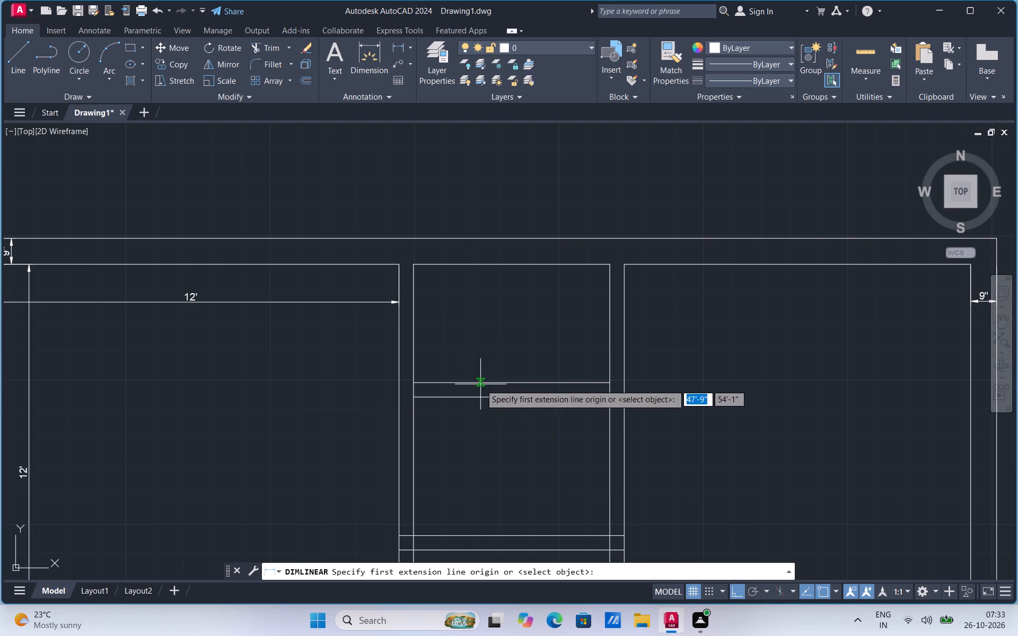
{"action": "left_click", "coordinate": [416, 263]}
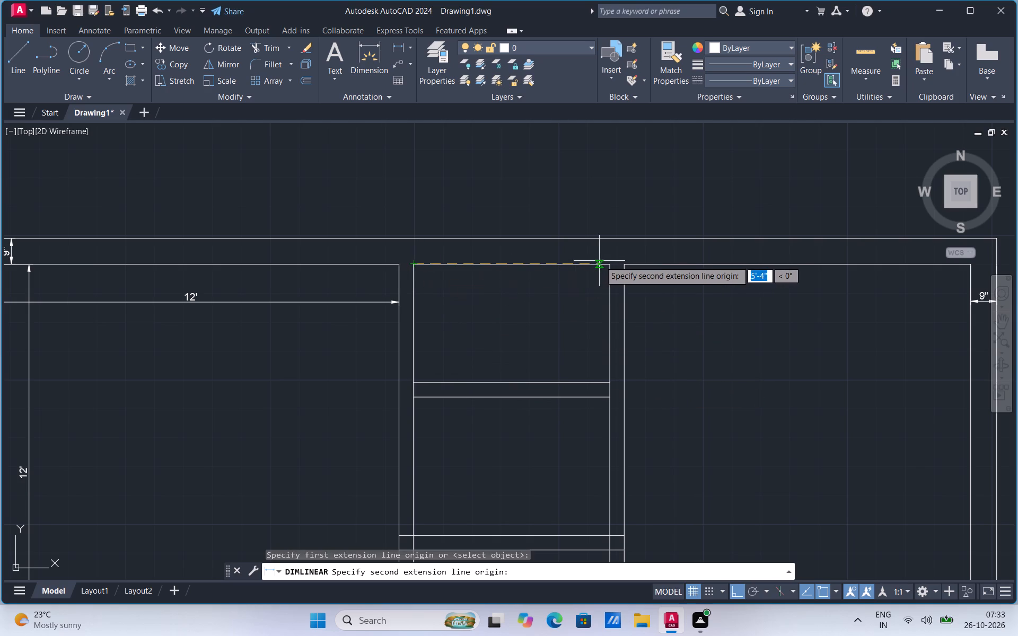
{"action": "left_click", "coordinate": [606, 263]}
{"action": "left_click", "coordinate": [605, 288]}
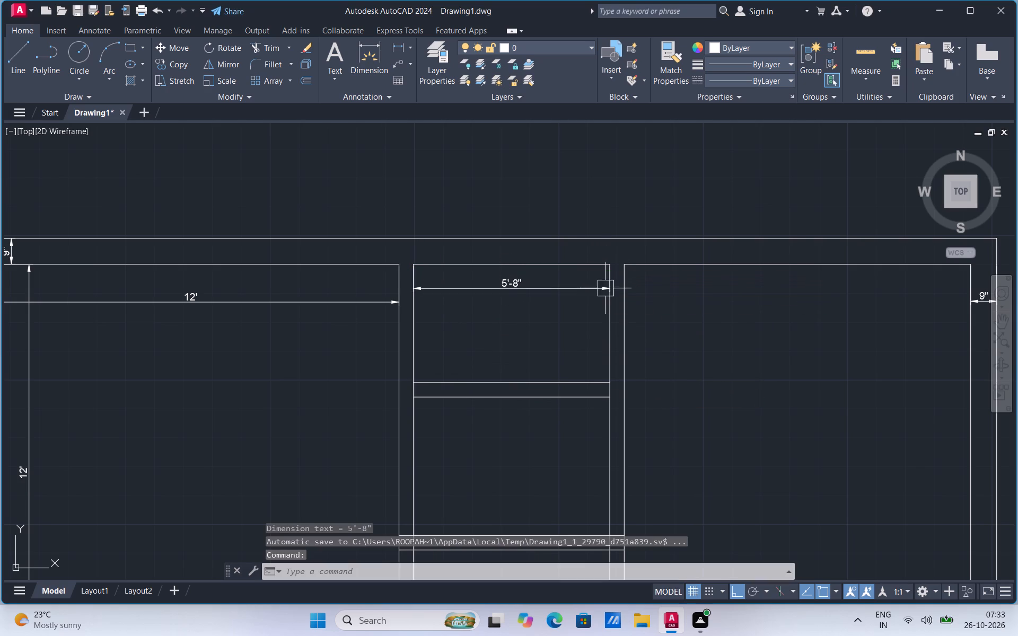
{"action": "left_click", "coordinate": [398, 48]}
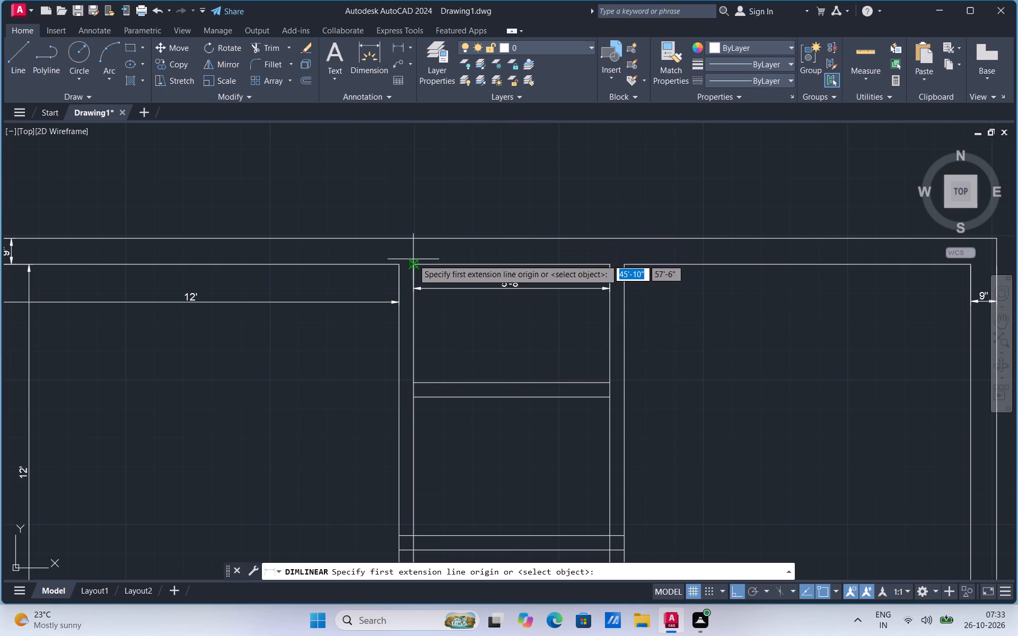
{"action": "left_click", "coordinate": [413, 260]}
{"action": "left_click", "coordinate": [411, 379]}
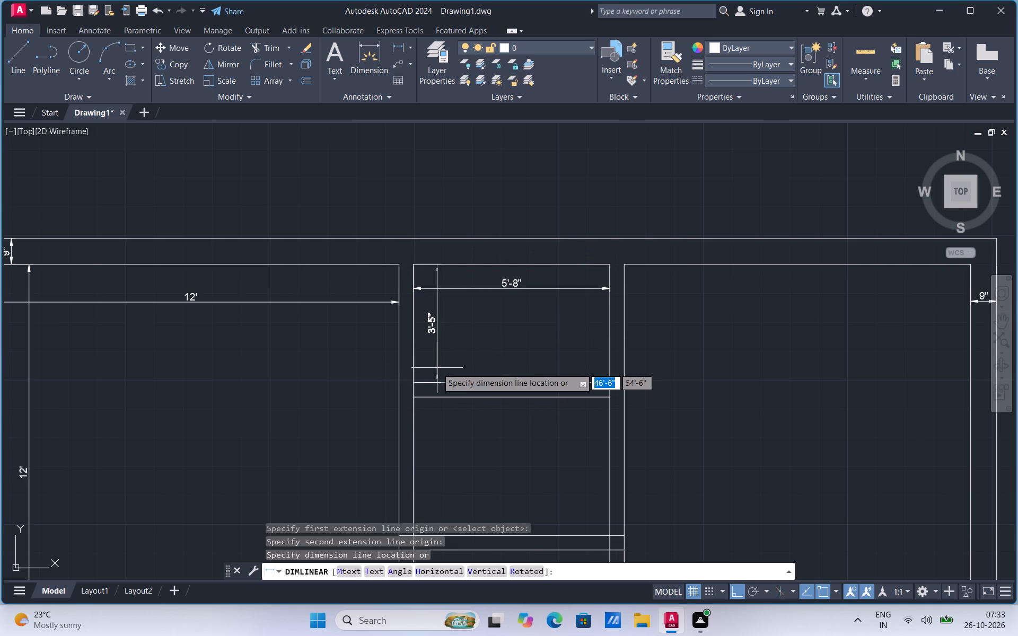
{"action": "left_click", "coordinate": [437, 368]}
Add linear dimensions for the inner width and height of the second small room in the middle bay.
{"action": "left_click", "coordinate": [395, 46]}
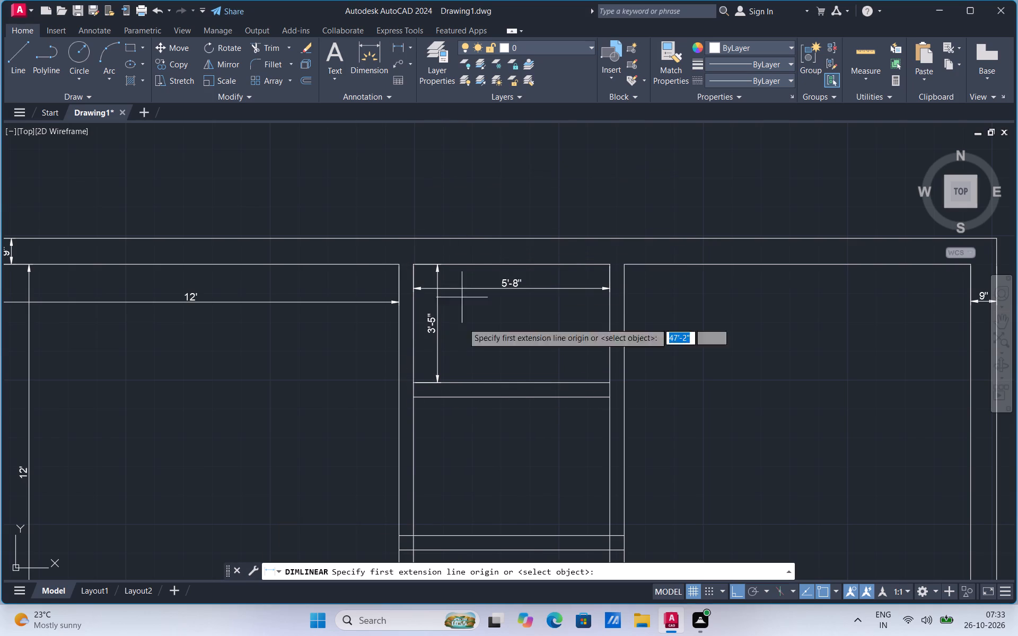
{"action": "left_click", "coordinate": [415, 397]}
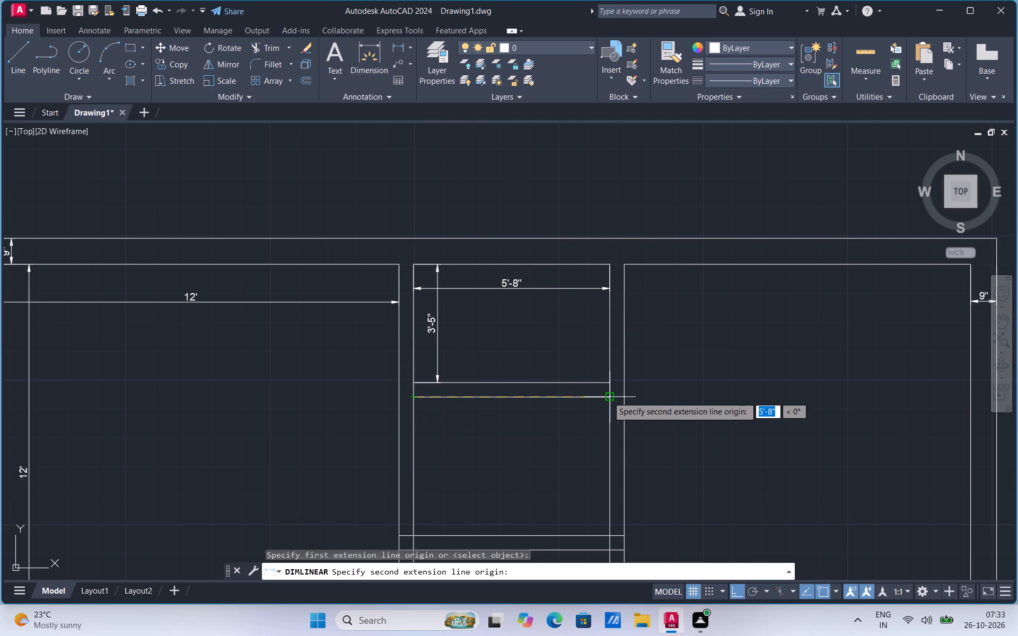
{"action": "left_click", "coordinate": [612, 396]}
{"action": "left_click", "coordinate": [610, 419]}
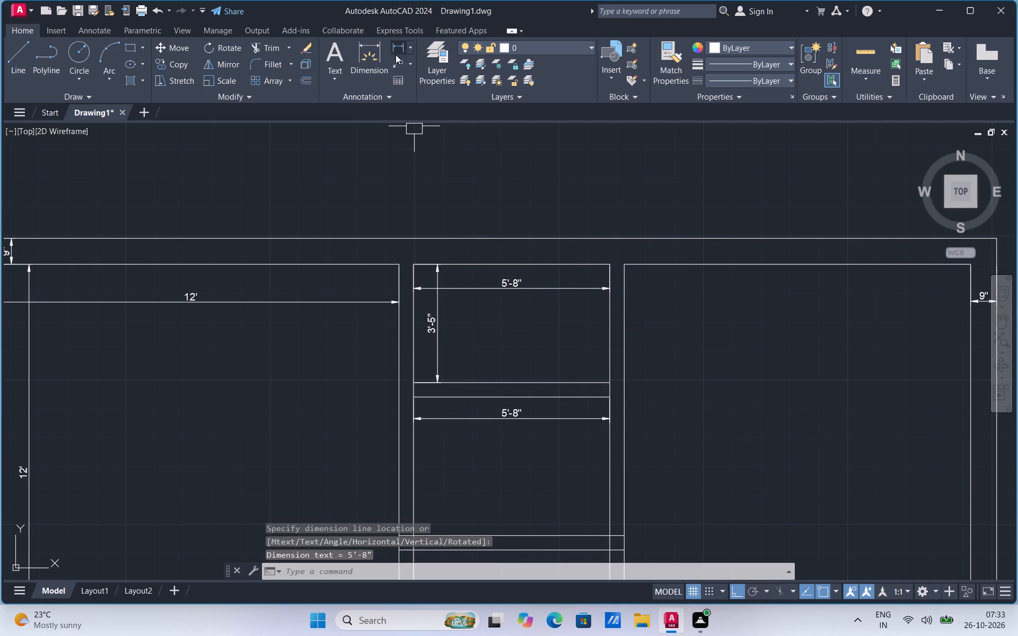
{"action": "left_click", "coordinate": [398, 48]}
{"action": "left_click", "coordinate": [413, 398]}
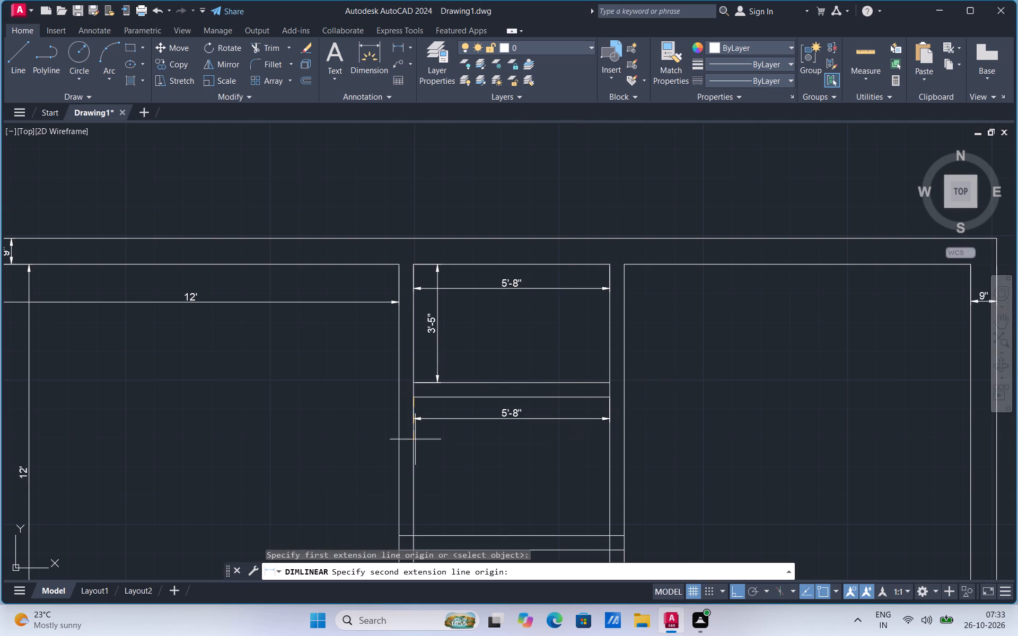
{"action": "left_click", "coordinate": [413, 533]}
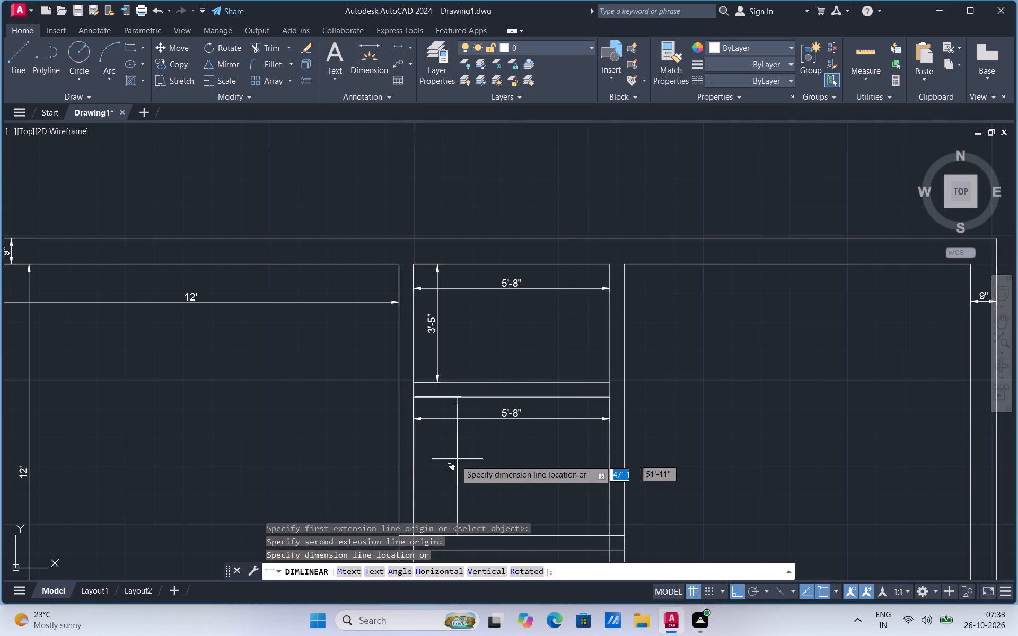
{"action": "left_click", "coordinate": [439, 482]}
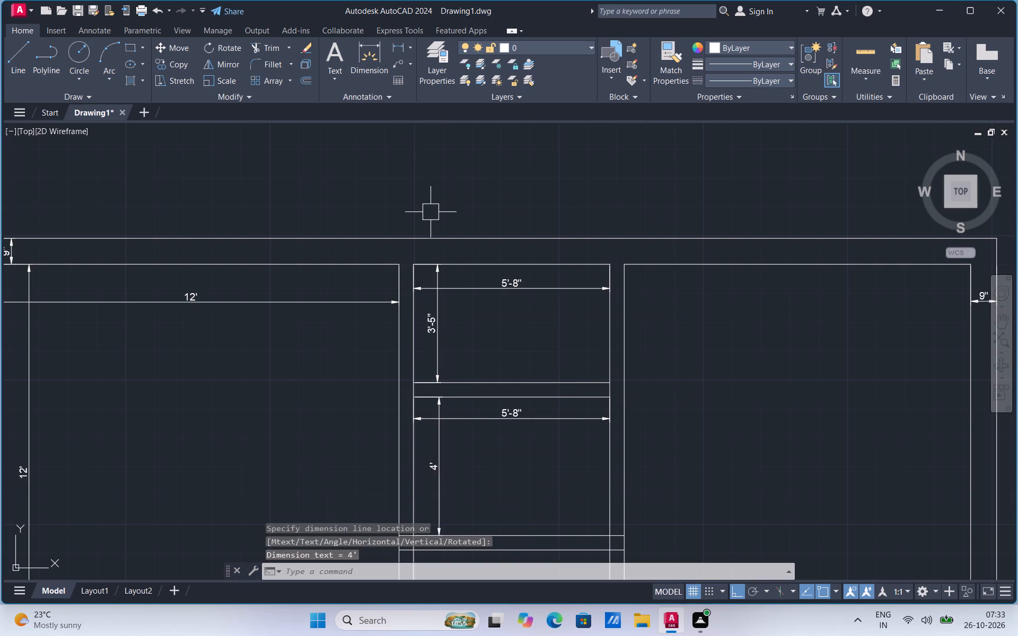
{"action": "scroll", "coordinate": [431, 212], "scroll_direction": "down", "scroll_amount": 1}
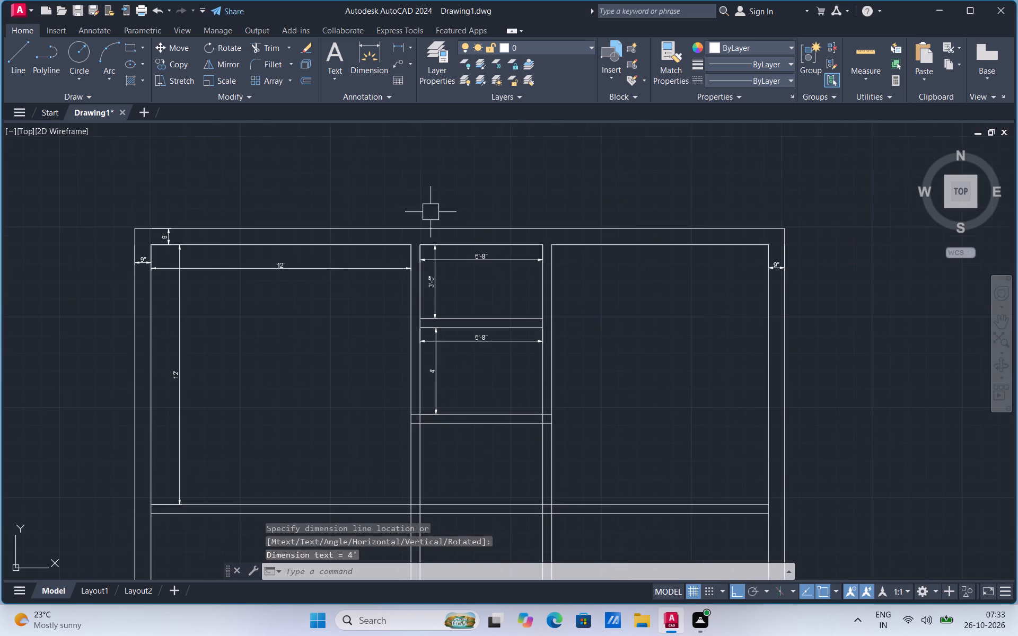
Add a linear dimension for the top-right room's inner width, placed just below its top wall.
{"action": "scroll", "coordinate": [751, 255], "scroll_direction": "up", "scroll_amount": 1}
{"action": "left_click", "coordinate": [394, 46]}
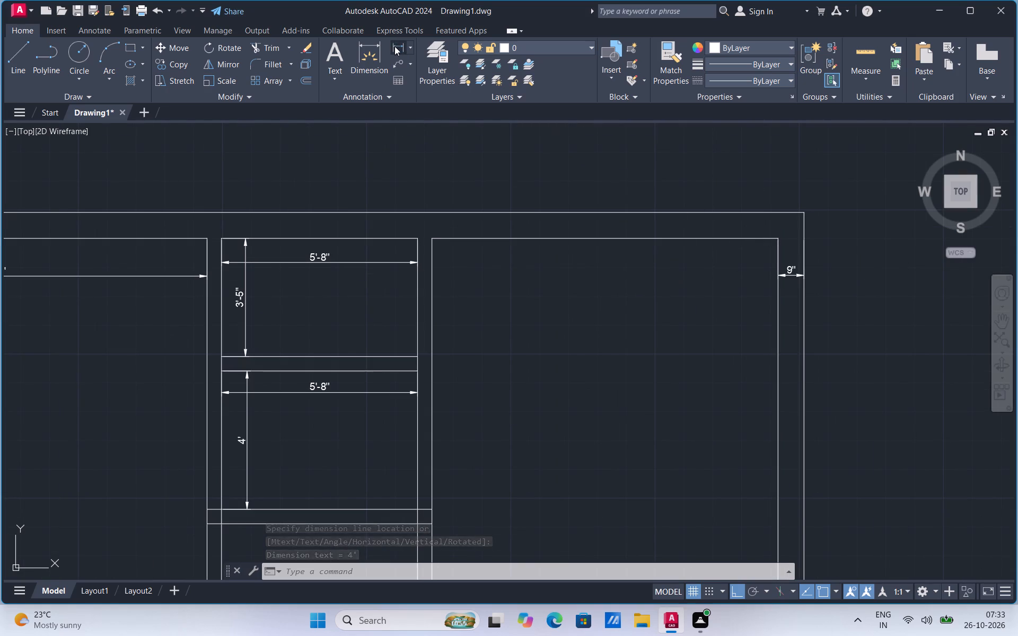
{"action": "left_click", "coordinate": [435, 238]}
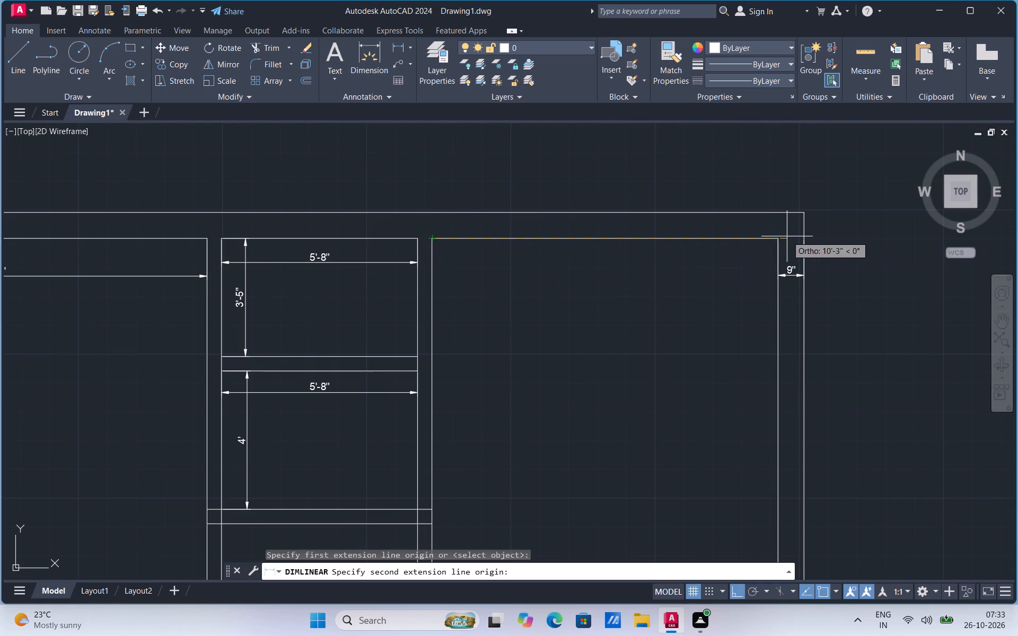
{"action": "left_click", "coordinate": [781, 240]}
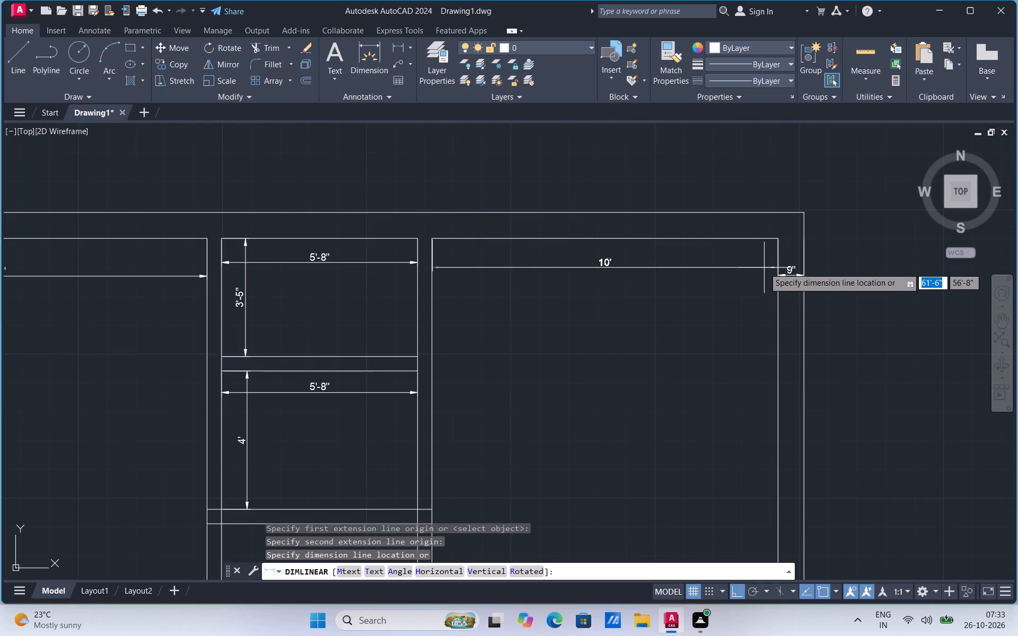
{"action": "left_click", "coordinate": [764, 268]}
Copy the top-right room's inner top wall line 8'3" straight down.
{"action": "left_click", "coordinate": [691, 237]}
{"action": "right_click", "coordinate": [691, 237]}
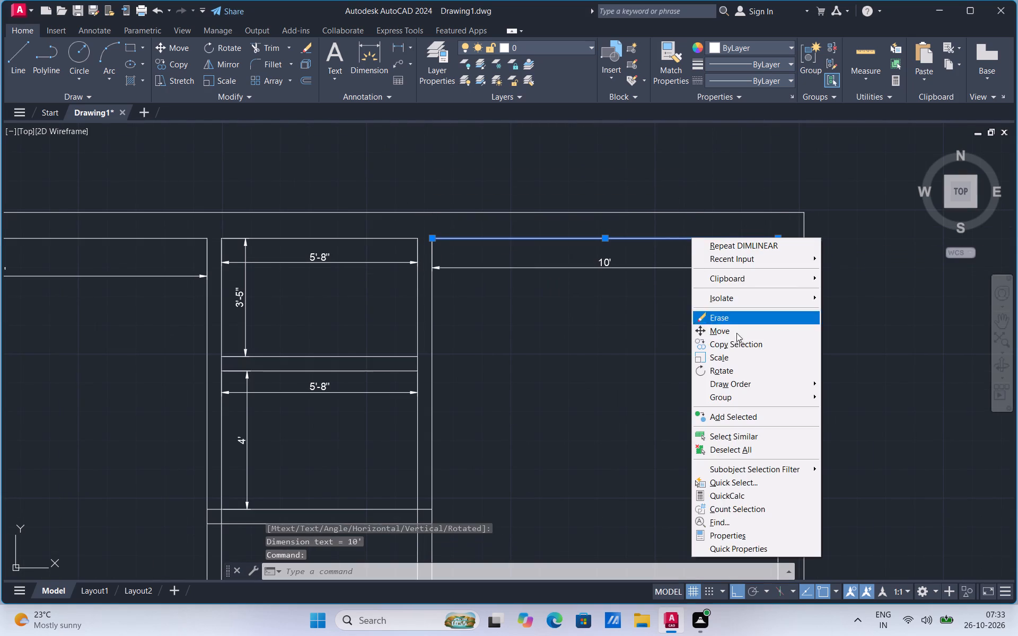
{"action": "left_click", "coordinate": [740, 344]}
{"action": "left_click", "coordinate": [775, 240]}
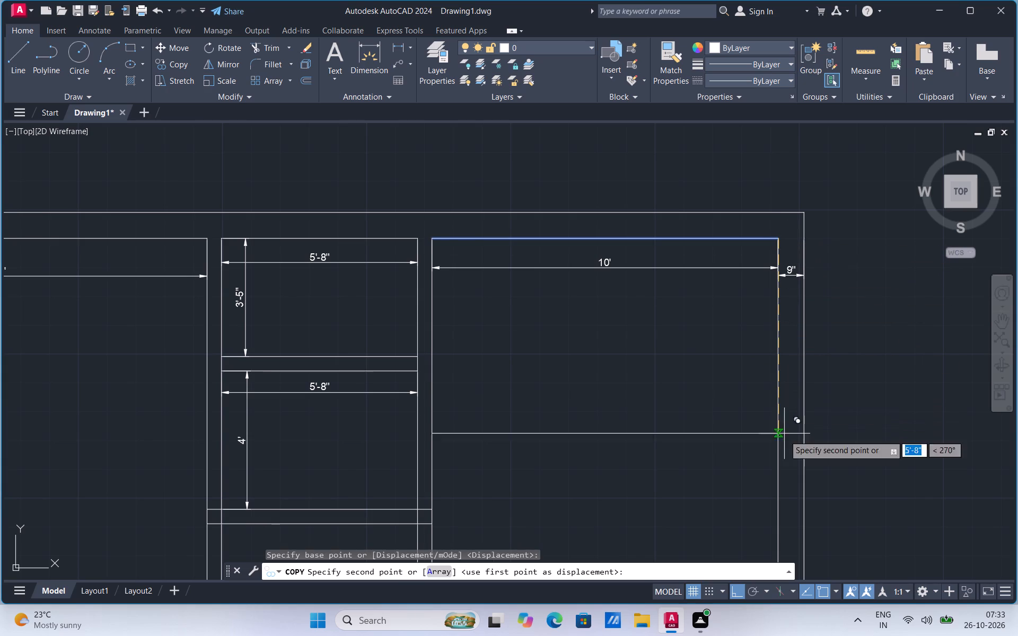
{"action": "type", "text": "8'3\""}
{"action": "key", "text": "Return"}
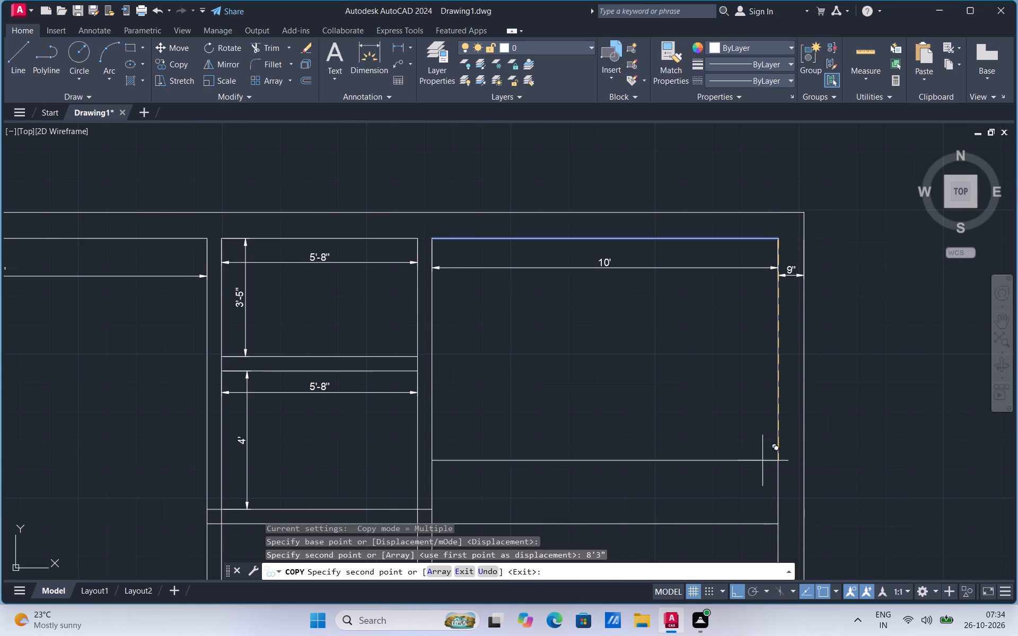
{"action": "scroll", "coordinate": [742, 334], "scroll_direction": "down", "scroll_amount": 1}
{"action": "scroll", "coordinate": [741, 438], "scroll_direction": "up", "scroll_amount": 2}
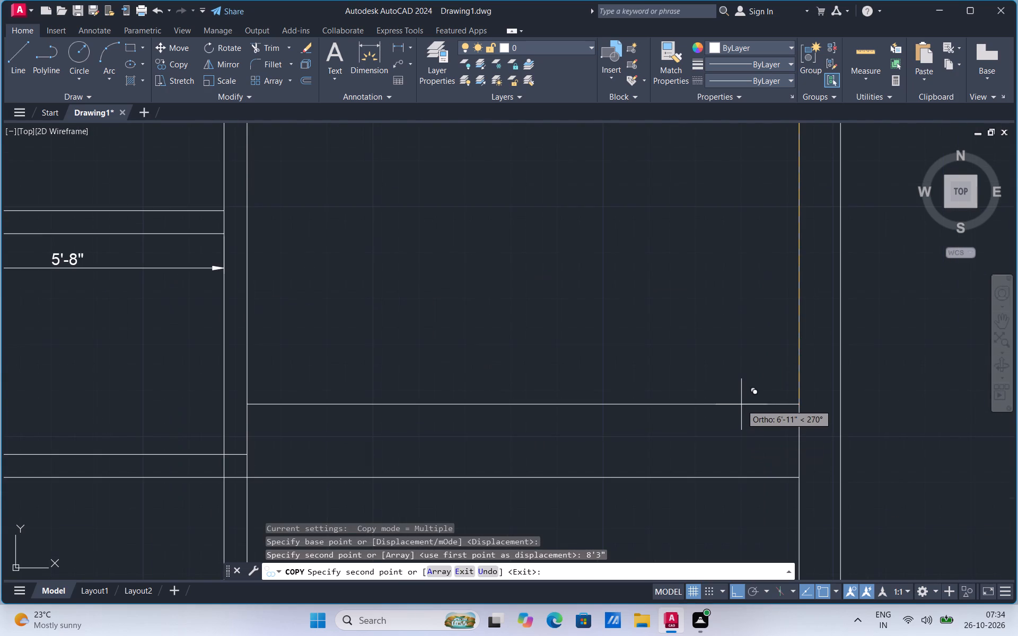
{"action": "key", "text": "Escape"}
{"action": "scroll", "coordinate": [741, 404], "scroll_direction": "down", "scroll_amount": 2}
{"action": "scroll", "coordinate": [721, 433], "scroll_direction": "up", "scroll_amount": 1}
Copy the top-right room's new lower line 5" further down to form a partition.
{"action": "left_click", "coordinate": [722, 432]}
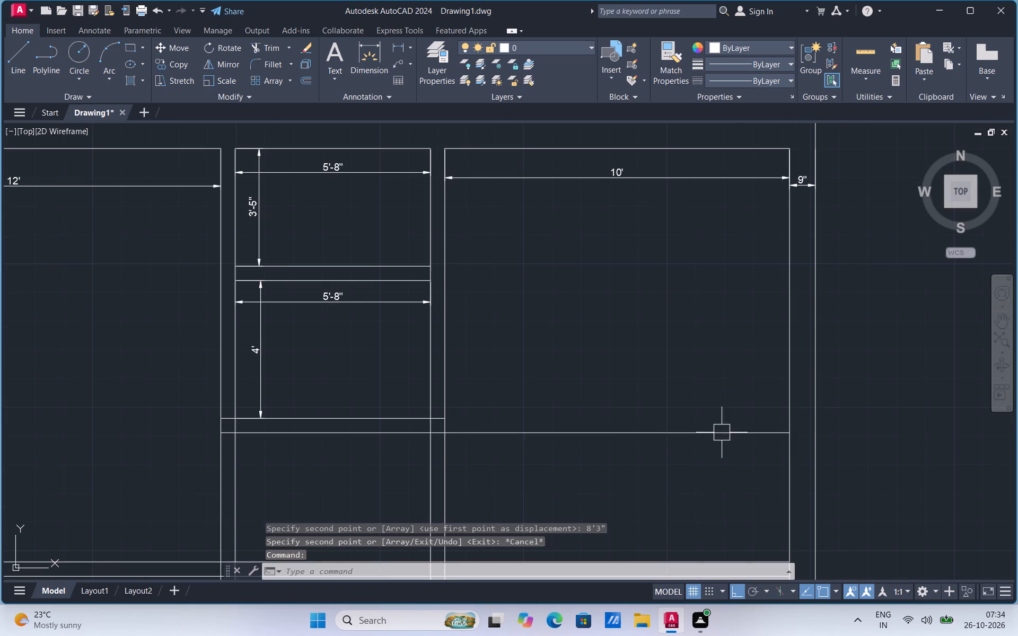
{"action": "right_click", "coordinate": [722, 432]}
{"action": "left_click", "coordinate": [773, 219]}
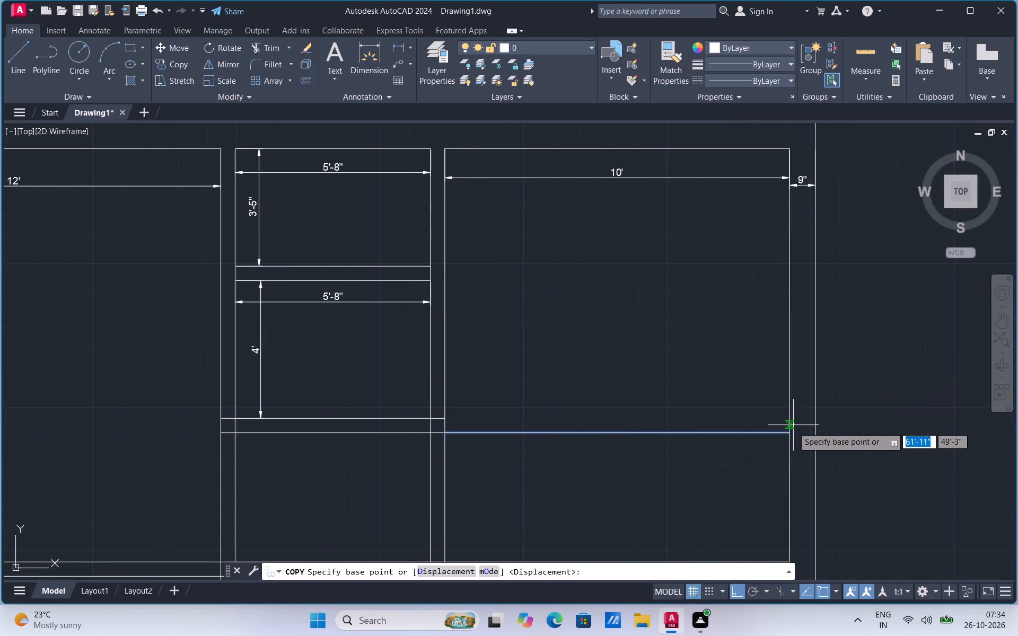
{"action": "left_click", "coordinate": [790, 432]}
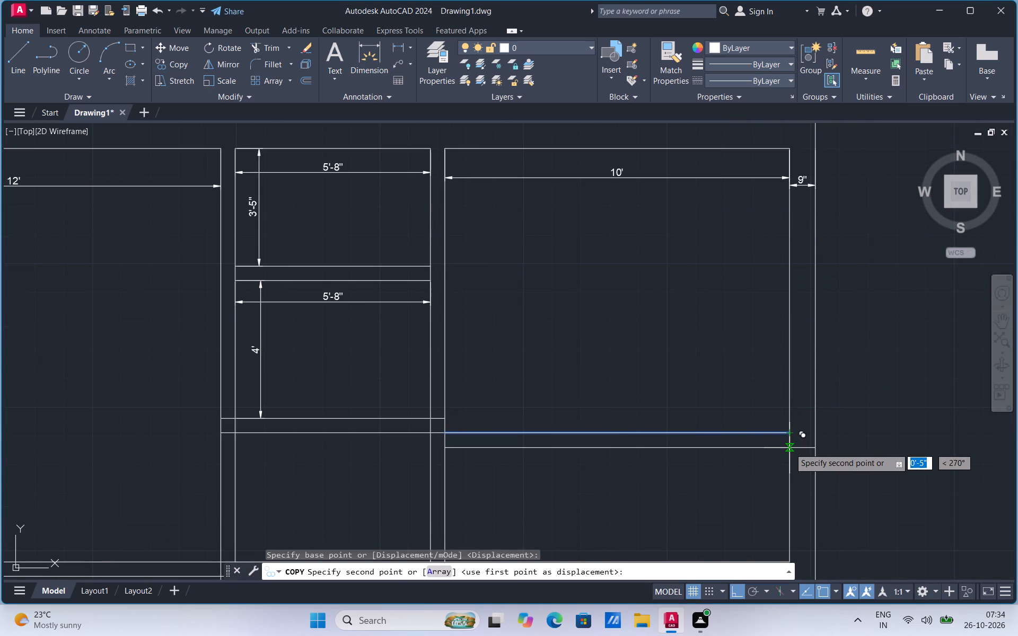
{"action": "key", "text": "5"}
{"action": "key", "text": "Return"}
{"action": "key", "text": "Escape"}
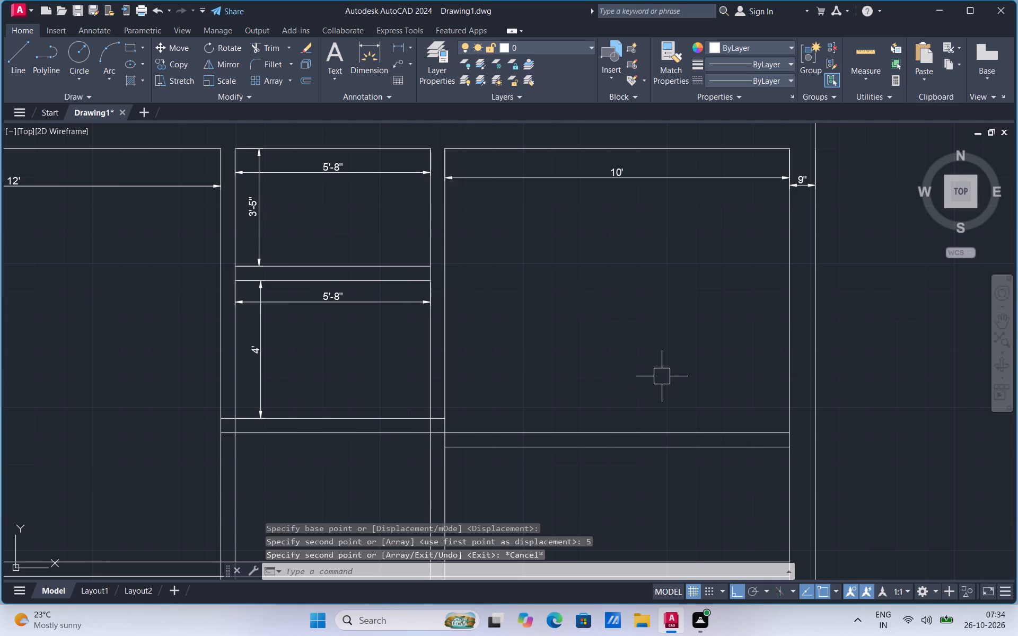
Add a linear dimension for the top-right room's inner height, placed beside its right wall.
{"action": "left_click", "coordinate": [400, 47]}
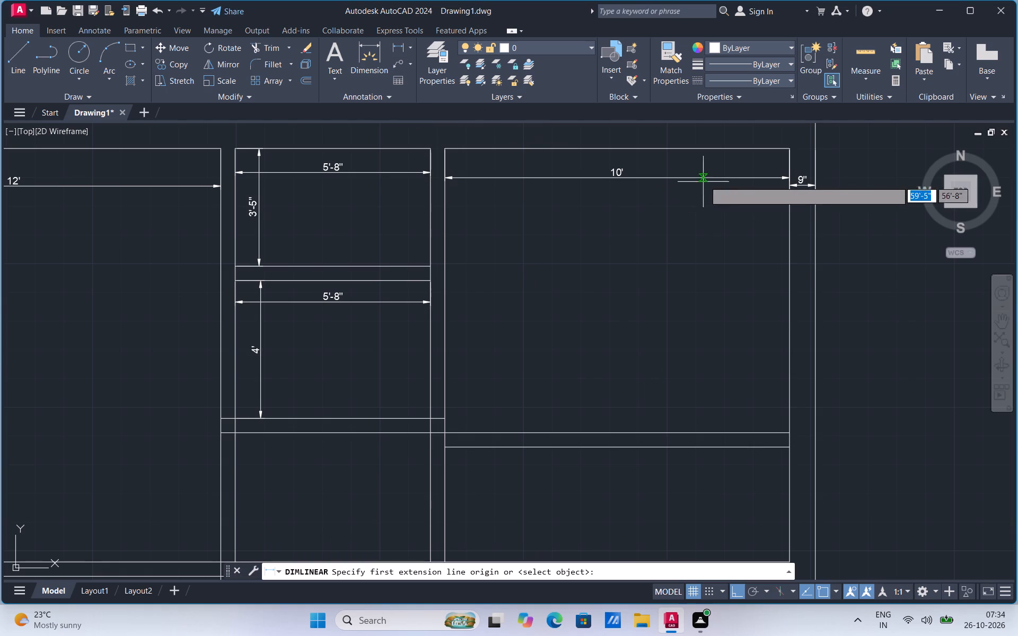
{"action": "left_click", "coordinate": [788, 150]}
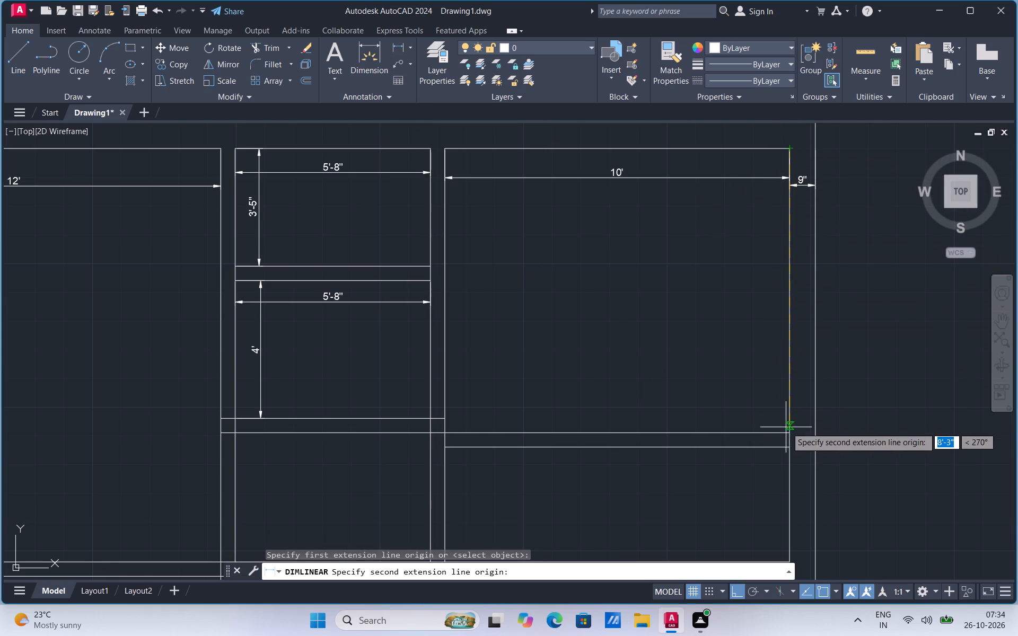
{"action": "left_click", "coordinate": [788, 432]}
{"action": "left_click", "coordinate": [768, 426]}
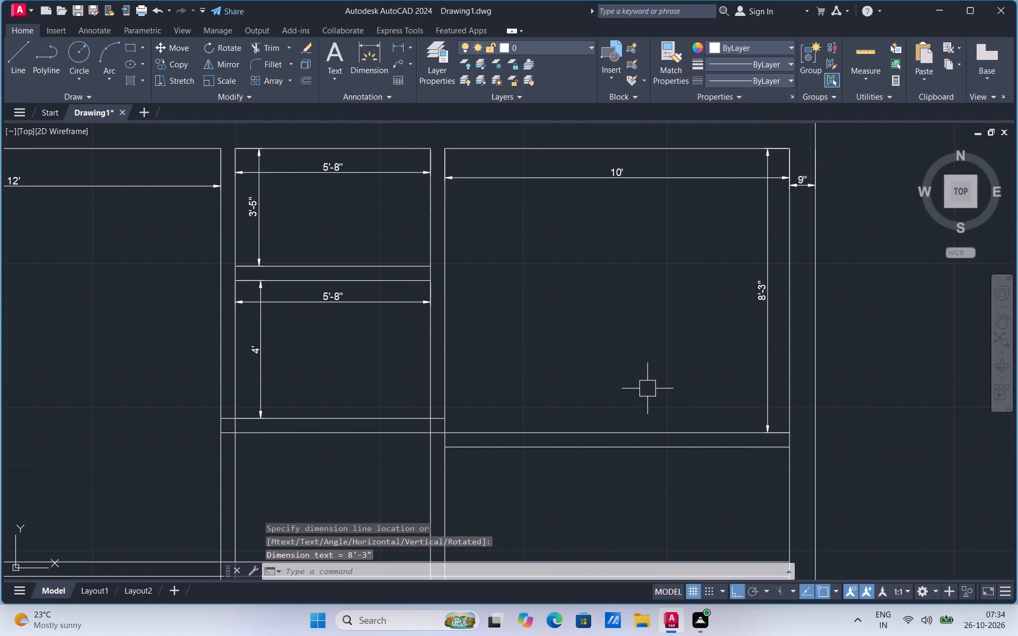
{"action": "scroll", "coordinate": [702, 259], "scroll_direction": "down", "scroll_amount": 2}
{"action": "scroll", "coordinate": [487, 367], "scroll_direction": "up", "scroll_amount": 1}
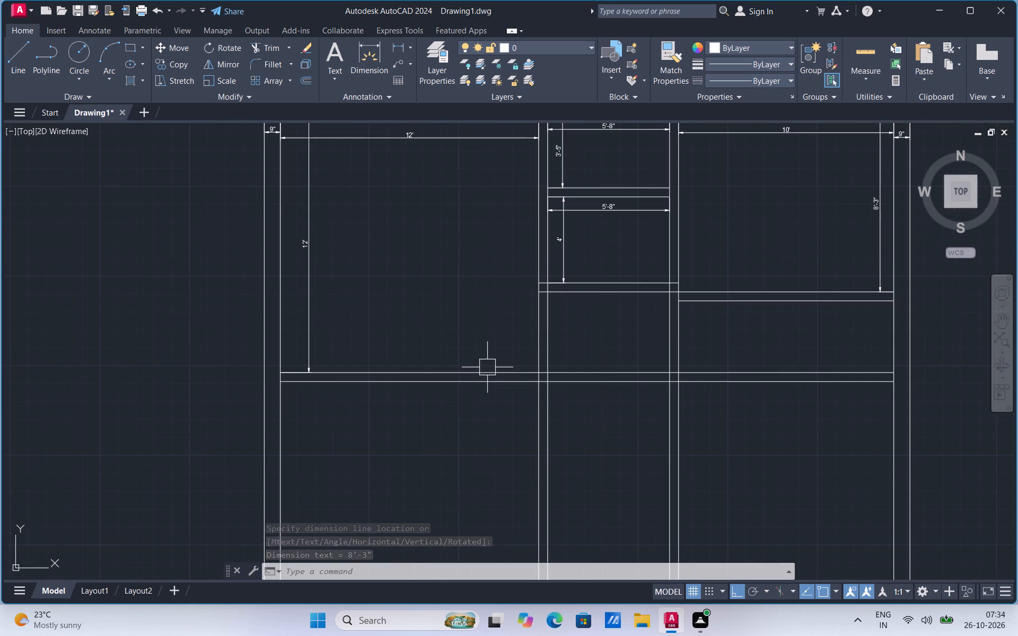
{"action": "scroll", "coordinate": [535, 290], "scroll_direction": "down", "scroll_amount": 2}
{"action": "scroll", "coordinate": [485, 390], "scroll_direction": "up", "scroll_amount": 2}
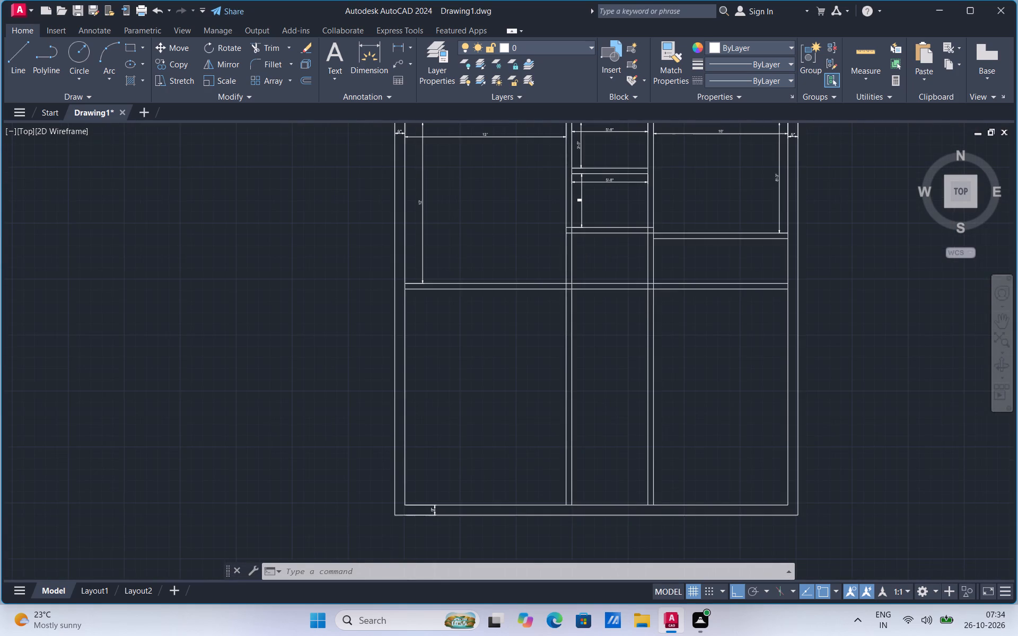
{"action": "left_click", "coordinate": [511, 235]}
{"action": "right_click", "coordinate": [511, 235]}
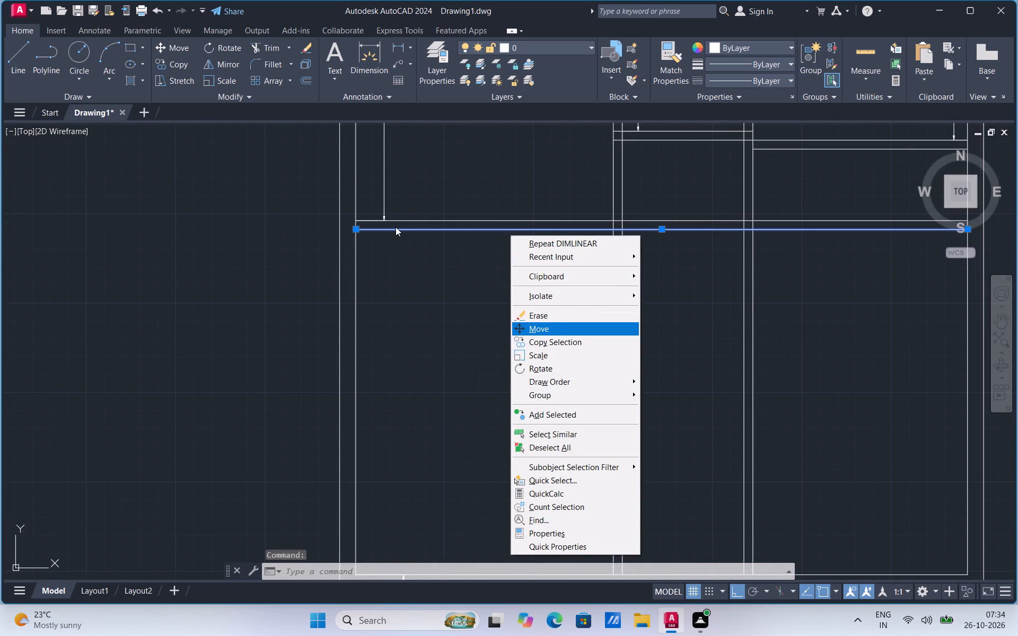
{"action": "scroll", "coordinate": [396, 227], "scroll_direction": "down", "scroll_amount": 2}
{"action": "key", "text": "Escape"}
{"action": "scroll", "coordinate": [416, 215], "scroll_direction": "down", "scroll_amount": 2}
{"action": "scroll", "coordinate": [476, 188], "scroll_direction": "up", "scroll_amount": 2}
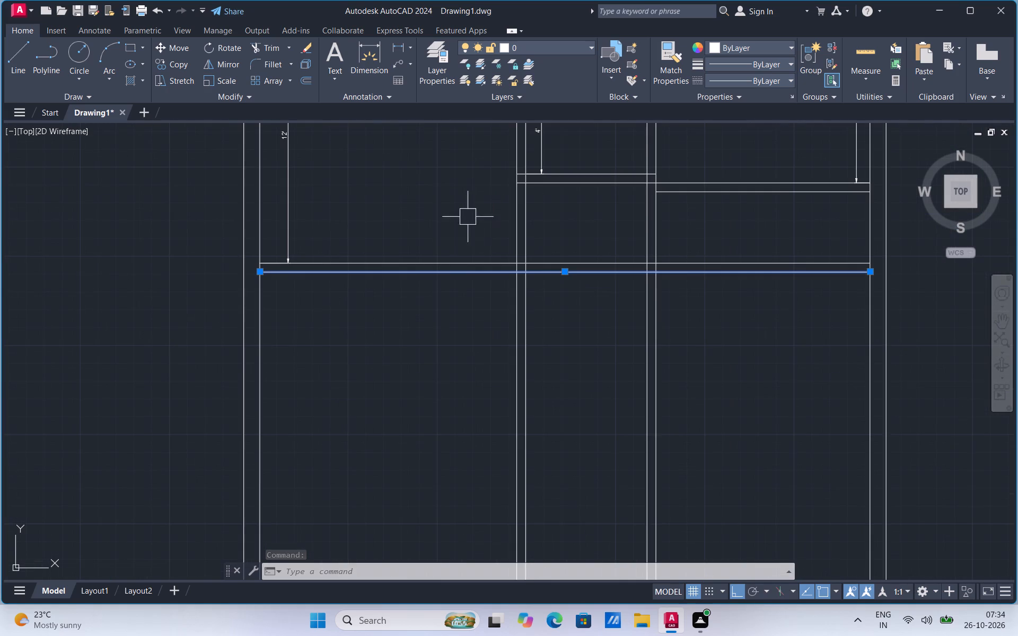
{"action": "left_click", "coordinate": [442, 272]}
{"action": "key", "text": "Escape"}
Copy the inner line of the bottom outer wall 10' straight up across the plan.
{"action": "scroll", "coordinate": [477, 210], "scroll_direction": "down", "scroll_amount": 2}
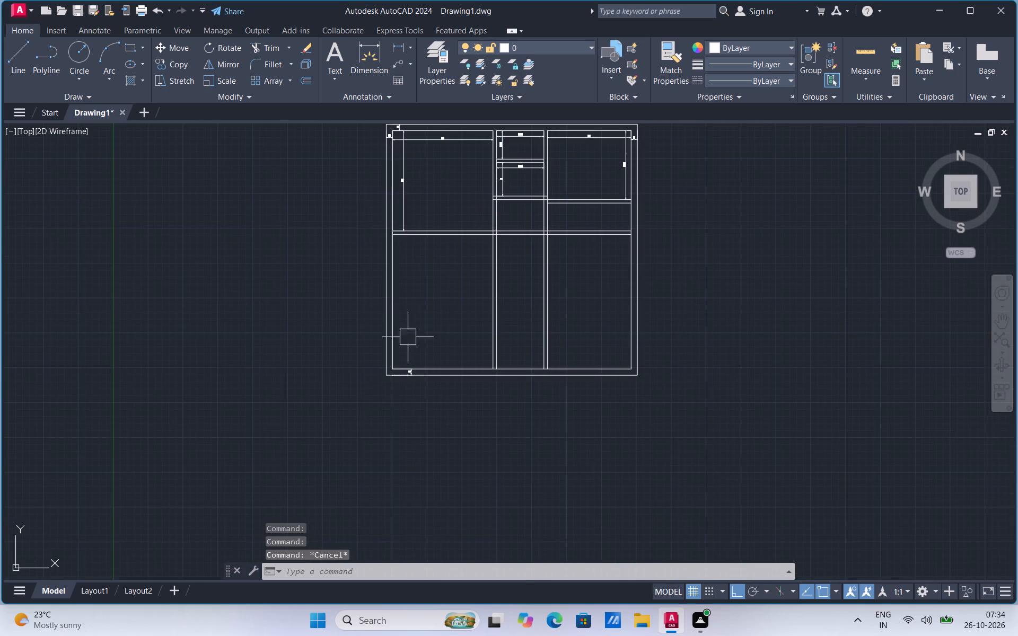
{"action": "scroll", "coordinate": [426, 358], "scroll_direction": "up", "scroll_amount": 2}
{"action": "left_click", "coordinate": [417, 392]}
{"action": "right_click", "coordinate": [417, 392]}
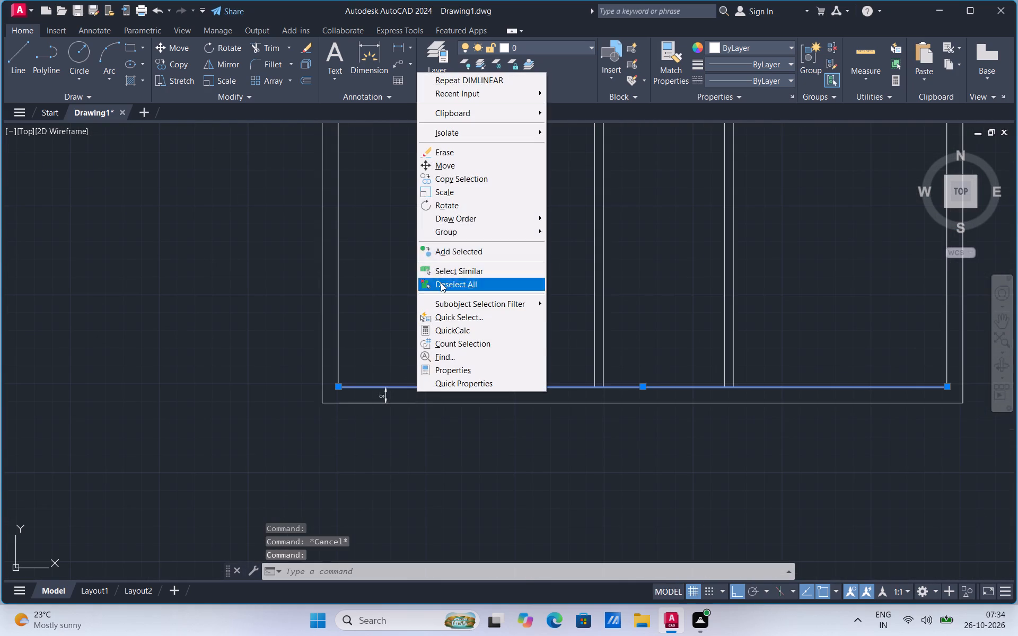
{"action": "left_click", "coordinate": [466, 181]}
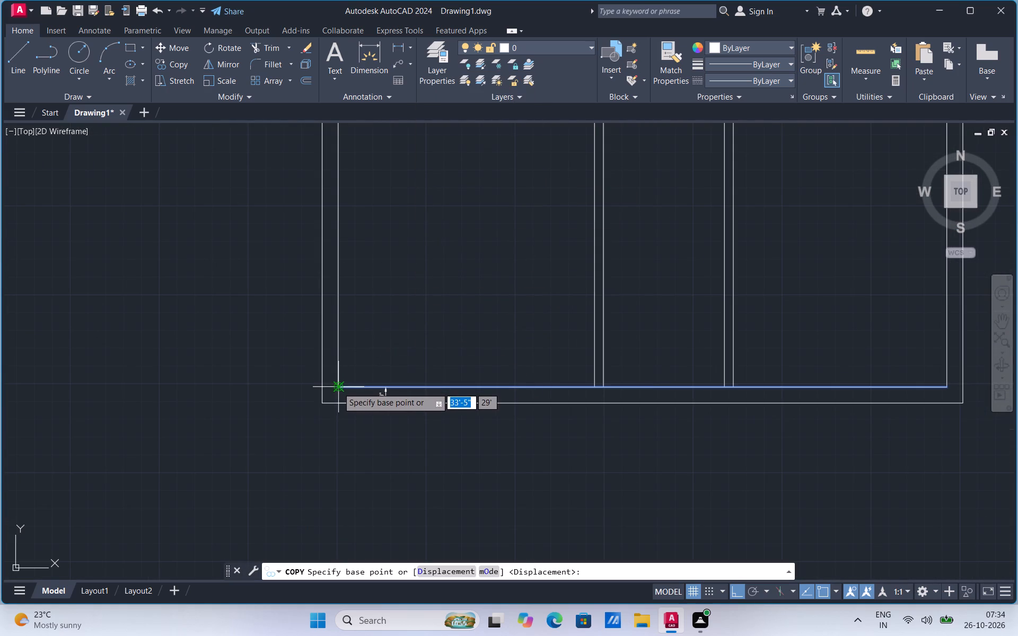
{"action": "left_click", "coordinate": [338, 387]}
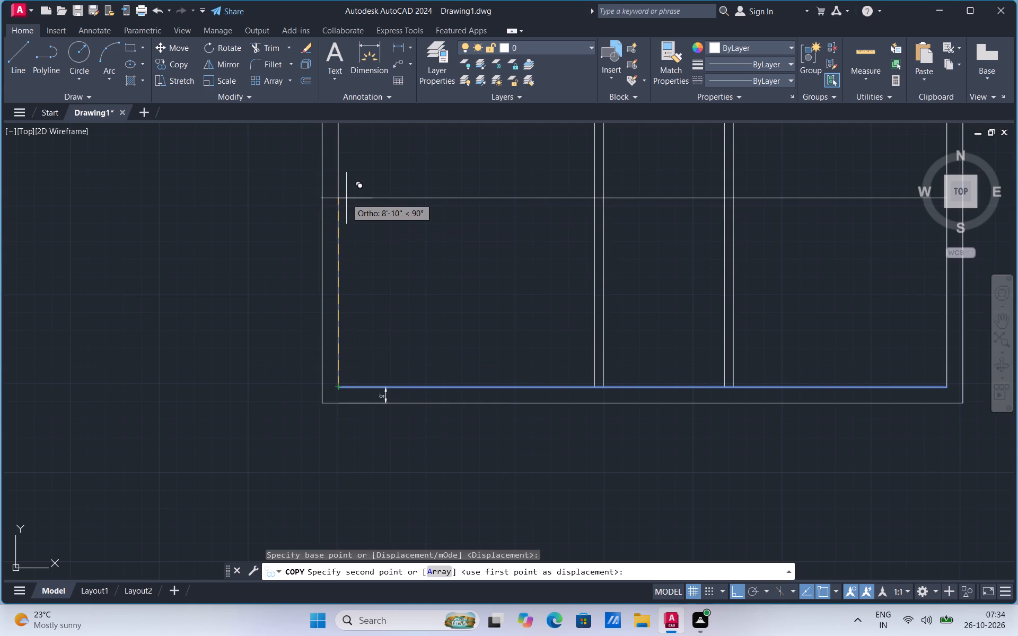
{"action": "type", "text": "10'"}
{"action": "key", "text": "Return"}
{"action": "scroll", "coordinate": [384, 299], "scroll_direction": "down", "scroll_amount": 1}
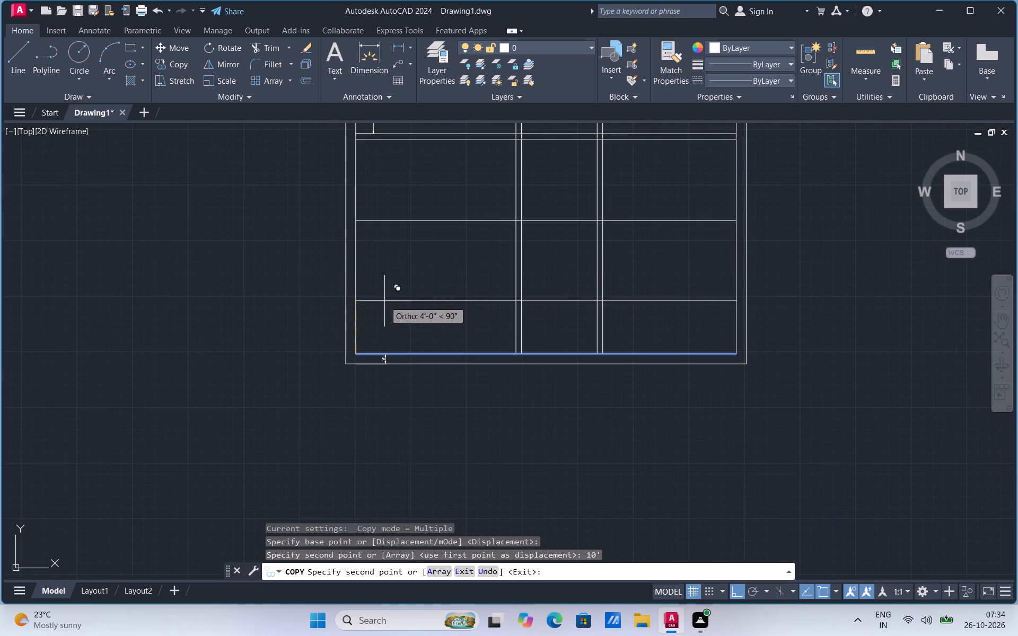
{"action": "scroll", "coordinate": [399, 171], "scroll_direction": "up", "scroll_amount": 2}
{"action": "key", "text": "Escape"}
Copy the new horizontal line 5" further up to form a partition across the lower half.
{"action": "left_click", "coordinate": [365, 295]}
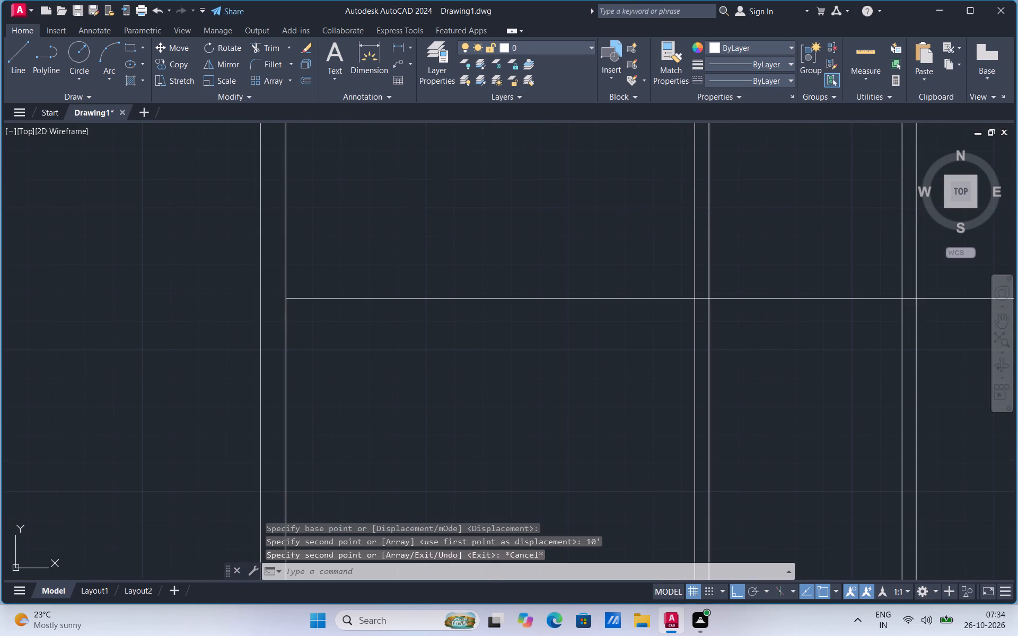
{"action": "right_click", "coordinate": [365, 295]}
{"action": "left_click_drag", "start_coordinate": [388, 393], "coordinate": [381, 390]}
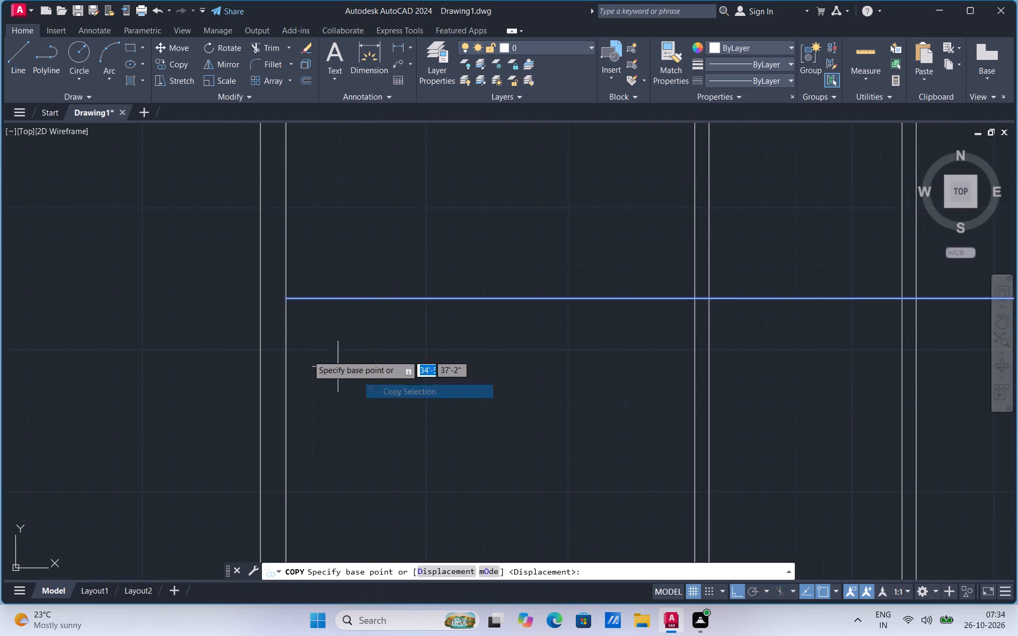
{"action": "left_click", "coordinate": [285, 299]}
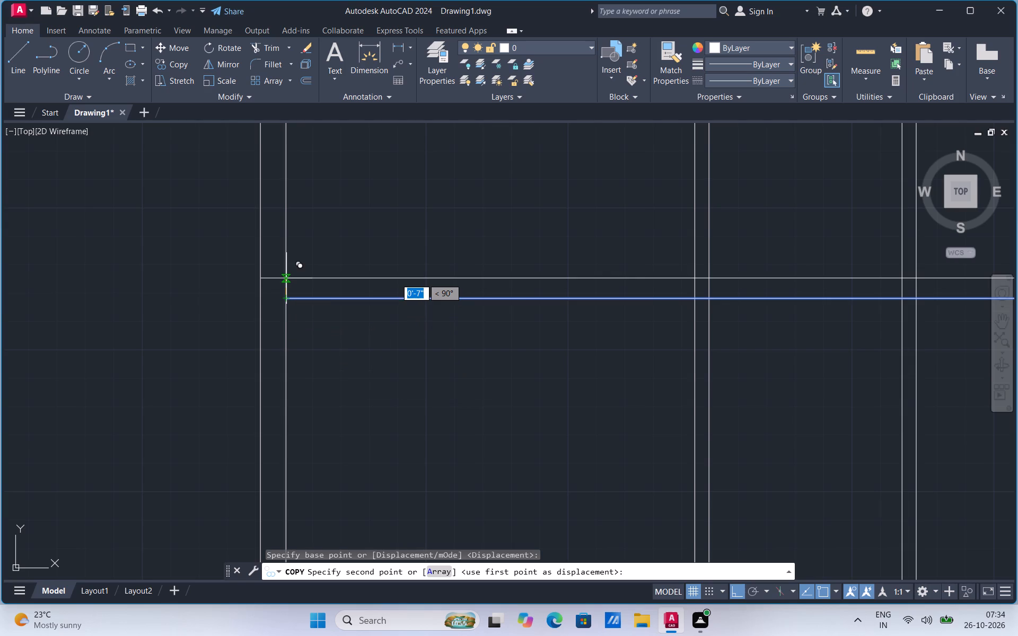
{"action": "key", "text": "5"}
{"action": "key", "text": "Return"}
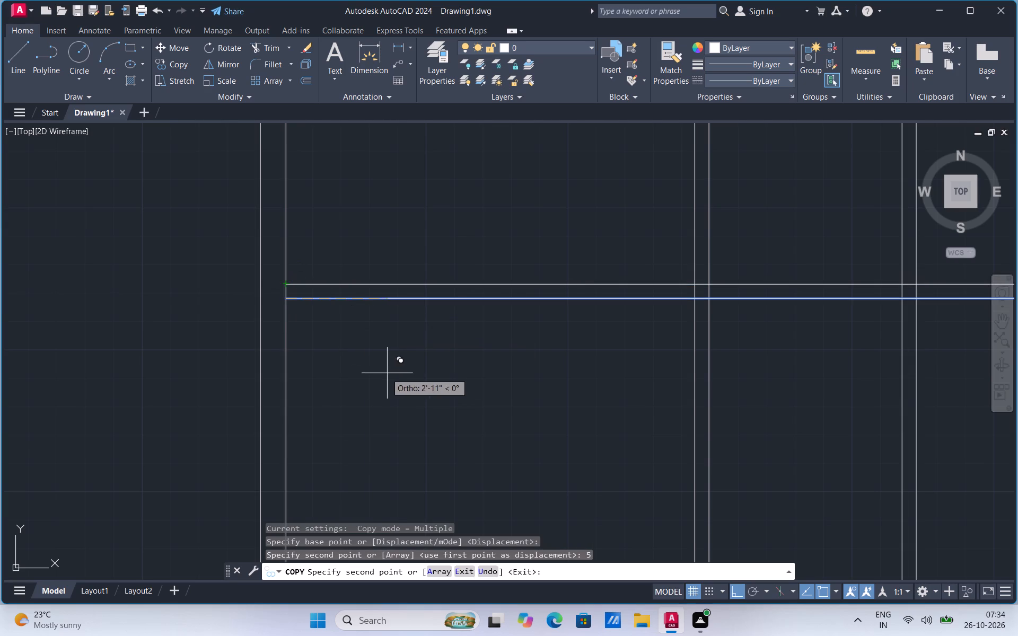
{"action": "key", "text": "Escape"}
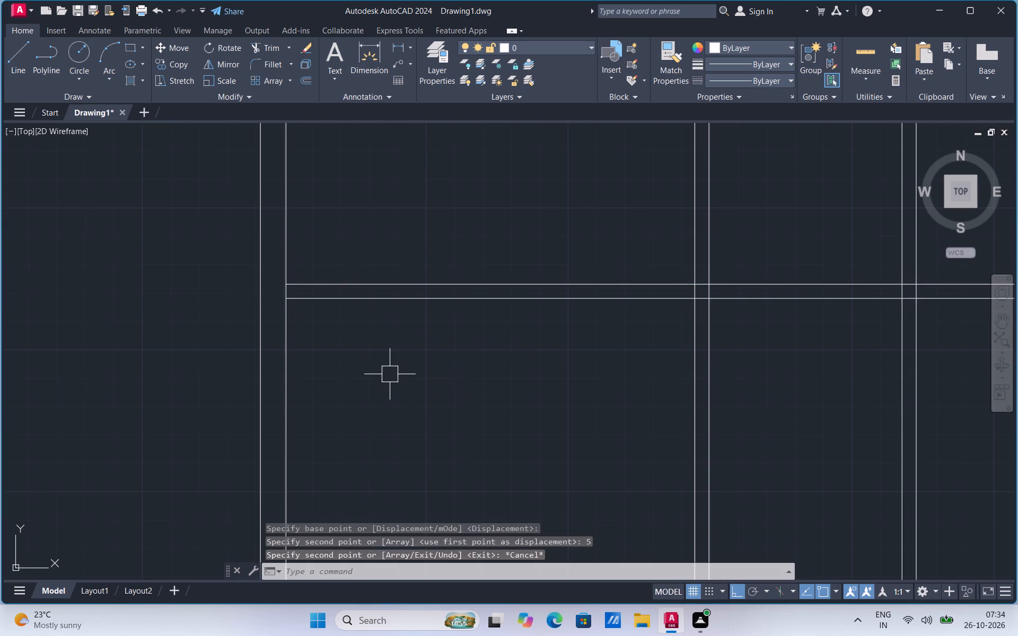
Trim the overlapping segments where the new horizontal partition crosses the middle bay's right partition and meets the right outer wall.
{"action": "scroll", "coordinate": [477, 329], "scroll_direction": "down", "scroll_amount": 1}
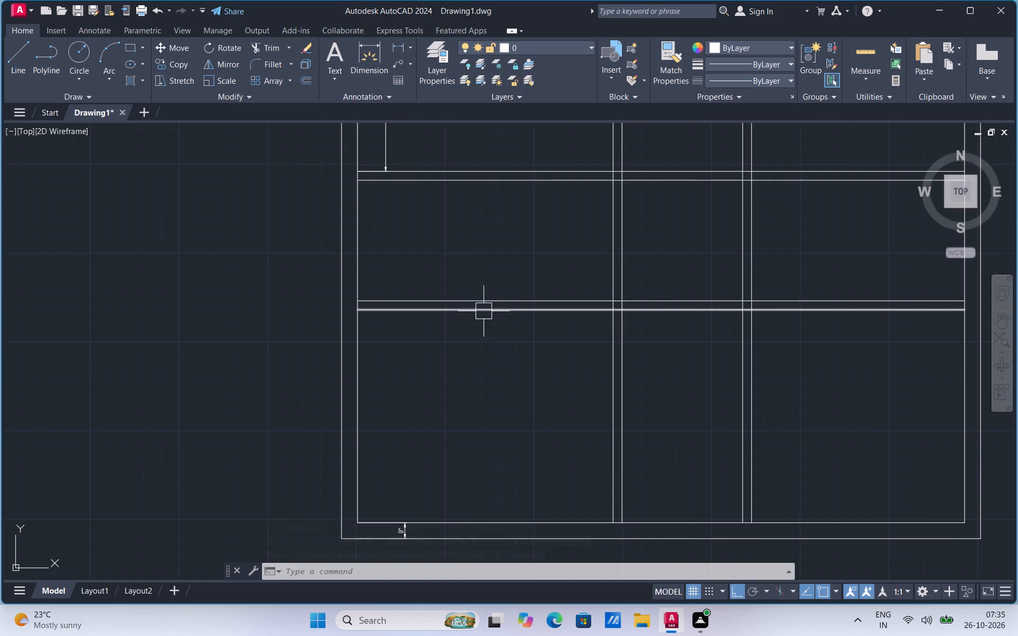
{"action": "scroll", "coordinate": [453, 315], "scroll_direction": "down", "scroll_amount": 2}
{"action": "scroll", "coordinate": [587, 321], "scroll_direction": "up", "scroll_amount": 2}
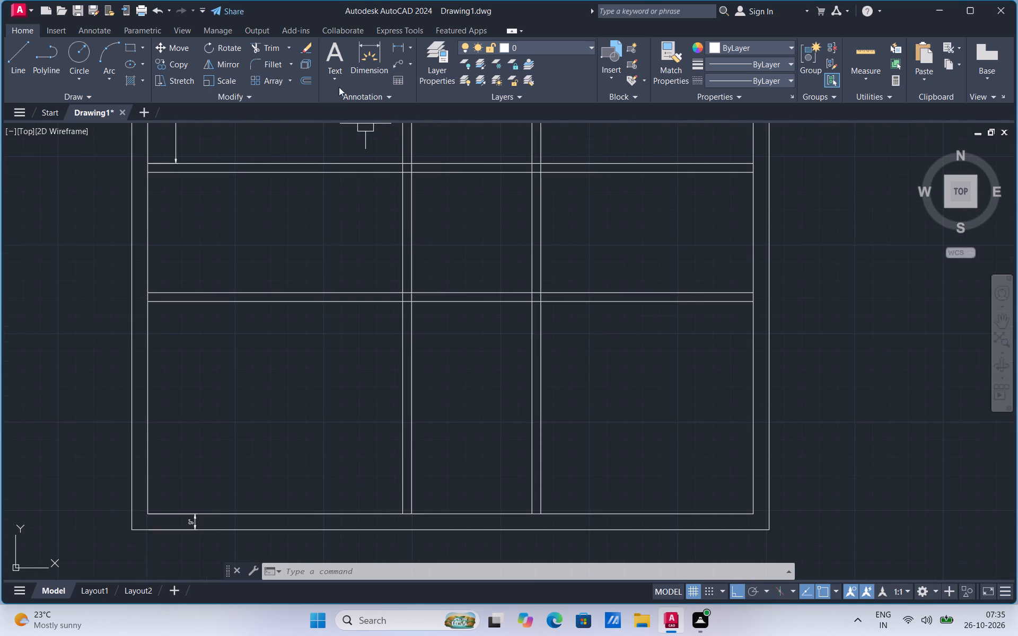
{"action": "left_click", "coordinate": [273, 48]}
{"action": "scroll", "coordinate": [528, 292], "scroll_direction": "up", "scroll_amount": 5}
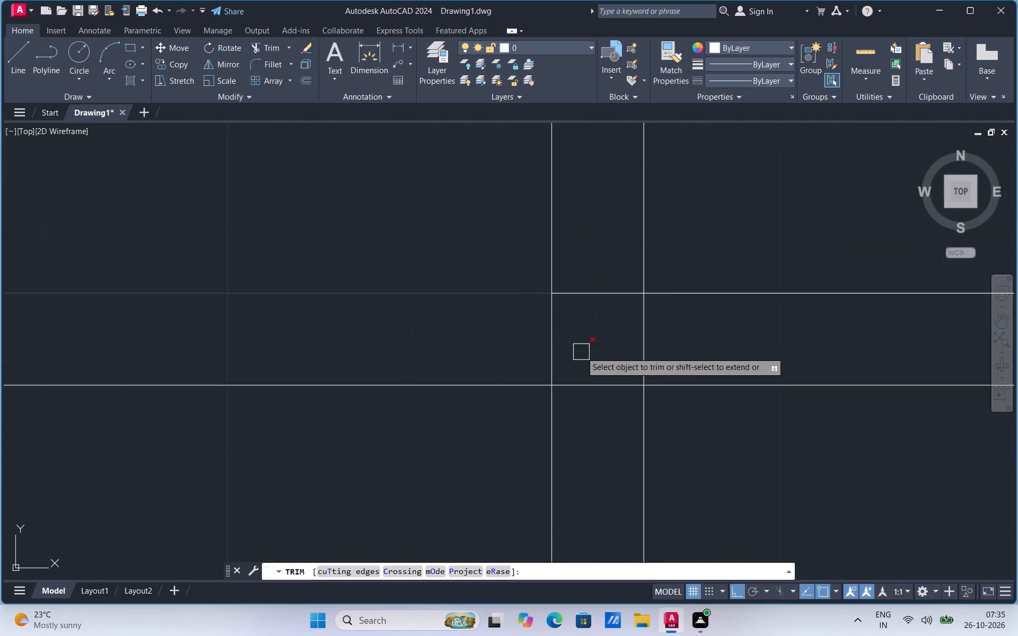
{"action": "left_click_drag", "start_coordinate": [581, 386], "coordinate": [577, 382]}
{"action": "left_click", "coordinate": [552, 345]}
{"action": "scroll", "coordinate": [596, 279], "scroll_direction": "down", "scroll_amount": 5}
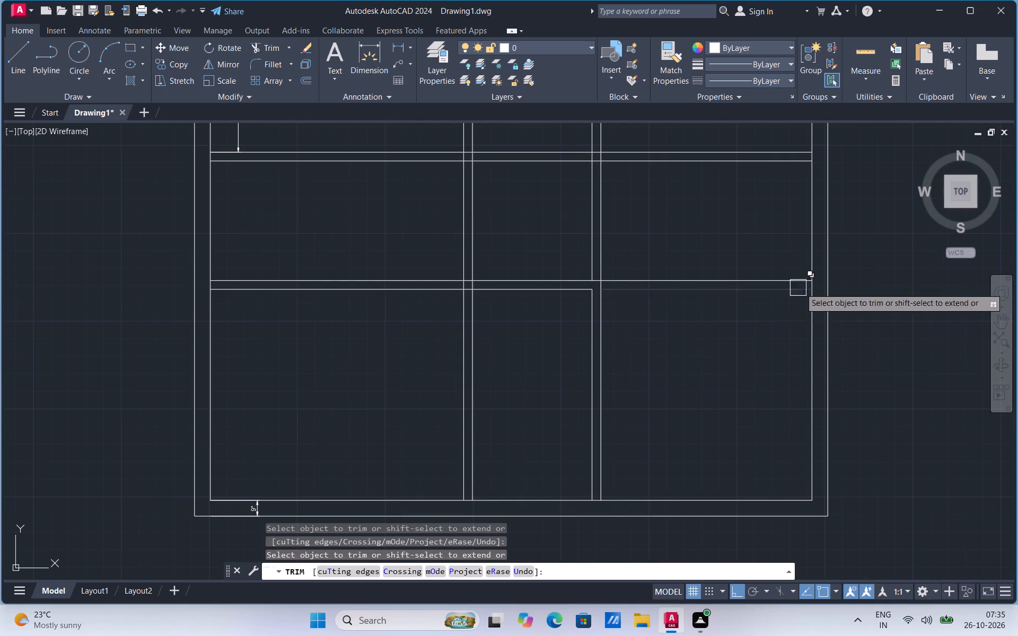
{"action": "scroll", "coordinate": [805, 288], "scroll_direction": "up", "scroll_amount": 4}
{"action": "left_click", "coordinate": [853, 277]}
{"action": "left_click", "coordinate": [814, 267]}
{"action": "scroll", "coordinate": [814, 267], "scroll_direction": "down", "scroll_amount": 4}
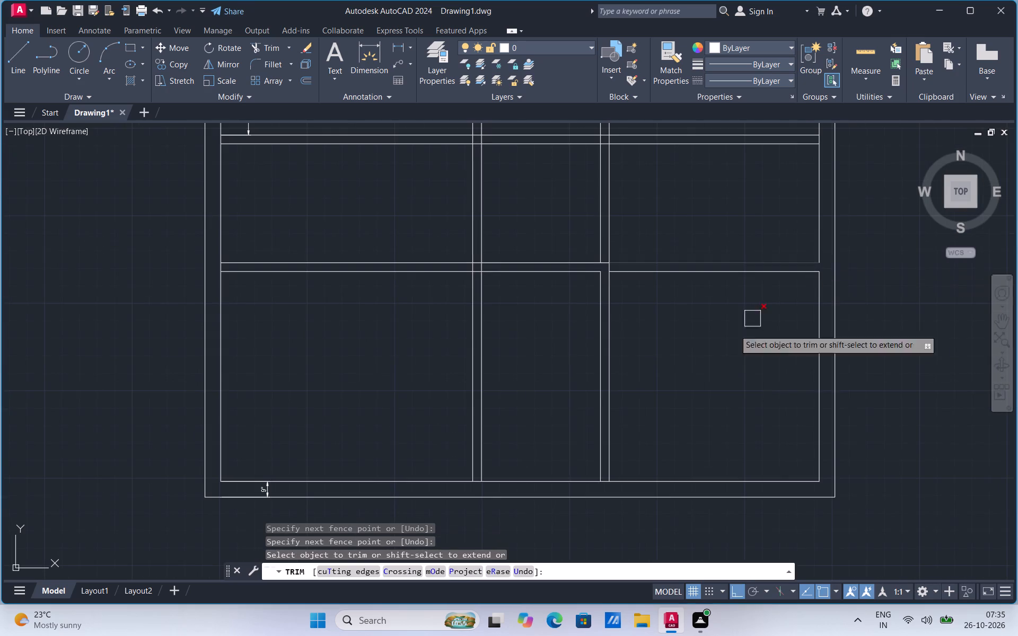
Trim away both lines of the middle bay's right partition below the new horizontal partition.
{"action": "left_click_drag", "start_coordinate": [619, 380], "coordinate": [547, 393]}
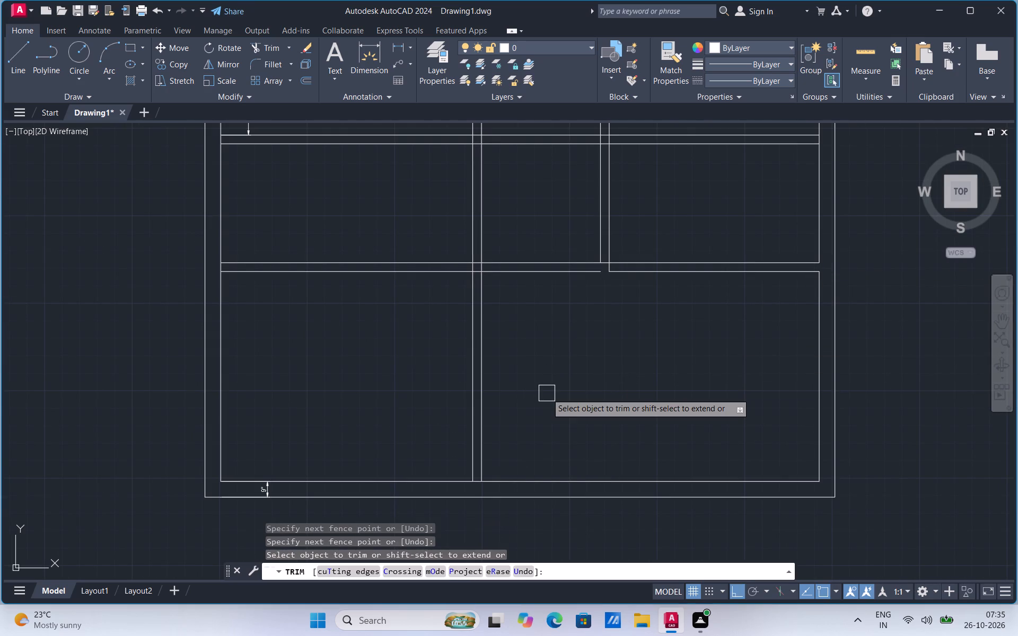
Erase the detached segment of the horizontal partition's lower line beside the right outer wall.
{"action": "key", "text": "Escape"}
{"action": "left_click", "coordinate": [628, 275]}
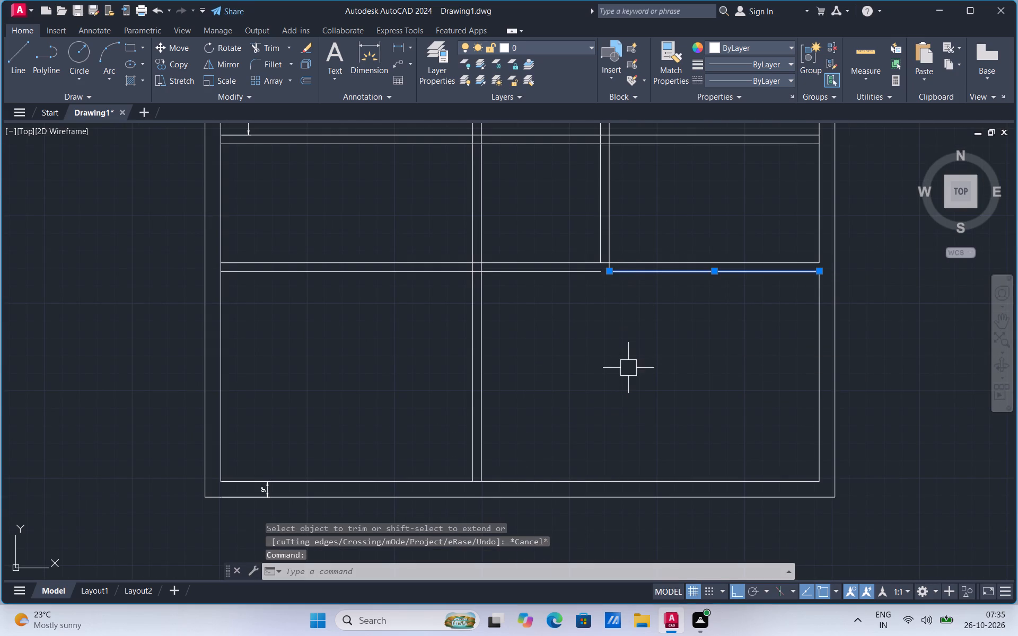
{"action": "key", "text": "Delete"}
Extend the horizontal partition's lower line across the gap to the right outer wall's inner line.
{"action": "type", "text": "ex"}
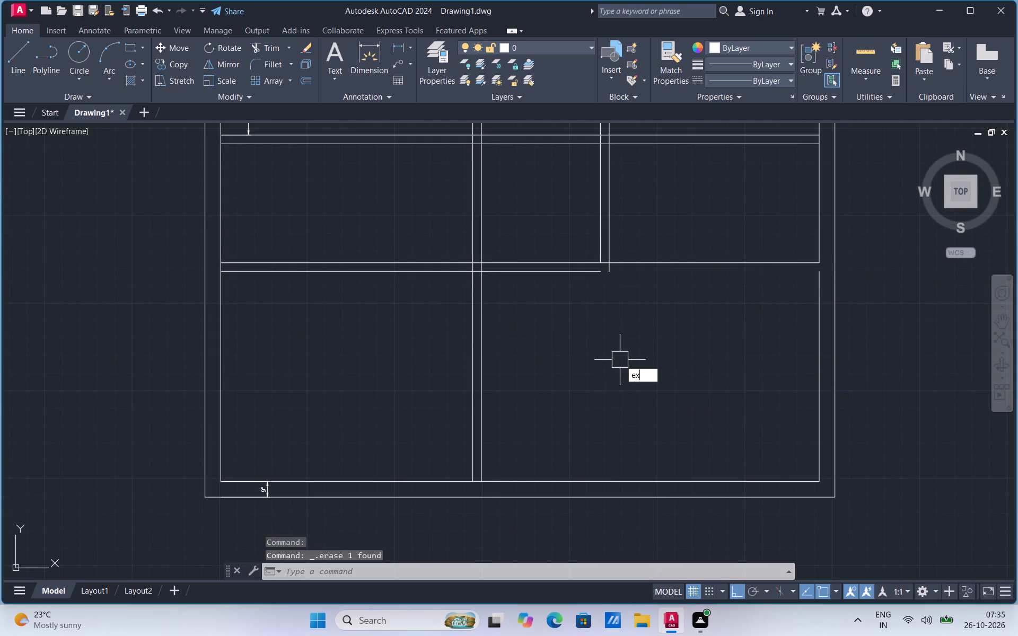
{"action": "left_click", "coordinate": [659, 386]}
{"action": "left_click", "coordinate": [582, 277]}
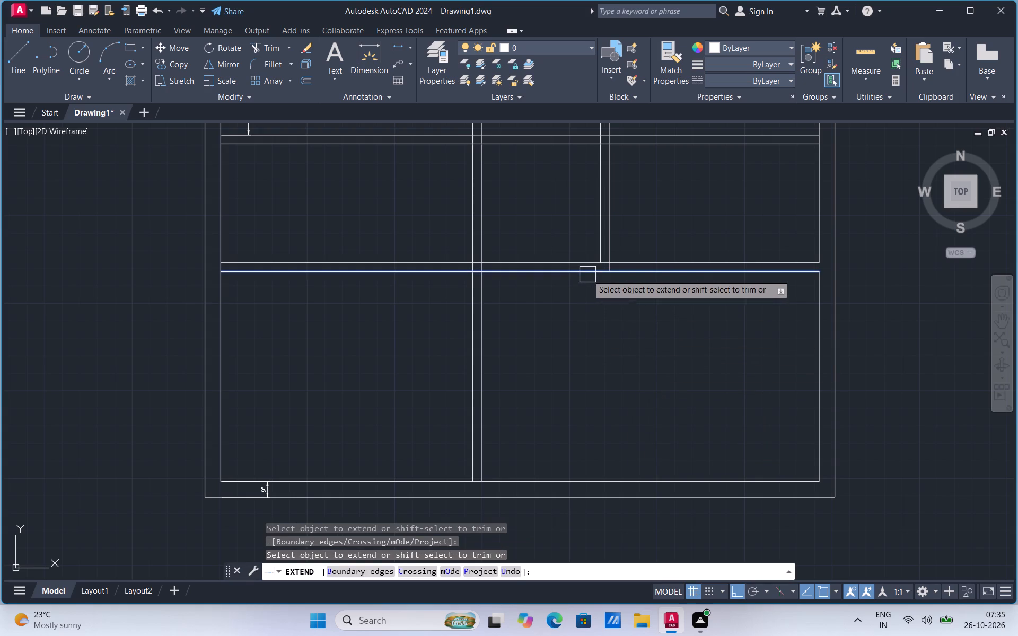
{"action": "left_click", "coordinate": [589, 275]}
{"action": "key", "text": "Escape"}
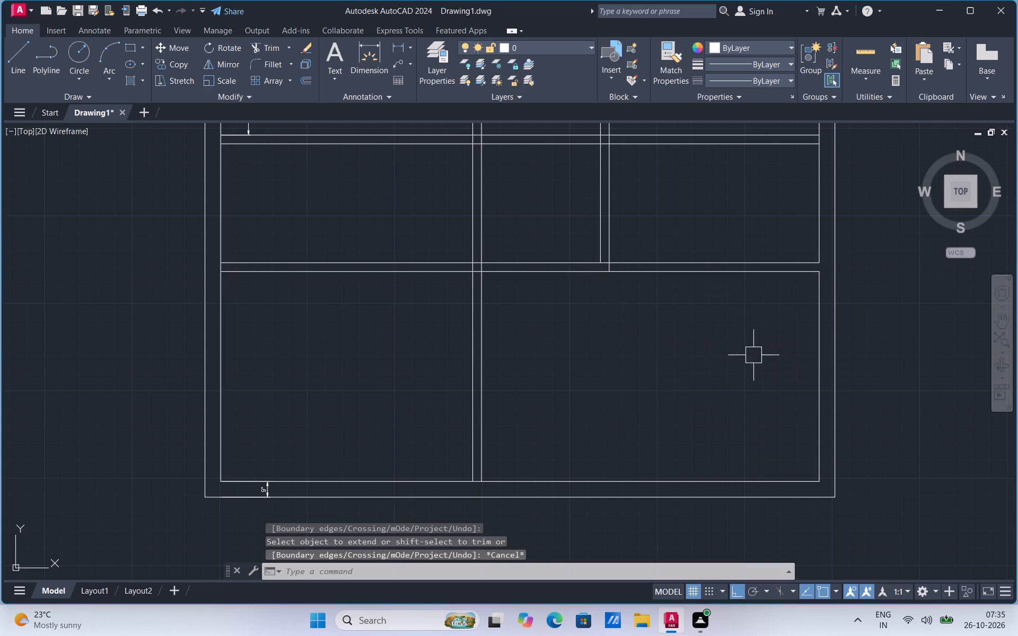
Copy the right outer wall's inner line below the horizontal partition 9' to the left.
{"action": "left_click", "coordinate": [821, 335]}
{"action": "right_click", "coordinate": [821, 335]}
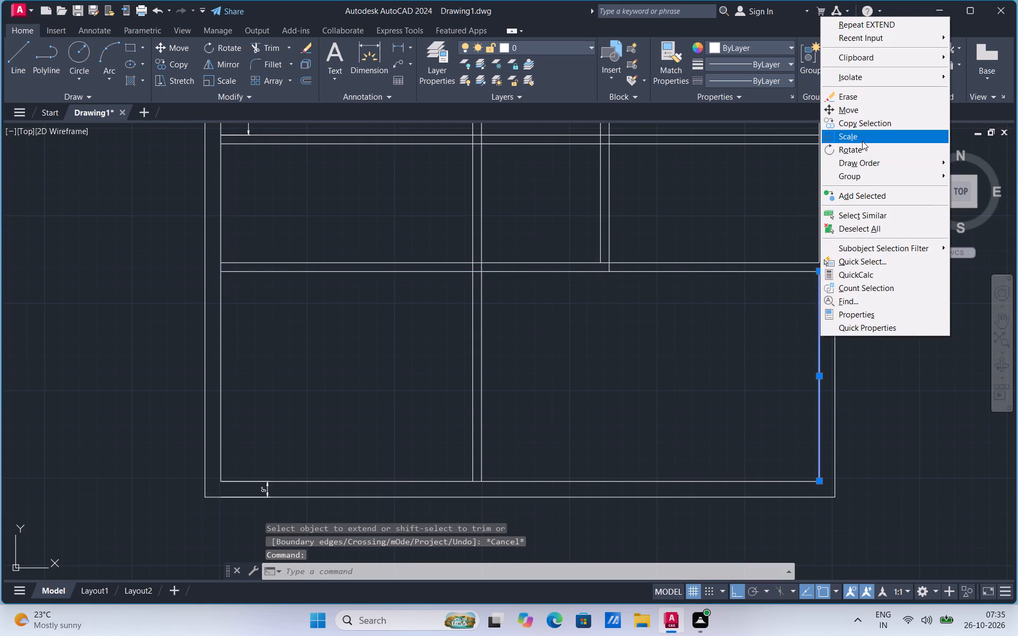
{"action": "left_click", "coordinate": [867, 128]}
{"action": "left_click", "coordinate": [820, 272]}
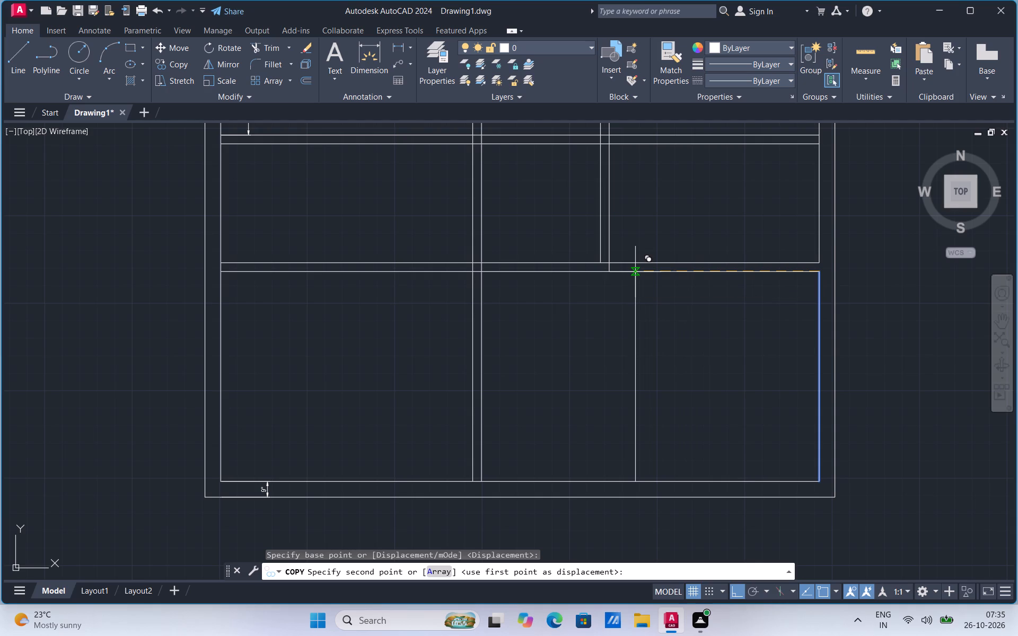
{"action": "type", "text": "9'"}
{"action": "key", "text": "Return"}
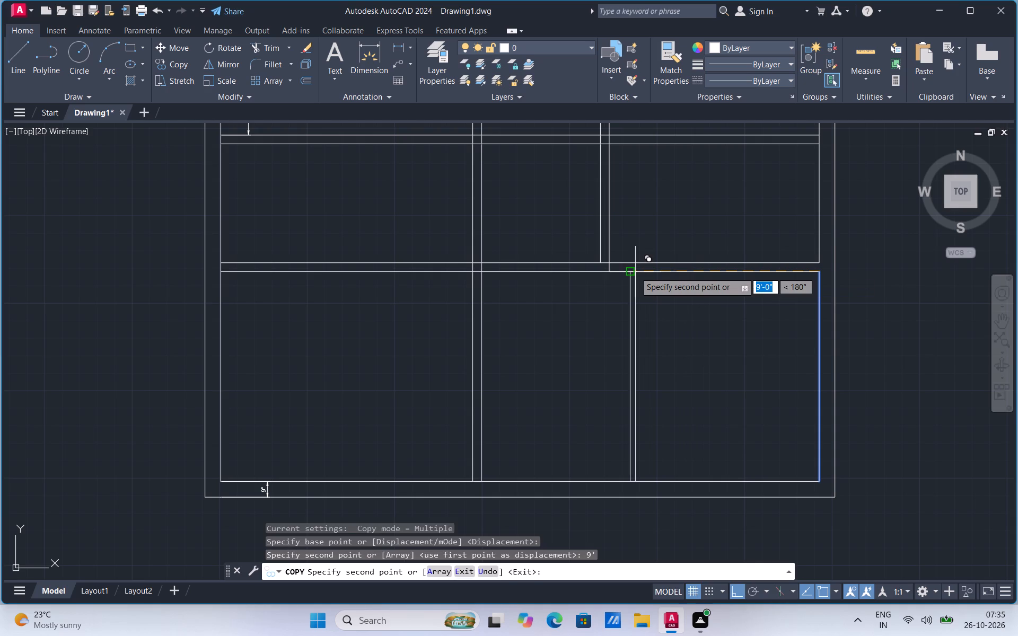
{"action": "key", "text": "Escape"}
Copy the new vertical line 5" further left to form the bottom right room's partition.
{"action": "left_click", "coordinate": [628, 324]}
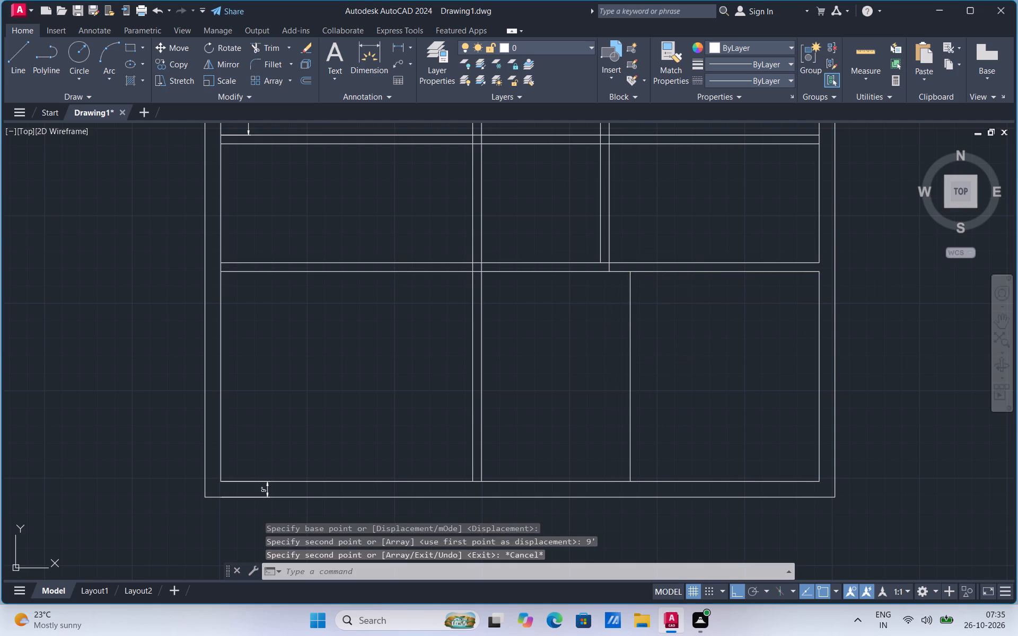
{"action": "right_click", "coordinate": [628, 324]}
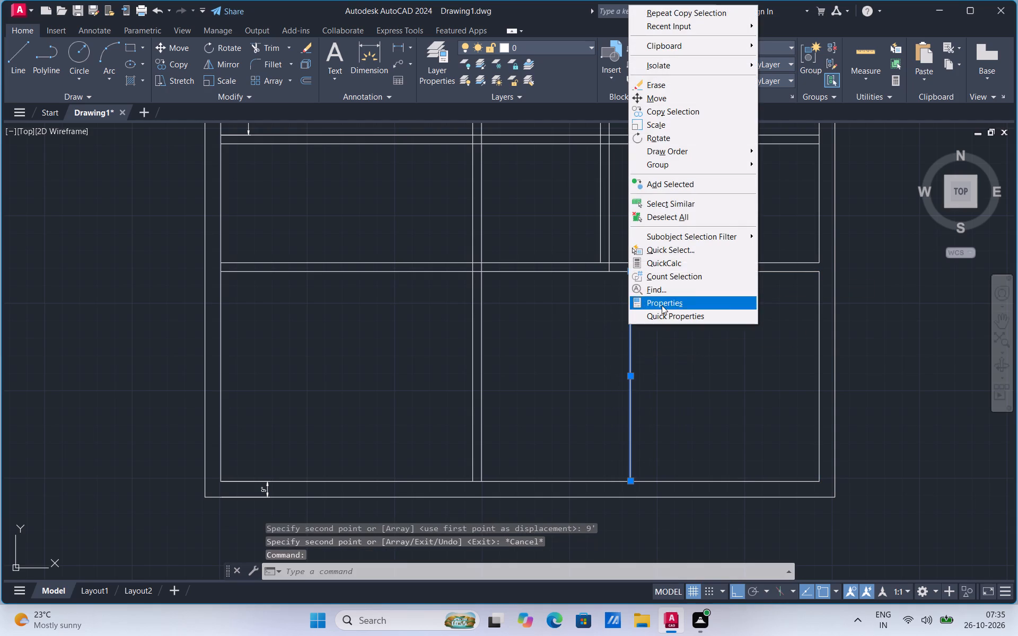
{"action": "left_click", "coordinate": [682, 113]}
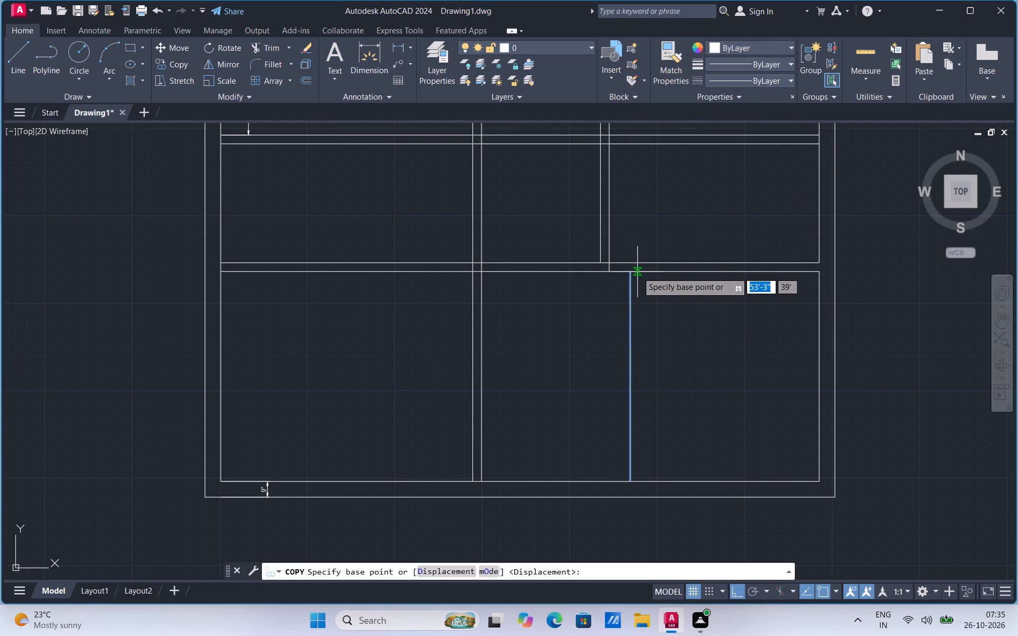
{"action": "left_click", "coordinate": [627, 271]}
{"action": "key", "text": "5"}
{"action": "key", "text": "Return"}
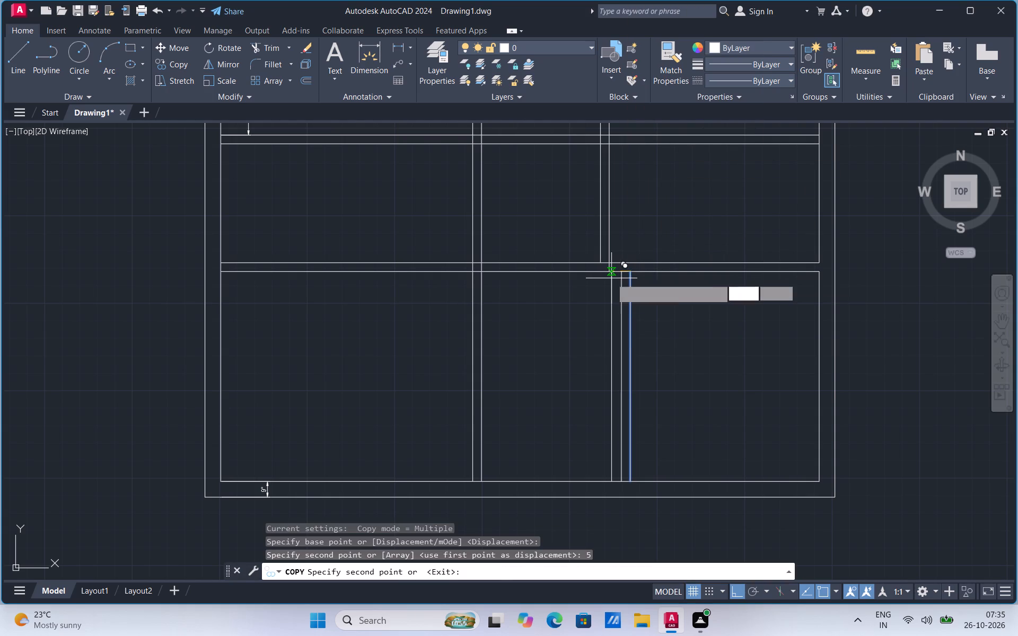
{"action": "key", "text": "Escape"}
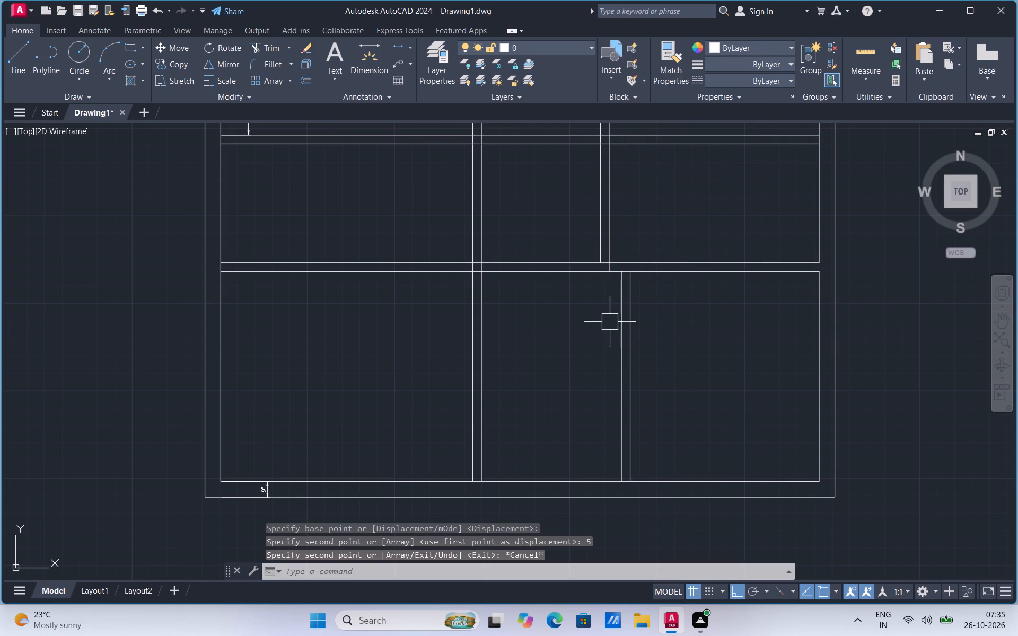
Trim away both lines of the middle bay's left partition below the lower horizontal partition.
{"action": "left_click", "coordinate": [276, 49]}
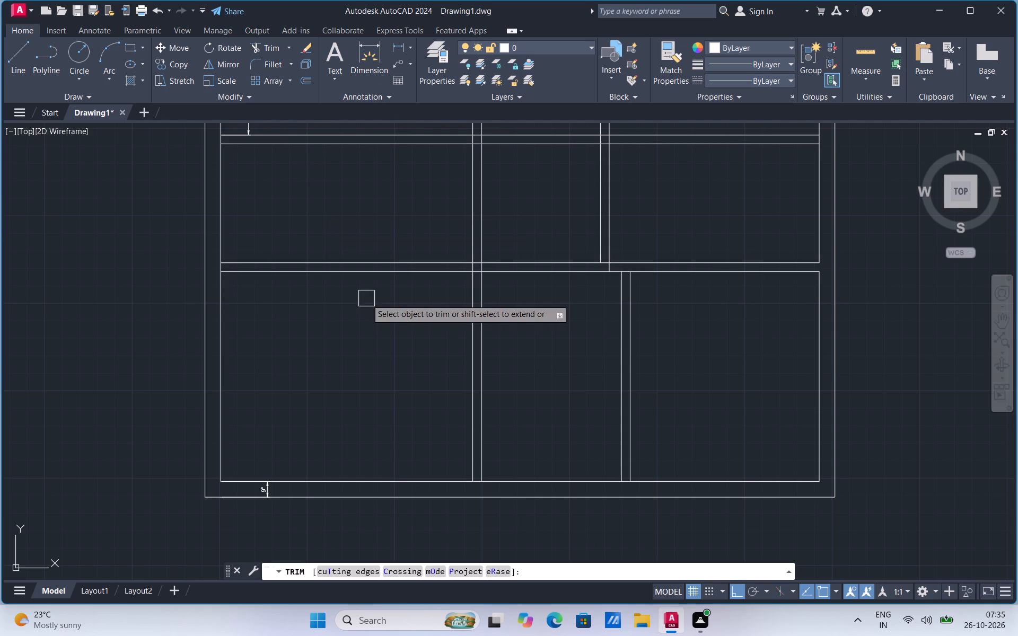
{"action": "left_click_drag", "start_coordinate": [366, 299], "coordinate": [529, 328]}
{"action": "key", "text": "Escape"}
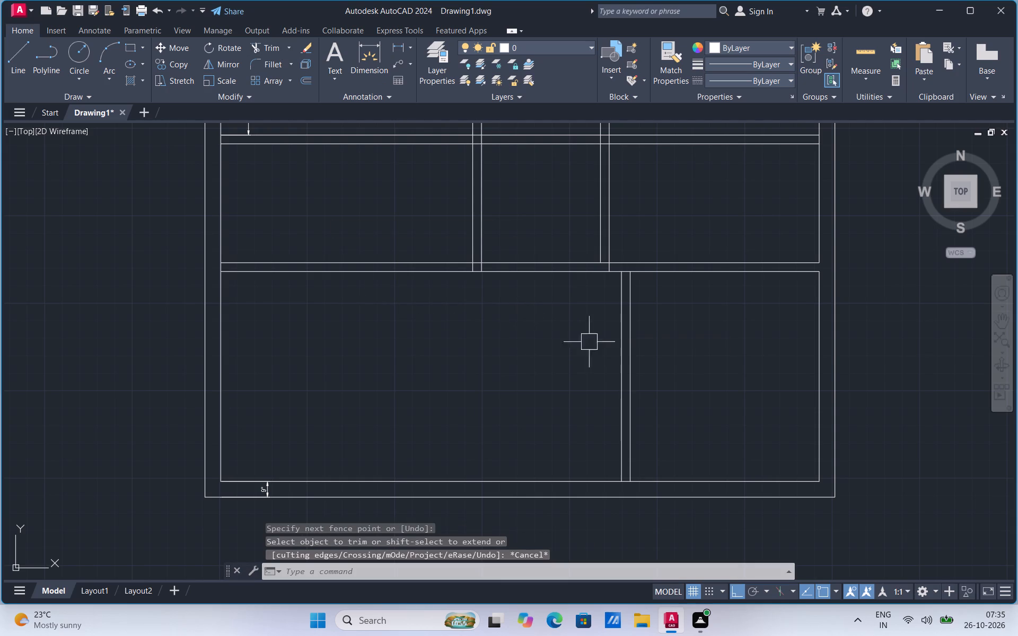
Copy the left line of the new bottom partition 9'9" to the left.
{"action": "left_click", "coordinate": [620, 324]}
{"action": "right_click", "coordinate": [620, 324]}
{"action": "left_click", "coordinate": [665, 111]}
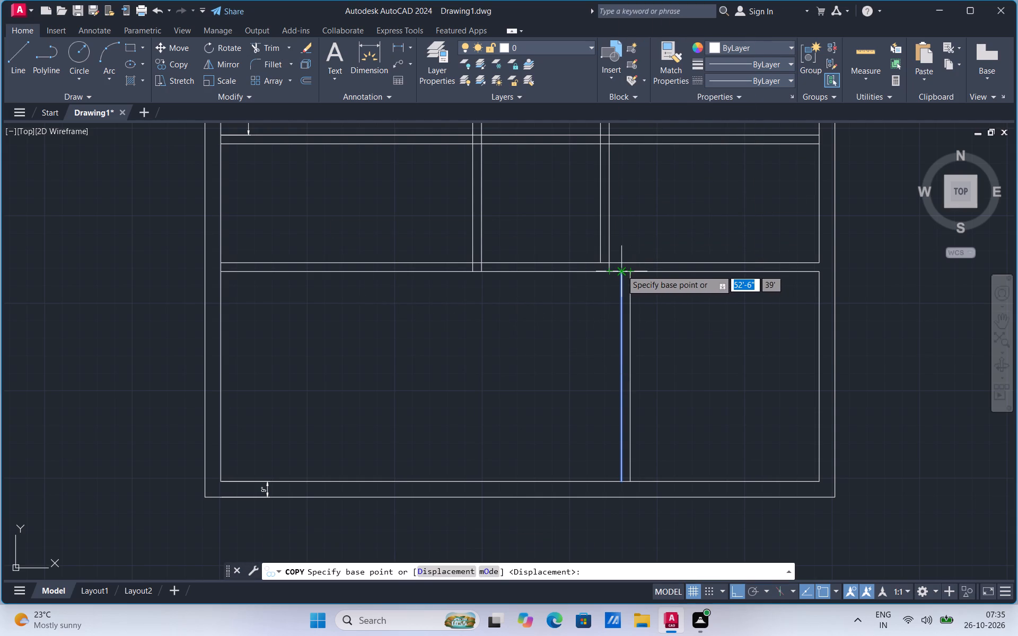
{"action": "left_click", "coordinate": [621, 270]}
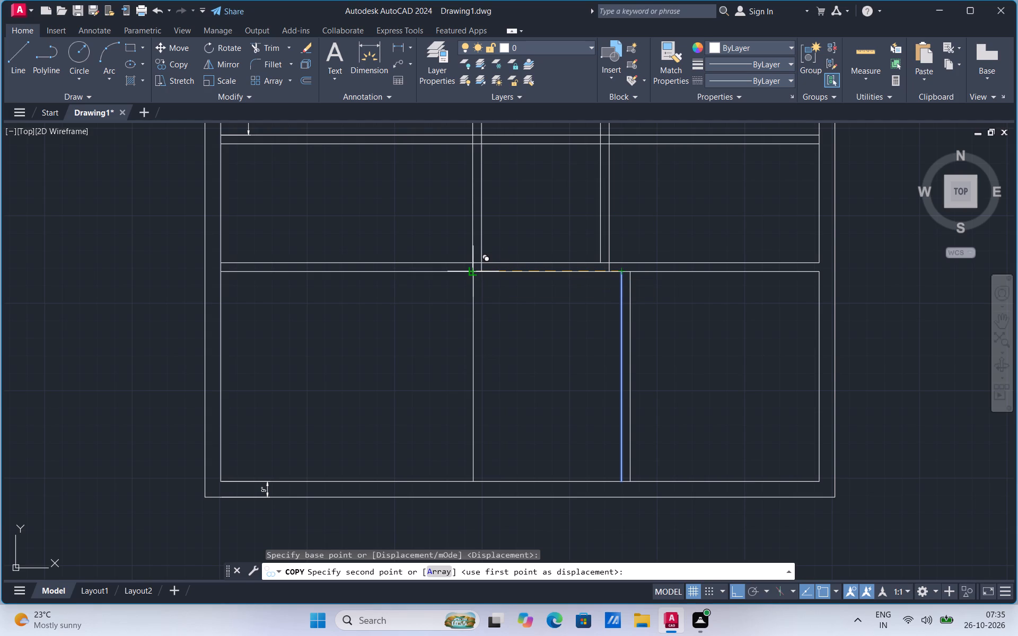
{"action": "type", "text": "9'9\""}
{"action": "key", "text": "Return"}
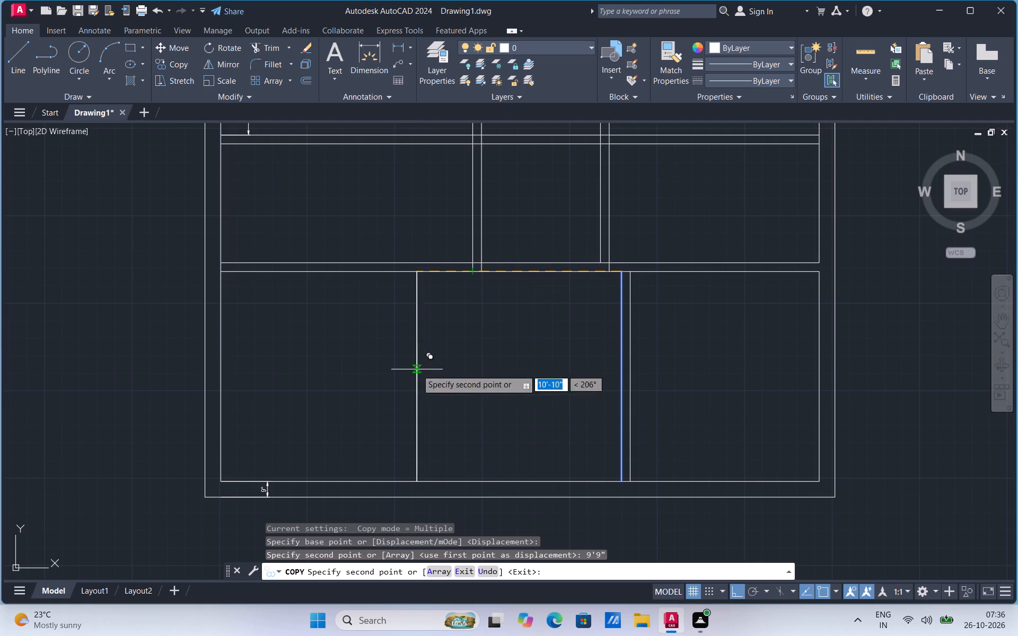
{"action": "key", "text": "Escape"}
Copy the new vertical line 5" further left to form the partition between the bottom left and middle rooms.
{"action": "left_click", "coordinate": [417, 361]}
{"action": "right_click", "coordinate": [417, 361]}
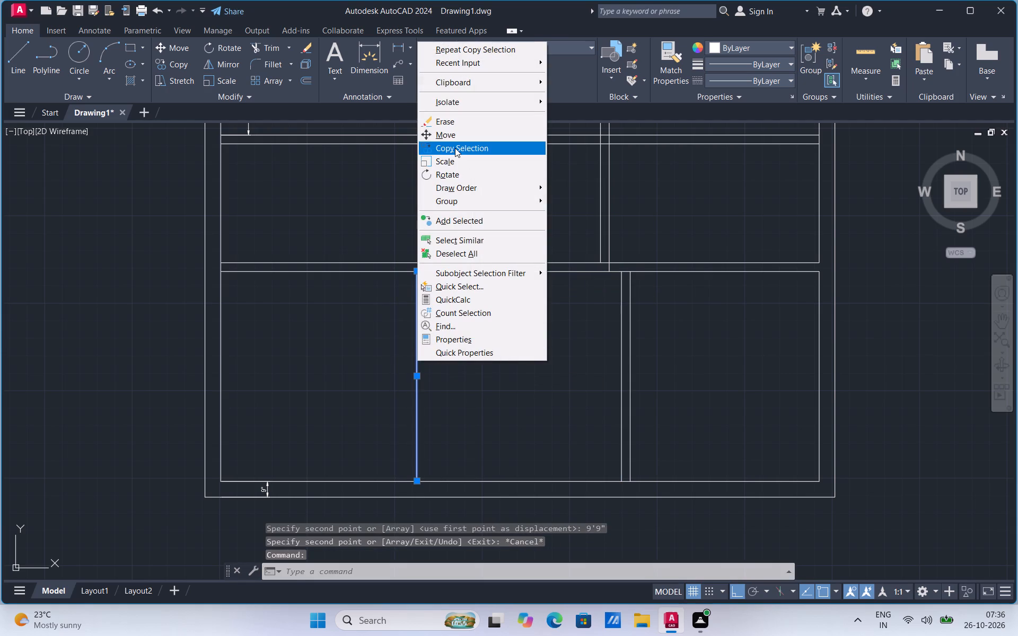
{"action": "left_click", "coordinate": [455, 148]}
{"action": "left_click", "coordinate": [419, 271]}
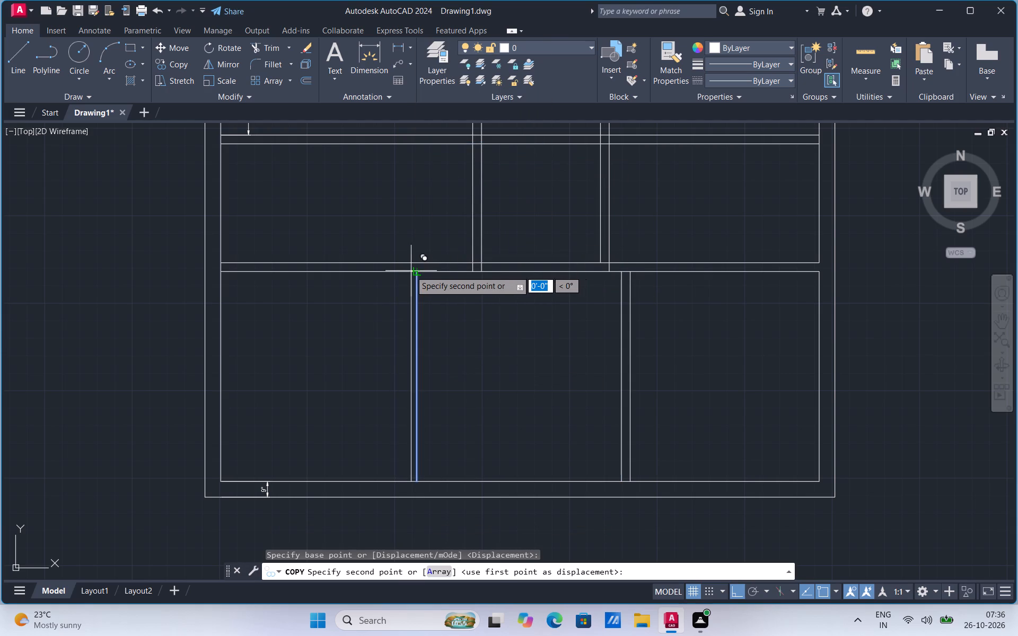
{"action": "key", "text": "9"}
{"action": "key", "text": "Return"}
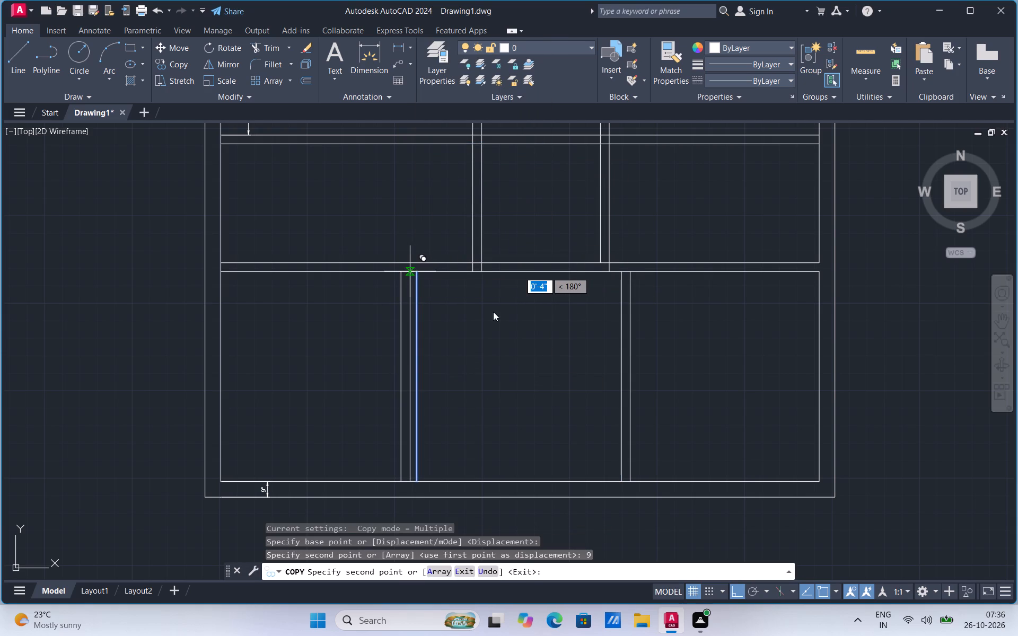
{"action": "key", "text": "ctrl+z"}
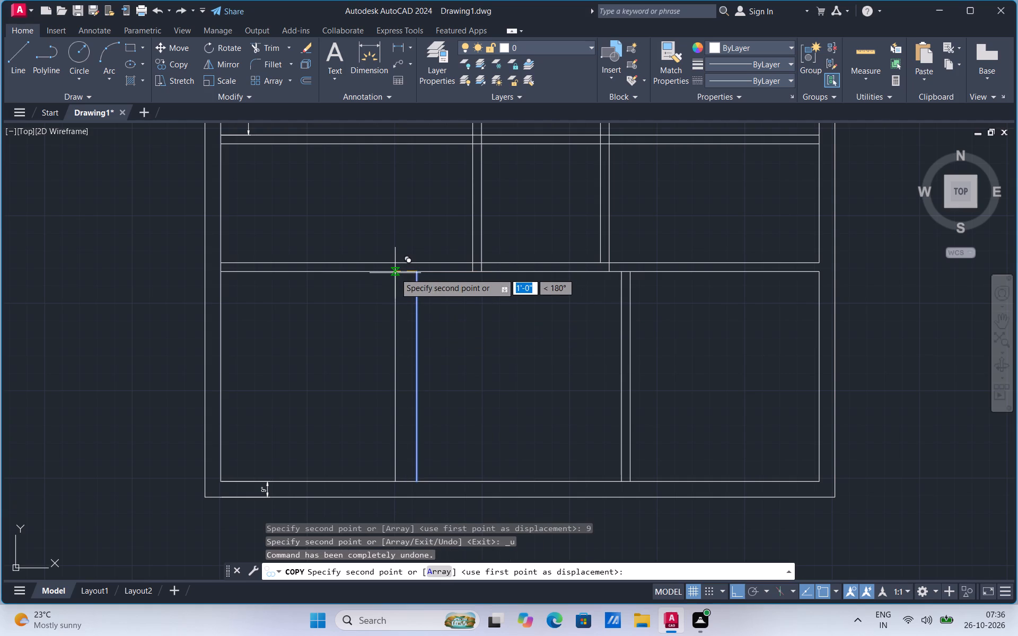
{"action": "key", "text": "5"}
{"action": "key", "text": "Return"}
{"action": "key", "text": "Escape"}
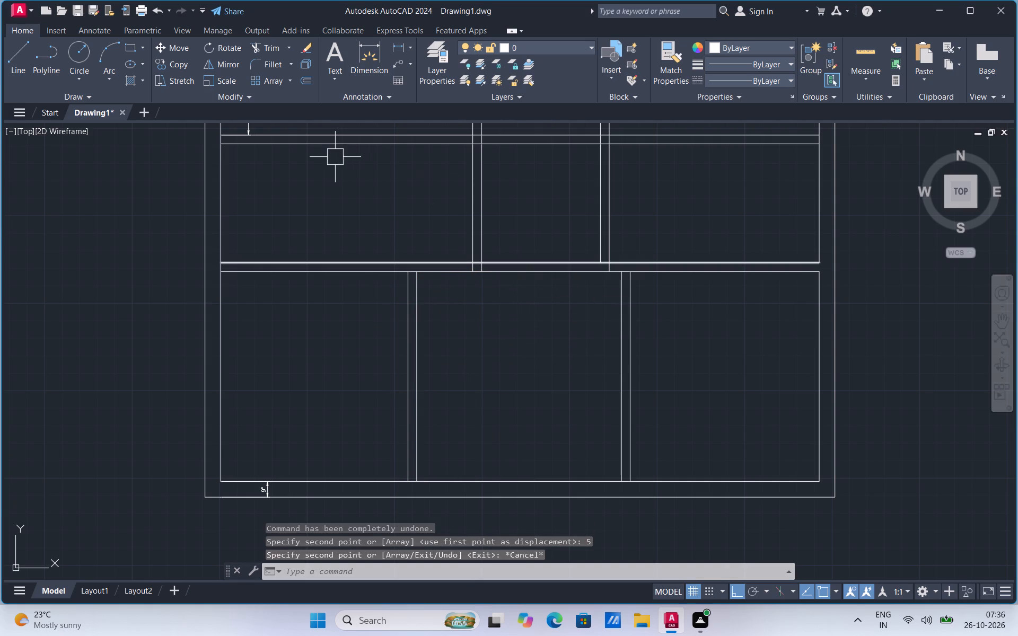
Add linear dimensions for the width and height of the bottom middle room, placed inside it.
{"action": "left_click", "coordinate": [392, 49]}
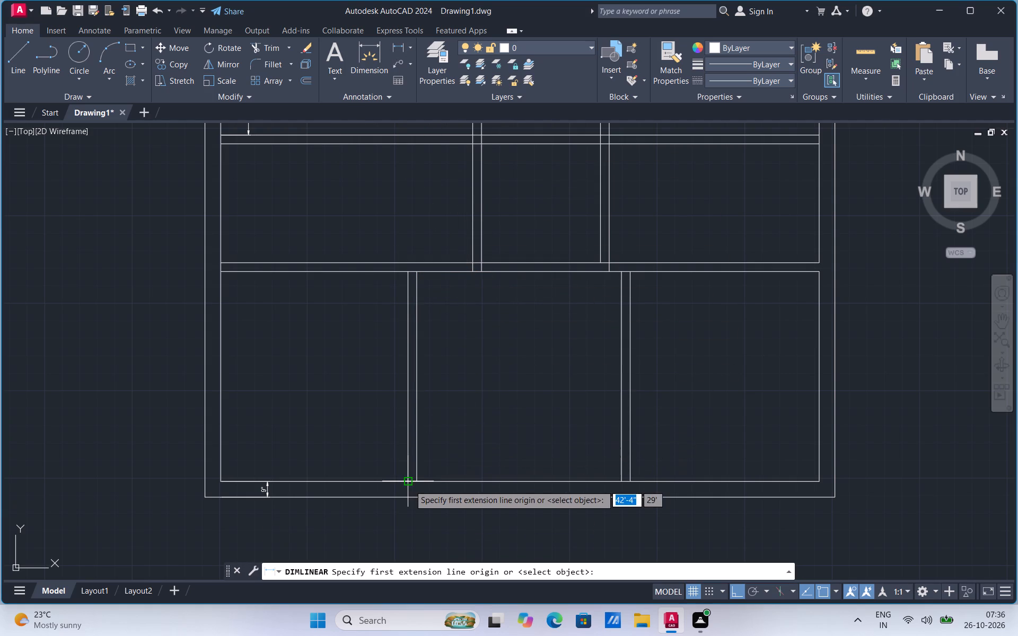
{"action": "left_click", "coordinate": [416, 481]}
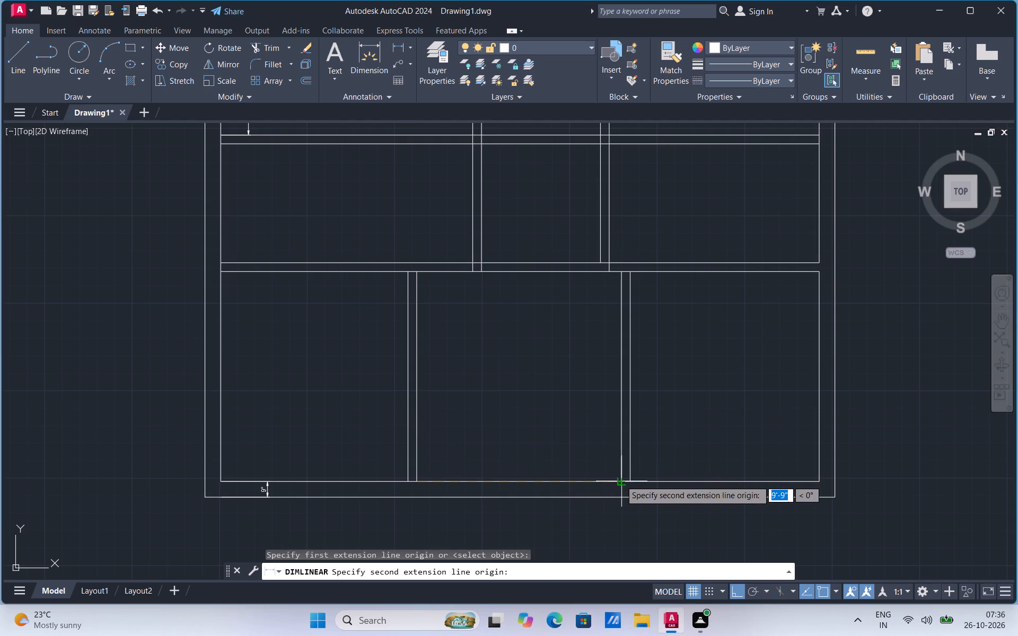
{"action": "left_click", "coordinate": [621, 479]}
{"action": "left_click", "coordinate": [624, 458]}
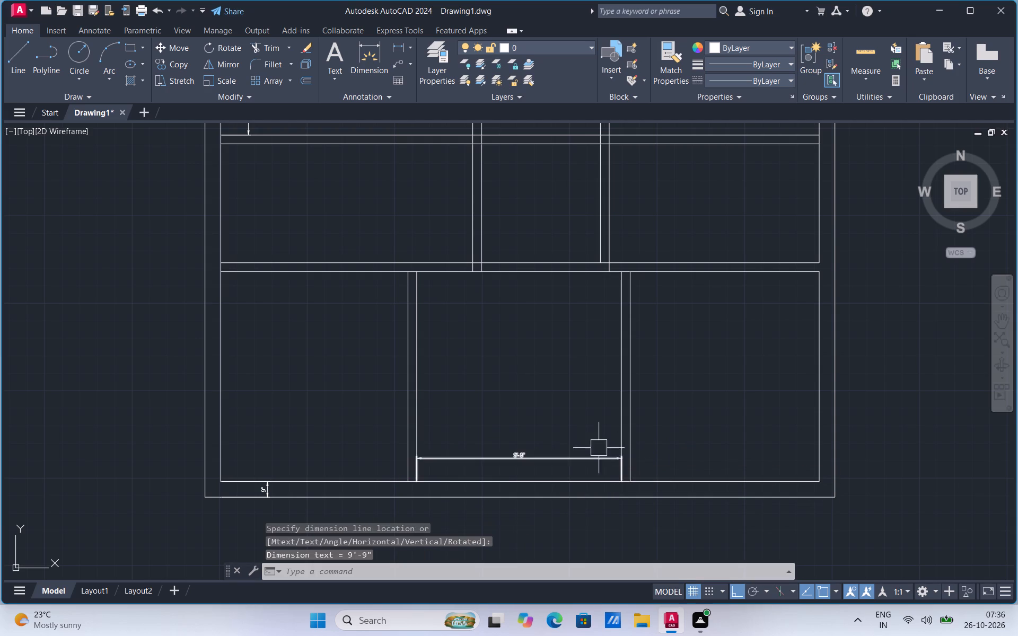
{"action": "left_click", "coordinate": [399, 47]}
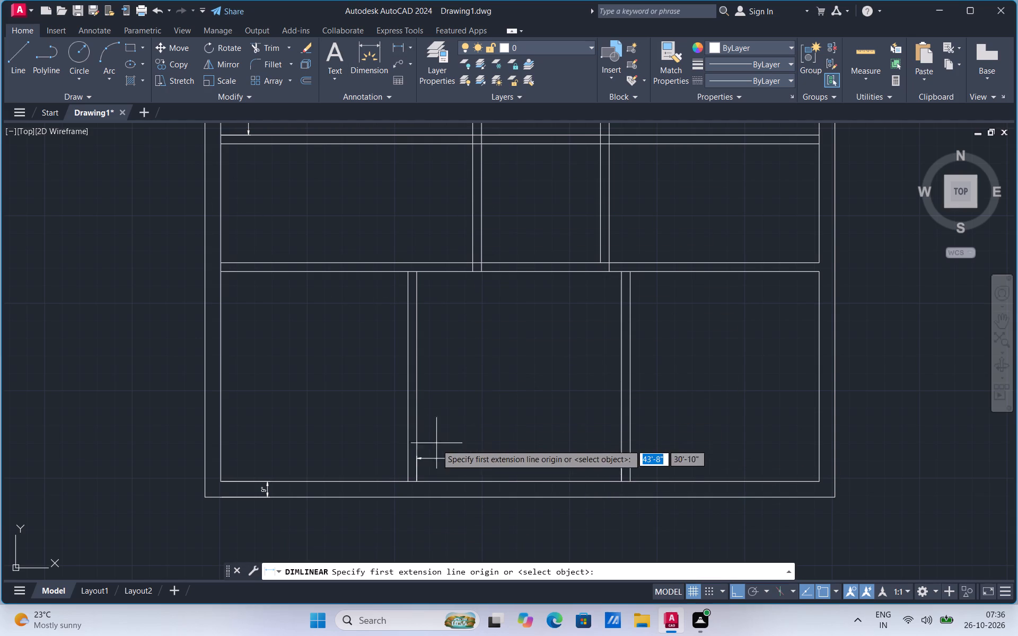
{"action": "left_click", "coordinate": [415, 480]}
{"action": "left_click", "coordinate": [419, 271]}
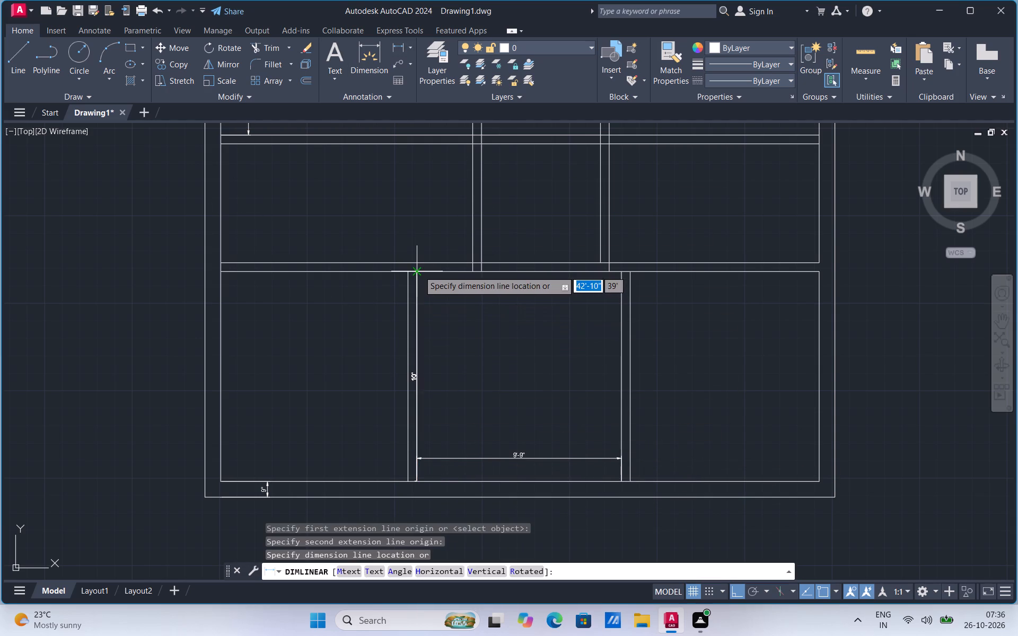
{"action": "left_click", "coordinate": [441, 274]}
Add linear dimensions for the height and width of the bottom right room, placed inside it.
{"action": "left_click", "coordinate": [397, 47]}
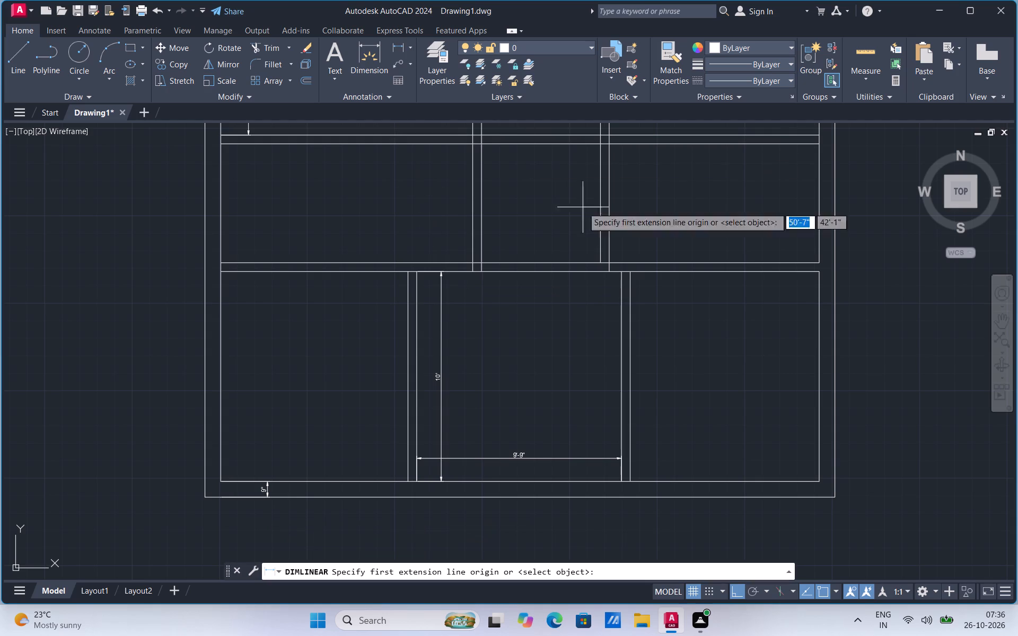
{"action": "left_click", "coordinate": [630, 481]}
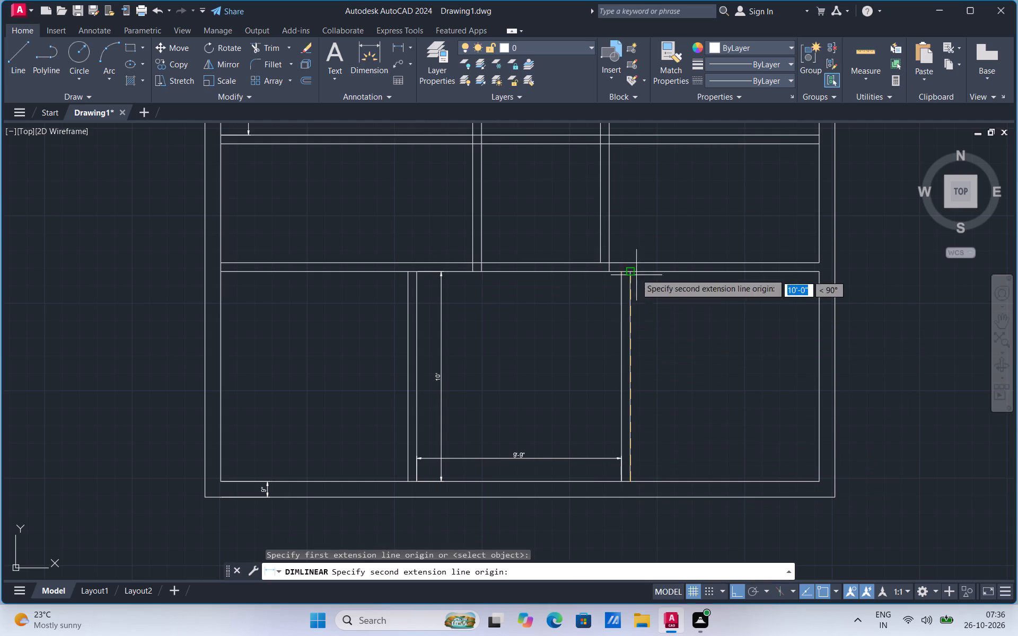
{"action": "left_click", "coordinate": [632, 273]}
{"action": "left_click", "coordinate": [649, 276]}
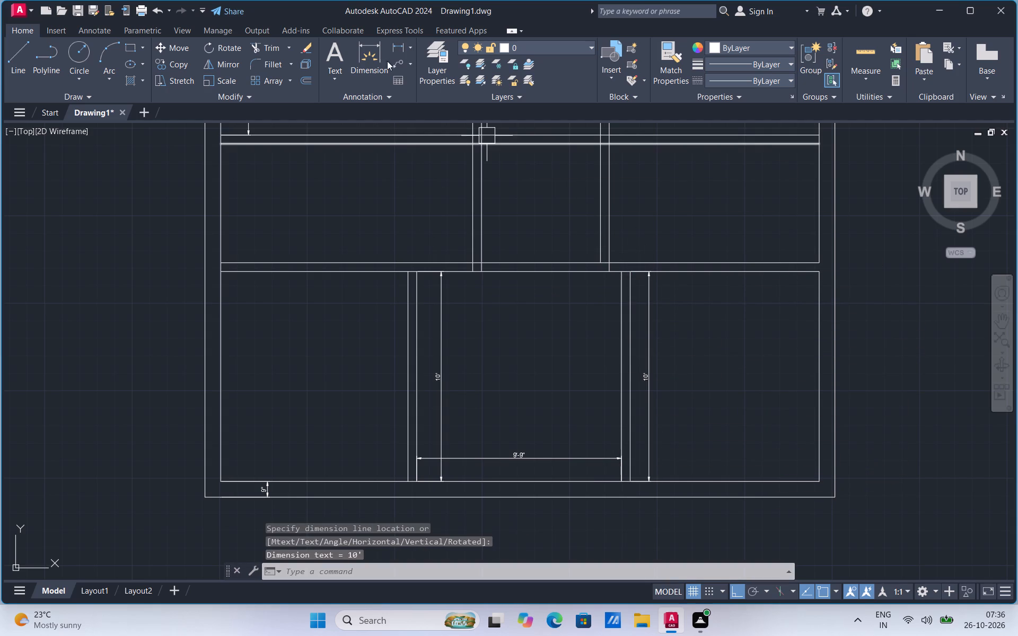
{"action": "left_click", "coordinate": [400, 46]}
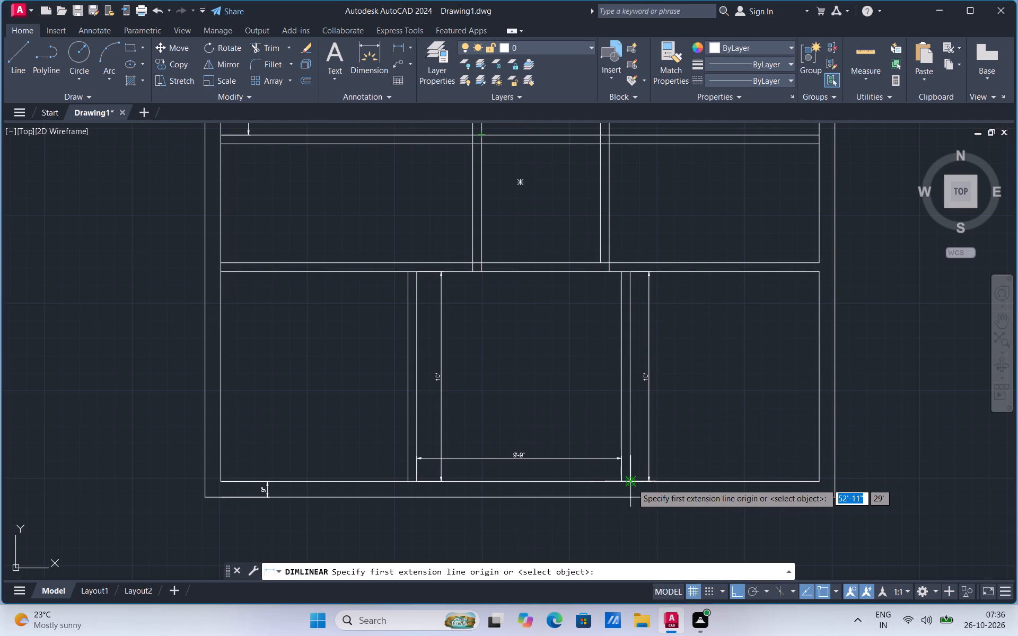
{"action": "left_click", "coordinate": [630, 482]}
{"action": "left_click", "coordinate": [818, 482]}
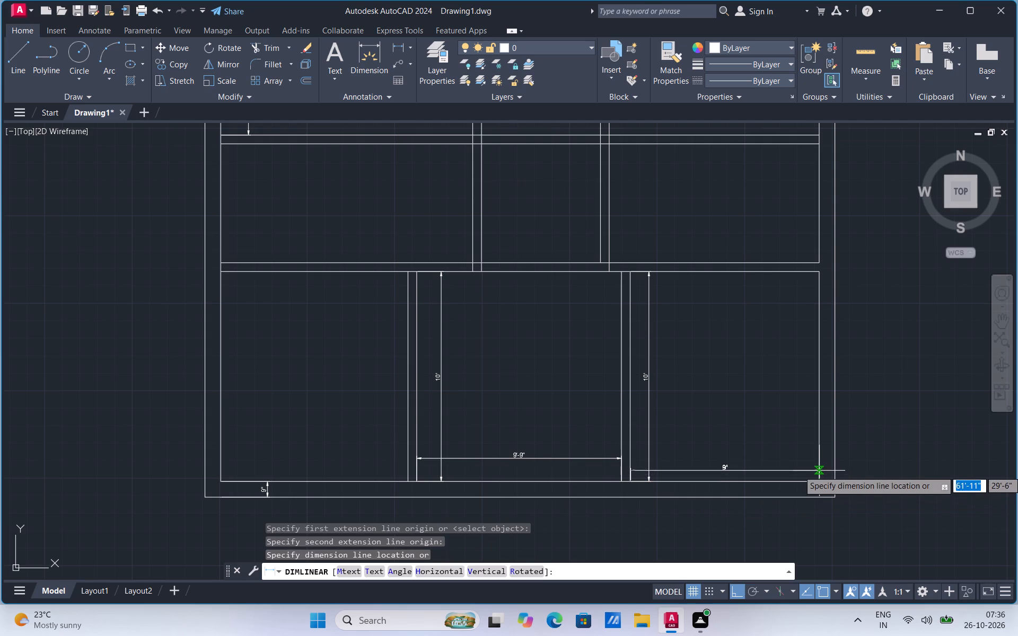
{"action": "left_click", "coordinate": [822, 457]}
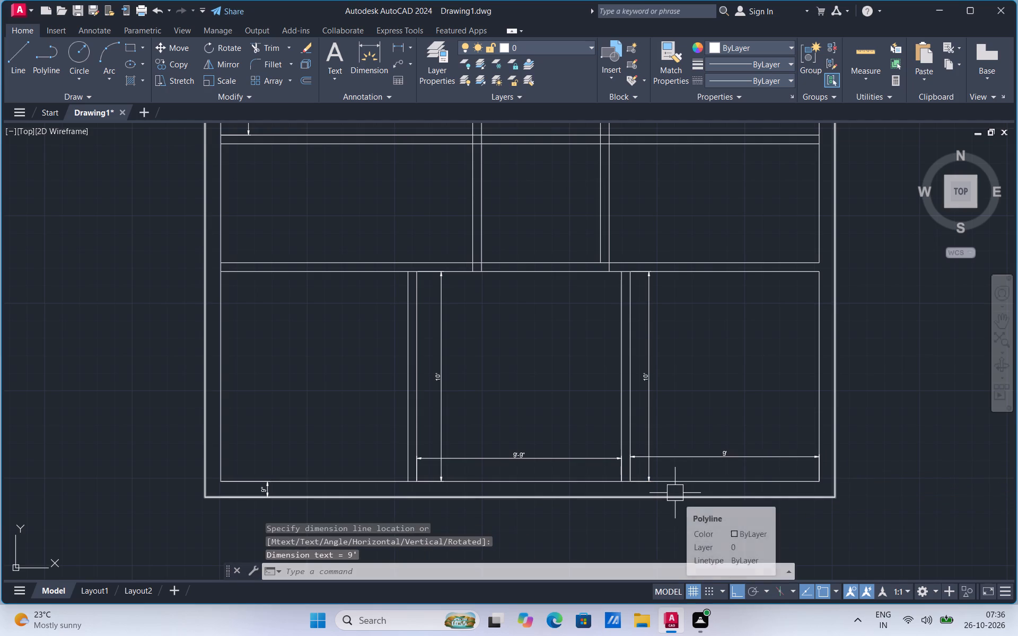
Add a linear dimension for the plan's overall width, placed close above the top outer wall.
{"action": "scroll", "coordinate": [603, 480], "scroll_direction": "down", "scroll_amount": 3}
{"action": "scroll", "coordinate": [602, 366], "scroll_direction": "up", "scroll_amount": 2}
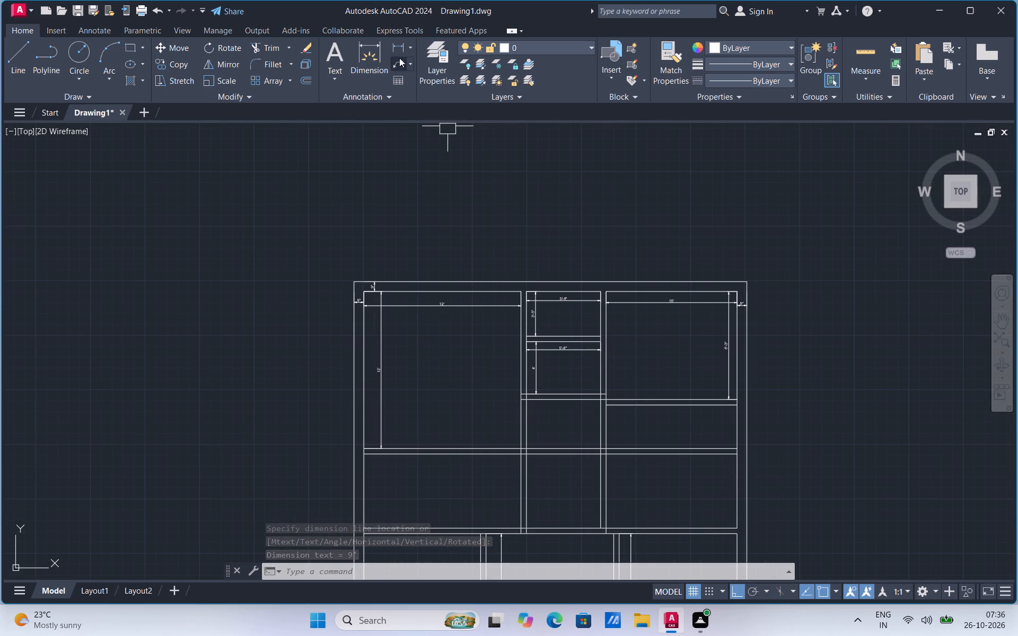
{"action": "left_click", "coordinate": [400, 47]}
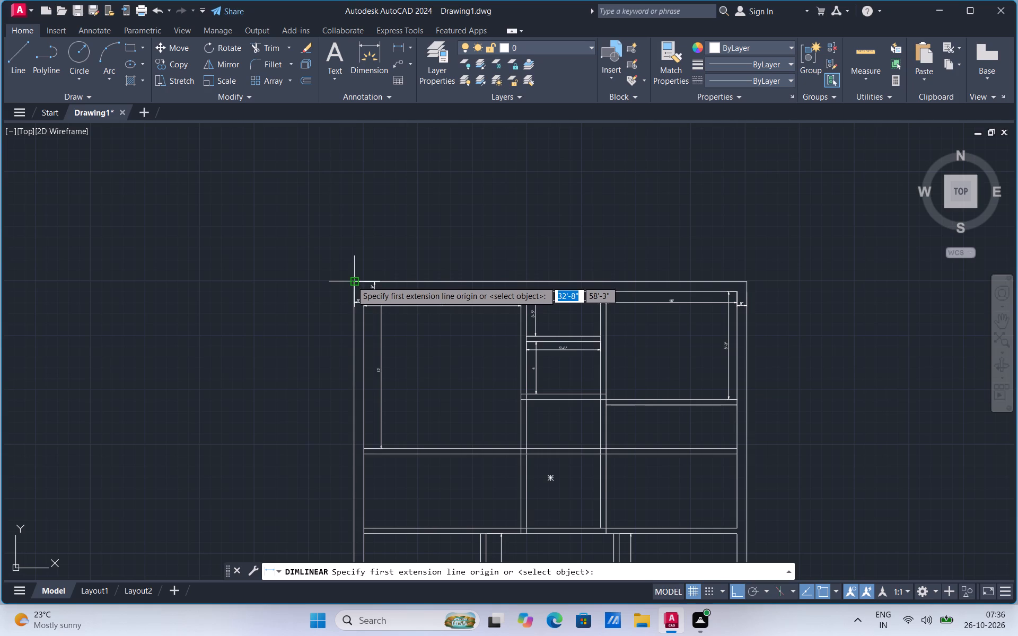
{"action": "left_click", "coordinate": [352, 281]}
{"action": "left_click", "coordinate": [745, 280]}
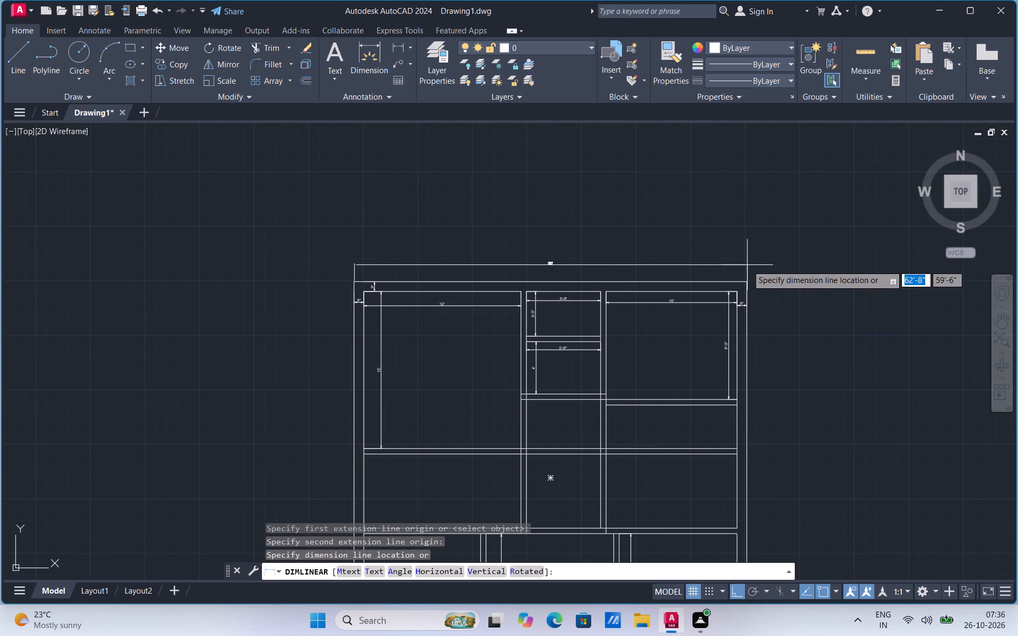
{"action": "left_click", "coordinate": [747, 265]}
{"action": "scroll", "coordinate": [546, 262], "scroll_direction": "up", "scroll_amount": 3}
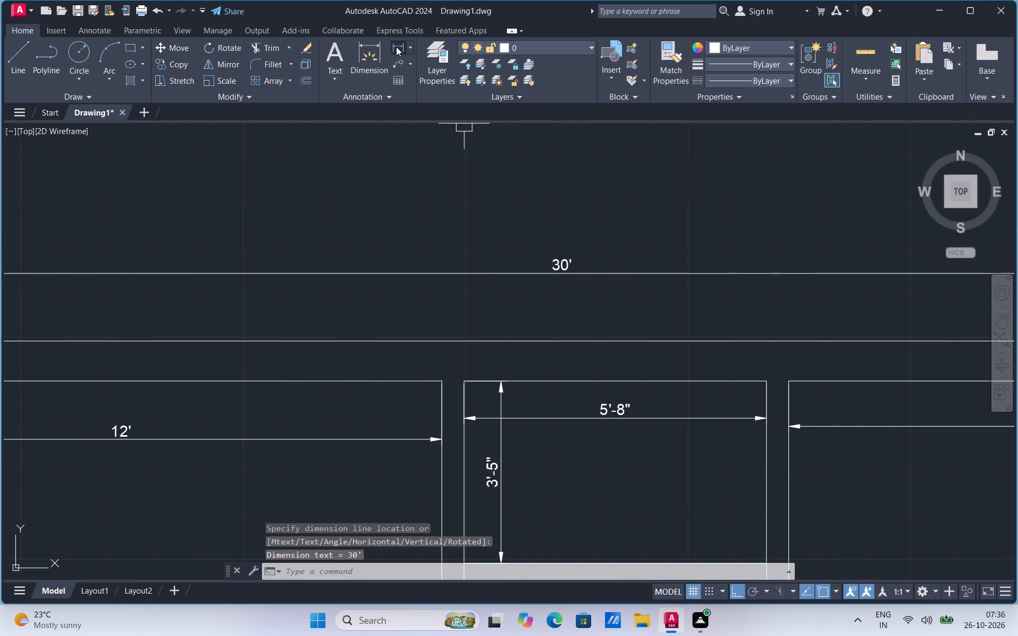
Add a linear dimension for the plan's overall height, placed outside the right outer wall.
{"action": "left_click", "coordinate": [396, 47]}
{"action": "scroll", "coordinate": [480, 176], "scroll_direction": "down", "scroll_amount": 3}
{"action": "scroll", "coordinate": [748, 263], "scroll_direction": "up", "scroll_amount": 2}
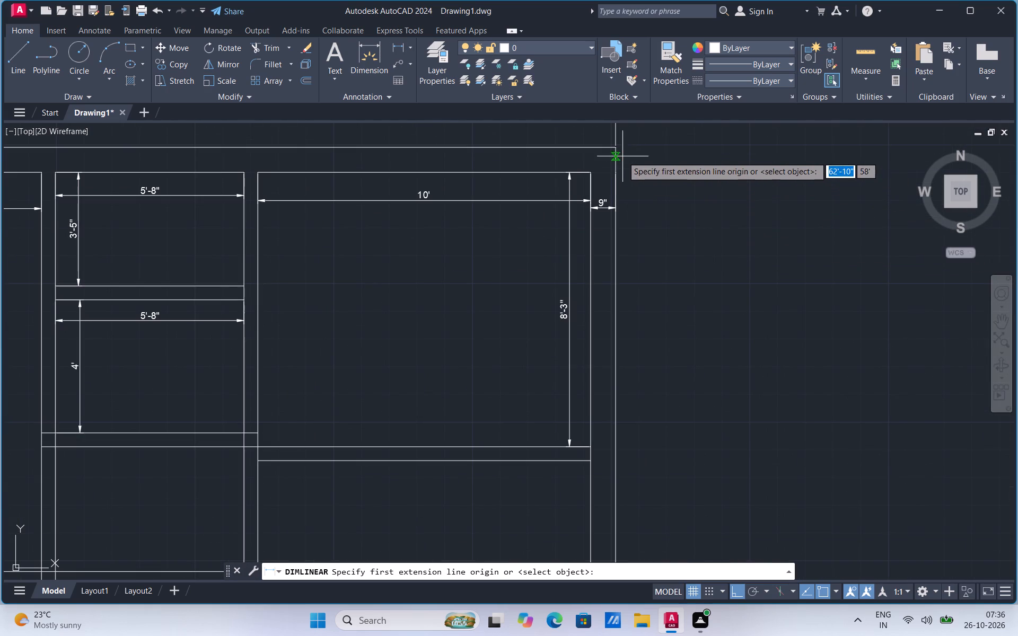
{"action": "left_click", "coordinate": [616, 148]}
{"action": "scroll", "coordinate": [663, 255], "scroll_direction": "down", "scroll_amount": 4}
{"action": "scroll", "coordinate": [661, 353], "scroll_direction": "up", "scroll_amount": 2}
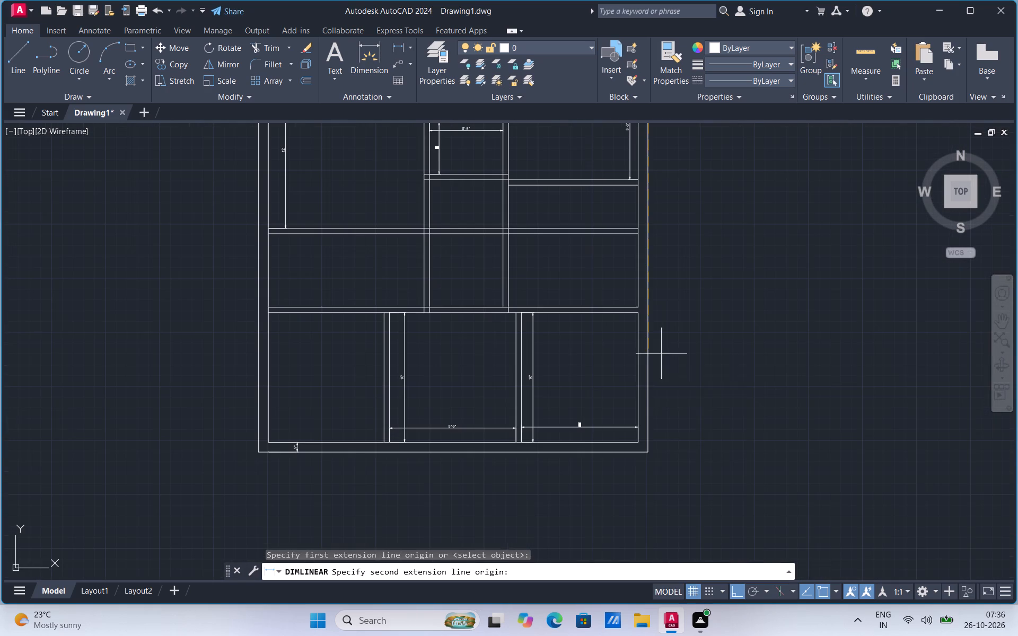
{"action": "left_click", "coordinate": [650, 452]}
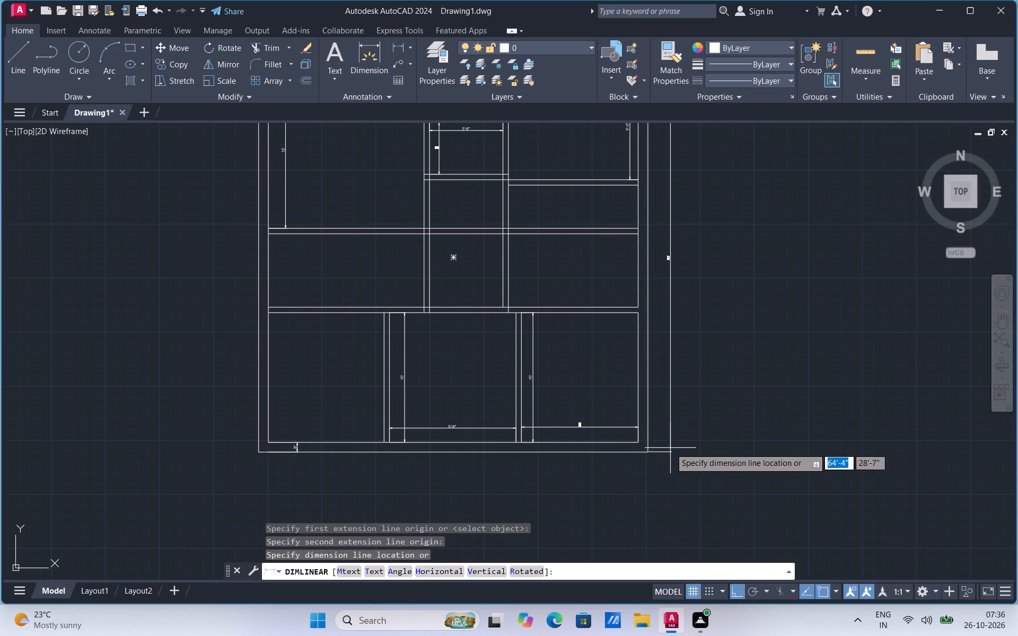
{"action": "left_click", "coordinate": [670, 448]}
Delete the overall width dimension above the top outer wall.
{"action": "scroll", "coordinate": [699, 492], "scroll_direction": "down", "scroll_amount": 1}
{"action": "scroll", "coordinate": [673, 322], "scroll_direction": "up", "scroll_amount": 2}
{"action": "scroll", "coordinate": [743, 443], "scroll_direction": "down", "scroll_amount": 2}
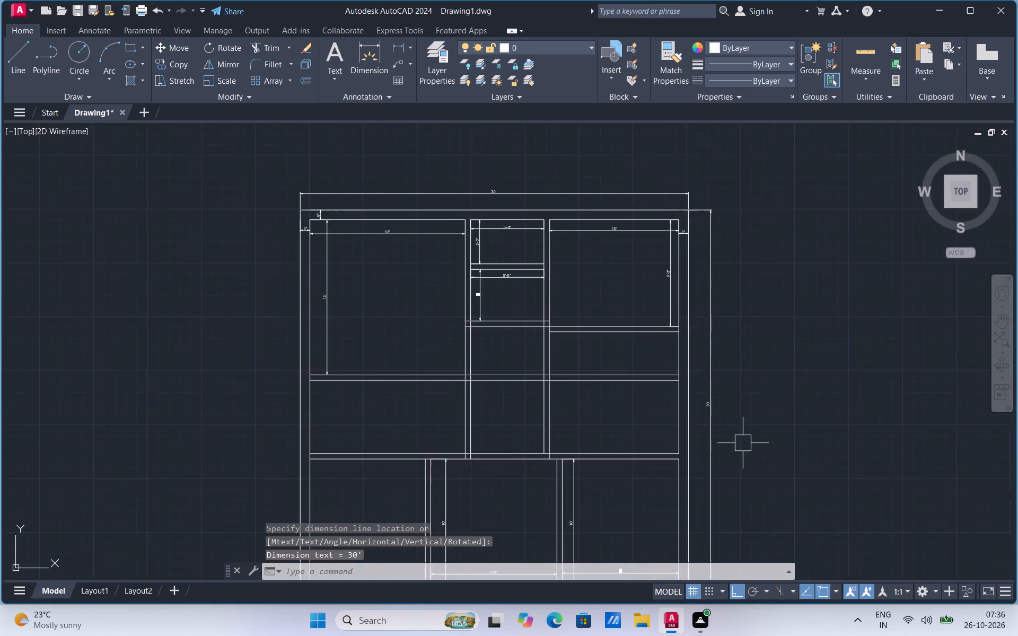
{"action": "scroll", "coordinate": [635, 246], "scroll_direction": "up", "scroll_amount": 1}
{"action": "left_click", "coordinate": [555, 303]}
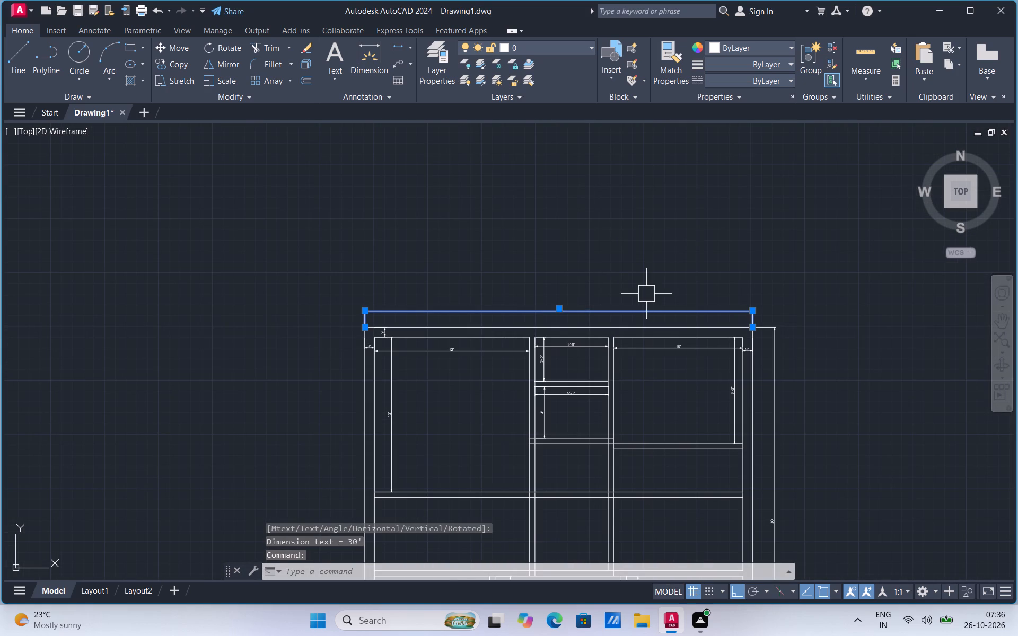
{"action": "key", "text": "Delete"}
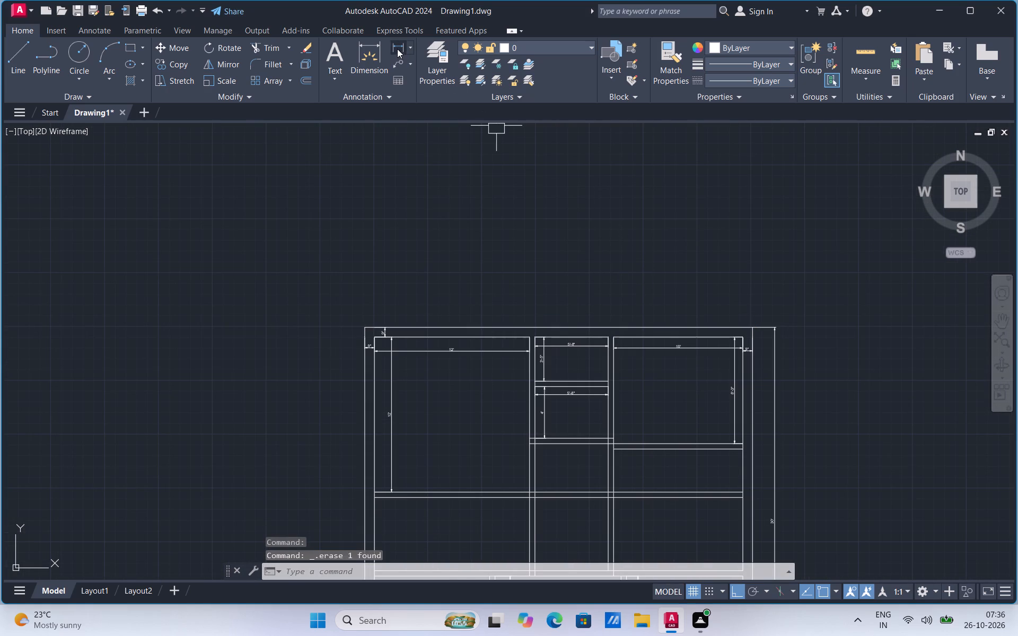
Add a linear dimension for the plan's overall width between the top outer corners, placed well above the top wall.
{"action": "left_click", "coordinate": [397, 49]}
{"action": "left_click", "coordinate": [367, 328]}
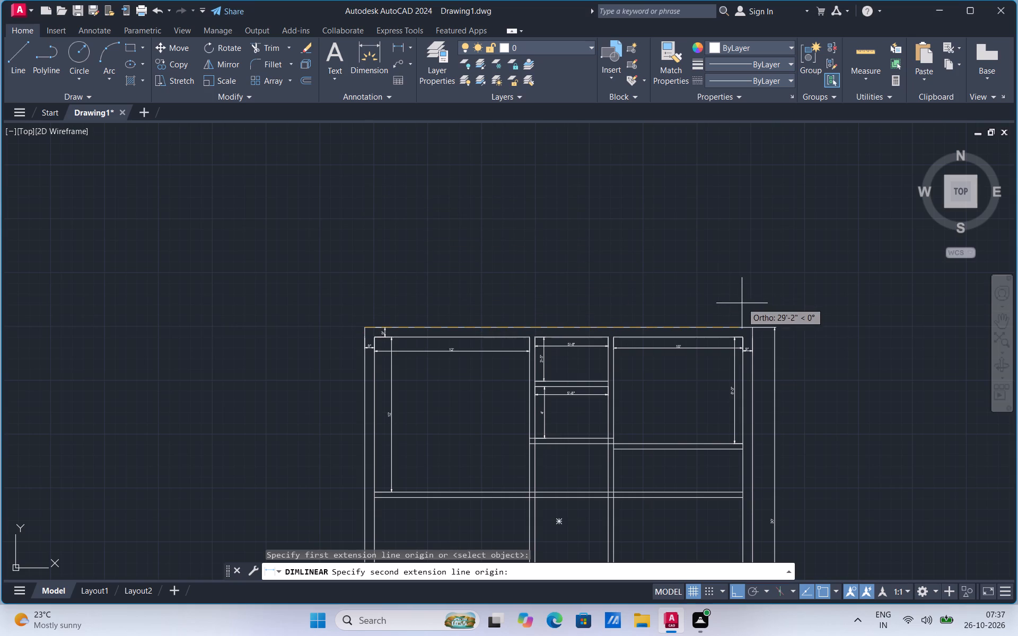
{"action": "left_click", "coordinate": [756, 330]}
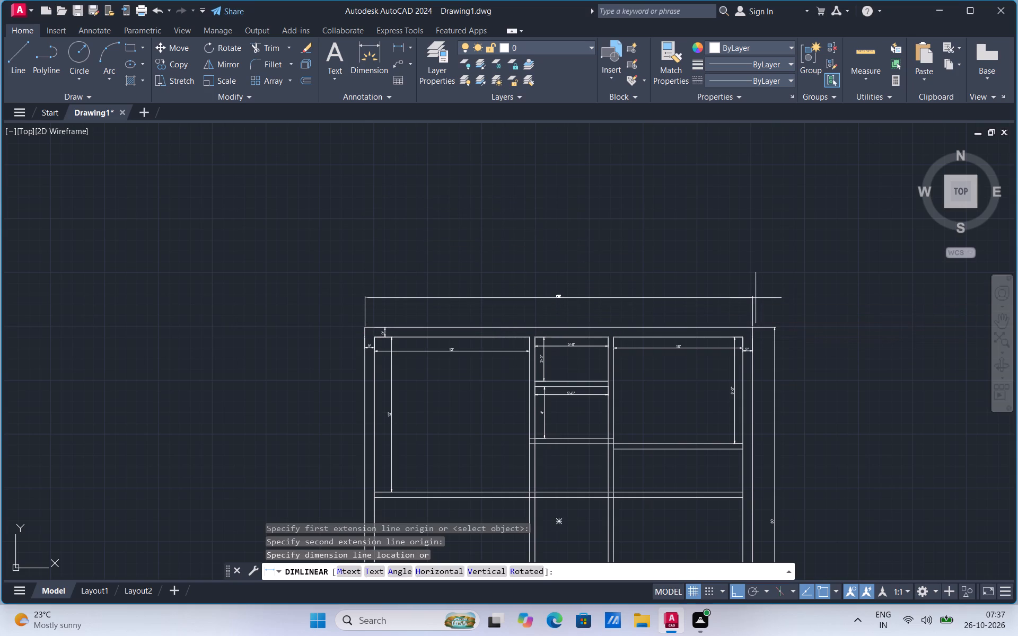
{"action": "left_click", "coordinate": [756, 298]}
{"action": "scroll", "coordinate": [602, 293], "scroll_direction": "up", "scroll_amount": 3}
{"action": "scroll", "coordinate": [602, 291], "scroll_direction": "down", "scroll_amount": 2}
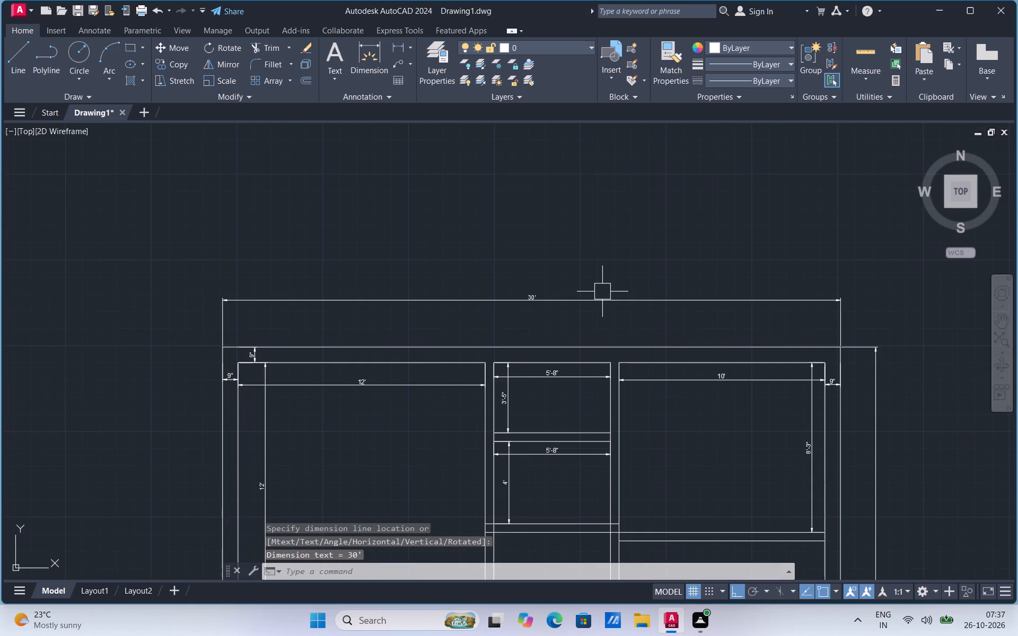
Examine the partition layout through the middle and bottom rooms of the plan.
{"action": "scroll", "coordinate": [602, 291], "scroll_direction": "down", "scroll_amount": 2}
{"action": "scroll", "coordinate": [621, 396], "scroll_direction": "up", "scroll_amount": 2}
{"action": "scroll", "coordinate": [605, 328], "scroll_direction": "down", "scroll_amount": 2}
{"action": "scroll", "coordinate": [580, 437], "scroll_direction": "up", "scroll_amount": 2}
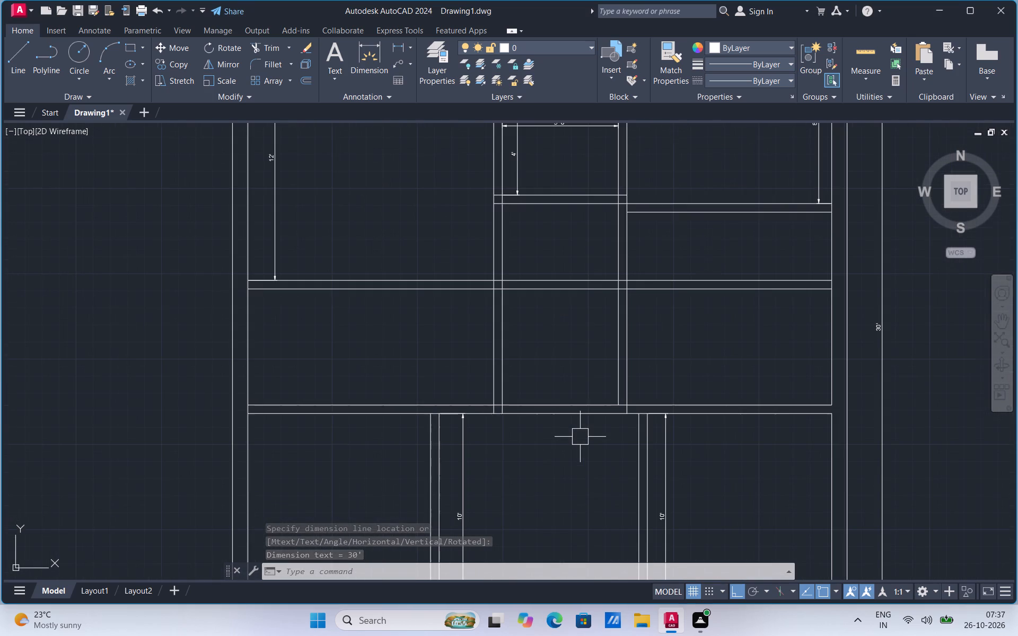
{"action": "scroll", "coordinate": [595, 366], "scroll_direction": "down", "scroll_amount": 2}
{"action": "scroll", "coordinate": [586, 405], "scroll_direction": "up", "scroll_amount": 2}
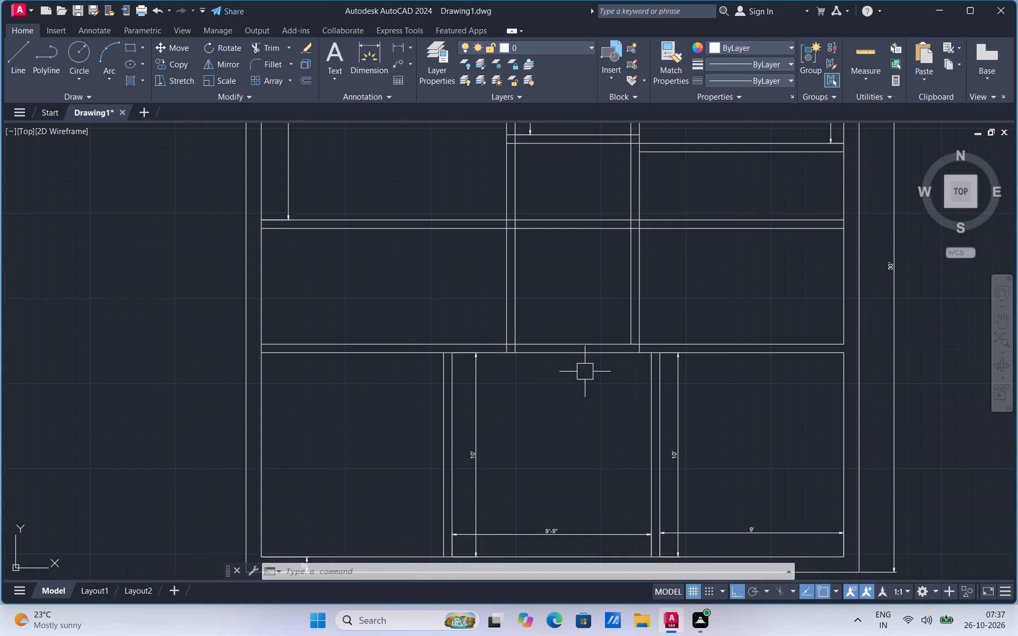
{"action": "scroll", "coordinate": [613, 288], "scroll_direction": "down", "scroll_amount": 1}
{"action": "scroll", "coordinate": [639, 219], "scroll_direction": "up", "scroll_amount": 1}
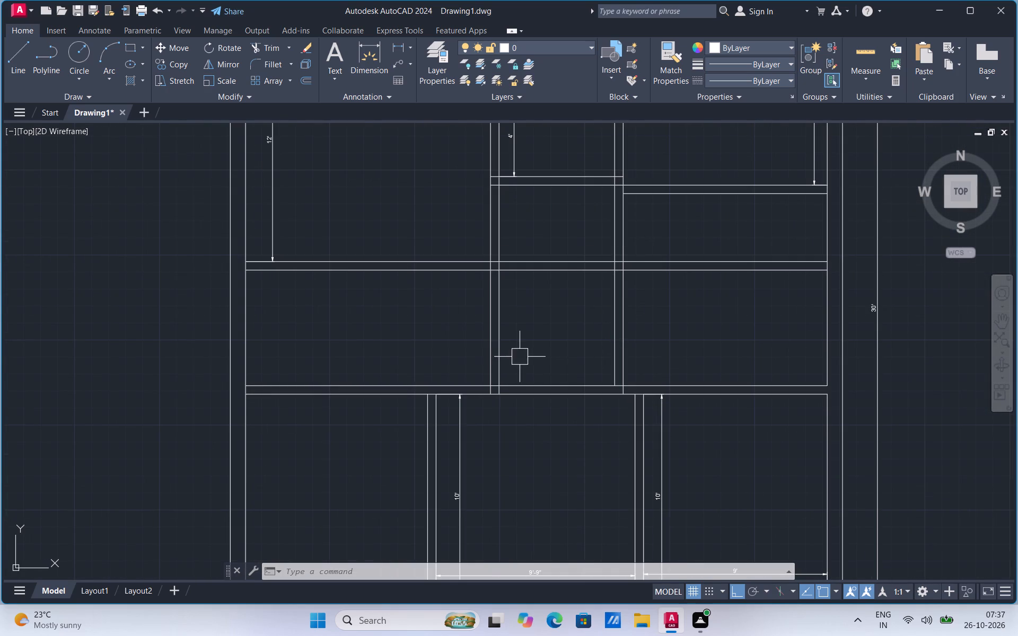
{"action": "scroll", "coordinate": [489, 418], "scroll_direction": "down", "scroll_amount": 1}
{"action": "scroll", "coordinate": [575, 231], "scroll_direction": "up", "scroll_amount": 1}
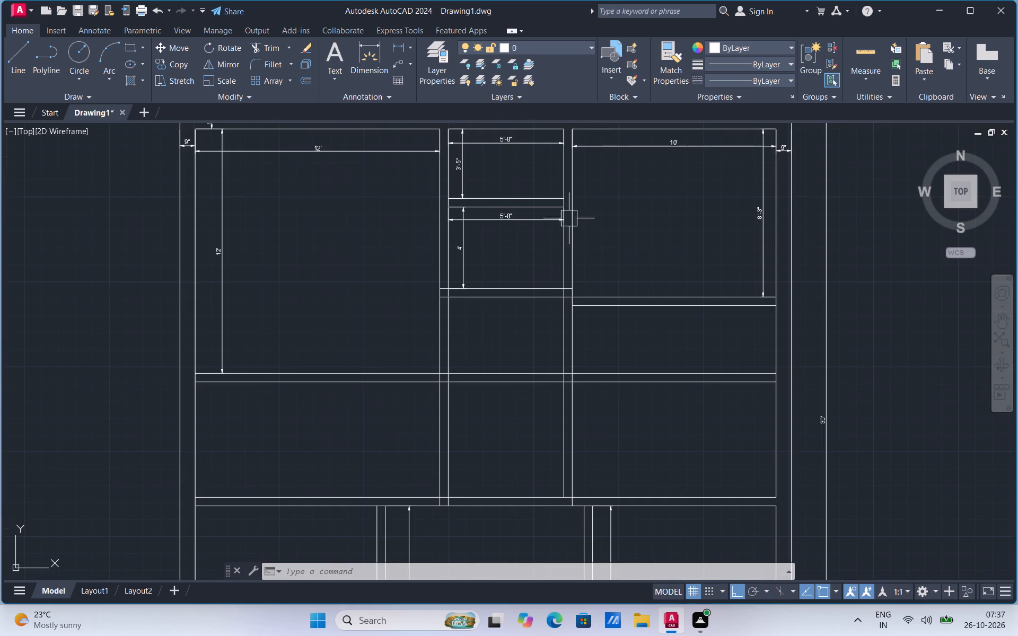
Trim away the vertical and horizontal partition lines crossing the open area below the two small rooms and the top right room.
{"action": "left_click", "coordinate": [270, 47]}
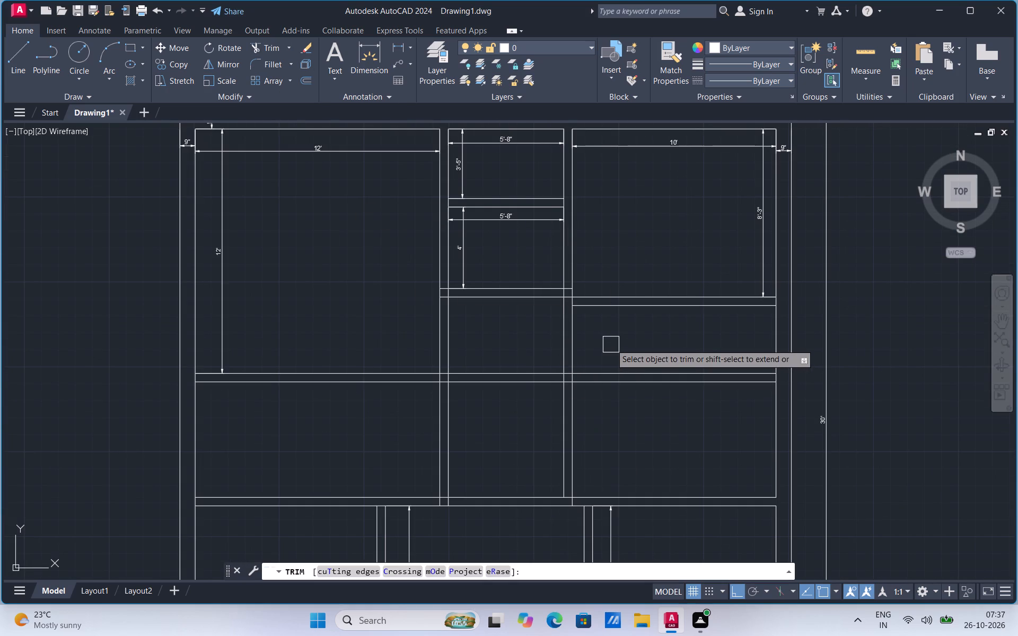
{"action": "left_click_drag", "start_coordinate": [611, 335], "coordinate": [526, 416]}
{"action": "left_click_drag", "start_coordinate": [526, 416], "coordinate": [650, 363]}
{"action": "left_click_drag", "start_coordinate": [649, 363], "coordinate": [561, 383]}
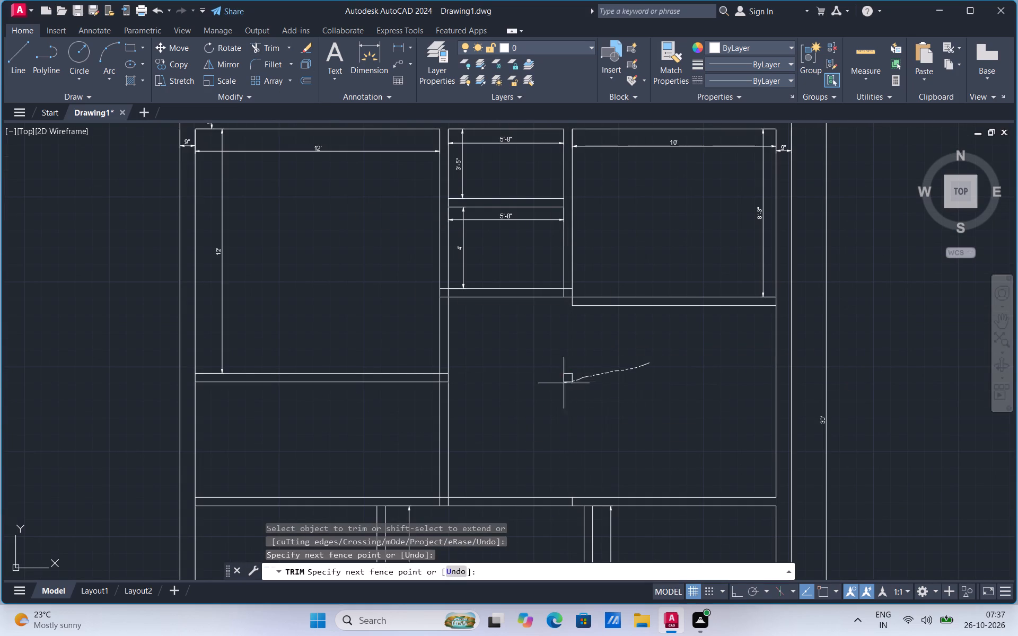
{"action": "left_click_drag", "start_coordinate": [561, 383], "coordinate": [545, 387]}
{"action": "left_click_drag", "start_coordinate": [563, 354], "coordinate": [585, 366]}
{"action": "left_click_drag", "start_coordinate": [575, 369], "coordinate": [537, 375]}
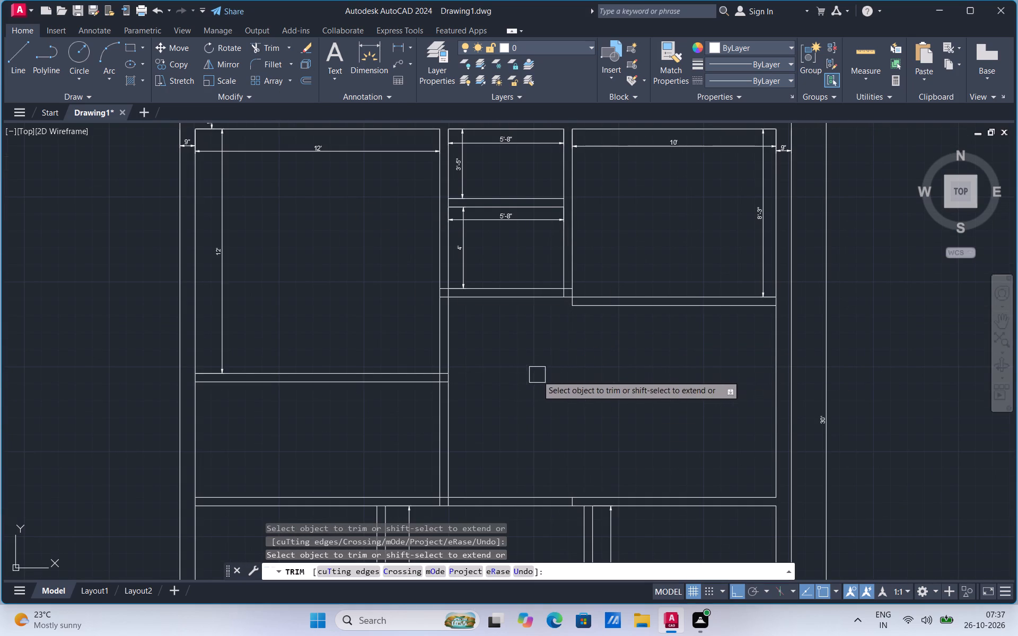
{"action": "scroll", "coordinate": [659, 395], "scroll_direction": "down", "scroll_amount": 1}
{"action": "scroll", "coordinate": [388, 431], "scroll_direction": "up", "scroll_amount": 2}
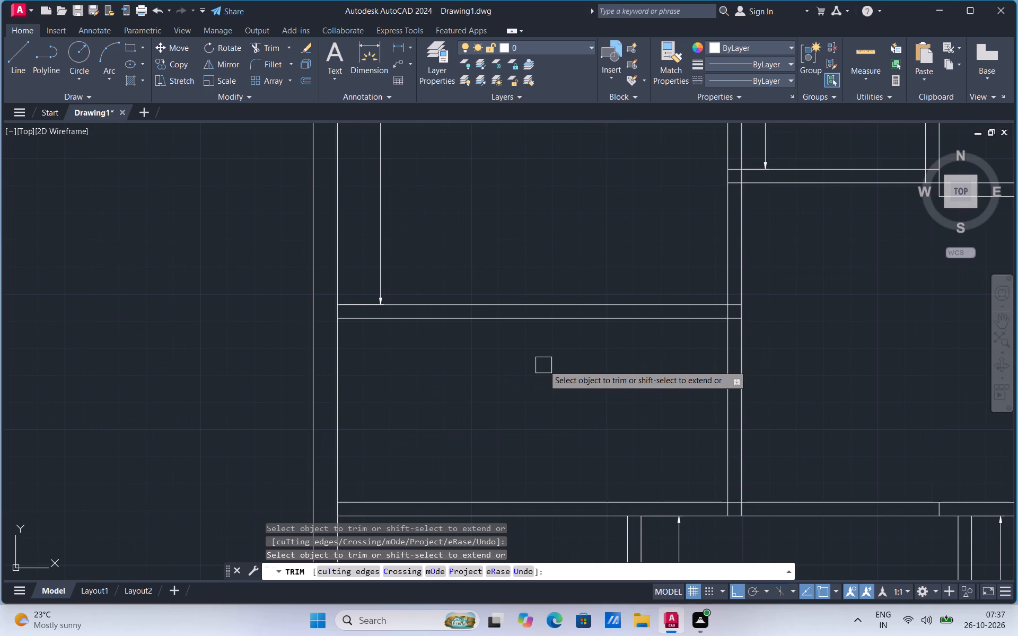
{"action": "key", "text": "Escape"}
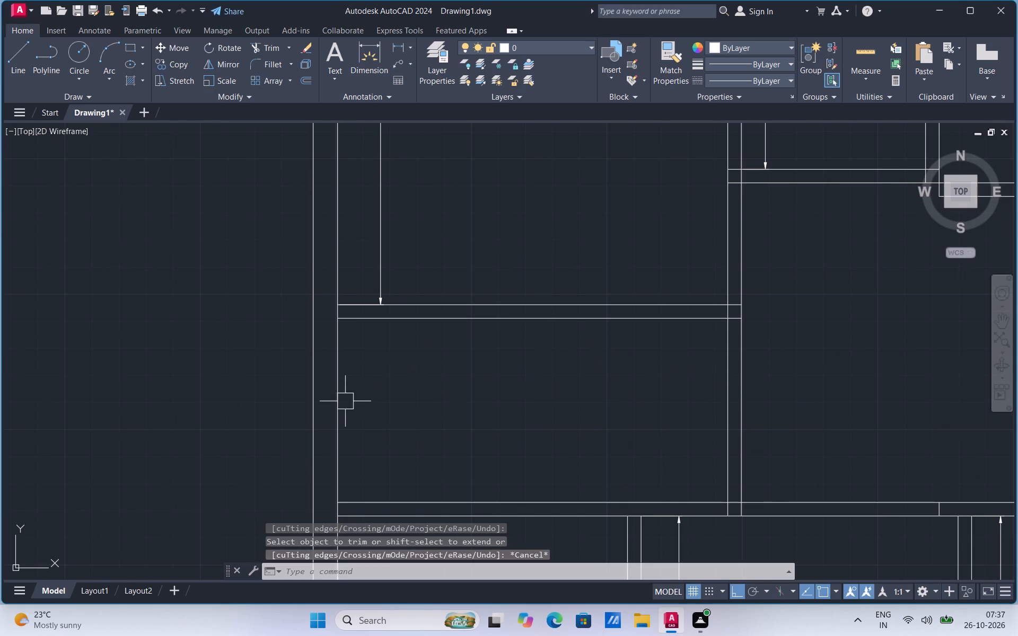
Trim the left outer wall's inner line where the partition below the top left room meets it.
{"action": "left_click", "coordinate": [260, 48]}
{"action": "scroll", "coordinate": [341, 302], "scroll_direction": "up", "scroll_amount": 3}
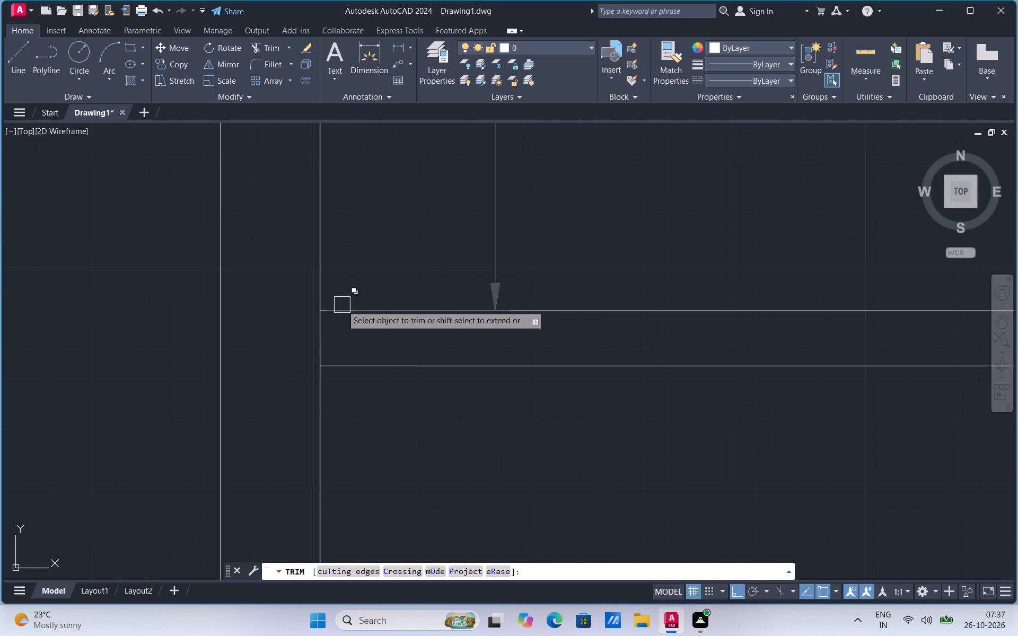
{"action": "left_click", "coordinate": [323, 339]}
{"action": "scroll", "coordinate": [371, 266], "scroll_direction": "down", "scroll_amount": 4}
{"action": "scroll", "coordinate": [363, 381], "scroll_direction": "up", "scroll_amount": 3}
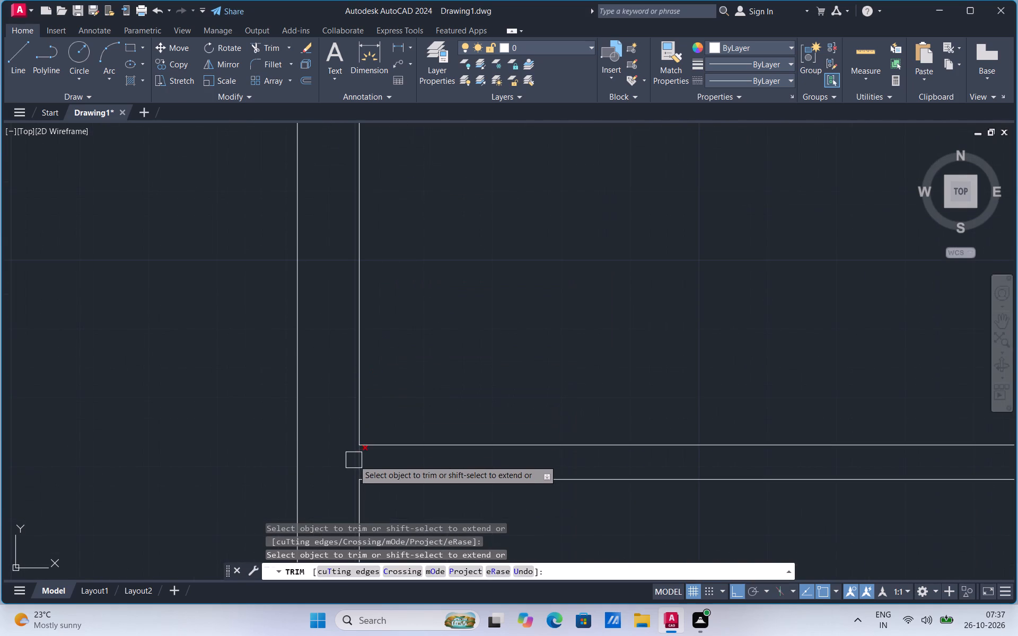
{"action": "left_click", "coordinate": [354, 460]}
{"action": "scroll", "coordinate": [354, 460], "scroll_direction": "down", "scroll_amount": 3}
{"action": "key", "text": "Escape"}
Copy the inner left wall line of the room below the top left room 5'7" to the right.
{"action": "left_click", "coordinate": [354, 408]}
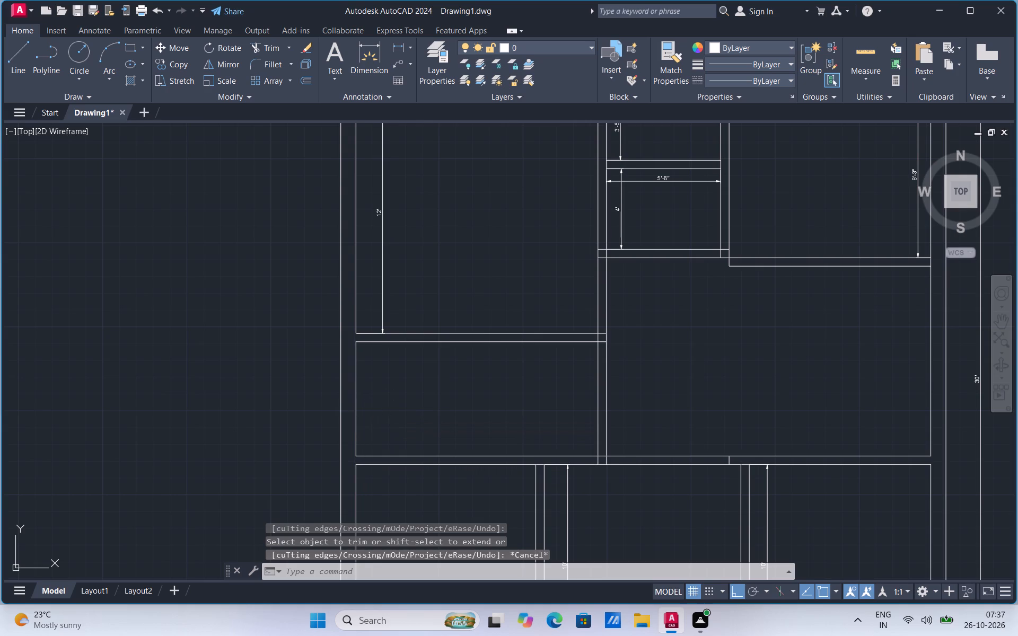
{"action": "right_click", "coordinate": [354, 408]}
{"action": "left_click", "coordinate": [406, 194]}
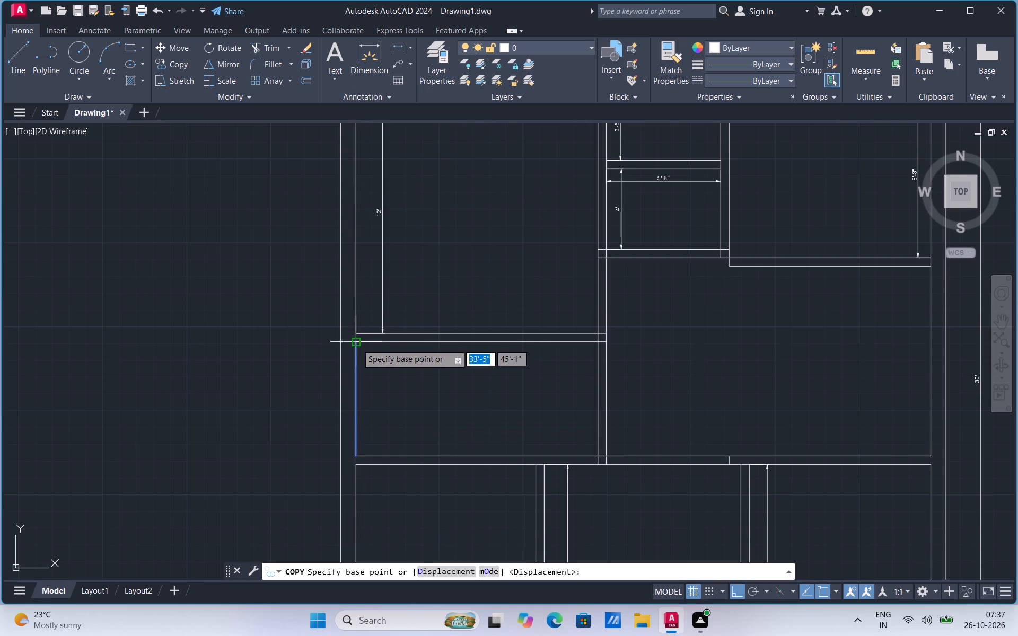
{"action": "left_click", "coordinate": [357, 344]}
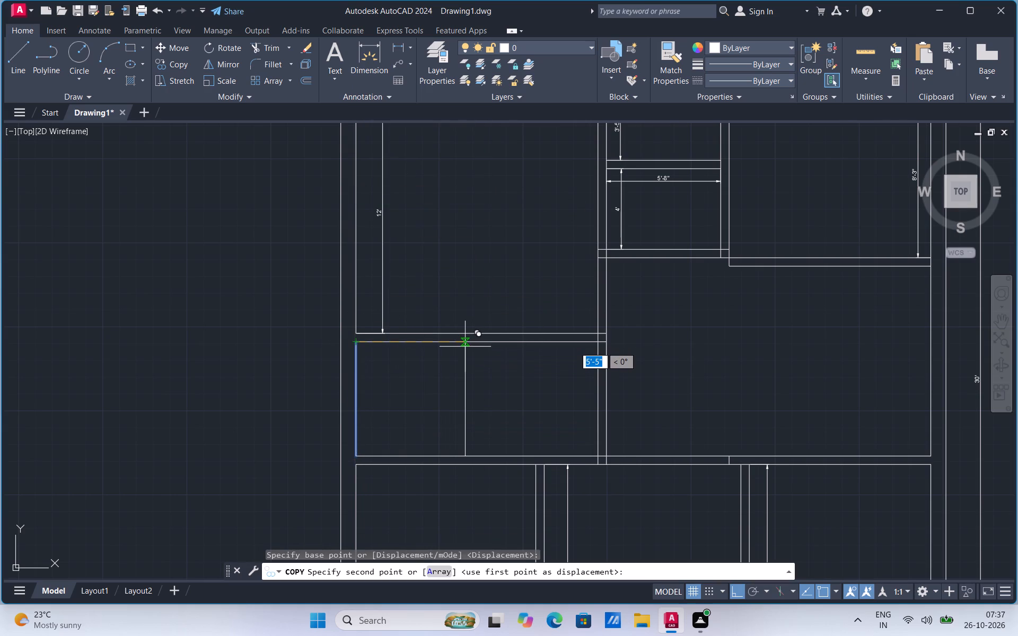
{"action": "type", "text": "5'"}
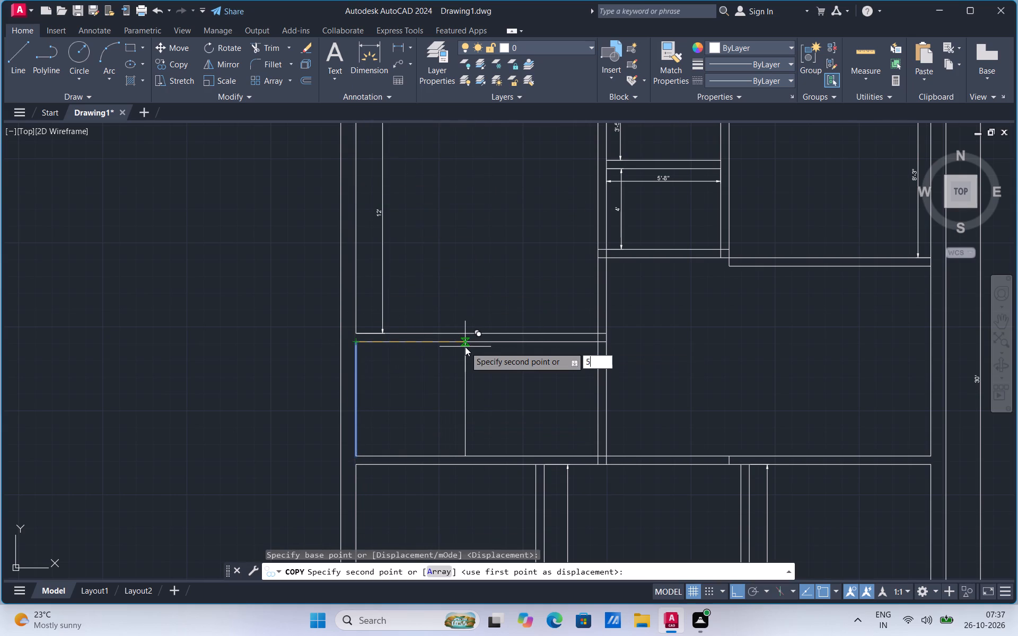
{"action": "key", "text": "7"}
{"action": "key", "text": "shift+quotedbl"}
{"action": "key", "text": "Return"}
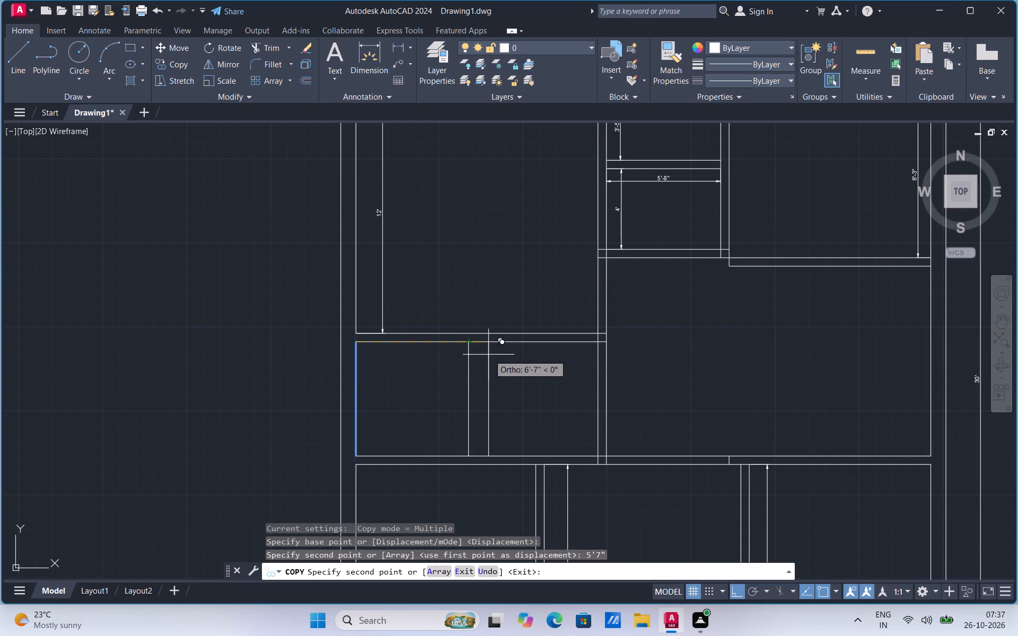
{"action": "key", "text": "Escape"}
Copy the new vertical line 5" further right to form a partition dividing the middle left room.
{"action": "left_click", "coordinate": [460, 375]}
{"action": "left_click", "coordinate": [475, 385]}
{"action": "left_click", "coordinate": [473, 393]}
{"action": "right_click", "coordinate": [473, 393]}
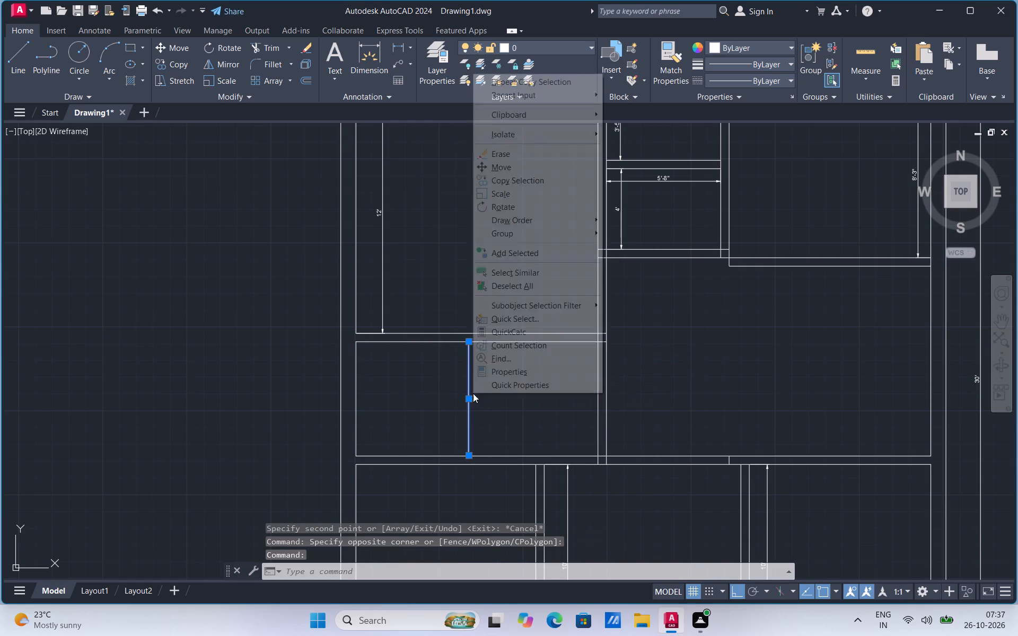
{"action": "left_click", "coordinate": [529, 181]}
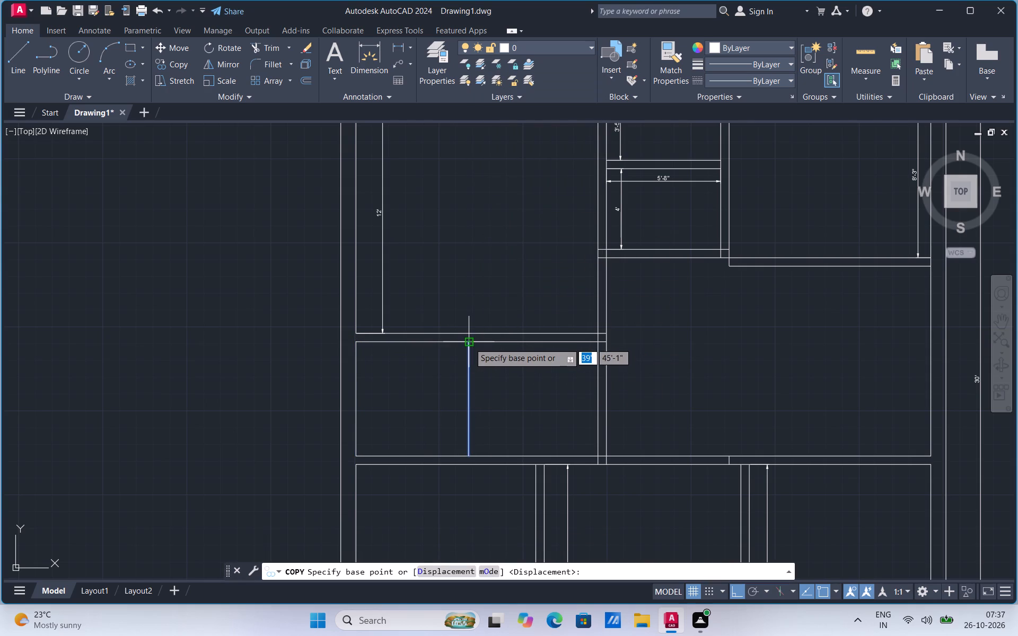
{"action": "left_click", "coordinate": [469, 343]}
{"action": "key", "text": "5"}
{"action": "key", "text": "Return"}
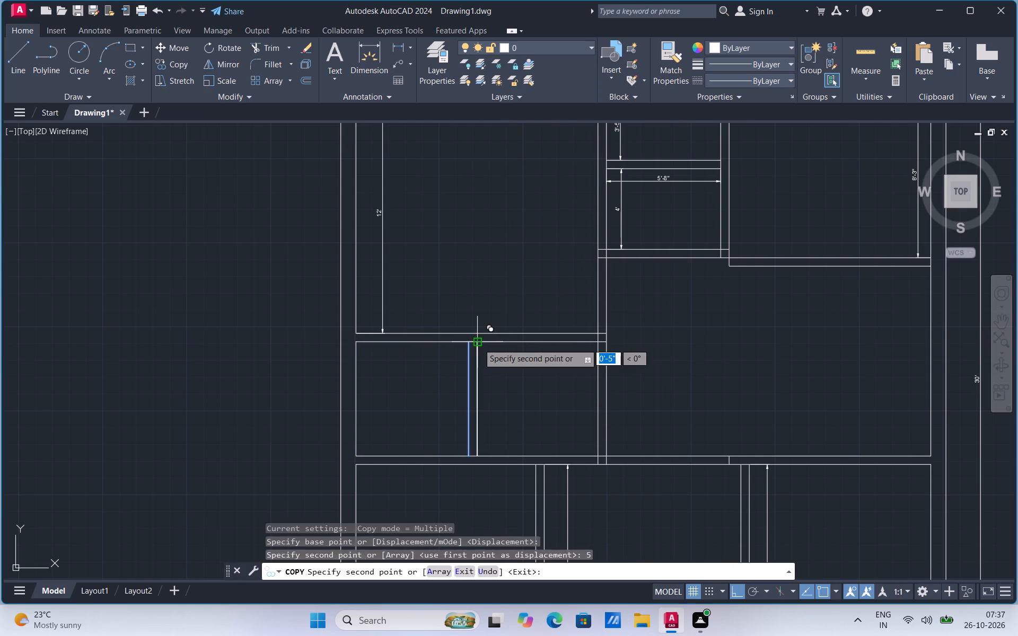
{"action": "key", "text": "Escape"}
Extend both lines of the partition between the two middle left rooms to the far lines of the walls above and below.
{"action": "type", "text": "ex"}
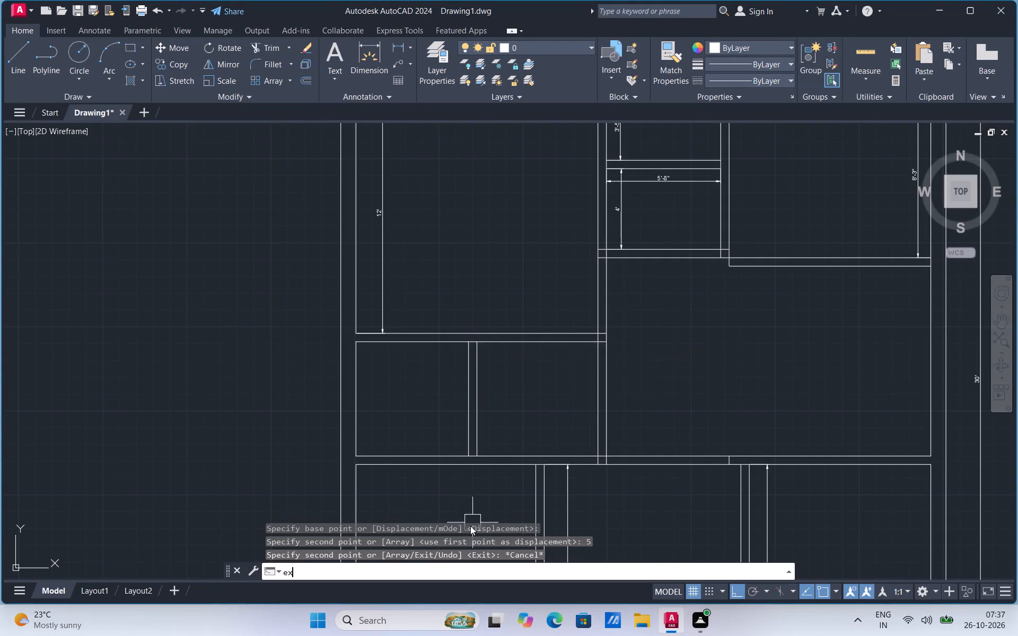
{"action": "left_click", "coordinate": [320, 427]}
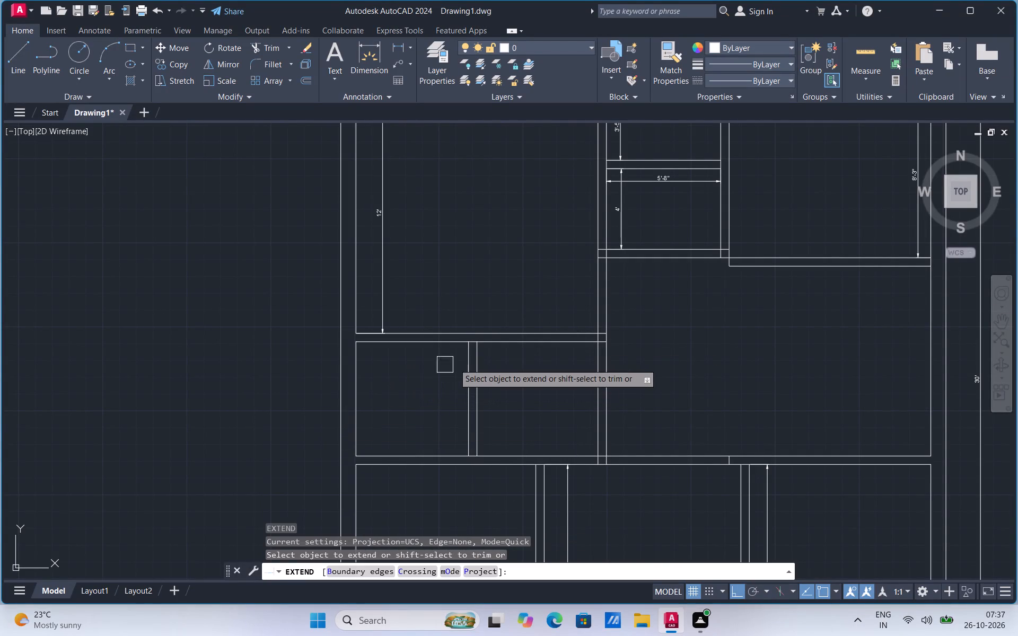
{"action": "left_click", "coordinate": [467, 359]}
{"action": "left_click", "coordinate": [477, 372]}
{"action": "left_click", "coordinate": [482, 420]}
{"action": "left_click", "coordinate": [469, 428]}
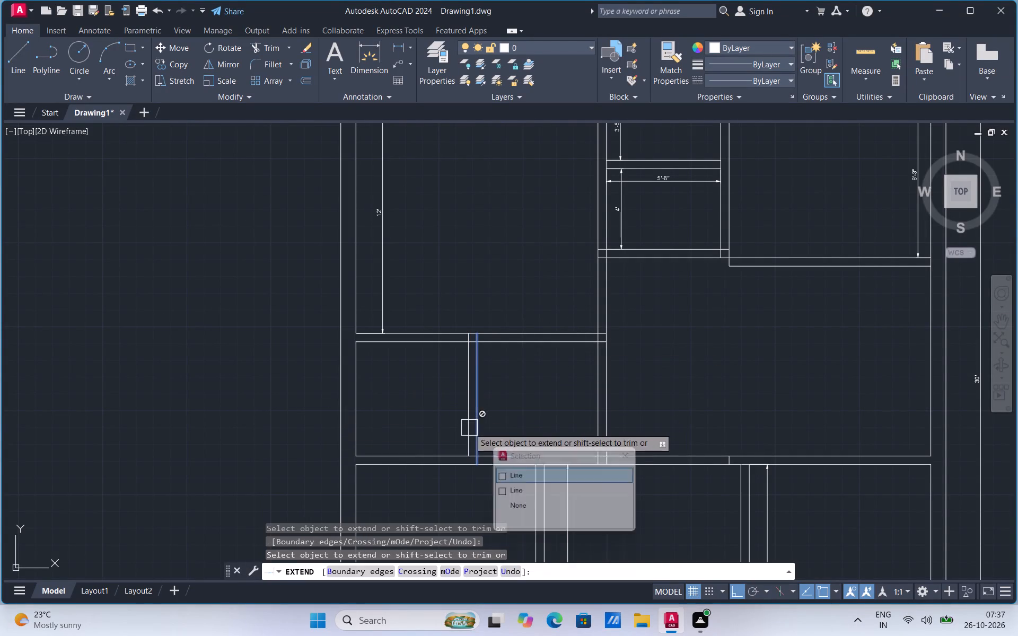
{"action": "left_click", "coordinate": [467, 412]}
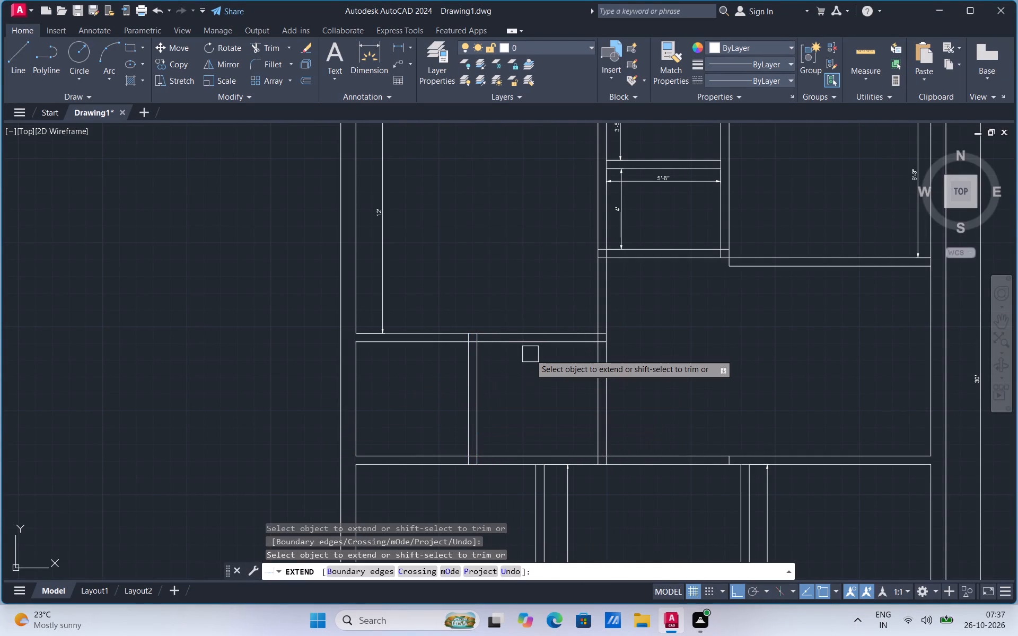
{"action": "key", "text": "Escape"}
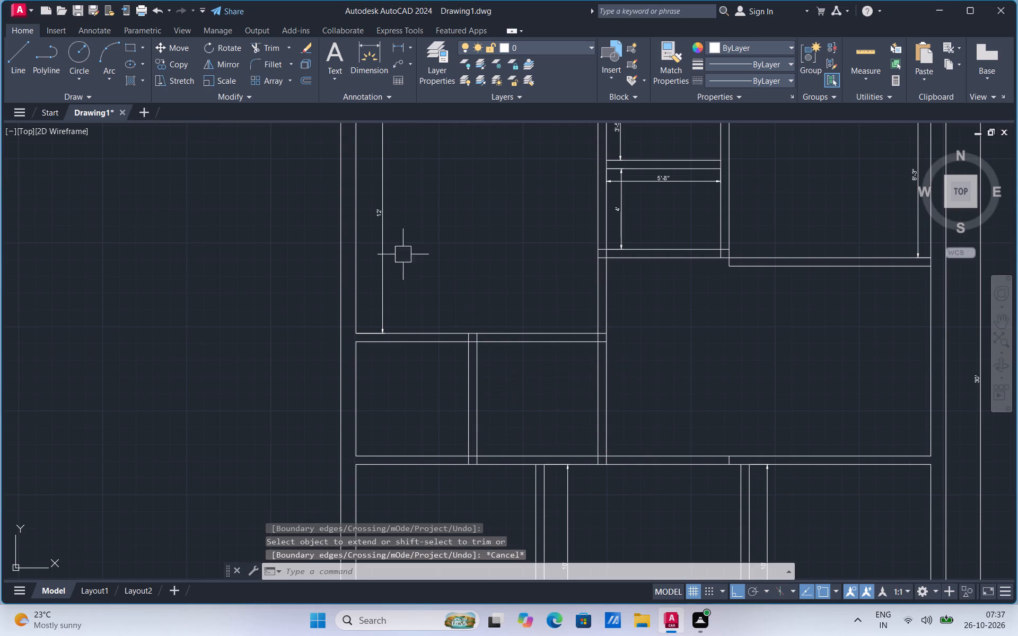
Add horizontal linear dimensions for the widths of the two middle left rooms, just below their upper wall.
{"action": "left_click", "coordinate": [406, 47]}
{"action": "left_click", "coordinate": [358, 342]}
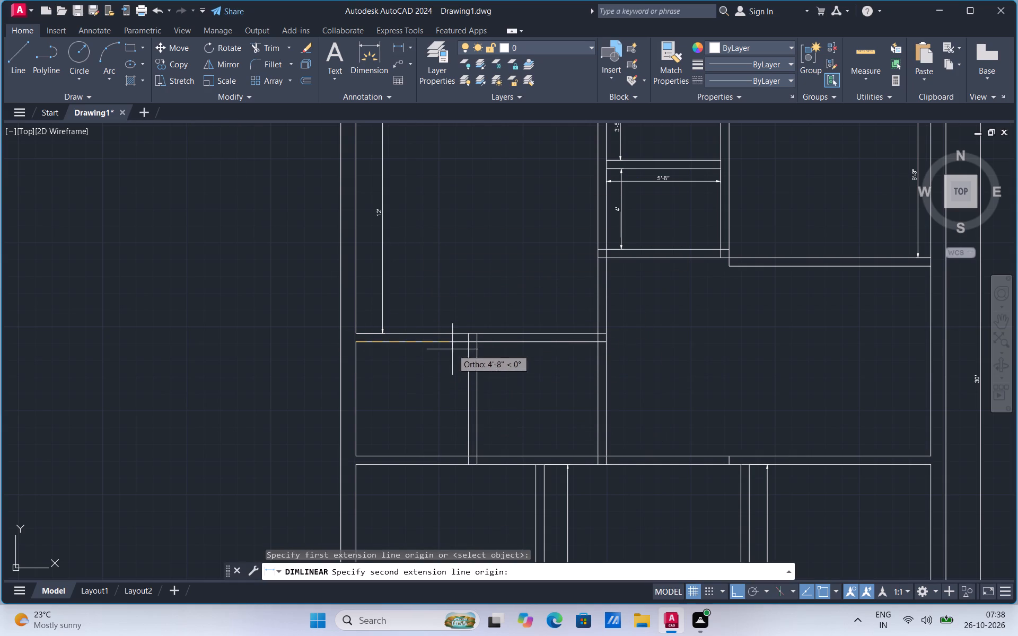
{"action": "left_click", "coordinate": [468, 342]}
{"action": "left_click", "coordinate": [466, 359]}
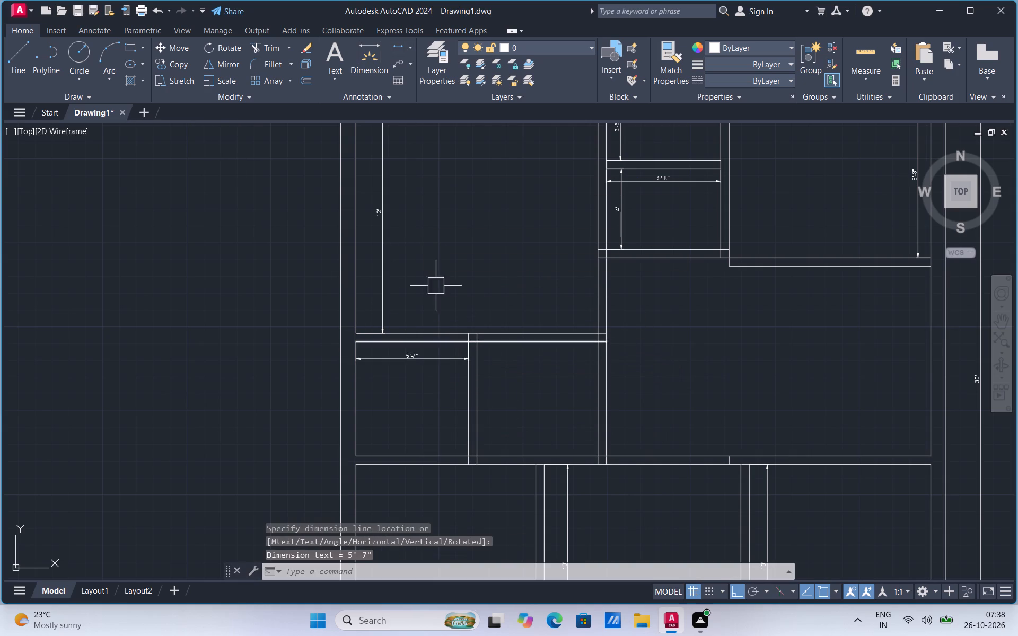
{"action": "left_click", "coordinate": [401, 50]}
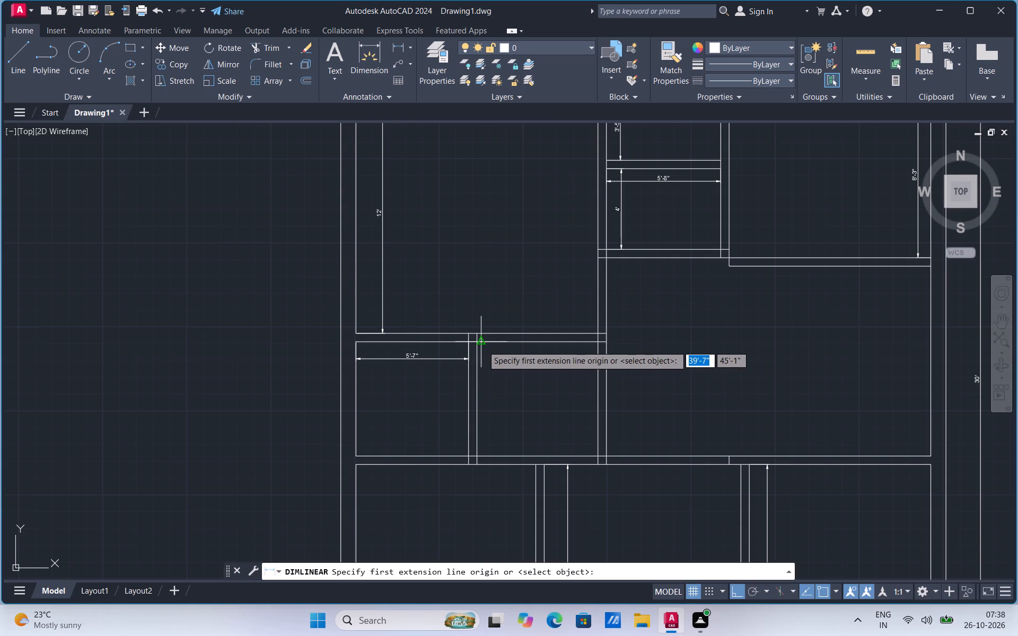
{"action": "left_click", "coordinate": [473, 340]}
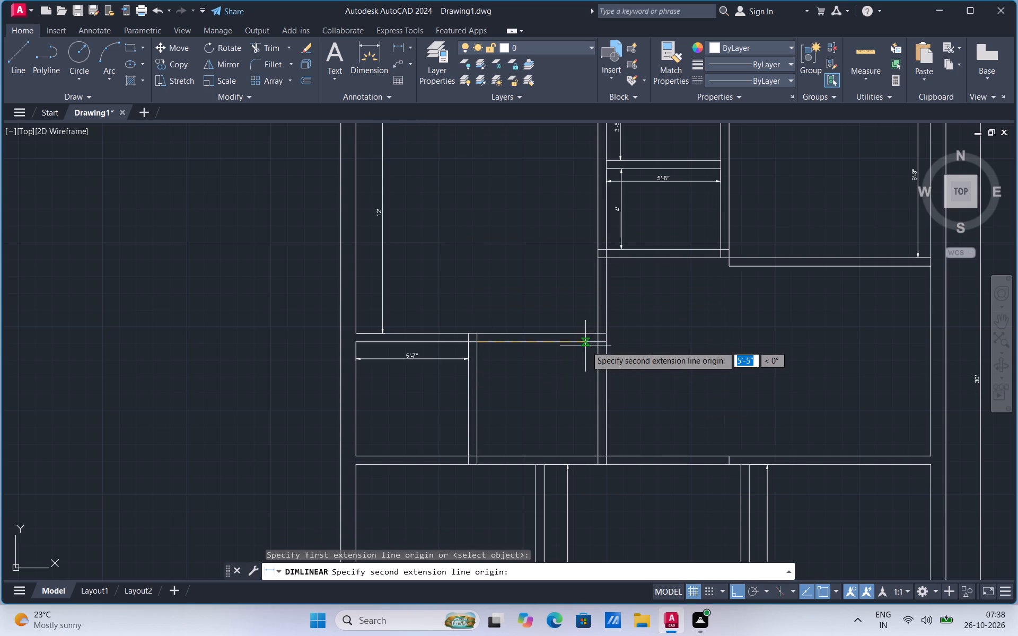
{"action": "left_click", "coordinate": [598, 345]}
{"action": "left_click", "coordinate": [598, 360]}
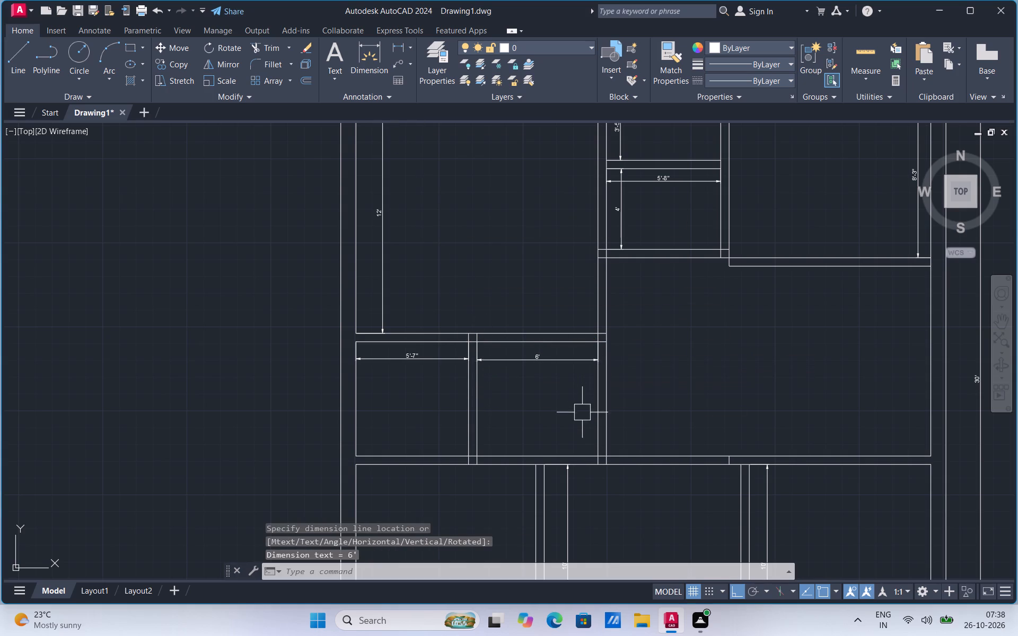
Add vertical linear dimensions for the heights of the two middle left rooms, near each room's left side.
{"action": "scroll", "coordinate": [582, 413], "scroll_direction": "up", "scroll_amount": 2}
{"action": "scroll", "coordinate": [580, 416], "scroll_direction": "down", "scroll_amount": 1}
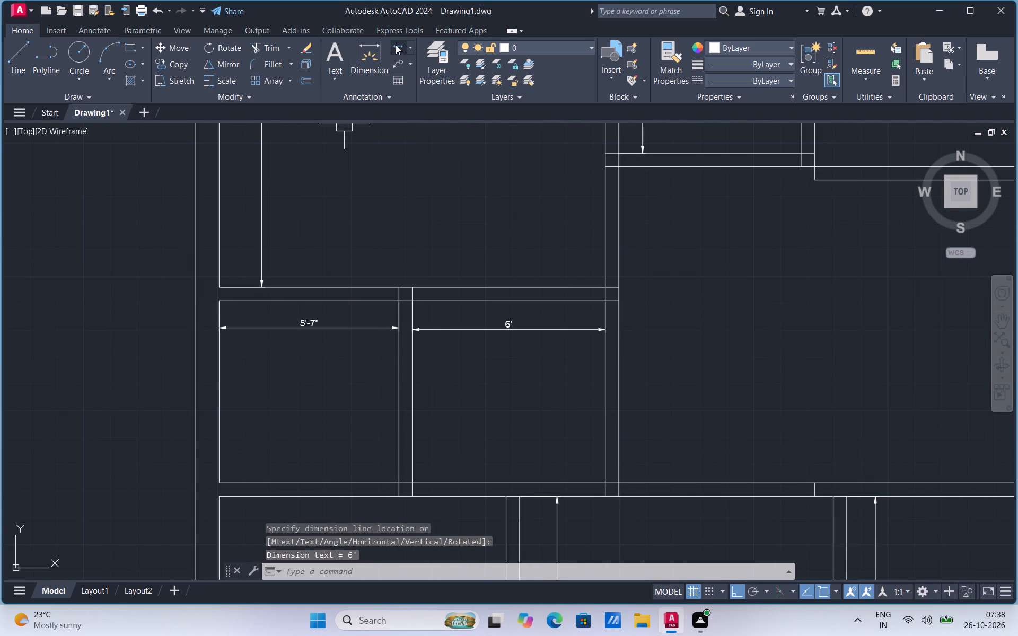
{"action": "left_click", "coordinate": [399, 48]}
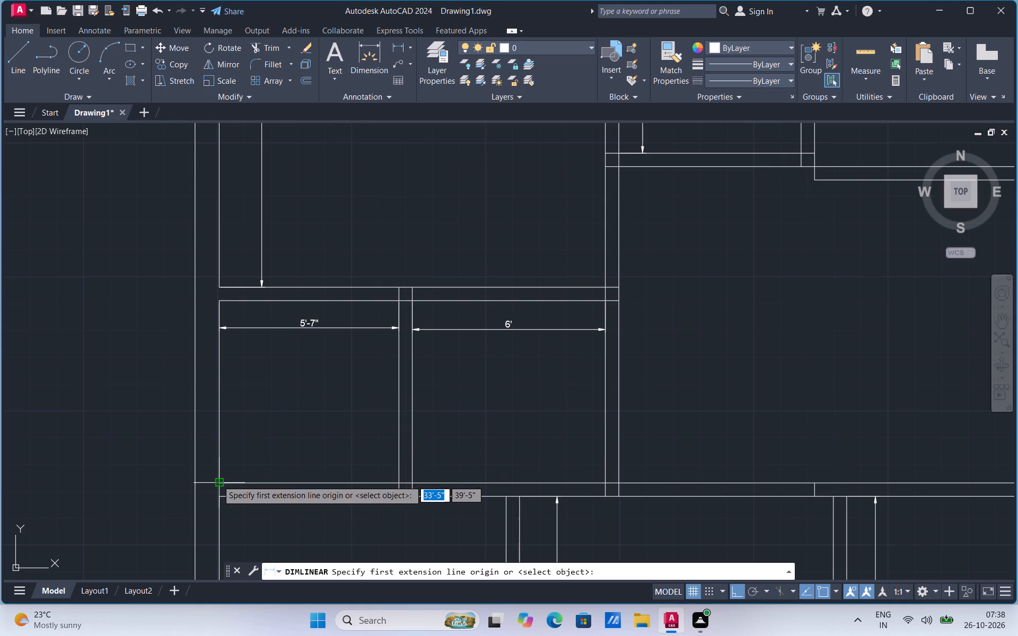
{"action": "left_click", "coordinate": [218, 481]}
{"action": "left_click", "coordinate": [221, 299]}
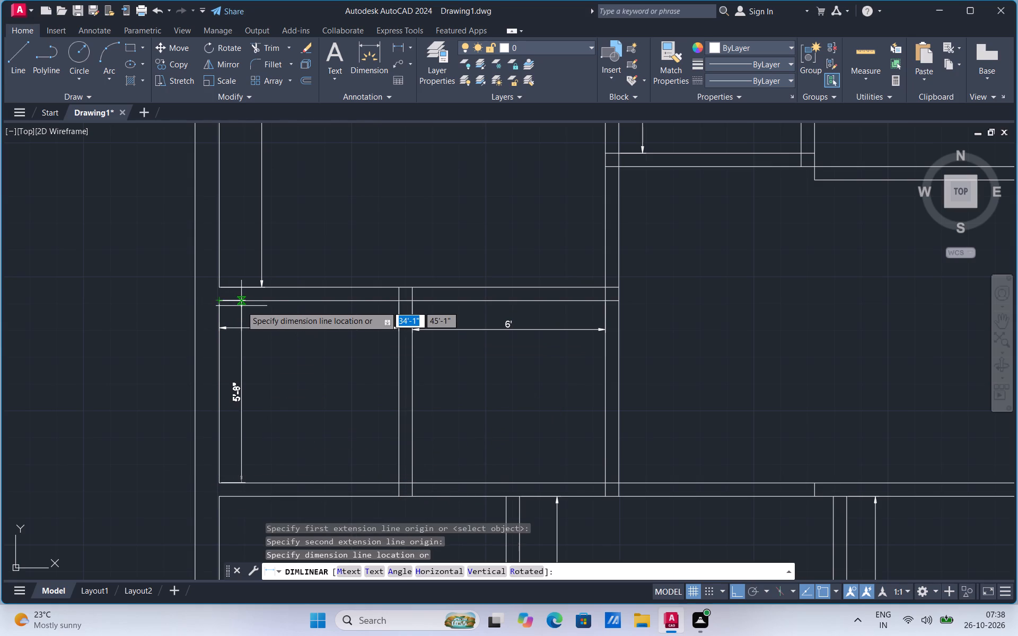
{"action": "left_click", "coordinate": [241, 306]}
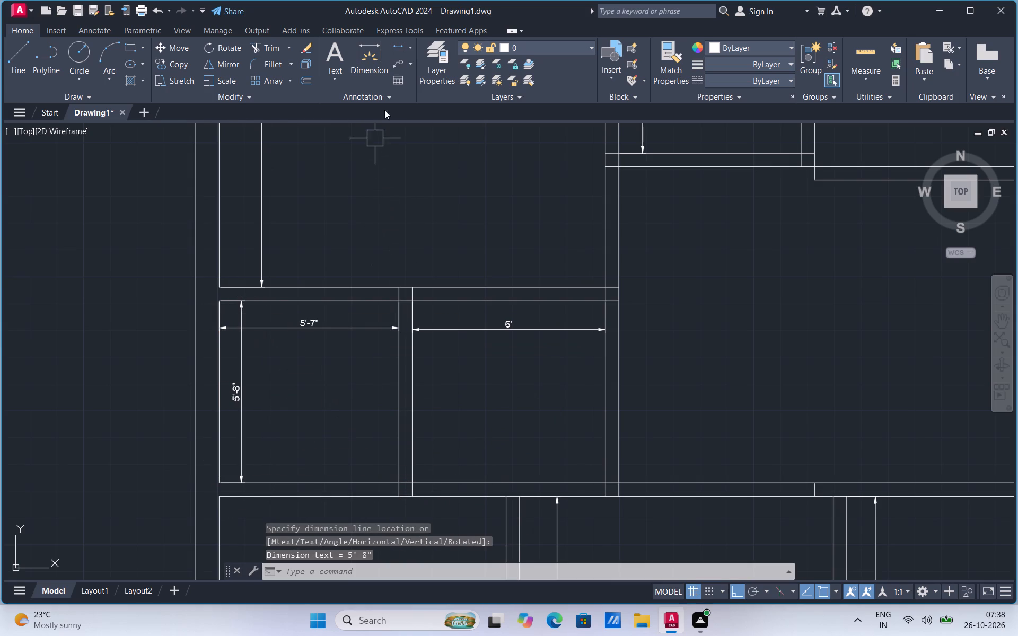
{"action": "left_click", "coordinate": [400, 43]}
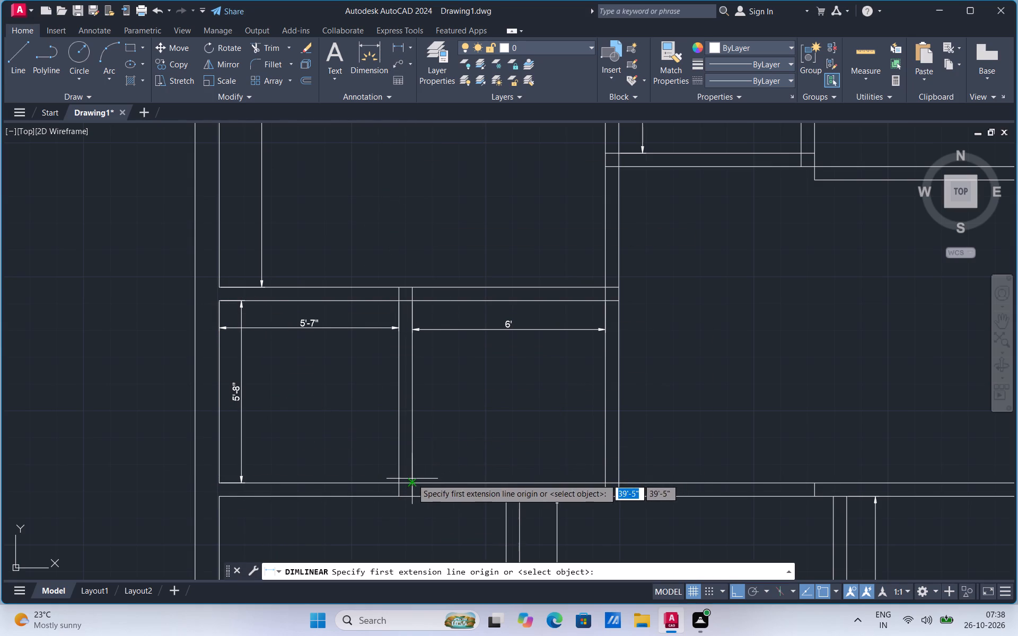
{"action": "left_click", "coordinate": [412, 479]}
{"action": "left_click", "coordinate": [417, 305]}
{"action": "left_click", "coordinate": [459, 317]}
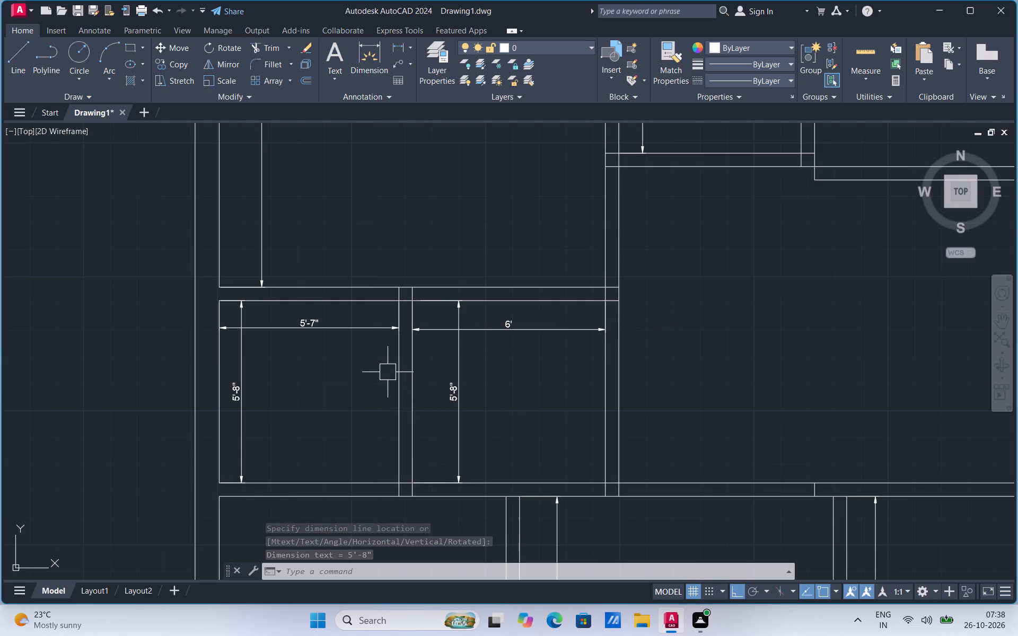
Examine the wall junctions and room dimensions across the whole floor plan.
{"action": "scroll", "coordinate": [388, 372], "scroll_direction": "down", "scroll_amount": 2}
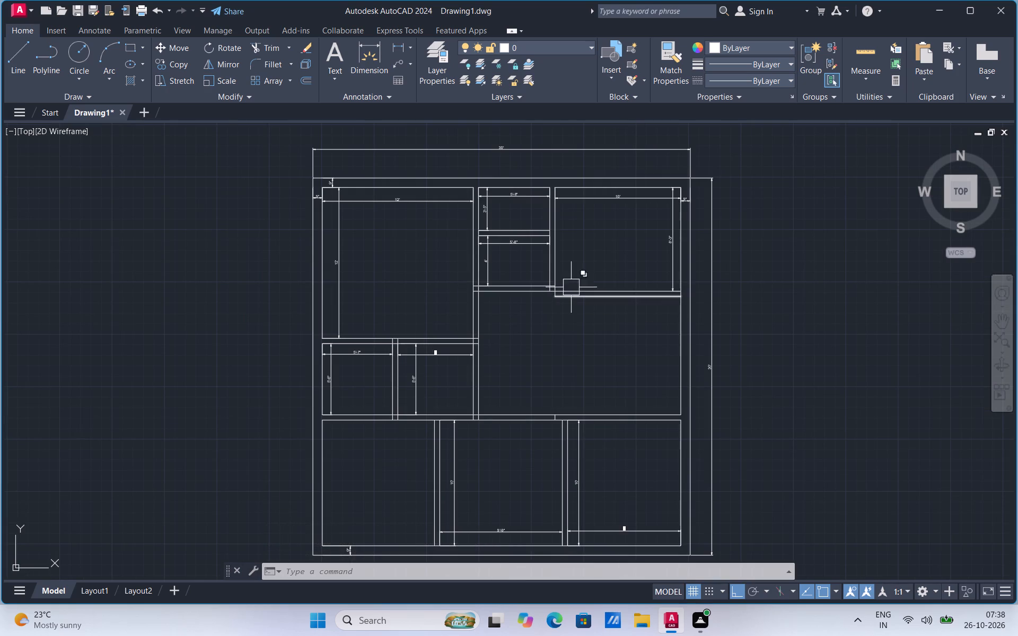
{"action": "scroll", "coordinate": [573, 281], "scroll_direction": "up", "scroll_amount": 1}
{"action": "scroll", "coordinate": [476, 283], "scroll_direction": "down", "scroll_amount": 2}
{"action": "scroll", "coordinate": [489, 372], "scroll_direction": "up", "scroll_amount": 2}
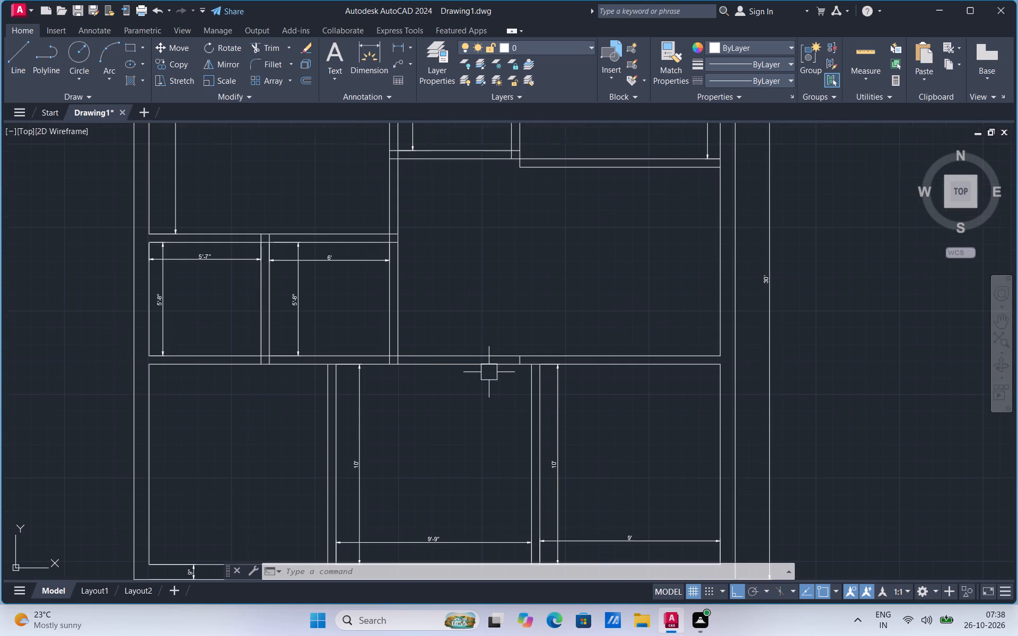
{"action": "scroll", "coordinate": [489, 372], "scroll_direction": "up", "scroll_amount": 1}
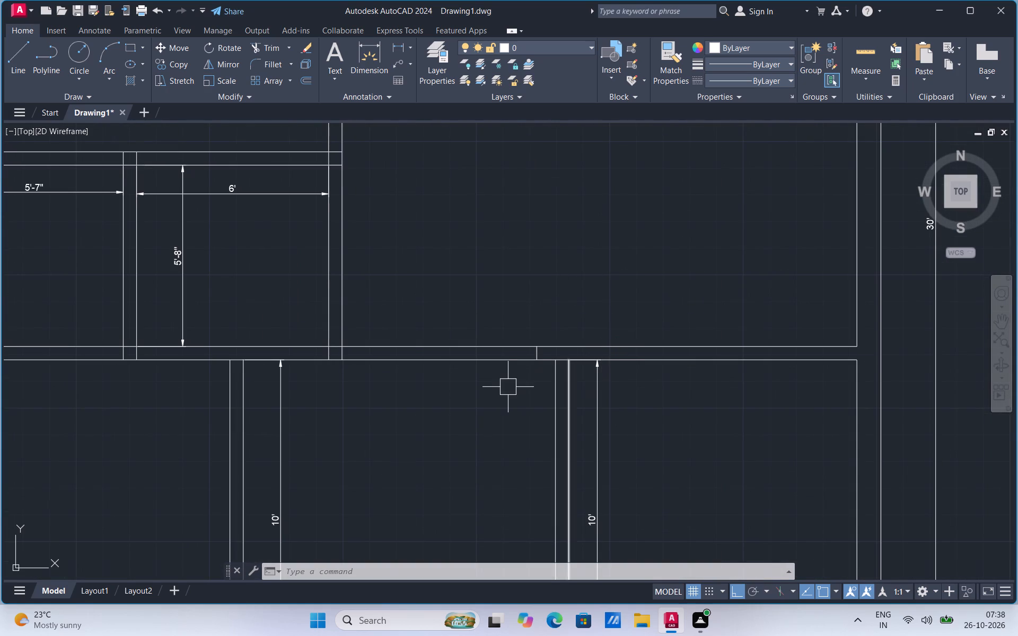
{"action": "scroll", "coordinate": [507, 387], "scroll_direction": "down", "scroll_amount": 2}
{"action": "scroll", "coordinate": [470, 136], "scroll_direction": "up", "scroll_amount": 2}
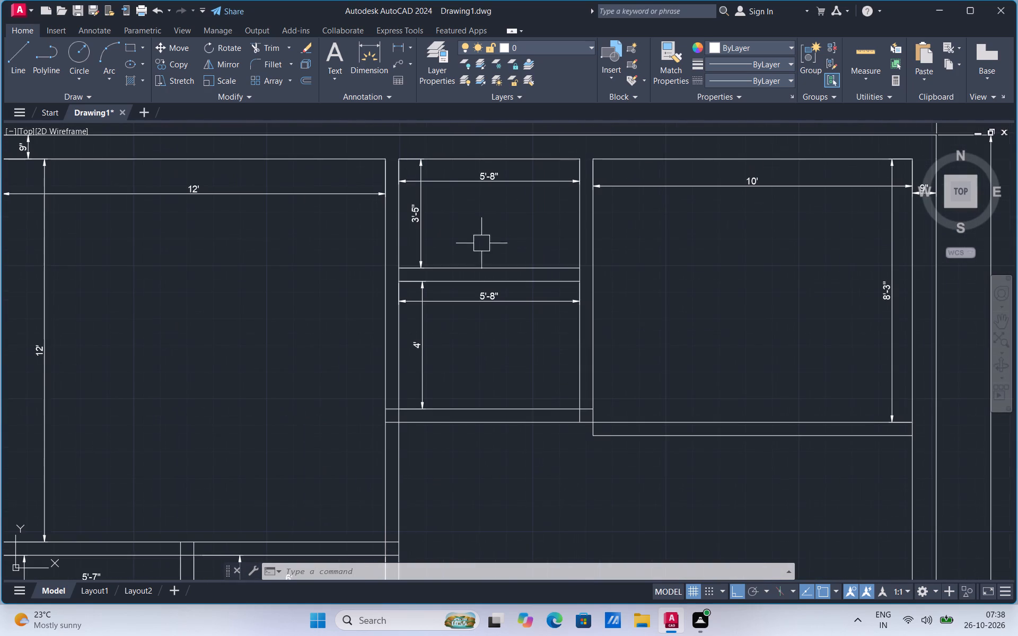
{"action": "scroll", "coordinate": [574, 259], "scroll_direction": "down", "scroll_amount": 2}
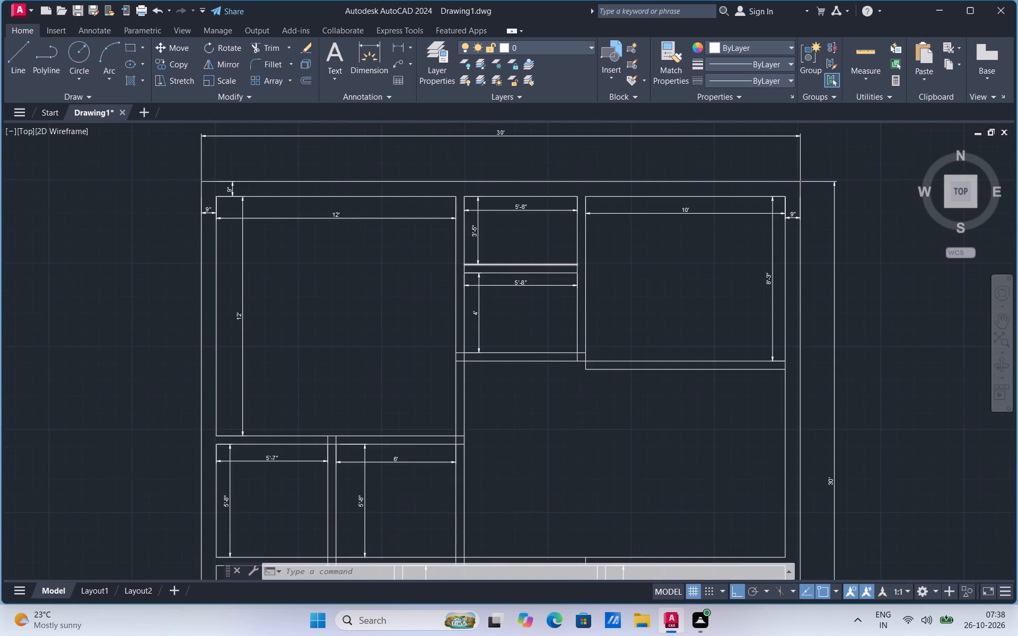
{"action": "scroll", "coordinate": [591, 242], "scroll_direction": "down", "scroll_amount": 1}
{"action": "scroll", "coordinate": [552, 374], "scroll_direction": "up", "scroll_amount": 1}
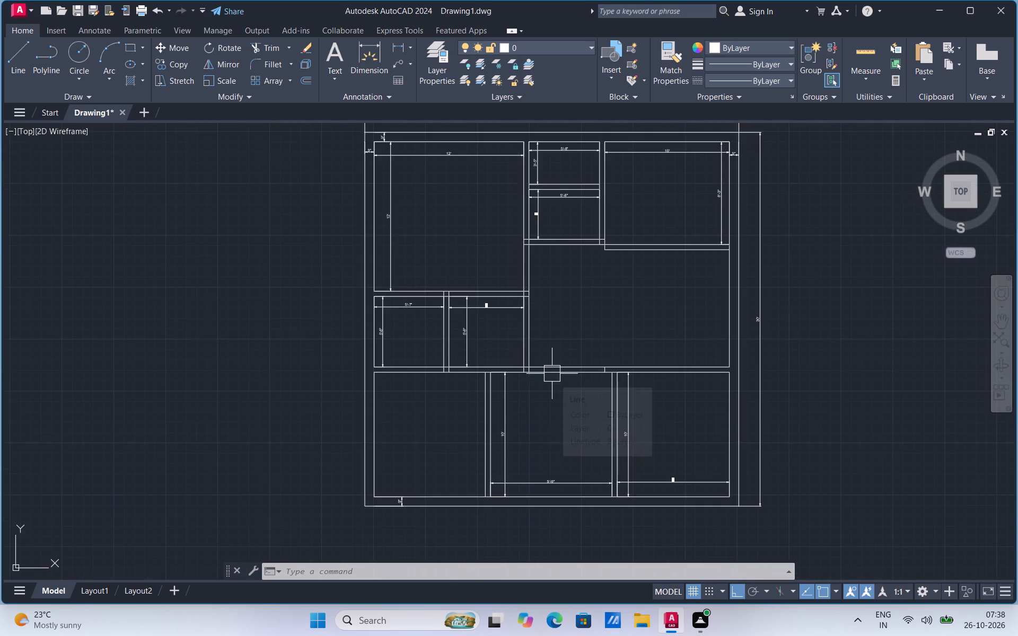
Draw a 2' by 9" rectangle in the empty space to the left of the floor plan.
{"action": "left_click", "coordinate": [142, 46]}
{"action": "left_click", "coordinate": [139, 68]}
{"action": "left_click", "coordinate": [175, 413]}
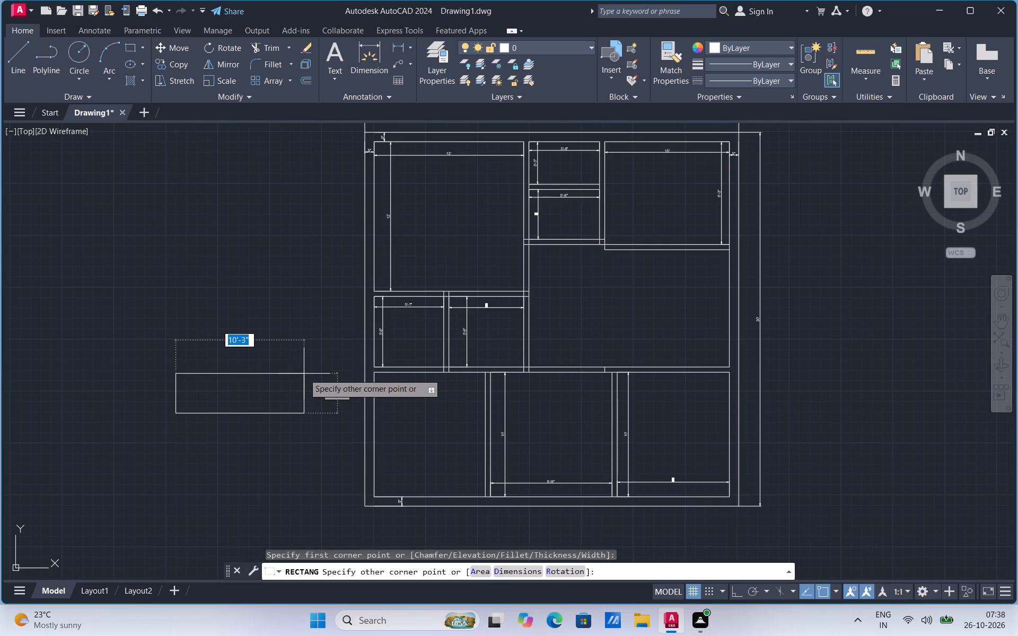
{"action": "type", "text": "2'"}
{"action": "type", "text": ",9"}
{"action": "key", "text": "Return"}
Explode the 2' by 9" rectangle into separate lines.
{"action": "scroll", "coordinate": [134, 409], "scroll_direction": "up", "scroll_amount": 3}
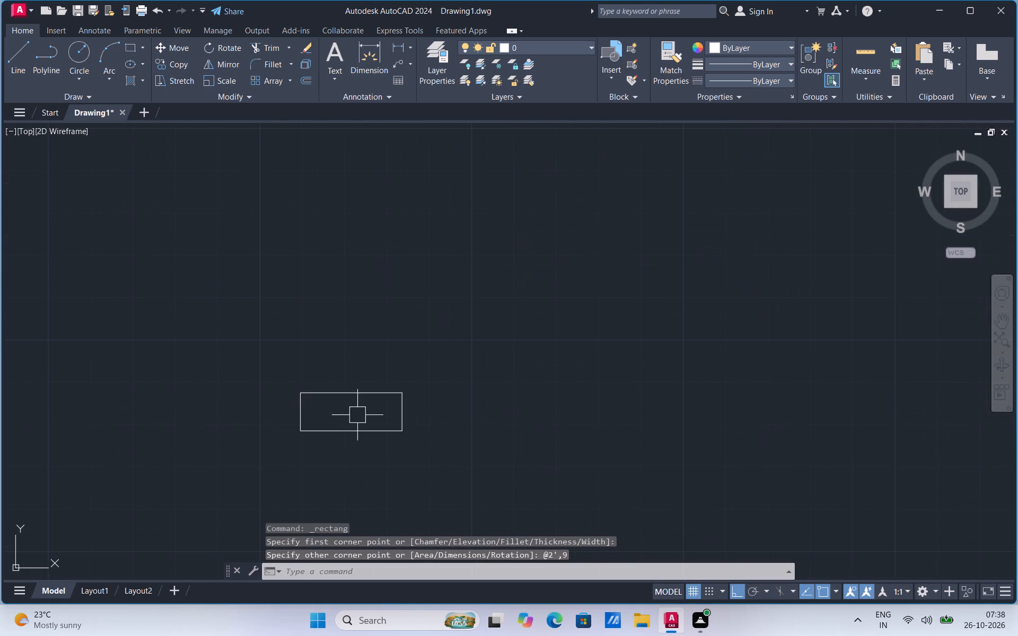
{"action": "scroll", "coordinate": [358, 415], "scroll_direction": "up", "scroll_amount": 1}
{"action": "left_click", "coordinate": [336, 381]}
{"action": "type", "text": "ex"}
{"action": "left_click", "coordinate": [381, 427]}
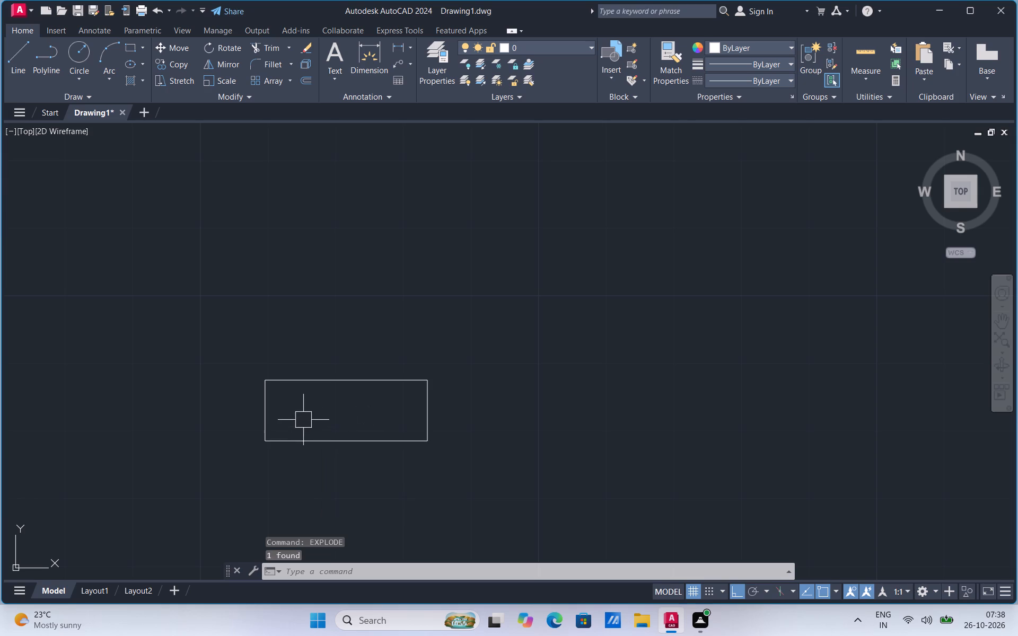
Copy the rectangle's top edge down to the middle of its left side and halfway along each half, forming four horizontal strips.
{"action": "scroll", "coordinate": [289, 418], "scroll_direction": "up", "scroll_amount": 1}
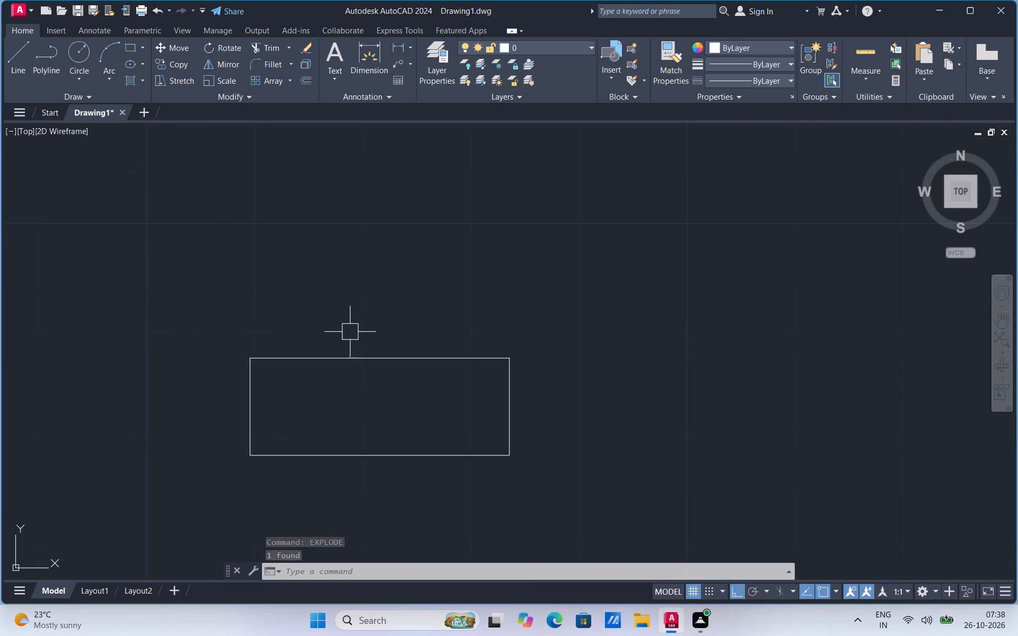
{"action": "left_click", "coordinate": [340, 351]}
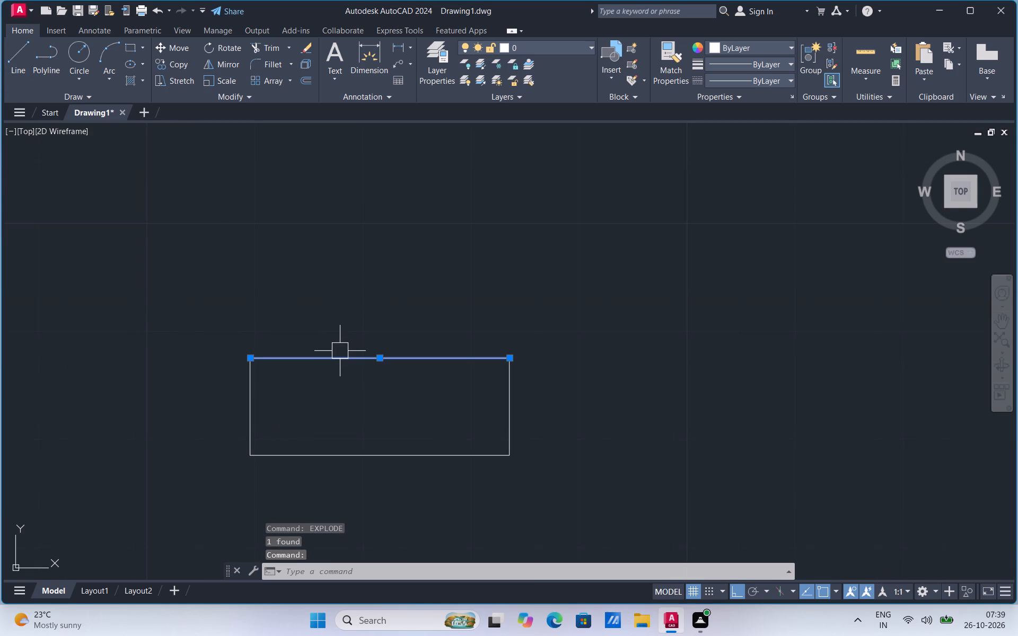
{"action": "right_click", "coordinate": [340, 351]}
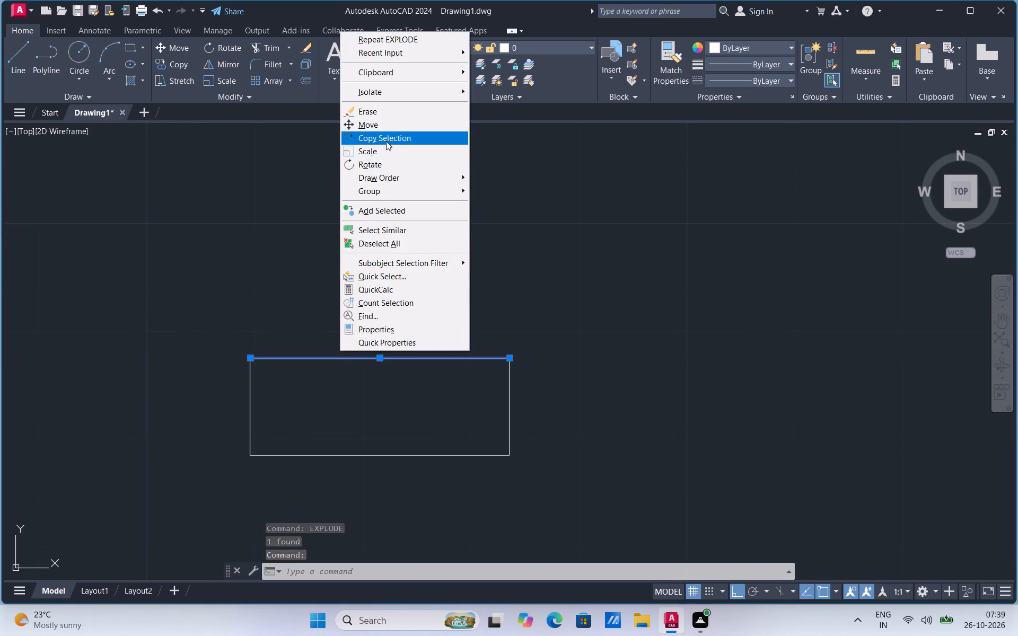
{"action": "left_click", "coordinate": [386, 141]}
{"action": "left_click", "coordinate": [249, 359]}
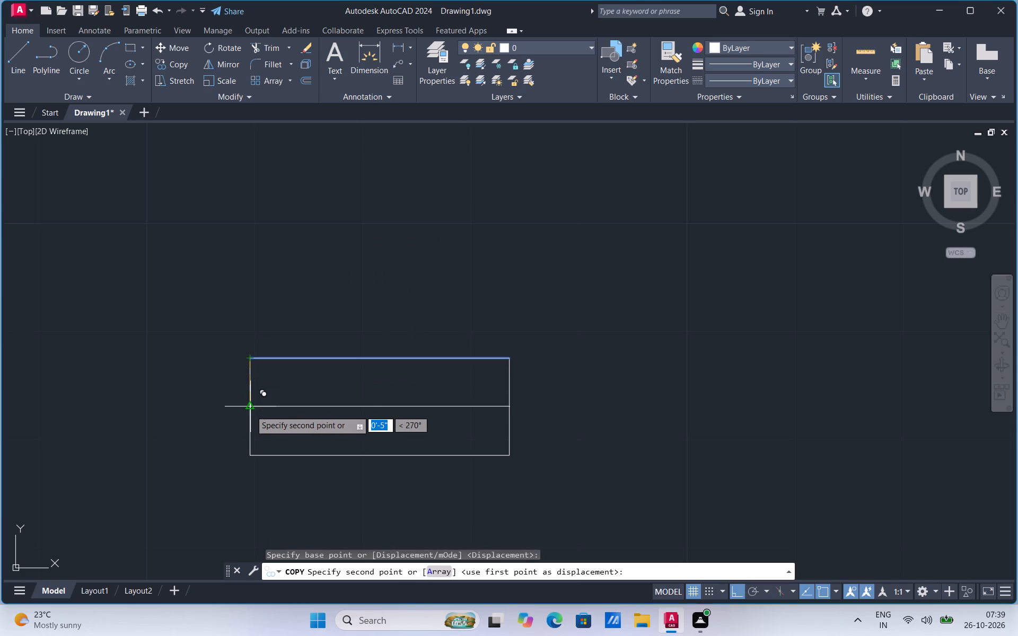
{"action": "left_click", "coordinate": [250, 410]}
{"action": "left_click", "coordinate": [252, 382]}
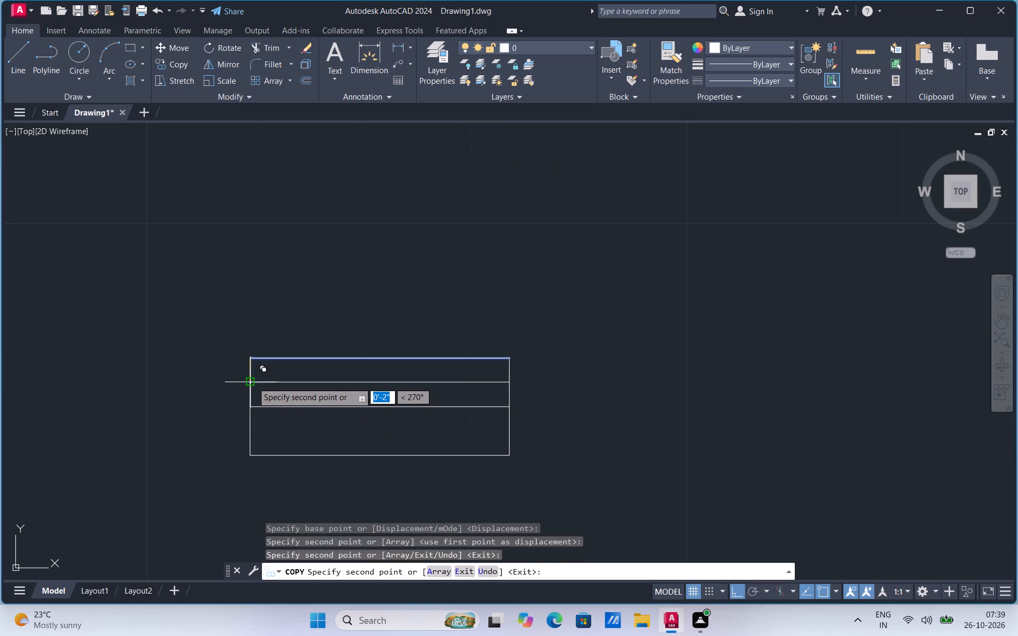
{"action": "left_click", "coordinate": [249, 430]}
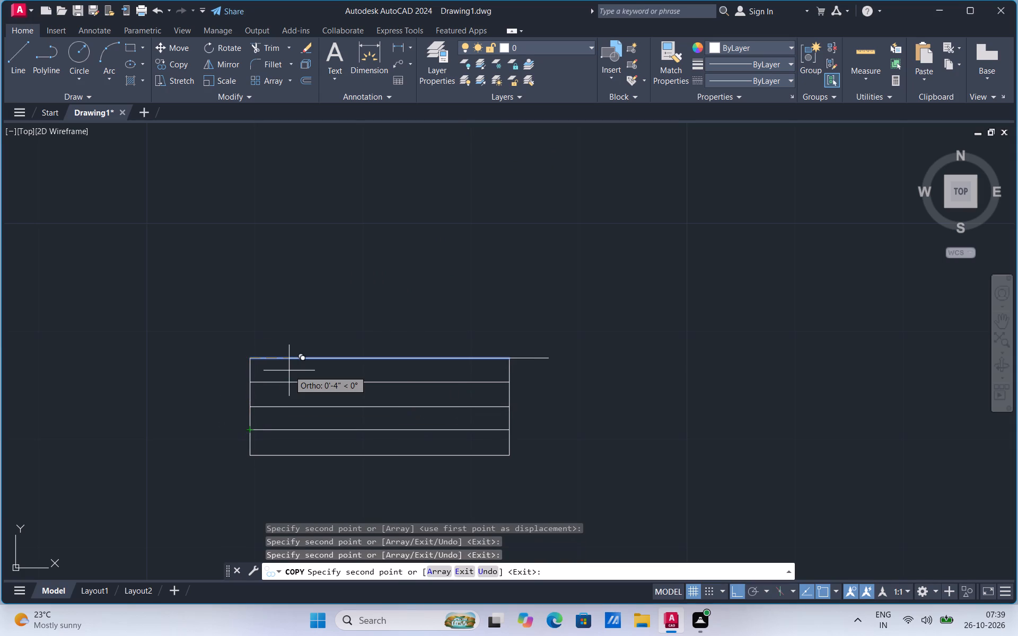
{"action": "key", "text": "Escape"}
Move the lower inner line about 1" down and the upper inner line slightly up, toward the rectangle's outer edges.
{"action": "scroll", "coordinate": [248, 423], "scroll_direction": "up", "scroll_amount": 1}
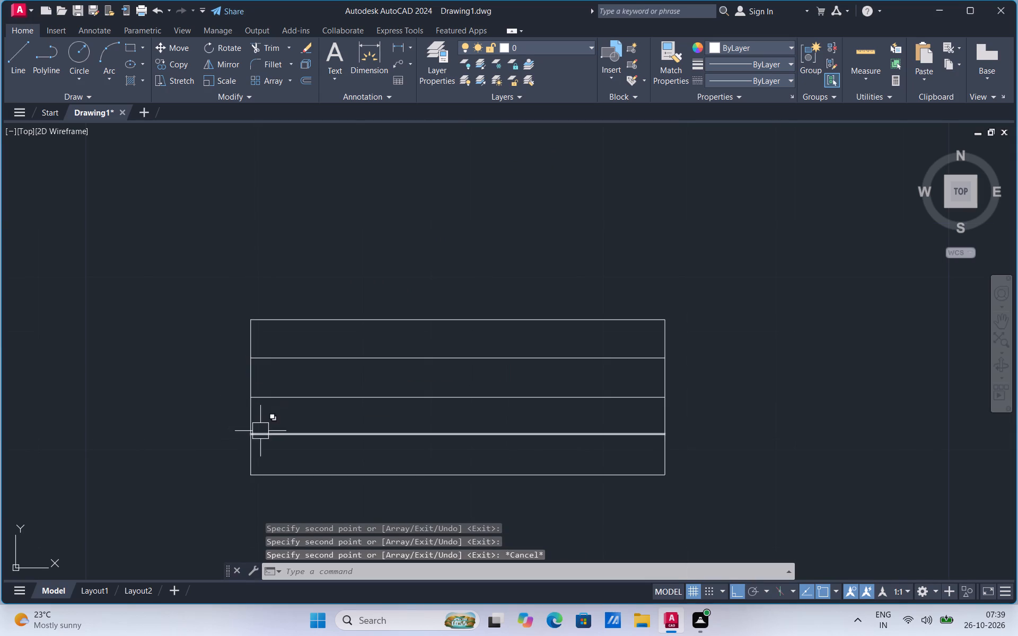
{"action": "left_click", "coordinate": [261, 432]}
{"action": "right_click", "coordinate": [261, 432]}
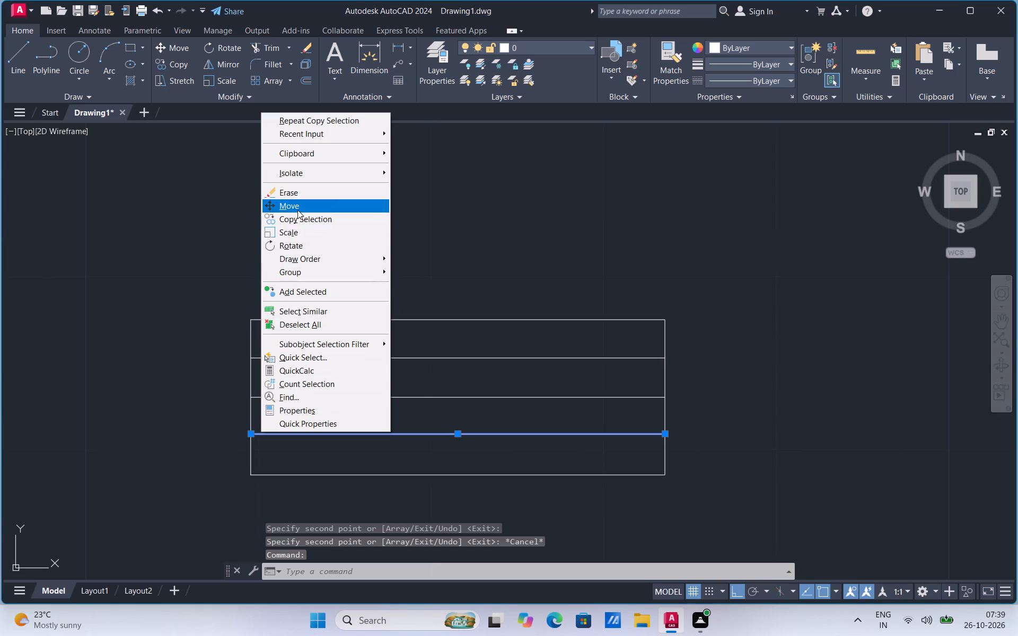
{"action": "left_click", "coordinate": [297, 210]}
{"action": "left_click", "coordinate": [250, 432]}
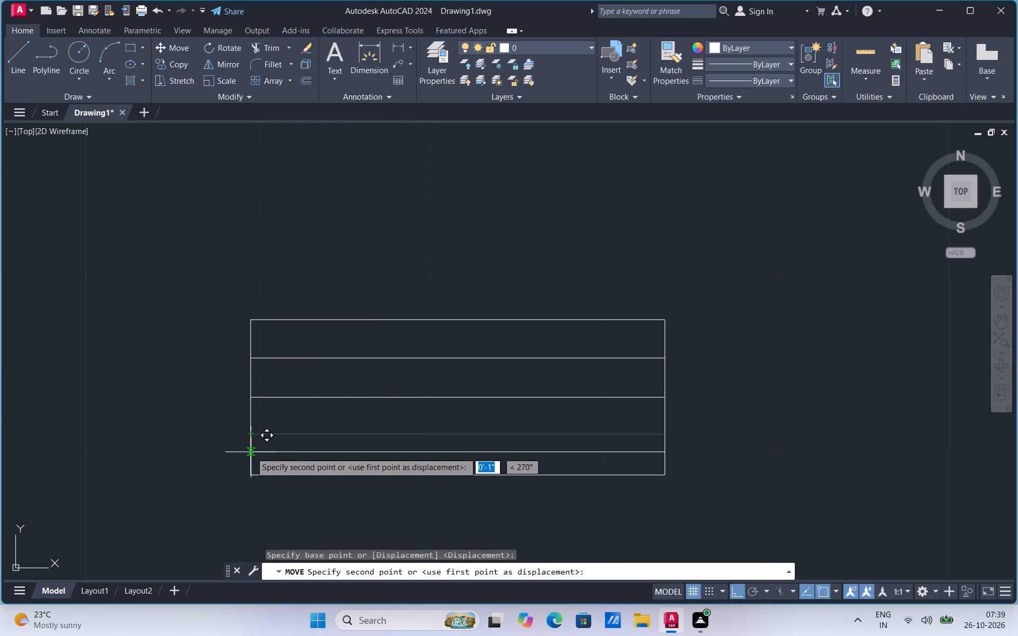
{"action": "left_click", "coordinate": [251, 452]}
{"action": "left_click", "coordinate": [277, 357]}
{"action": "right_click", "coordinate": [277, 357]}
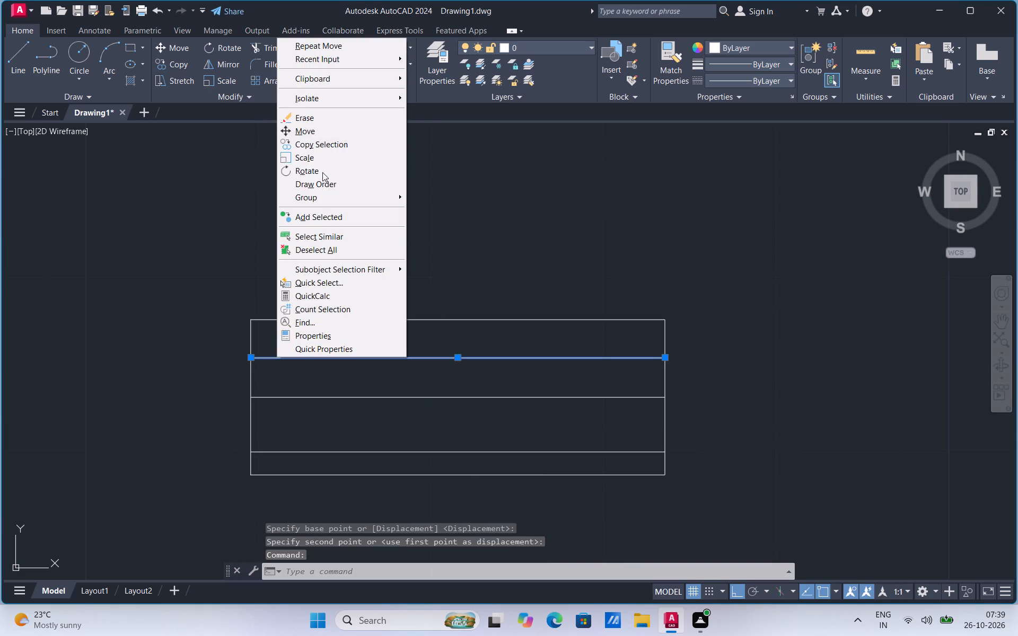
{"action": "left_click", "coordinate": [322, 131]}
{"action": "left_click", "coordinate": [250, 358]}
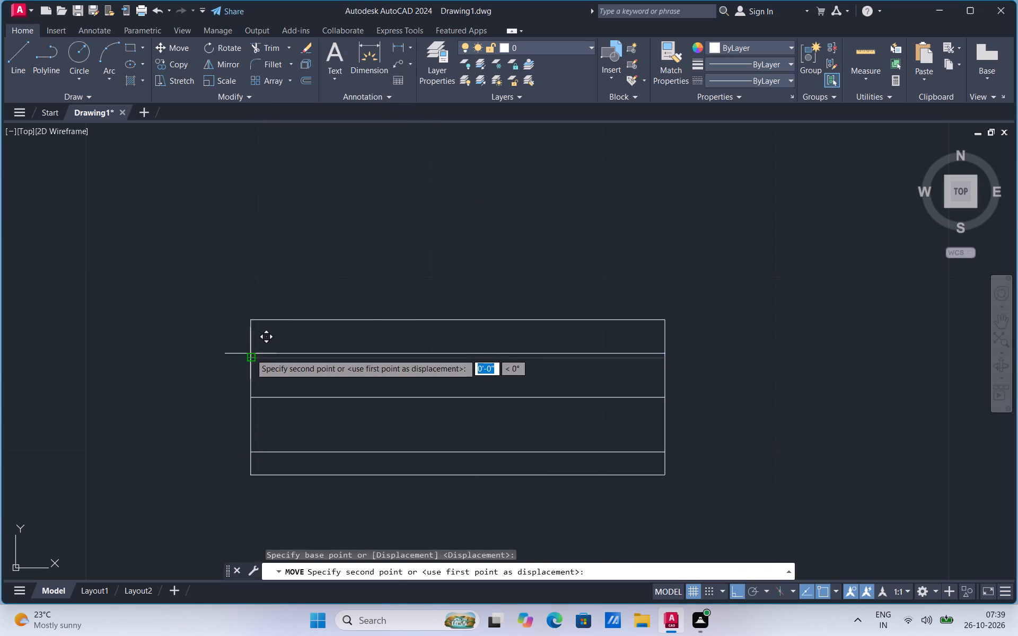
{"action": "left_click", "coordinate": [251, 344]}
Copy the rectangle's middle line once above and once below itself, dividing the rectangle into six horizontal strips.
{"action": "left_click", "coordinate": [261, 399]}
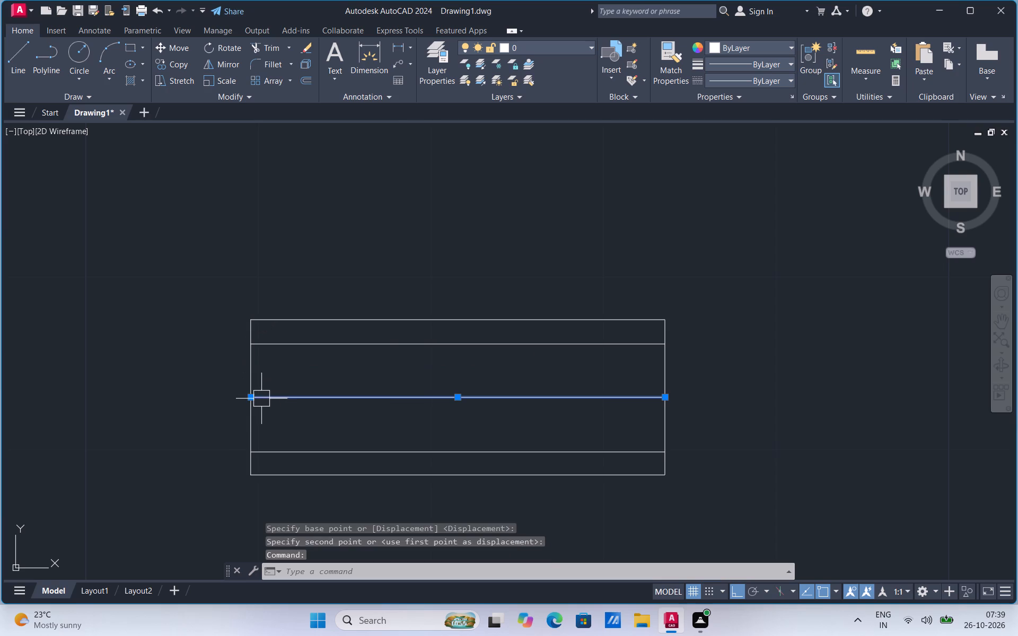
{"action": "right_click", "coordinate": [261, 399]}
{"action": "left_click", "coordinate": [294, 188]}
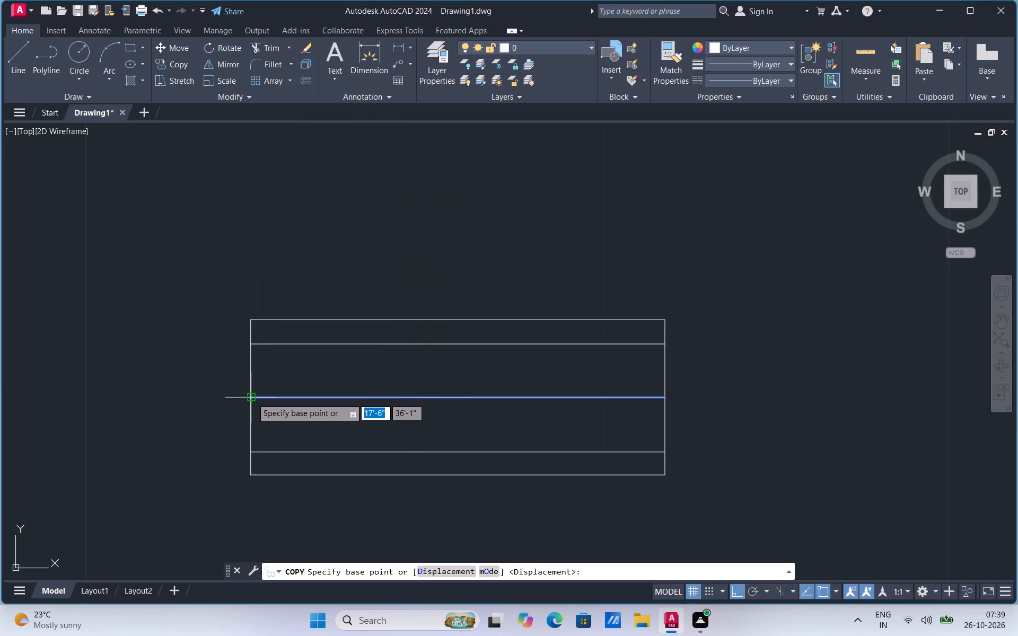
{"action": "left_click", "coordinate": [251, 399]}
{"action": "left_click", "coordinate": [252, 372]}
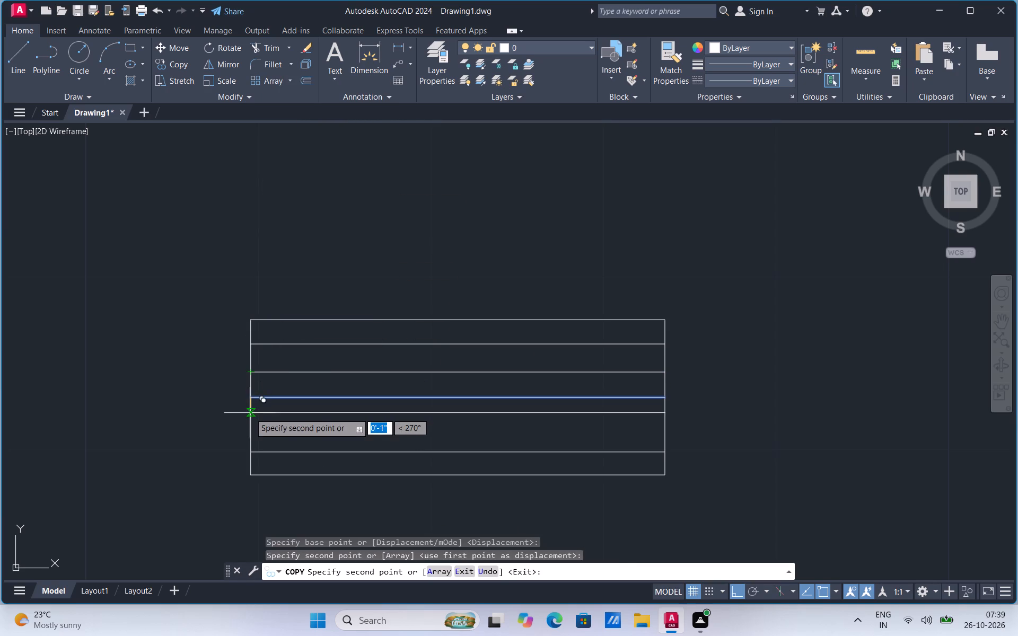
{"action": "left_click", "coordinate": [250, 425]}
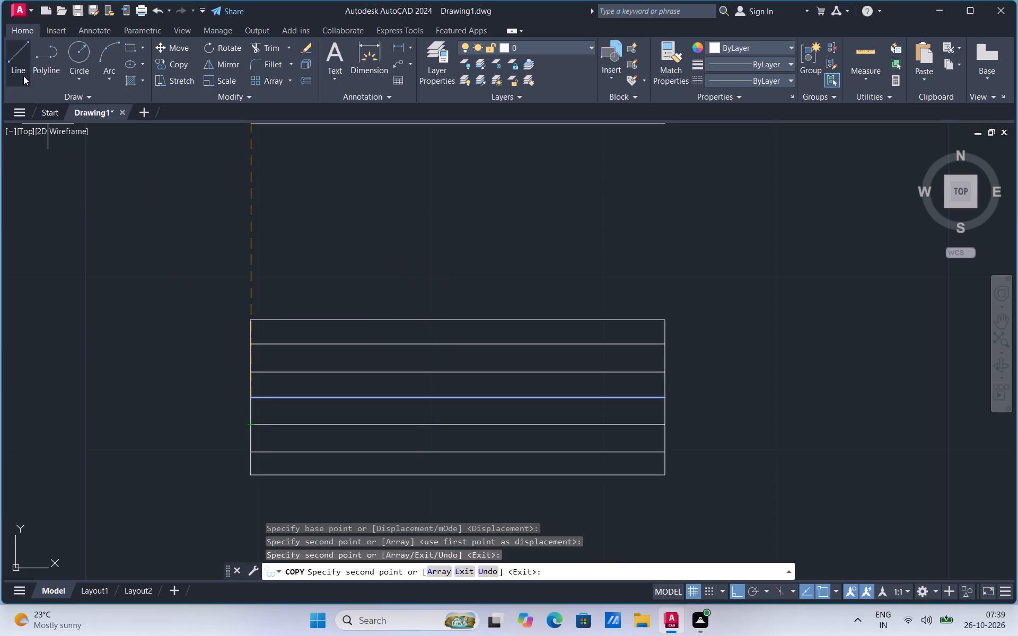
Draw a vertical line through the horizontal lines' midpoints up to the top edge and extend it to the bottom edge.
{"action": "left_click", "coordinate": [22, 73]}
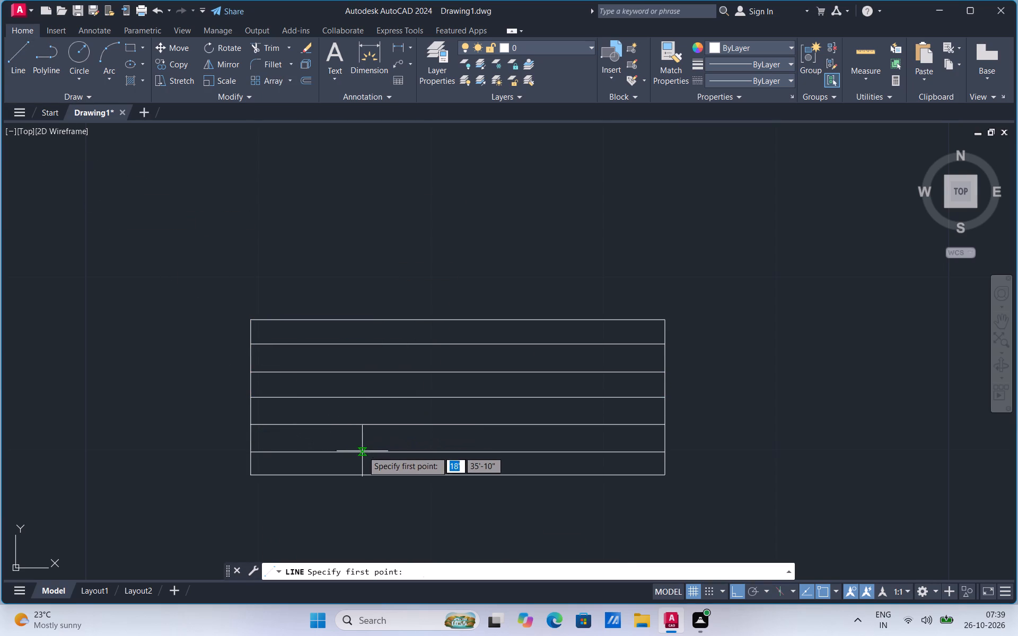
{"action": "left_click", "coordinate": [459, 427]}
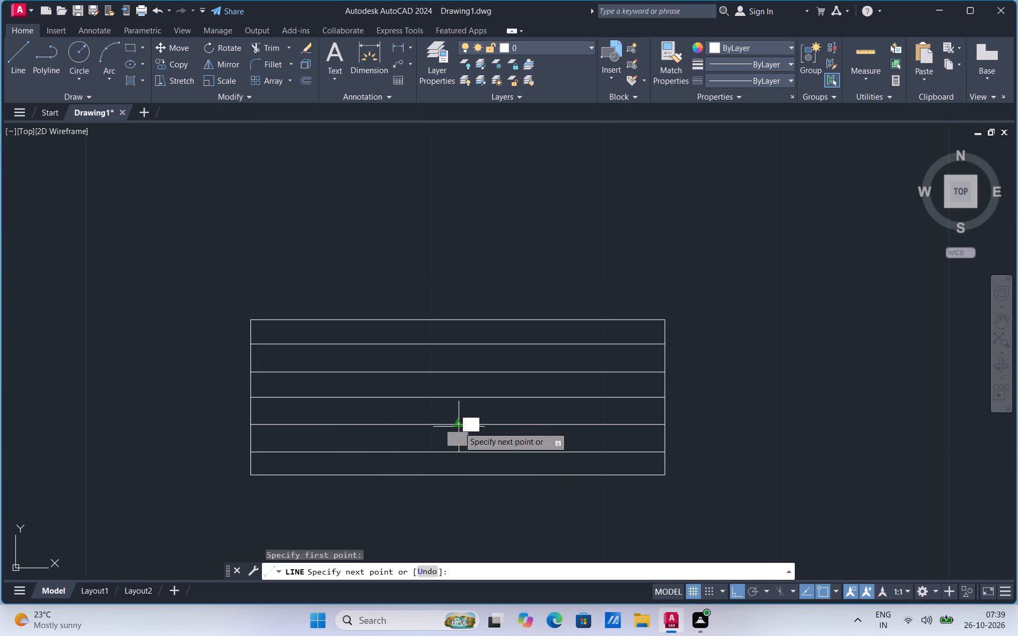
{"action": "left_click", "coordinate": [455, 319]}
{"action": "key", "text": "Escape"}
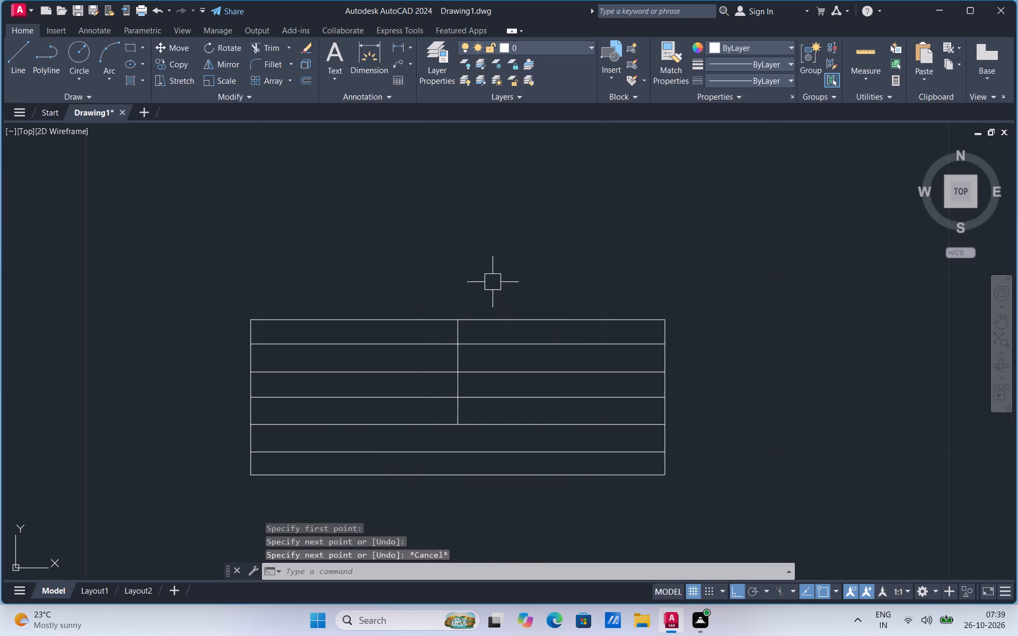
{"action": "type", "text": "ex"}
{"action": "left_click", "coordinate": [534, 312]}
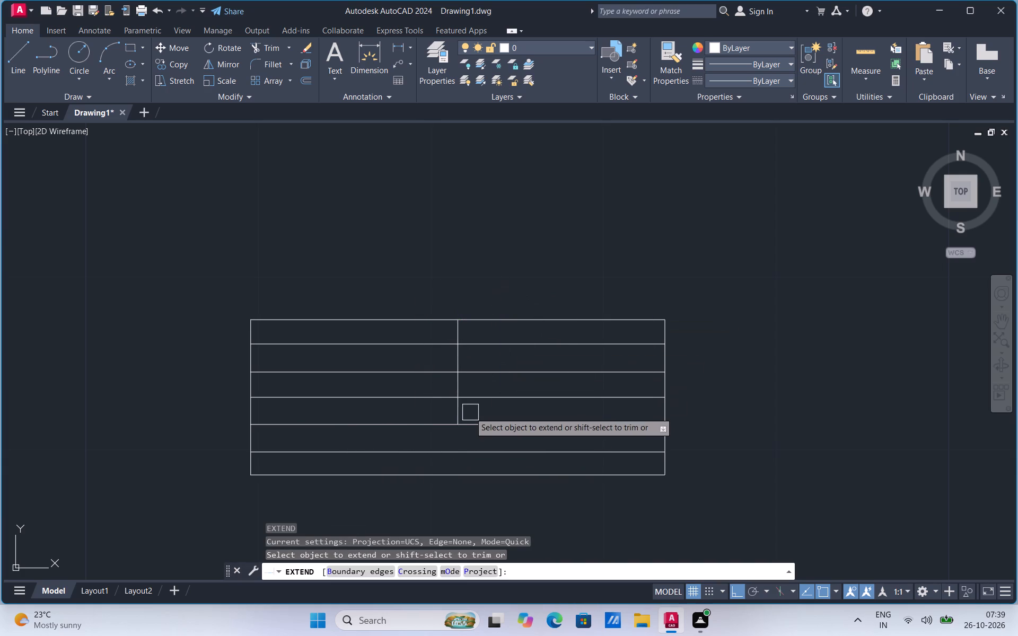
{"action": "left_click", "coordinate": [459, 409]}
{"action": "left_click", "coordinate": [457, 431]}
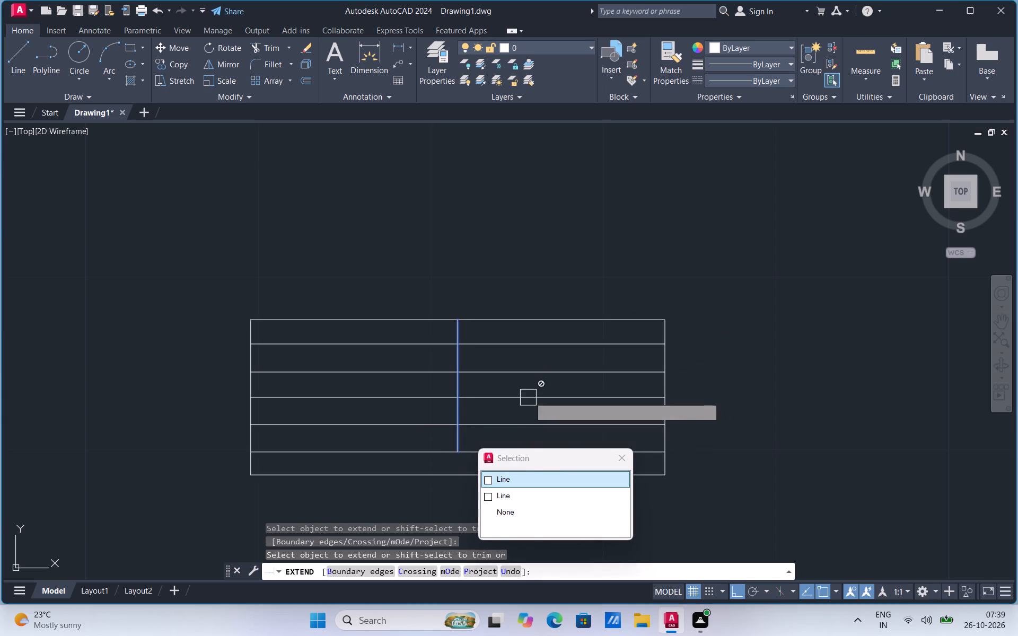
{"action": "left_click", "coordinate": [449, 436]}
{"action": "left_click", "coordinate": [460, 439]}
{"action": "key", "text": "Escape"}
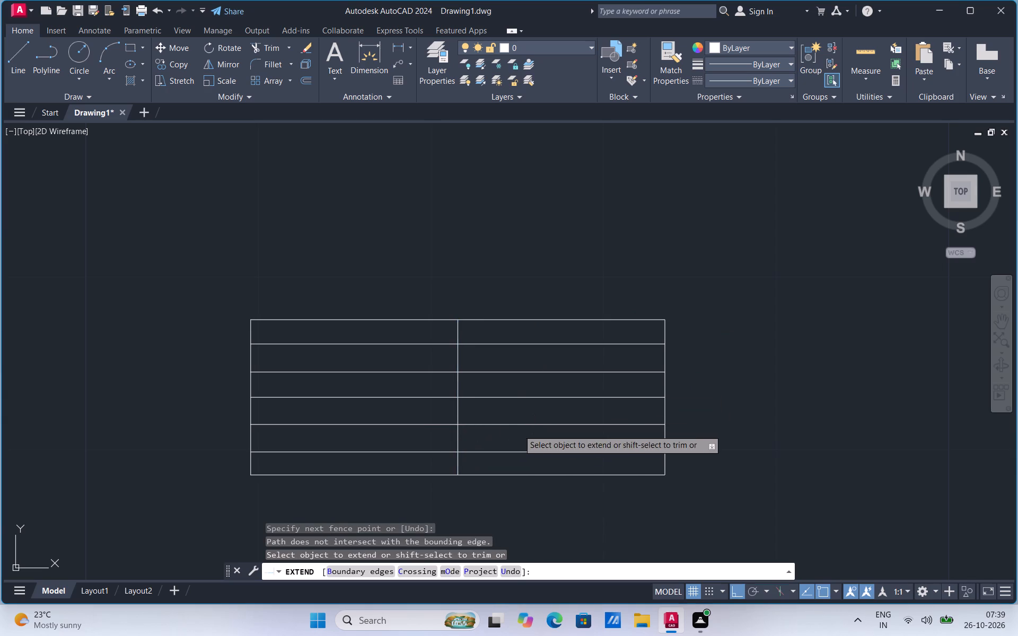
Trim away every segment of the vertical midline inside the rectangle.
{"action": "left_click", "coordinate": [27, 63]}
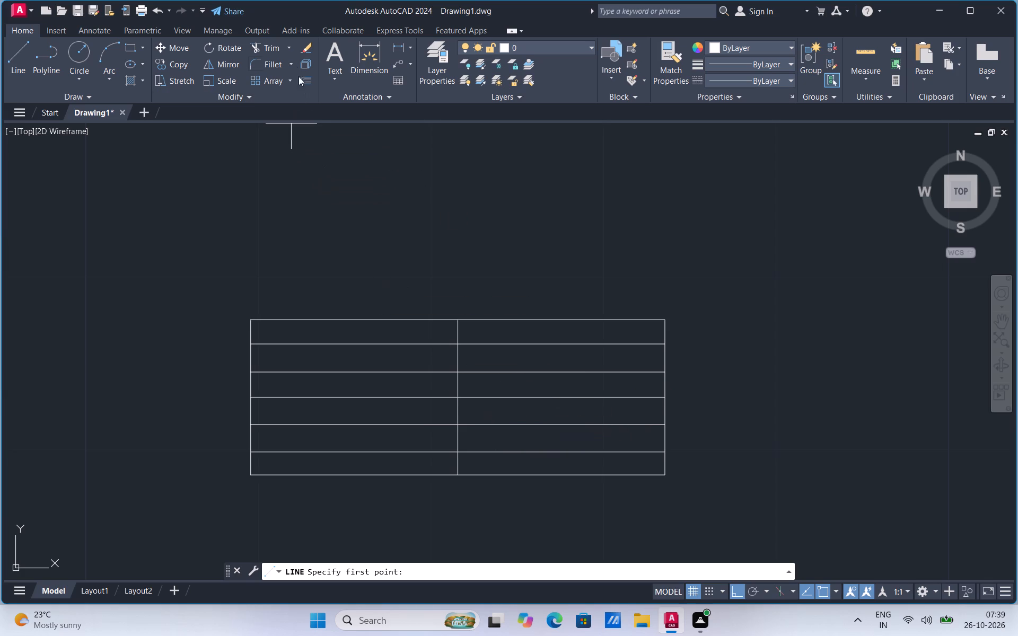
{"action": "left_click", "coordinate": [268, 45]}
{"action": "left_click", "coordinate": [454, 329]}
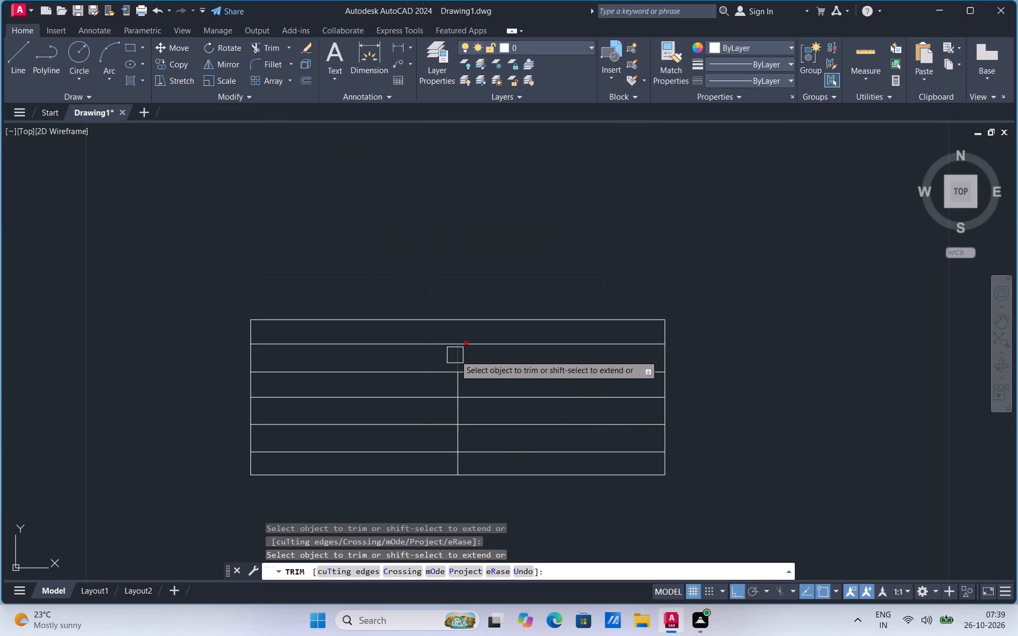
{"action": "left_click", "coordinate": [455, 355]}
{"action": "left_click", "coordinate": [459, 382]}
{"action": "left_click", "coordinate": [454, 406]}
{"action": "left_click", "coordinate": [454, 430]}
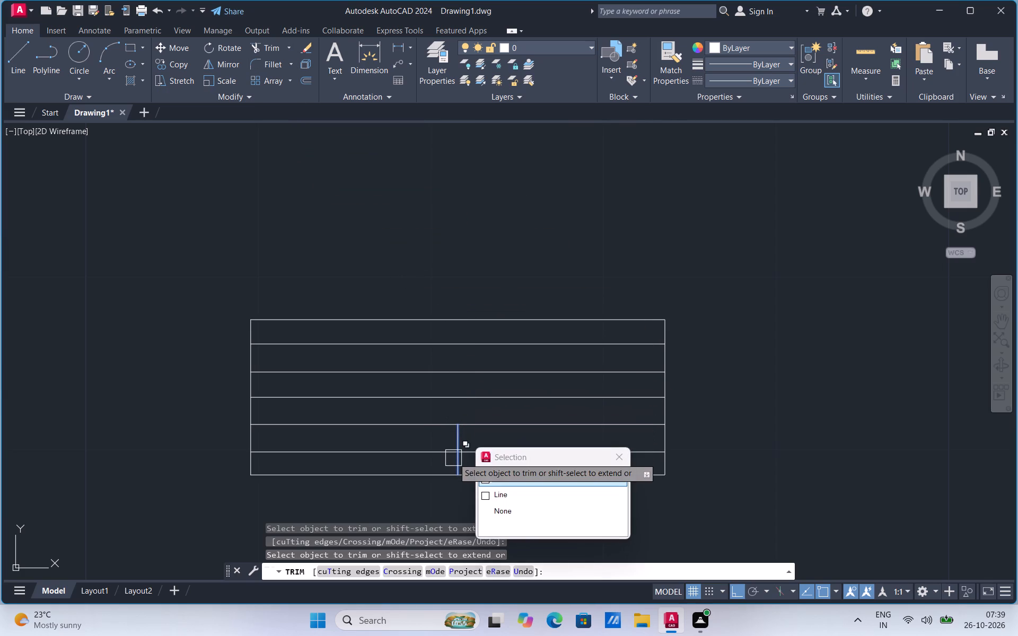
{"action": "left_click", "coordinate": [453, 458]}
Remove all five inner horizontal lines with Trim, leaving only the rectangle's outline.
{"action": "left_click", "coordinate": [434, 448]}
{"action": "left_click", "coordinate": [439, 422]}
{"action": "left_click", "coordinate": [445, 402]}
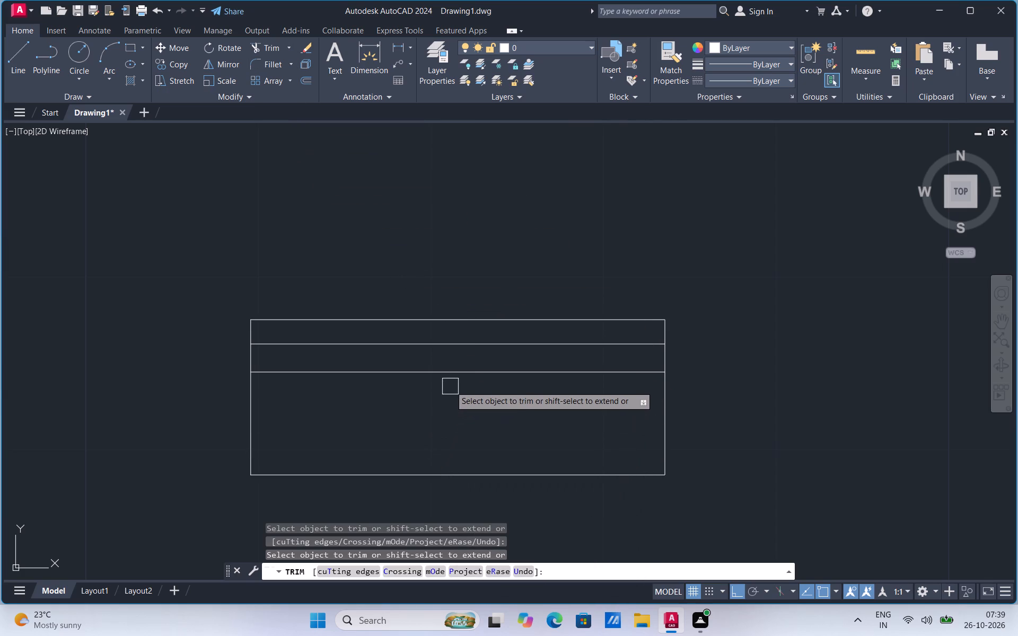
{"action": "left_click", "coordinate": [452, 379]}
{"action": "left_click", "coordinate": [472, 337]}
{"action": "key", "text": "Escape"}
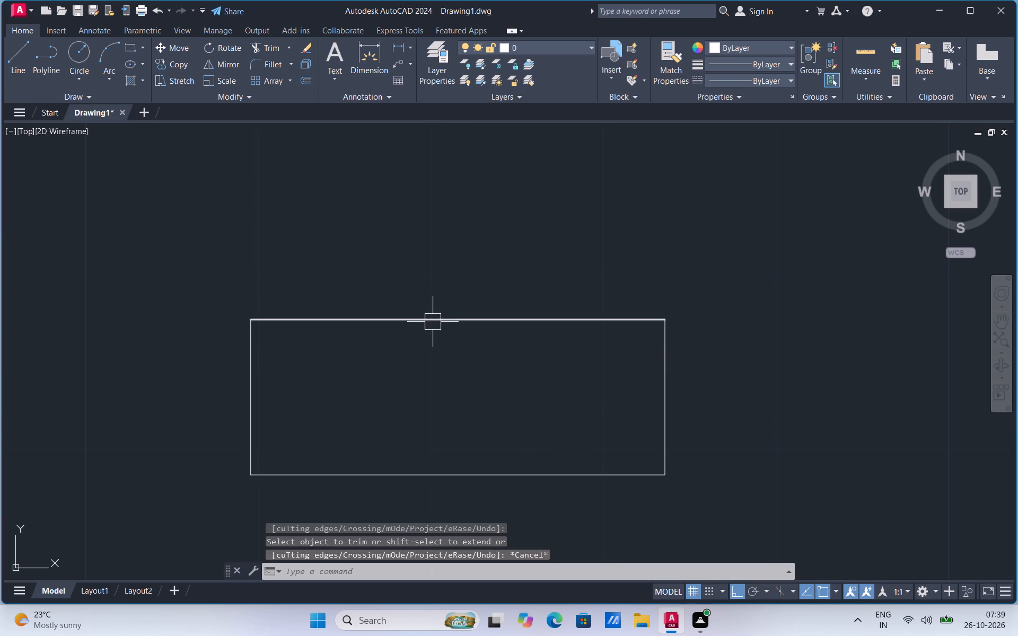
Copy the rectangle's top edge down to four positions along its left side, including the midpoint, forming five horizontal strips.
{"action": "left_click", "coordinate": [433, 322]}
{"action": "right_click", "coordinate": [433, 322]}
{"action": "left_click", "coordinate": [469, 111]}
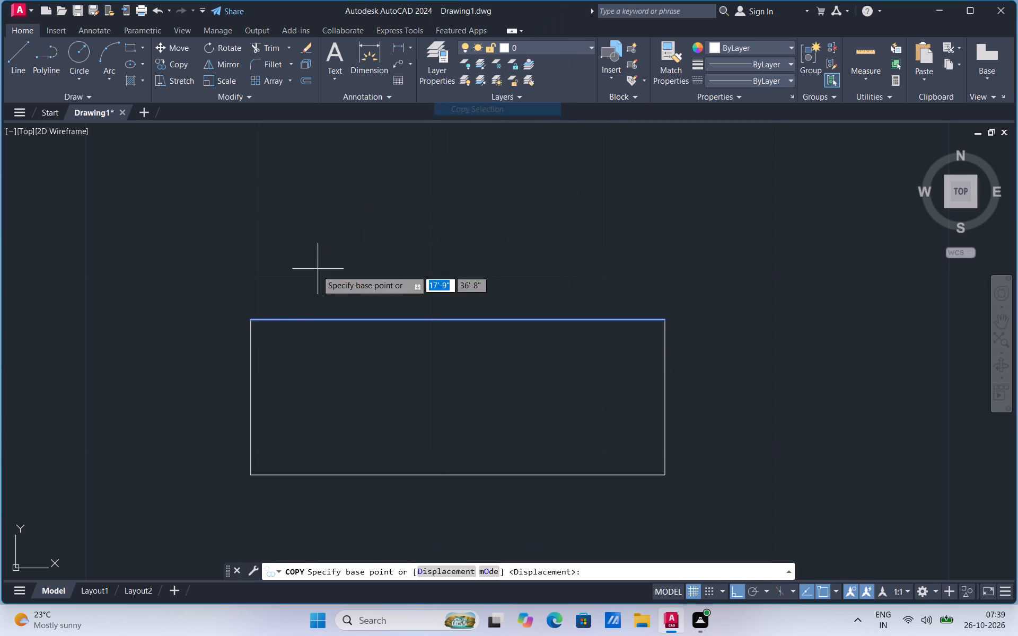
{"action": "left_click", "coordinate": [253, 319]}
{"action": "left_click", "coordinate": [249, 399]}
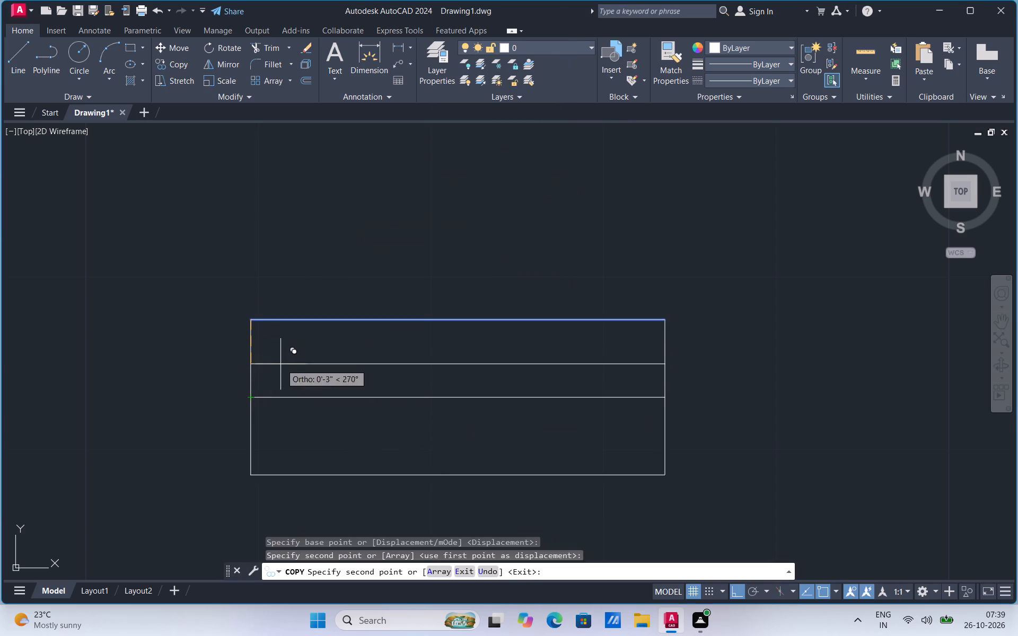
{"action": "left_click", "coordinate": [250, 365]}
{"action": "left_click", "coordinate": [252, 420]}
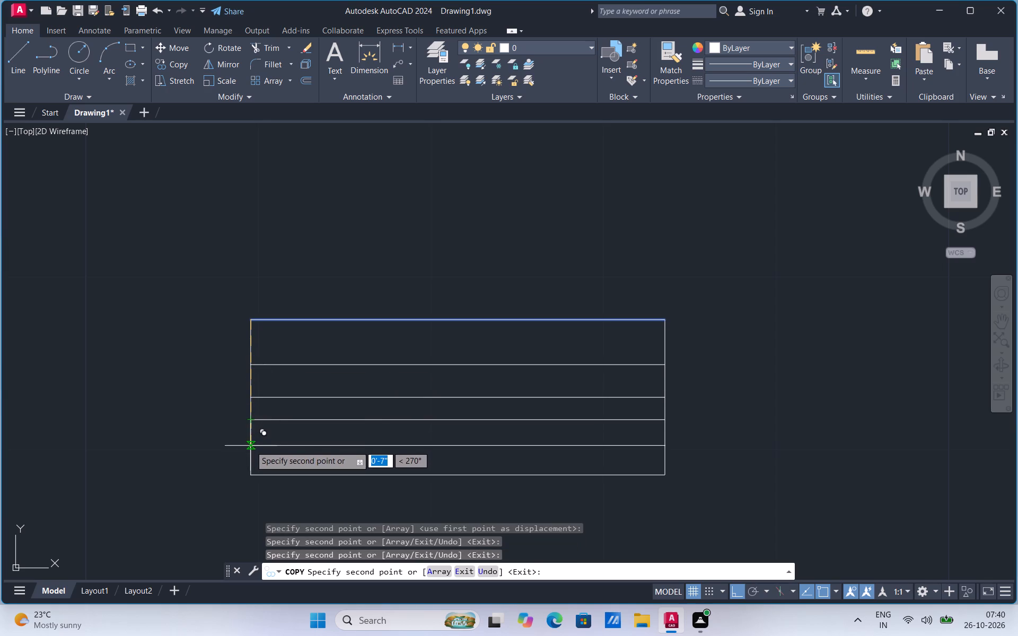
{"action": "left_click", "coordinate": [250, 446]}
{"action": "key", "text": "Escape"}
Move the first and second inner lines from the top up by about 1" each to even out the strips.
{"action": "left_click", "coordinate": [297, 367]}
{"action": "right_click", "coordinate": [297, 371]}
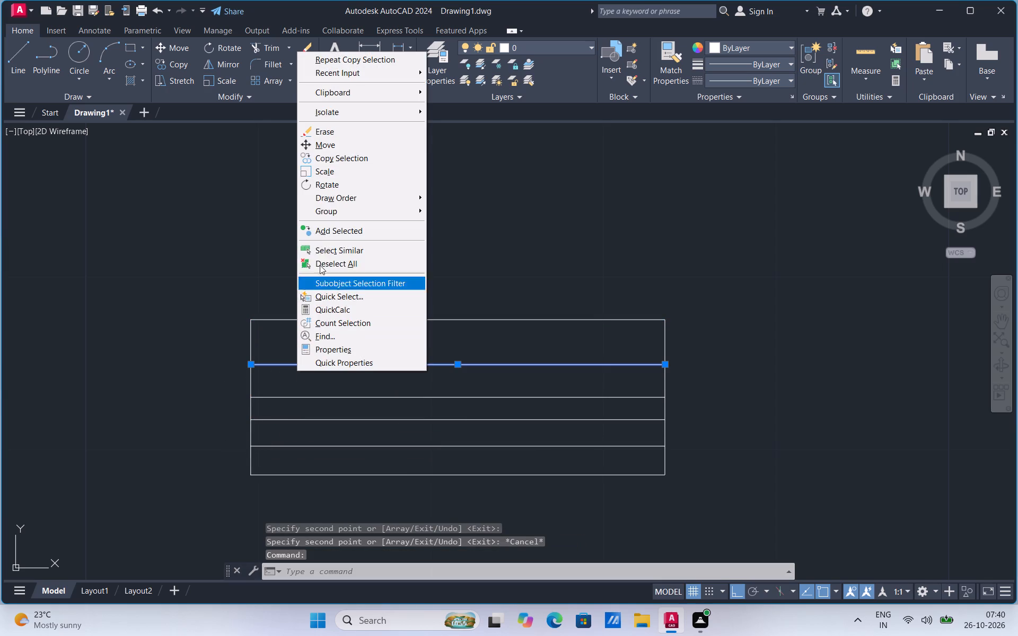
{"action": "left_click", "coordinate": [331, 147]}
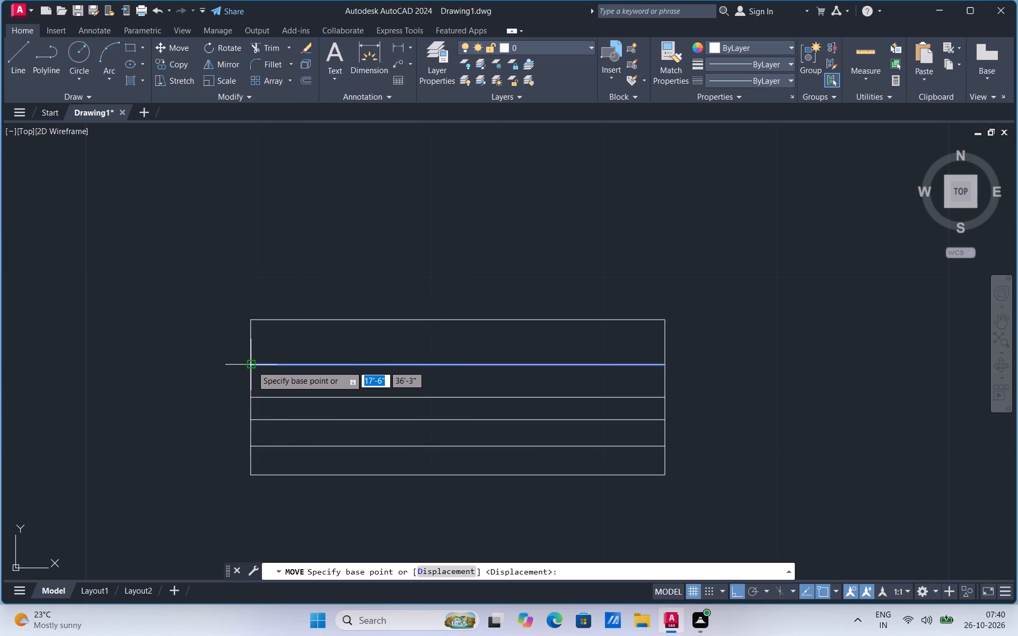
{"action": "left_click", "coordinate": [251, 366]}
{"action": "left_click", "coordinate": [252, 352]}
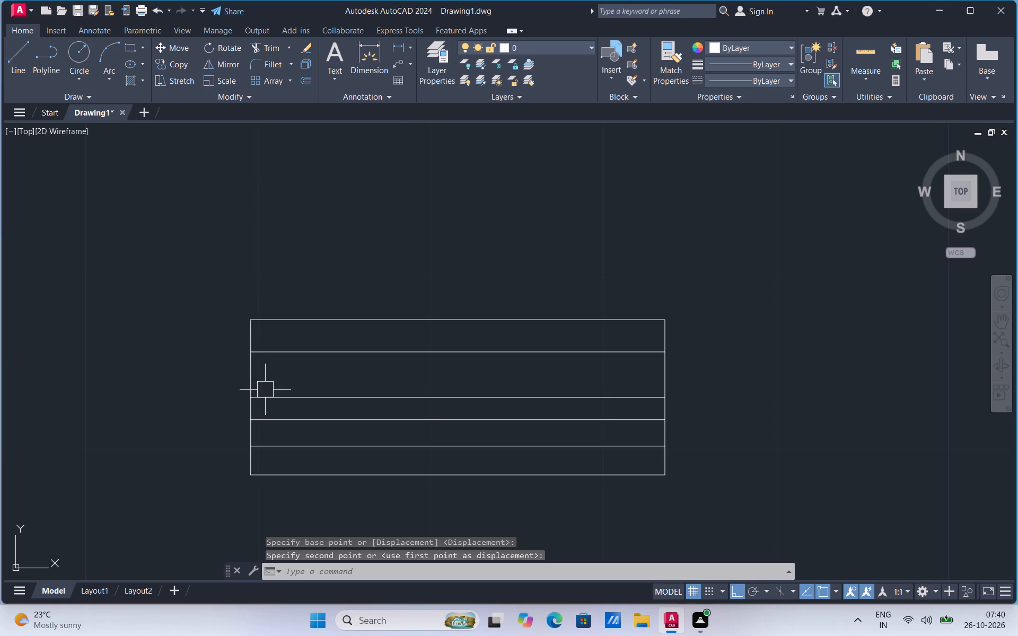
{"action": "left_click", "coordinate": [266, 394]}
{"action": "right_click", "coordinate": [266, 394]}
{"action": "left_click", "coordinate": [297, 167]}
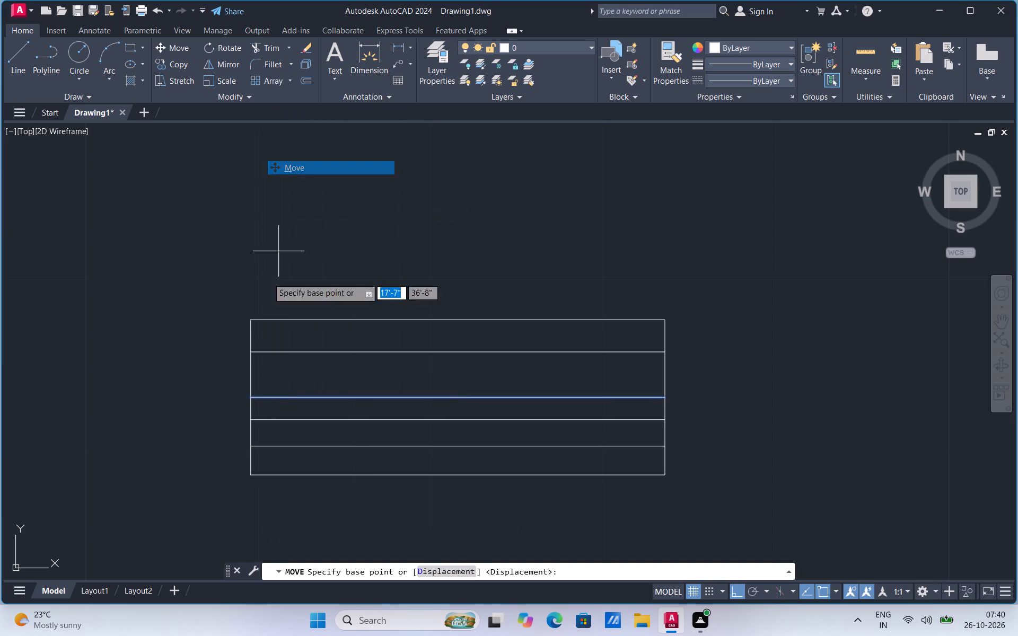
{"action": "left_click", "coordinate": [250, 396]}
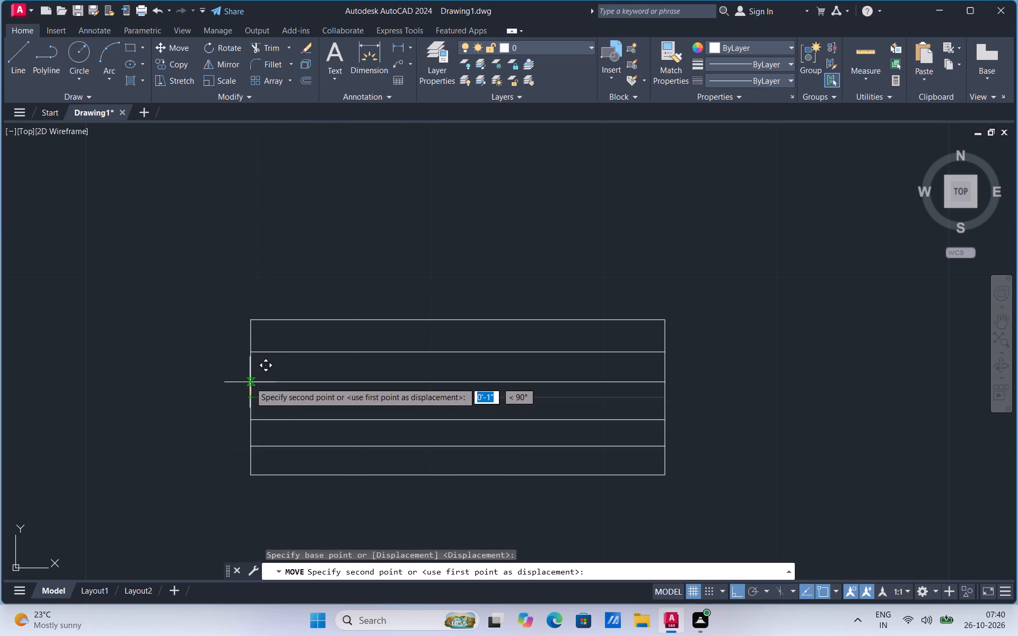
{"action": "left_click", "coordinate": [250, 382]}
Move the third inner line from the top slightly up, closer to the second line.
{"action": "left_click", "coordinate": [258, 419]}
{"action": "right_click", "coordinate": [258, 419]}
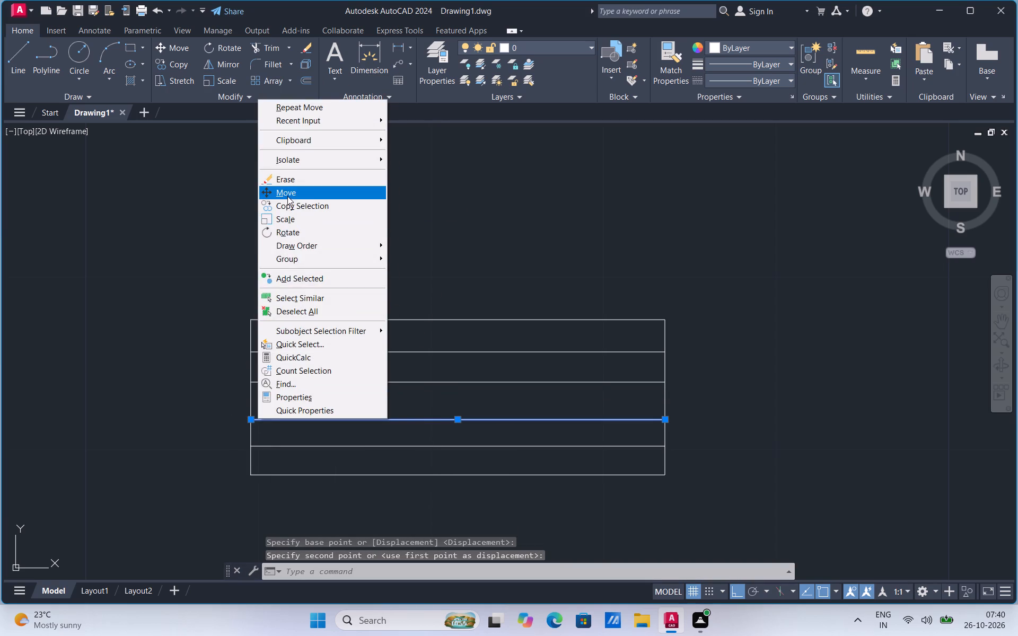
{"action": "left_click", "coordinate": [287, 195]}
{"action": "left_click", "coordinate": [251, 419]}
{"action": "left_click", "coordinate": [250, 409]}
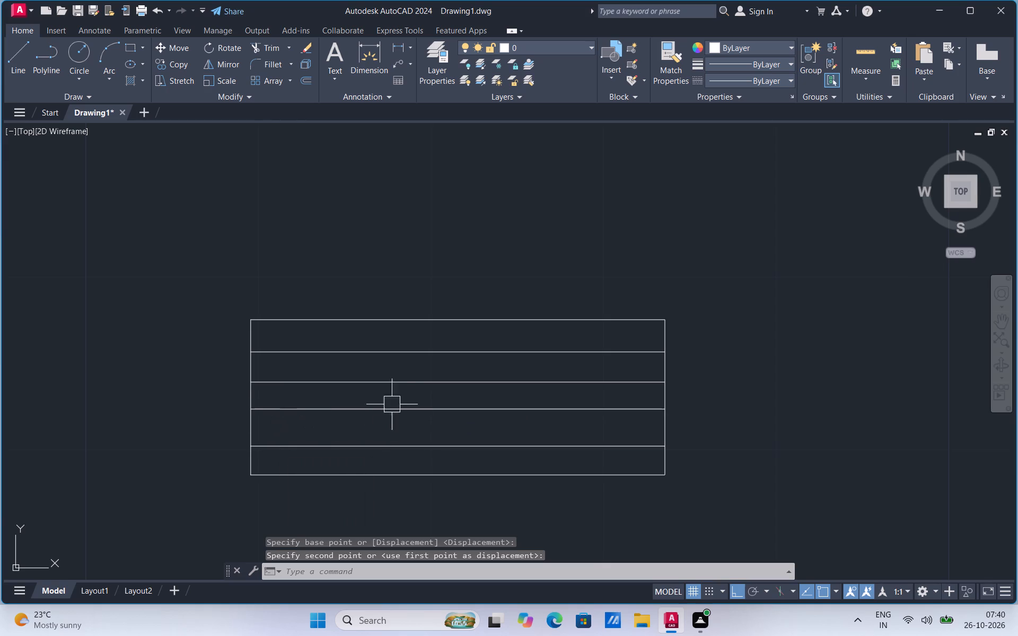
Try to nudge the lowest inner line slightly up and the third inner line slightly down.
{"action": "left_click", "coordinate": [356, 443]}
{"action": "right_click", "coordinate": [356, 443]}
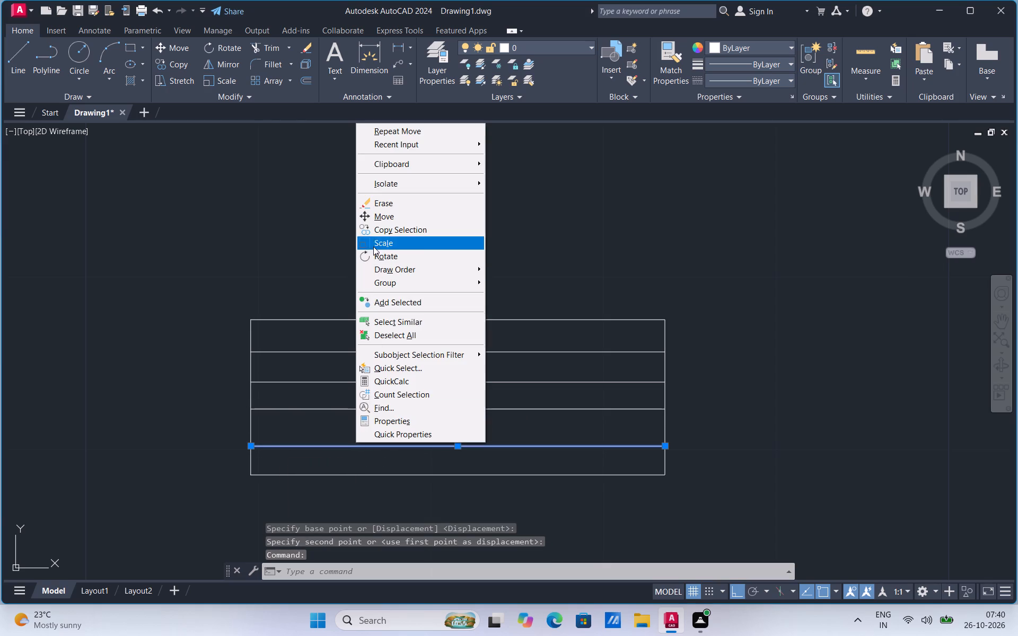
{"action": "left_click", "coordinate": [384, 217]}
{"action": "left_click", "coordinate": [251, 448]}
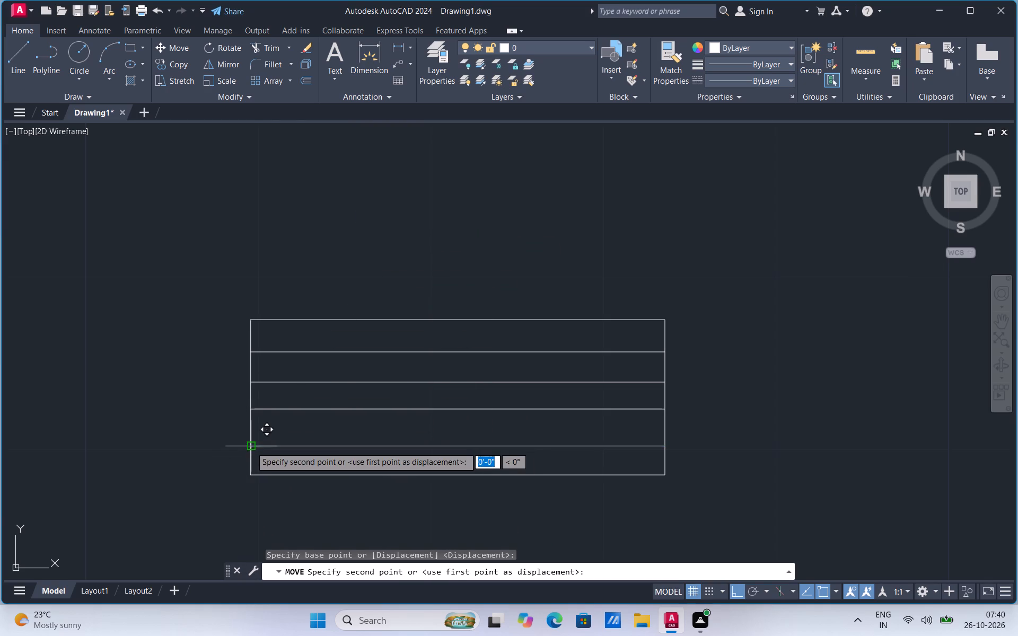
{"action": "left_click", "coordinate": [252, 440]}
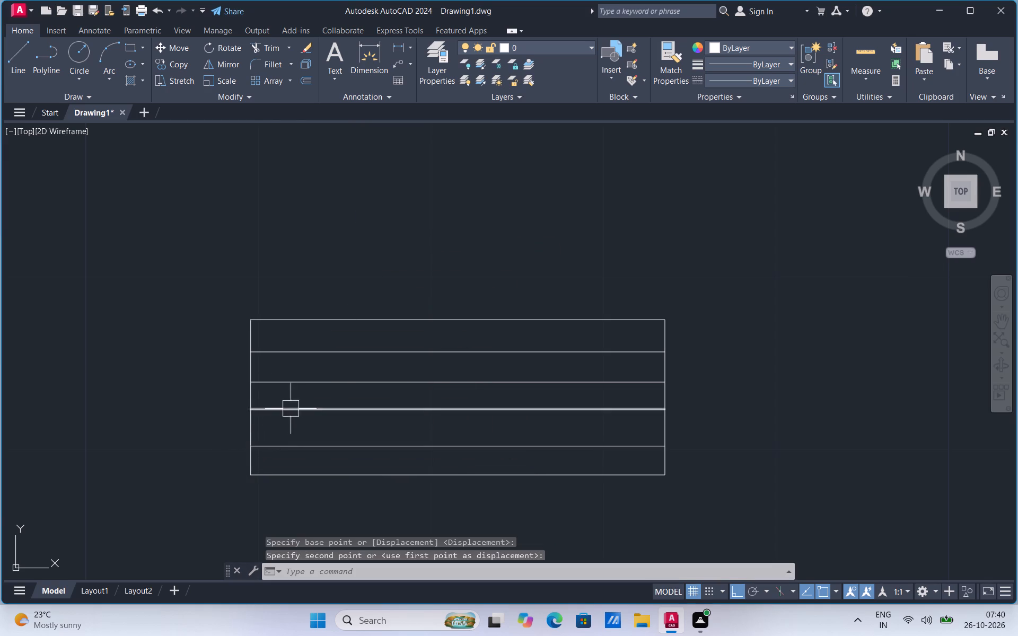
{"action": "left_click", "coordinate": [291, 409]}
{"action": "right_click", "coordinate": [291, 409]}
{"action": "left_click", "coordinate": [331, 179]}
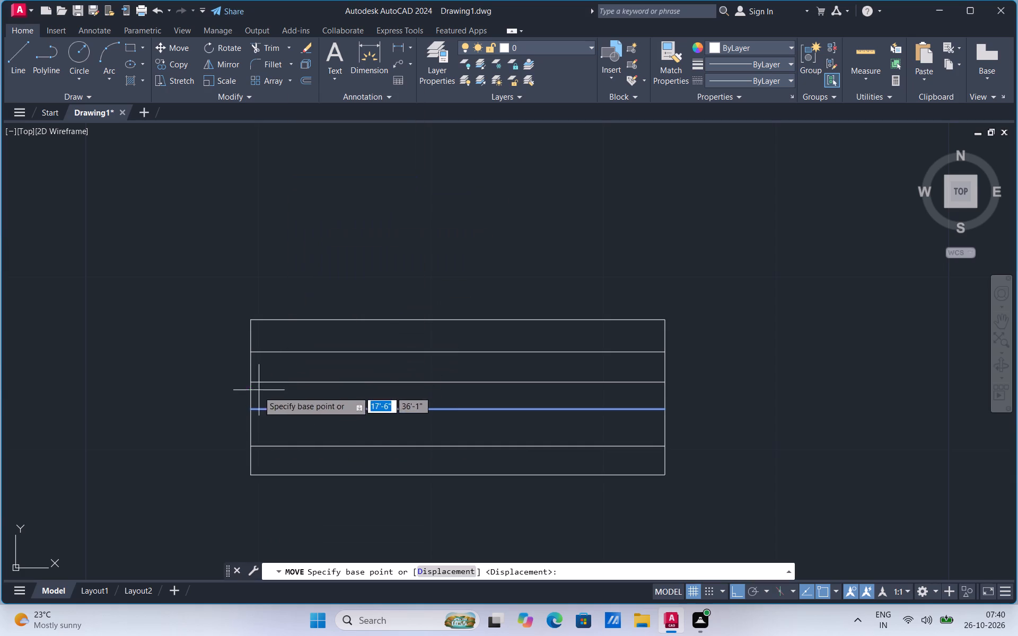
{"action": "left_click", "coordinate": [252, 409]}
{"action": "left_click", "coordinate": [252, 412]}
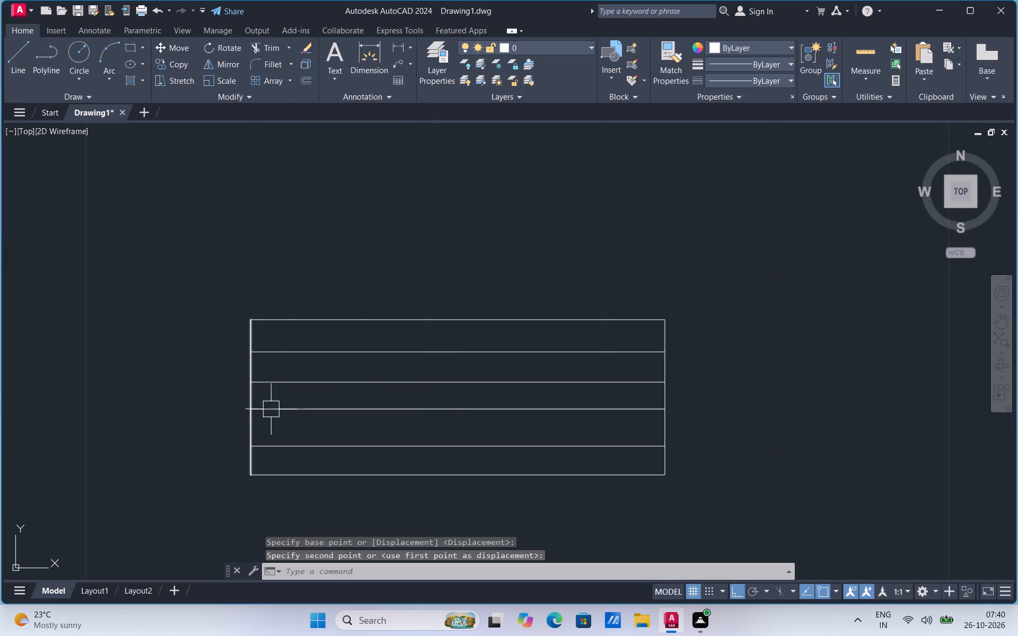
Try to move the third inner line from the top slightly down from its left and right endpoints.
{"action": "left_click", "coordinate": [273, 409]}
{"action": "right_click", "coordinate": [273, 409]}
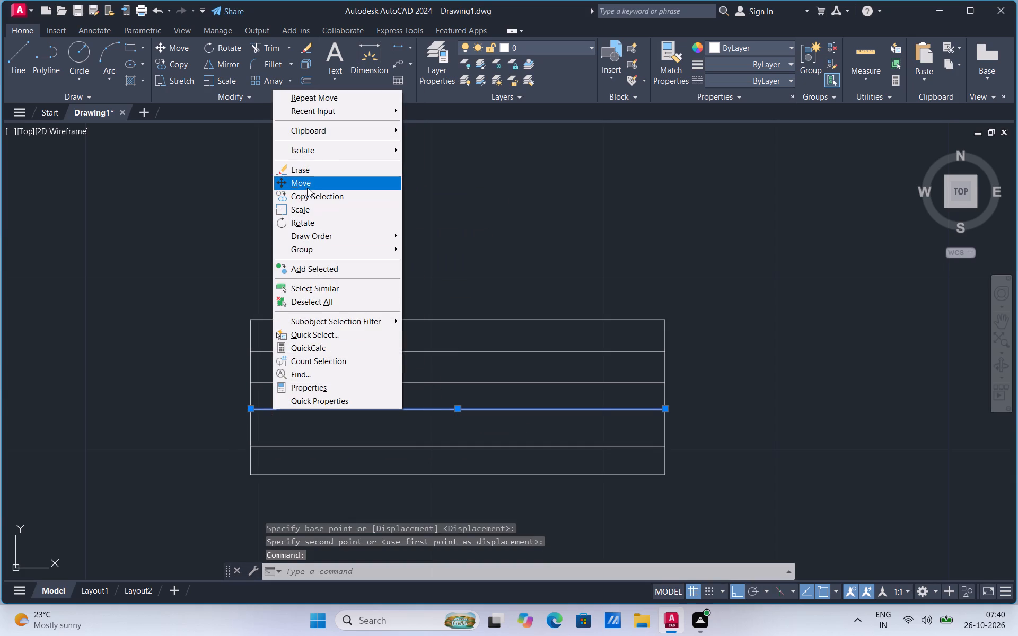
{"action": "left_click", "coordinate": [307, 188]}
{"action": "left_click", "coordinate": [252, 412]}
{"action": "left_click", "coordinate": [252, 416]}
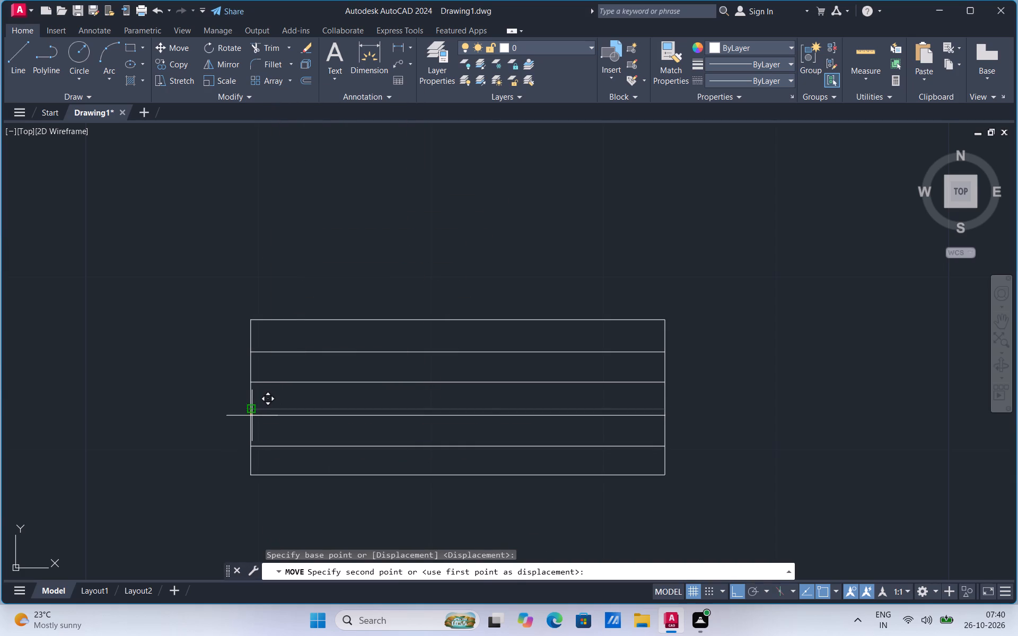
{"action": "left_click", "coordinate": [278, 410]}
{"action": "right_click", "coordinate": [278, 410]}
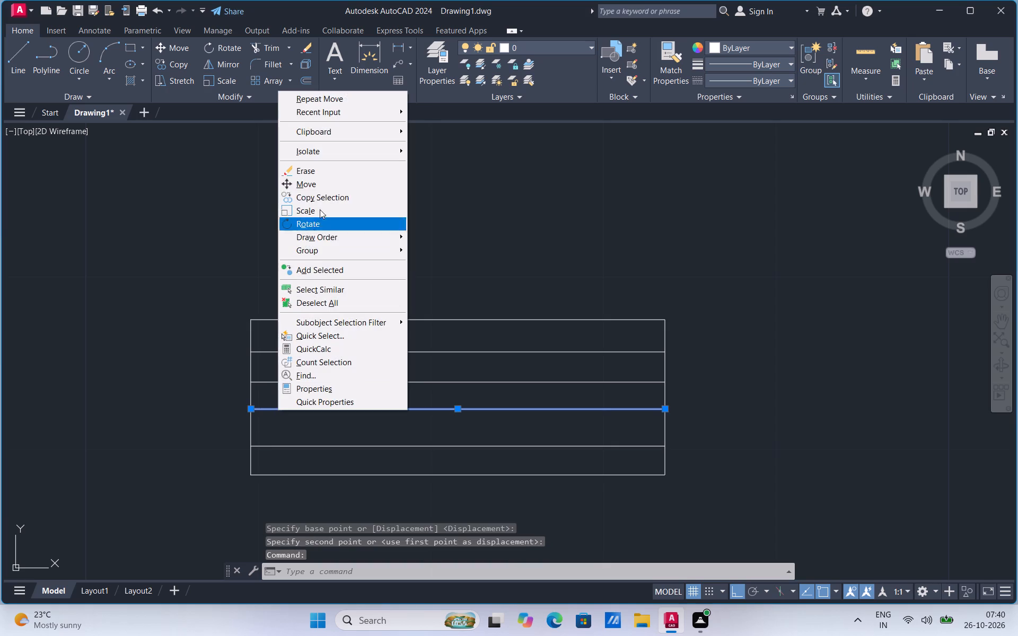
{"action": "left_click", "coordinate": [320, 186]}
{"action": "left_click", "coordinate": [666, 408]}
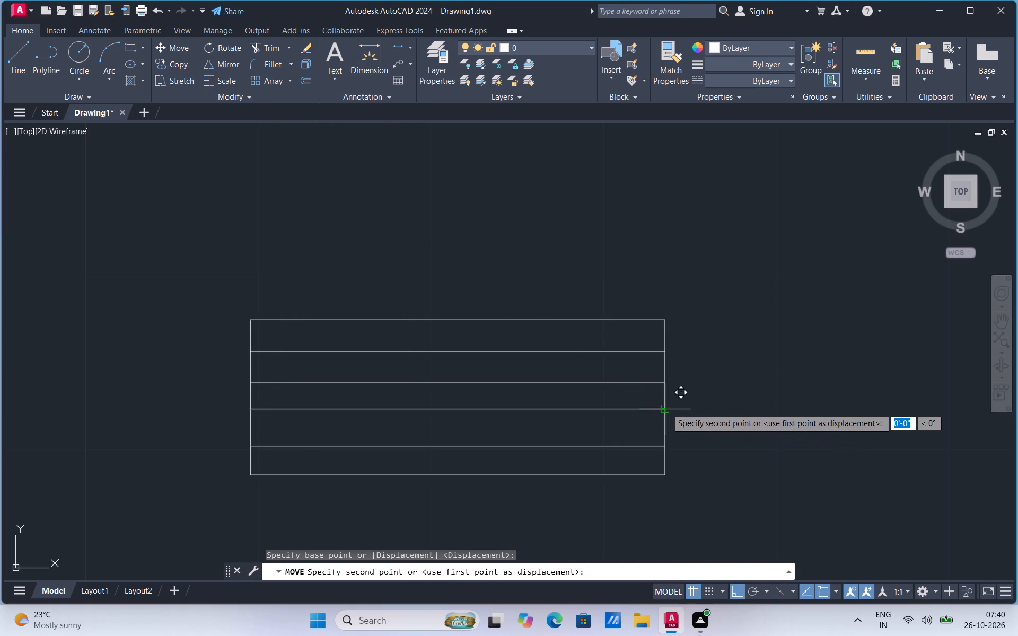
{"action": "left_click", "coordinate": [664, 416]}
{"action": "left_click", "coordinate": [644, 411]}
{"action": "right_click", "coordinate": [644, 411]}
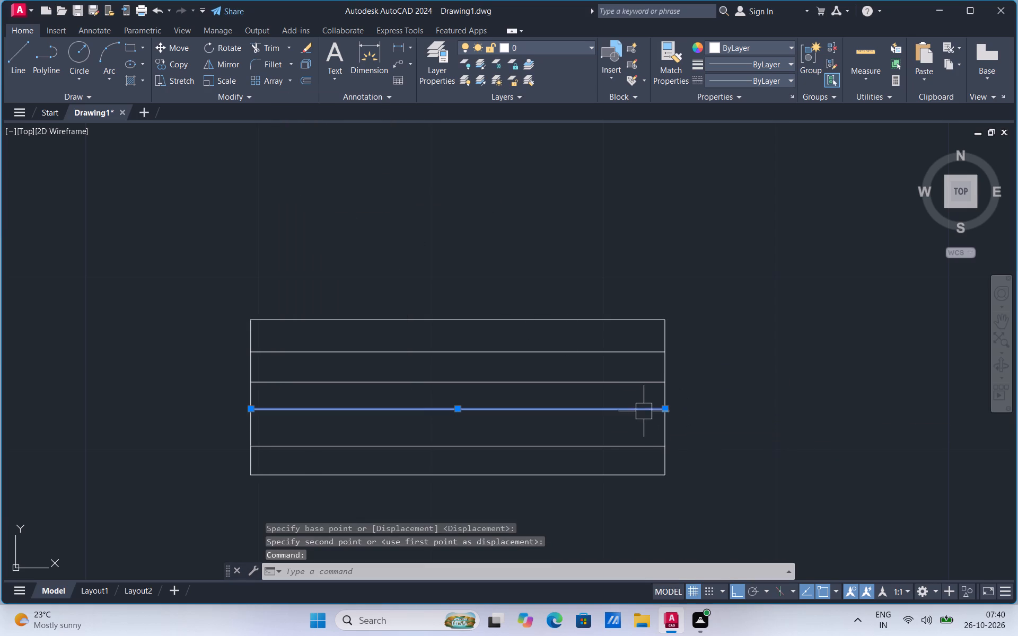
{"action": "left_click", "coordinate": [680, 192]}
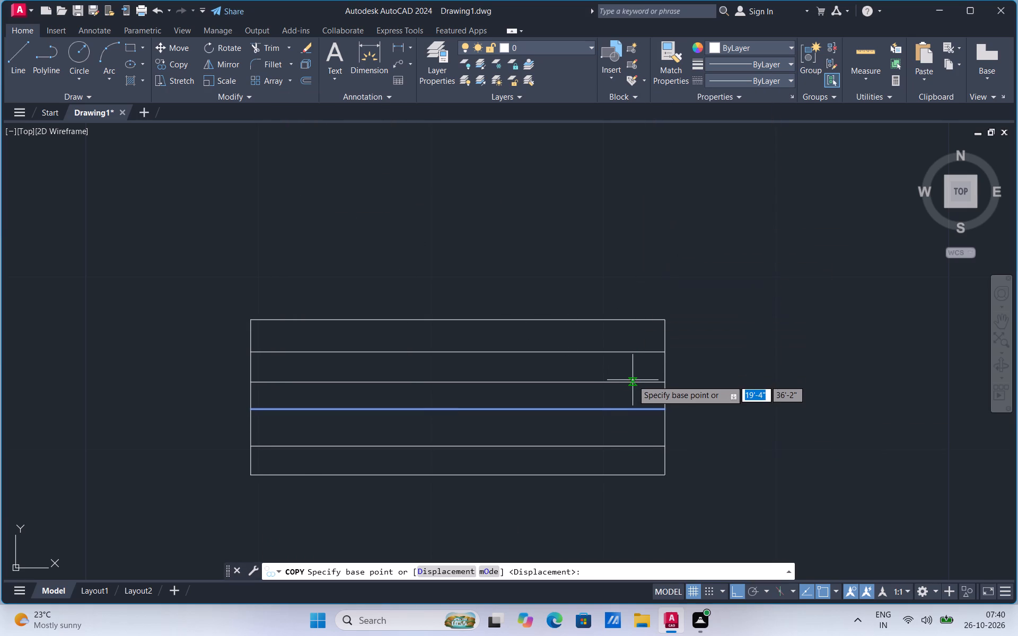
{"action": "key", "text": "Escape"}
Move the third inner line from the top slightly down by its right endpoint to even out the strips.
{"action": "scroll", "coordinate": [638, 422], "scroll_direction": "up", "scroll_amount": 2}
{"action": "left_click", "coordinate": [648, 396]}
{"action": "right_click", "coordinate": [648, 396]}
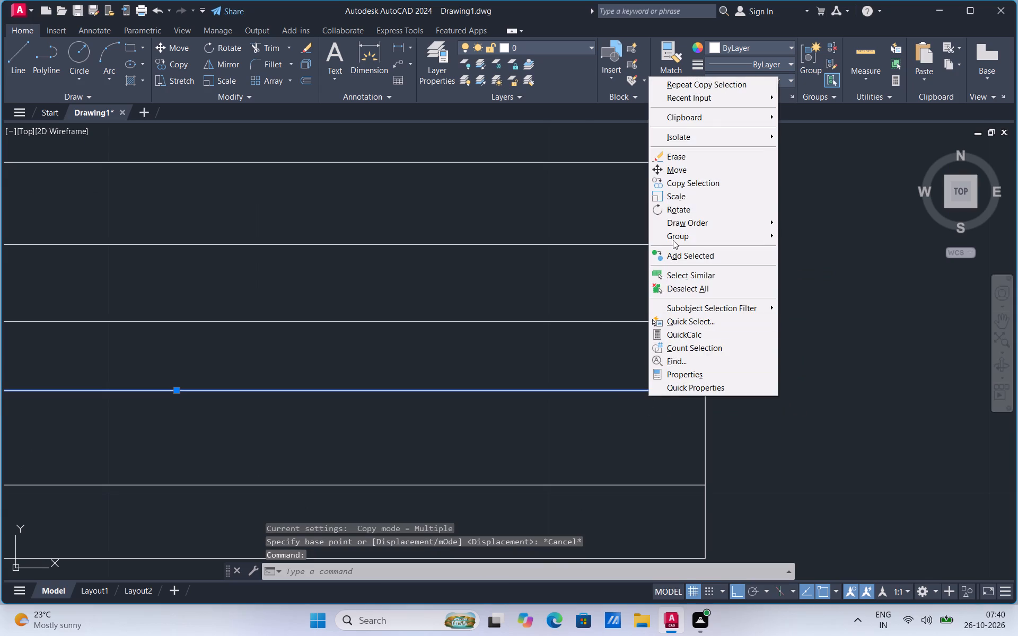
{"action": "left_click", "coordinate": [680, 171]}
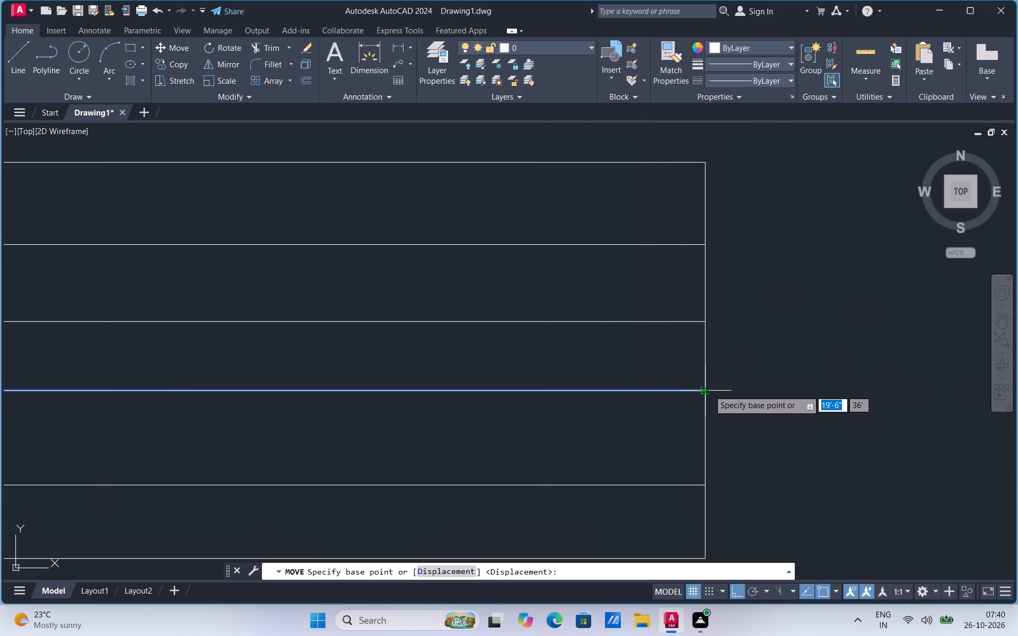
{"action": "left_click", "coordinate": [709, 390]}
{"action": "left_click", "coordinate": [705, 410]}
{"action": "scroll", "coordinate": [789, 378], "scroll_direction": "down", "scroll_amount": 2}
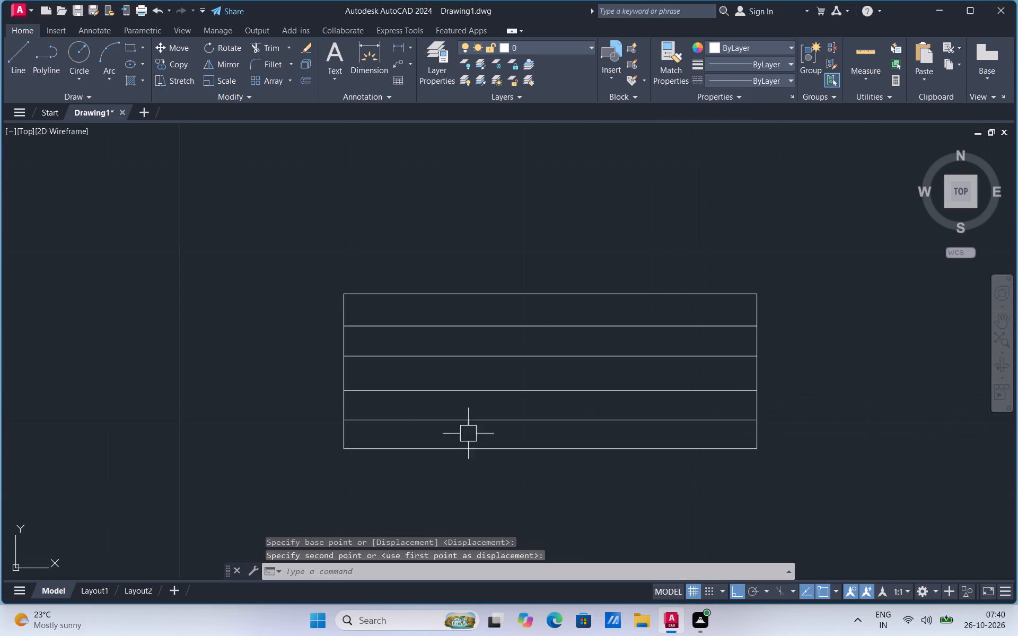
Draw two vertical lines: a left one joining the fourth and second inner lines, a right one joining the third and first.
{"action": "left_click", "coordinate": [27, 63]}
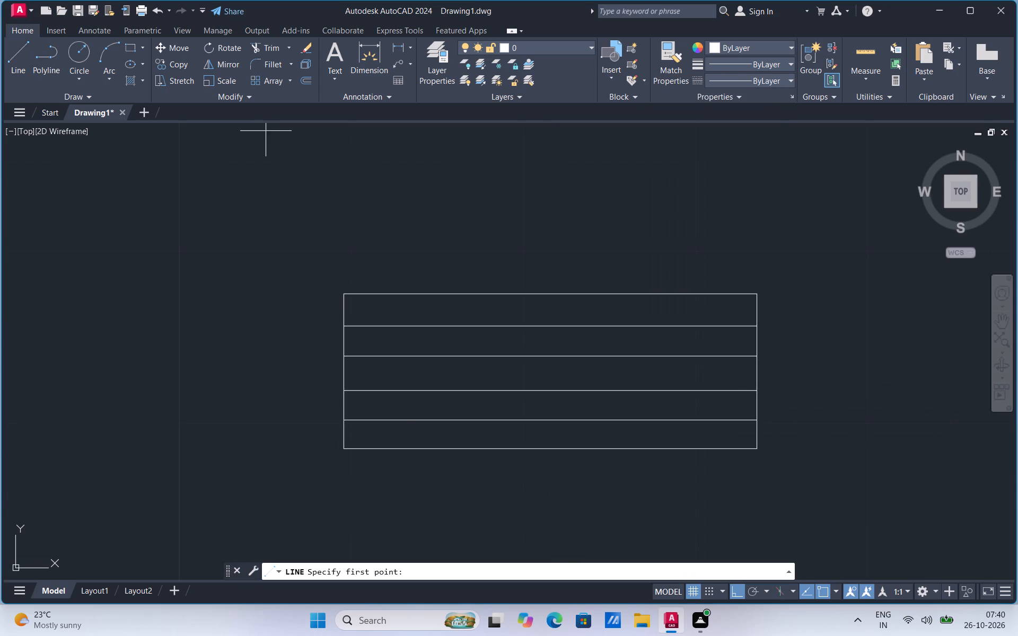
{"action": "left_click", "coordinate": [487, 419]}
{"action": "left_click", "coordinate": [492, 357]}
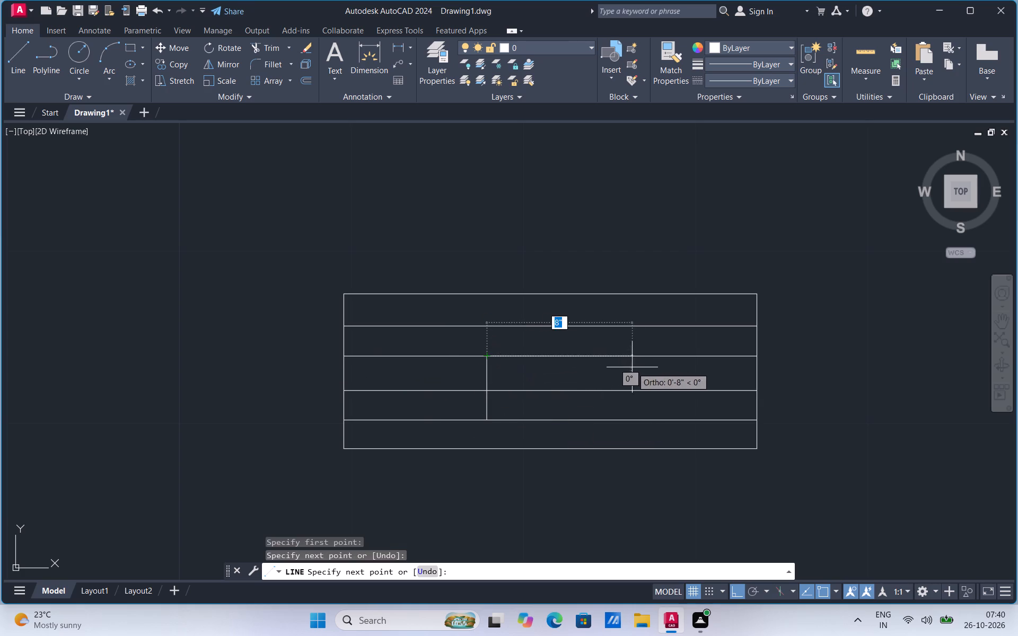
{"action": "left_click_drag", "start_coordinate": [25, 68], "coordinate": [29, 78]}
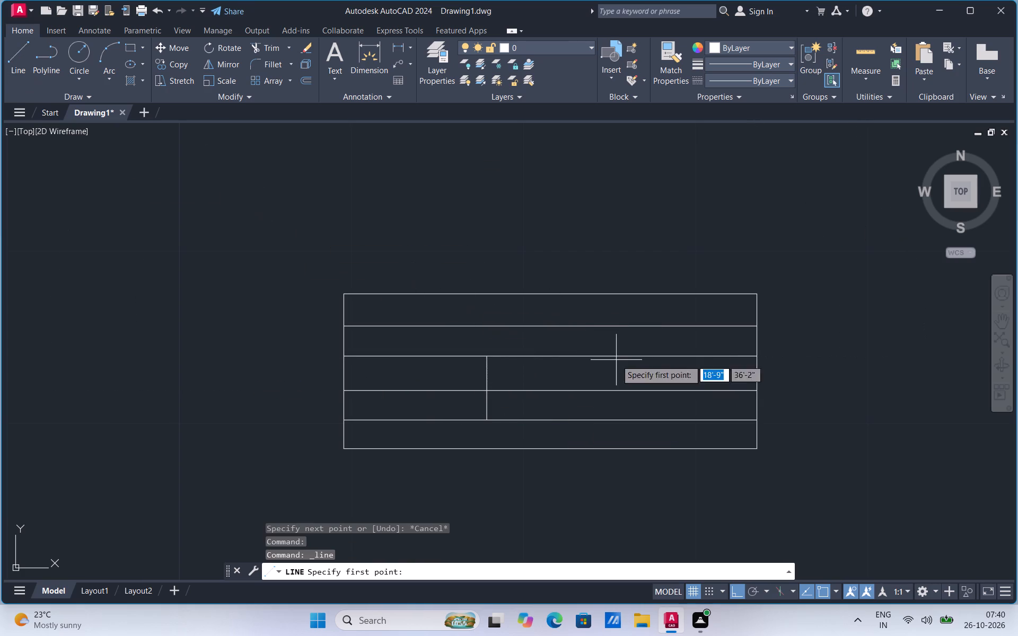
{"action": "left_click", "coordinate": [633, 392]}
{"action": "left_click", "coordinate": [636, 325]}
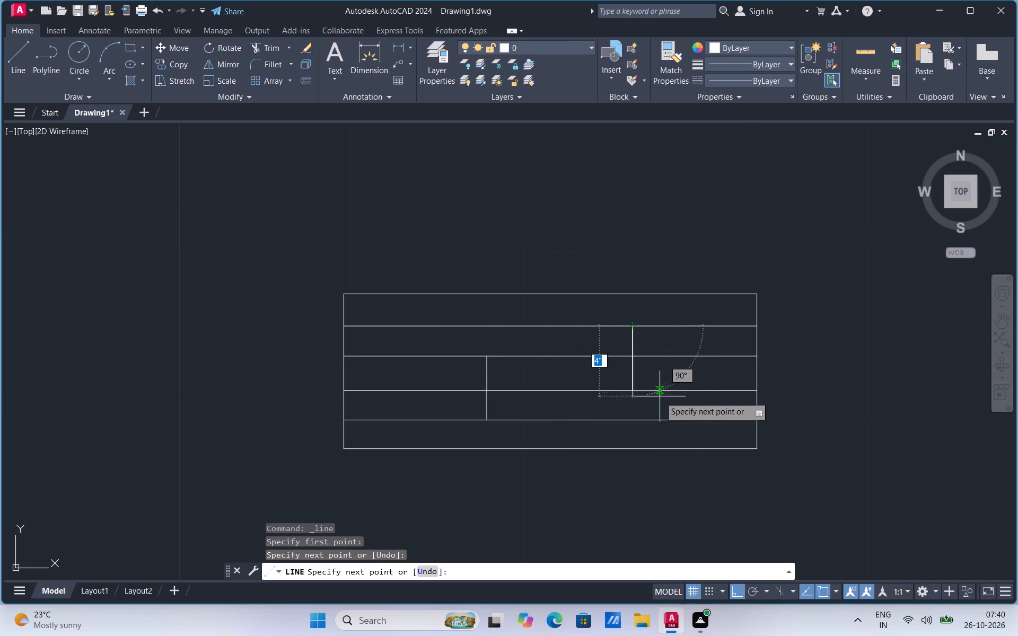
{"action": "key", "text": "Escape"}
Copy the left vertical line about 1" to its left along the lowest inner line, and turn Ortho off.
{"action": "left_click", "coordinate": [482, 370]}
{"action": "right_click", "coordinate": [482, 370]}
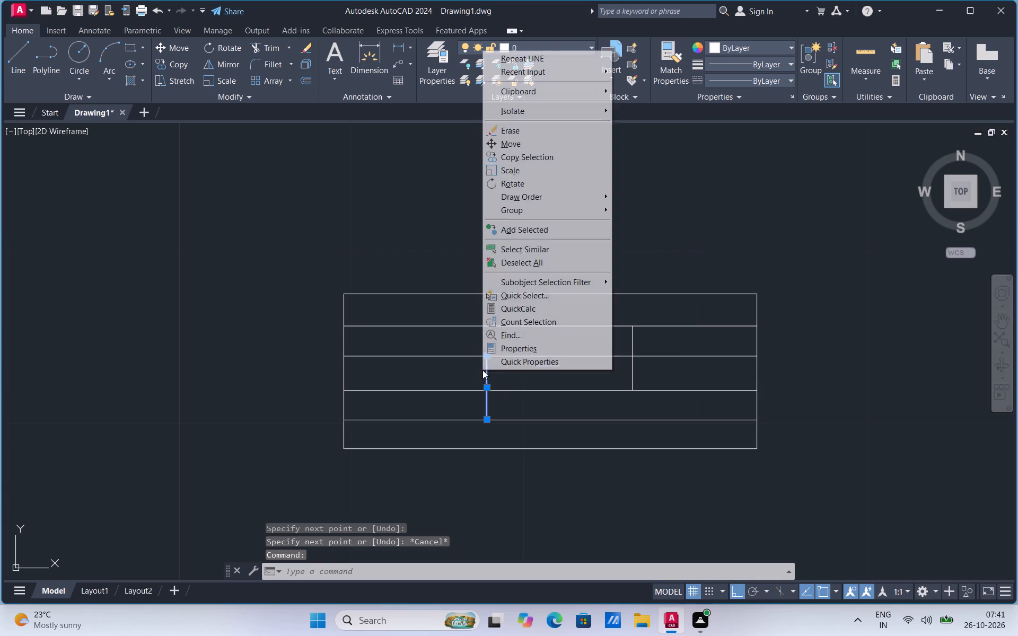
{"action": "left_click", "coordinate": [516, 158]}
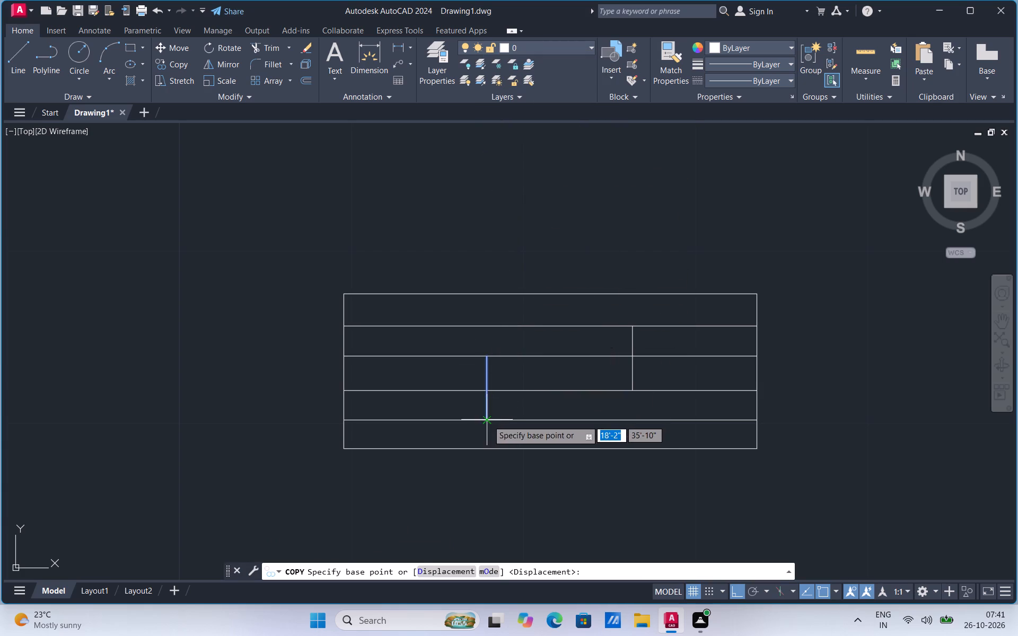
{"action": "left_click", "coordinate": [488, 420]}
{"action": "left_click", "coordinate": [473, 420]}
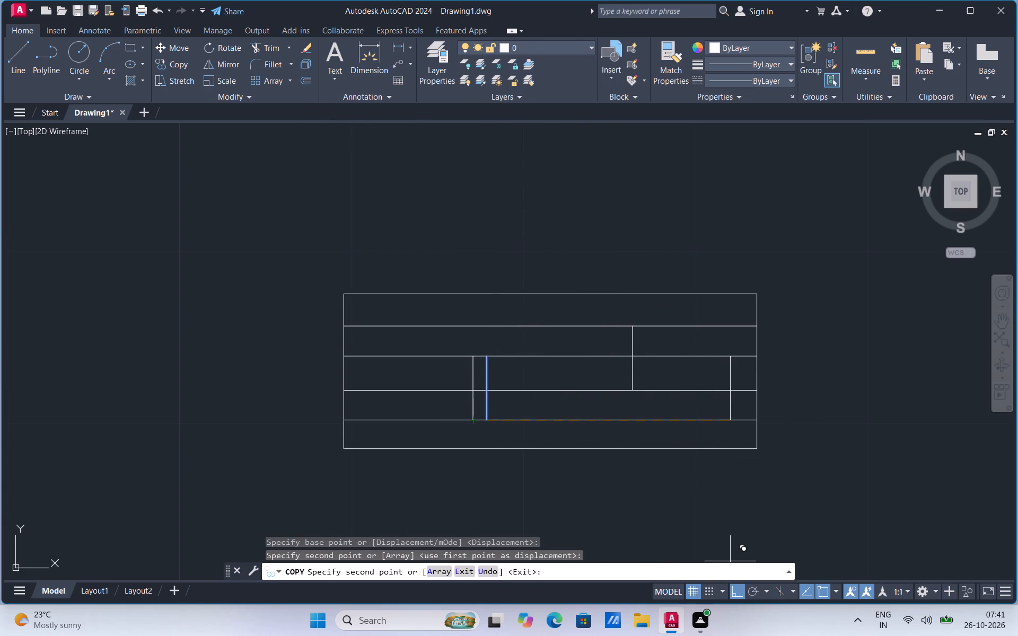
{"action": "left_click", "coordinate": [733, 599]}
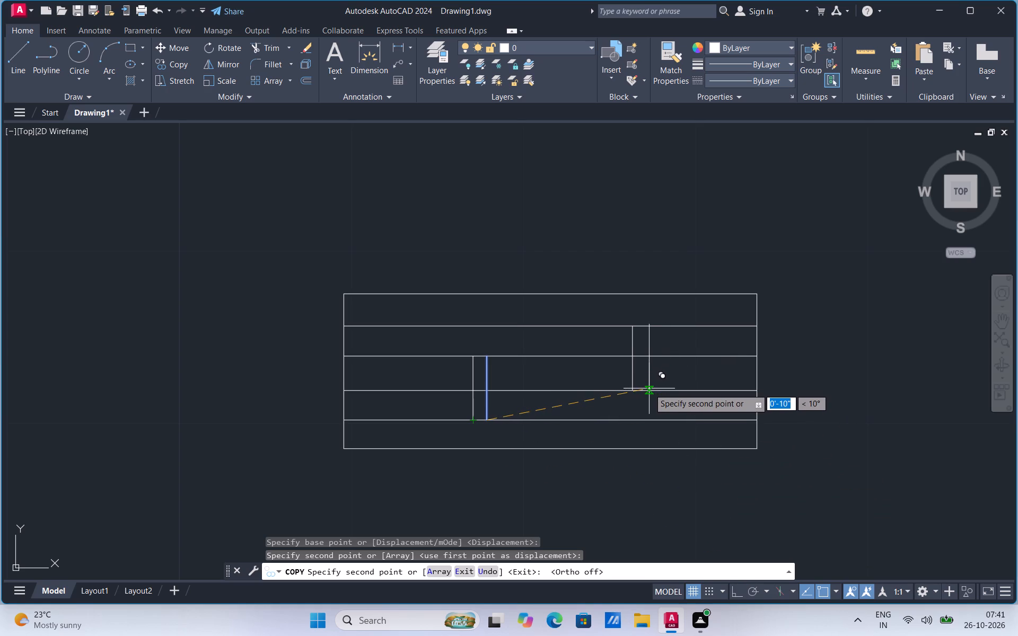
{"action": "key", "text": "Escape"}
Copy the right vertical line about 1" to its right along the third inner line.
{"action": "left_click", "coordinate": [633, 375]}
{"action": "right_click", "coordinate": [632, 375]}
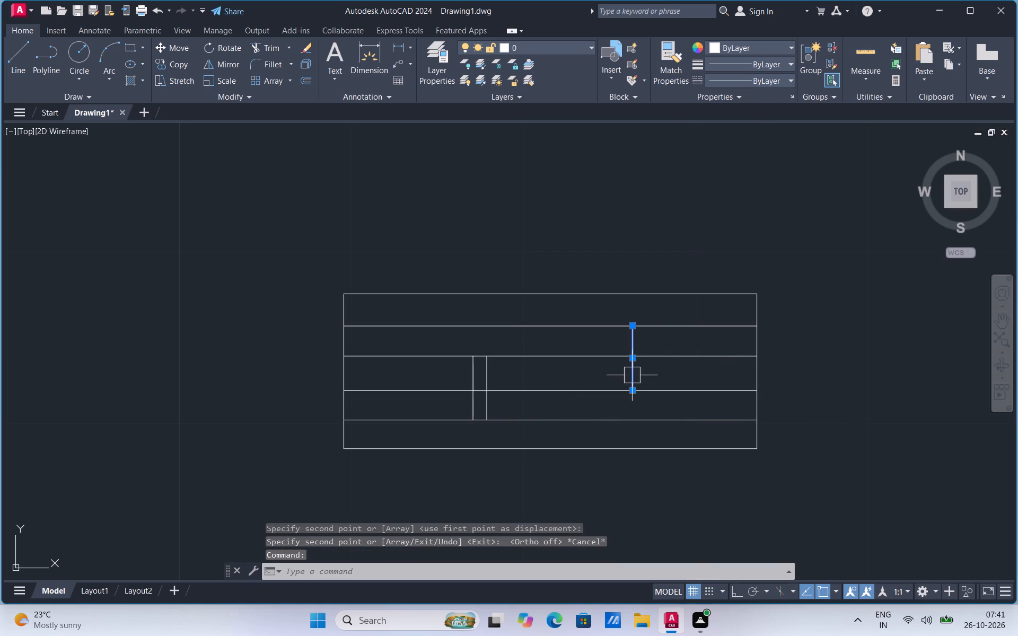
{"action": "left_click", "coordinate": [659, 158]}
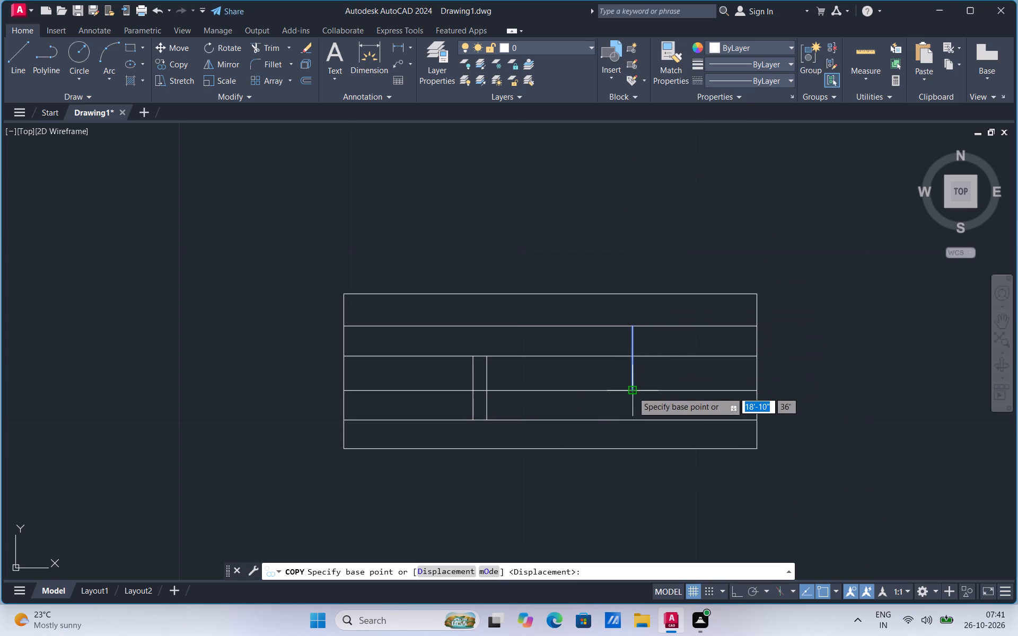
{"action": "left_click", "coordinate": [628, 392]}
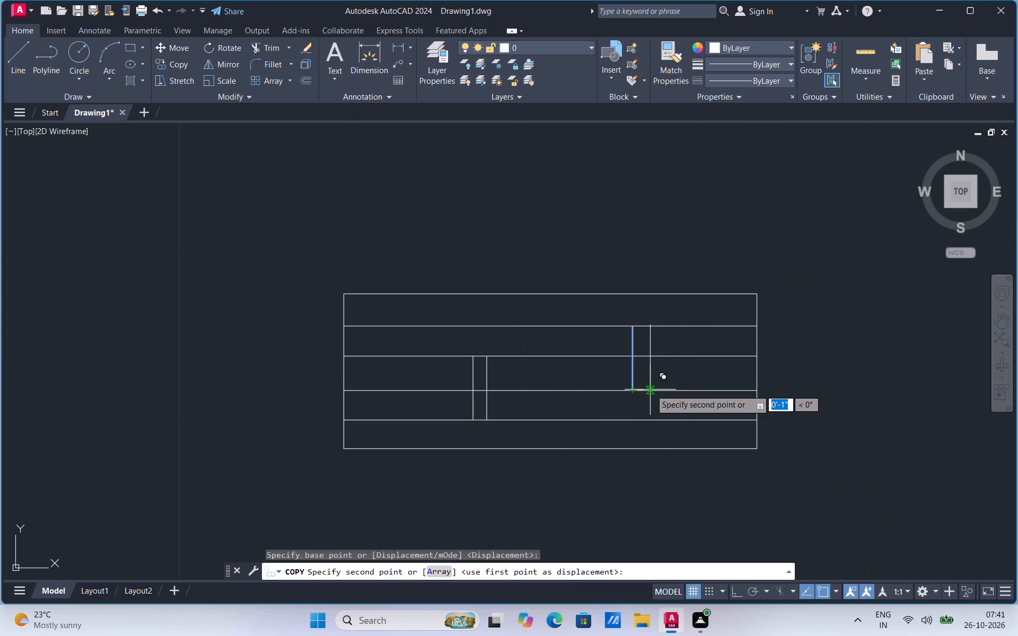
{"action": "left_click", "coordinate": [645, 390]}
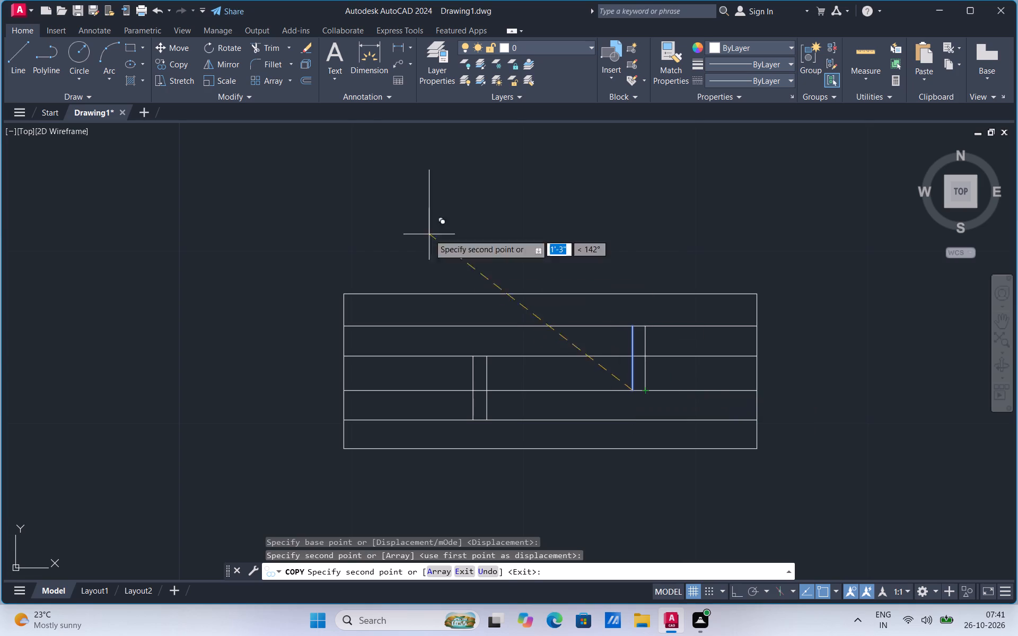
Trim the first and second inner lines left of the right and left vertical pairs, and the fourth and third lines right of those pairs.
{"action": "left_click_drag", "start_coordinate": [268, 45], "coordinate": [276, 60]}
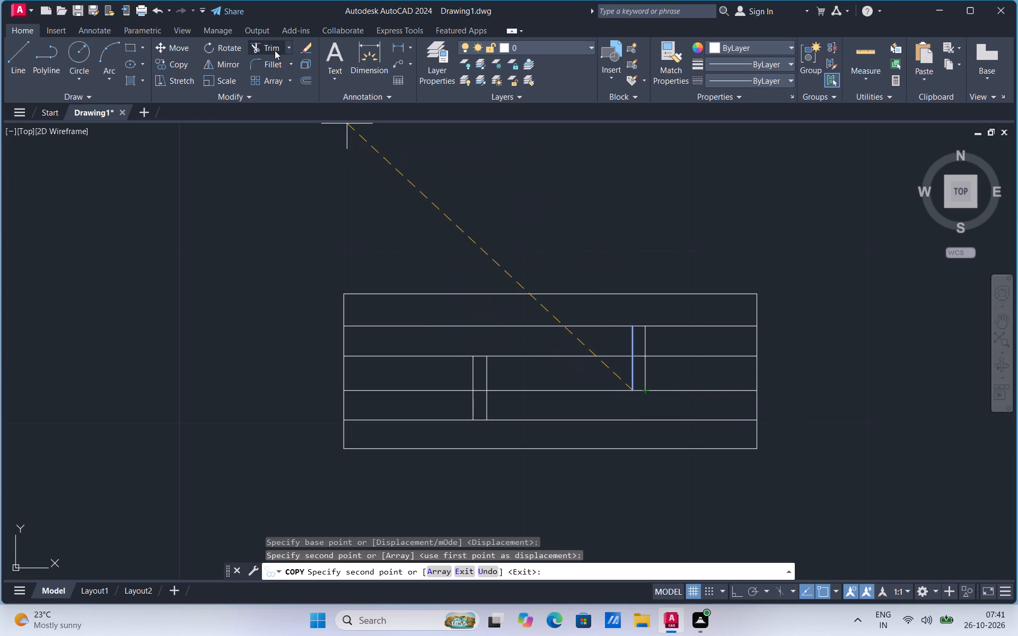
{"action": "left_click", "coordinate": [272, 50]}
{"action": "left_click", "coordinate": [480, 332]}
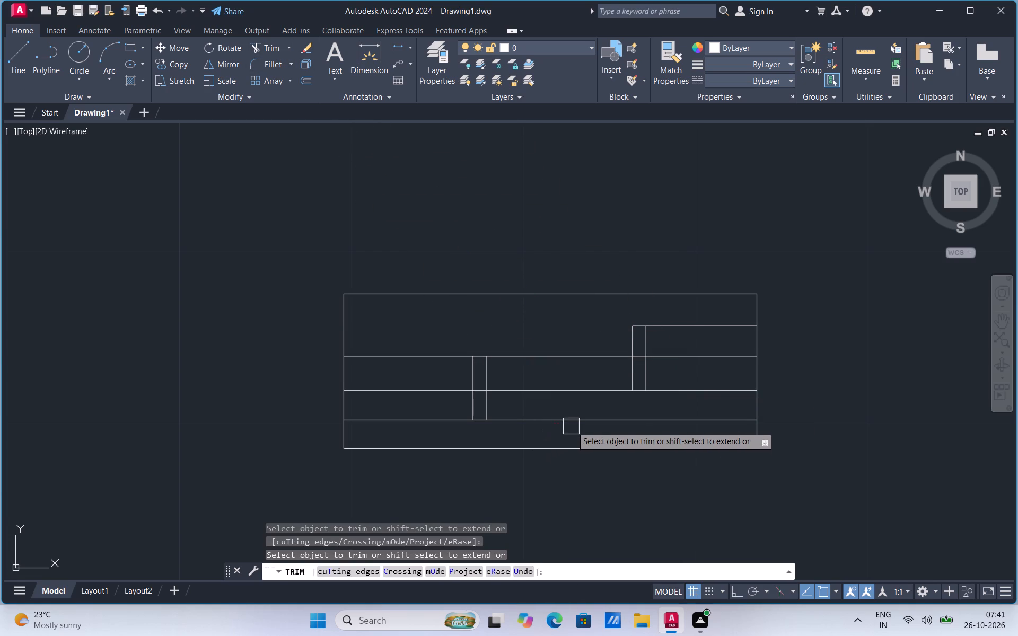
{"action": "left_click", "coordinate": [572, 426]}
{"action": "left_click", "coordinate": [445, 357]}
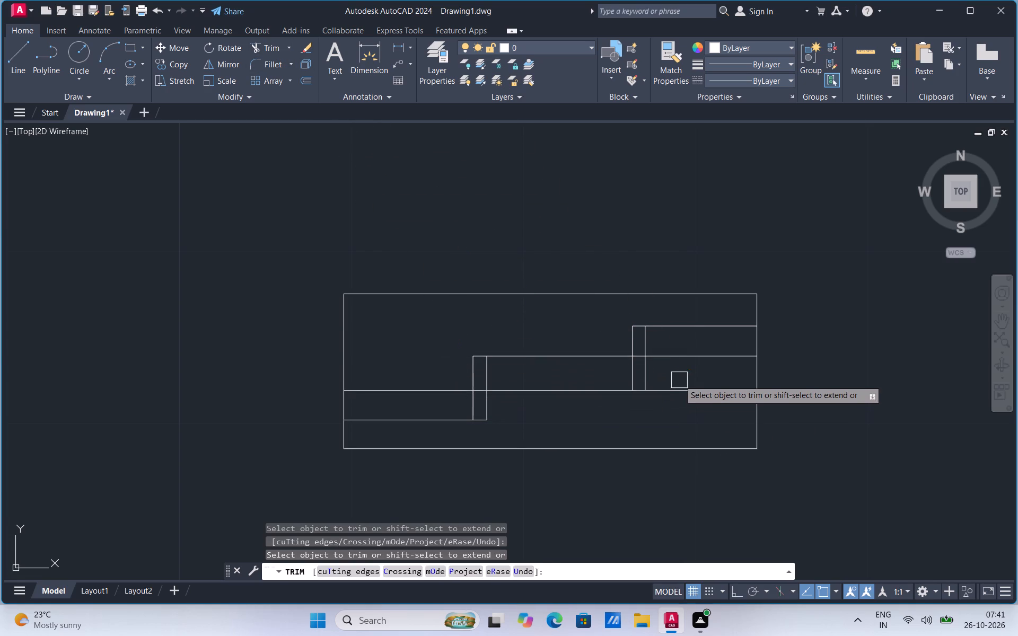
{"action": "left_click", "coordinate": [678, 386]}
Trim the third inner line between the left vertical pair and the second inner line between the right pair.
{"action": "scroll", "coordinate": [487, 389], "scroll_direction": "up", "scroll_amount": 3}
{"action": "left_click", "coordinate": [451, 395]}
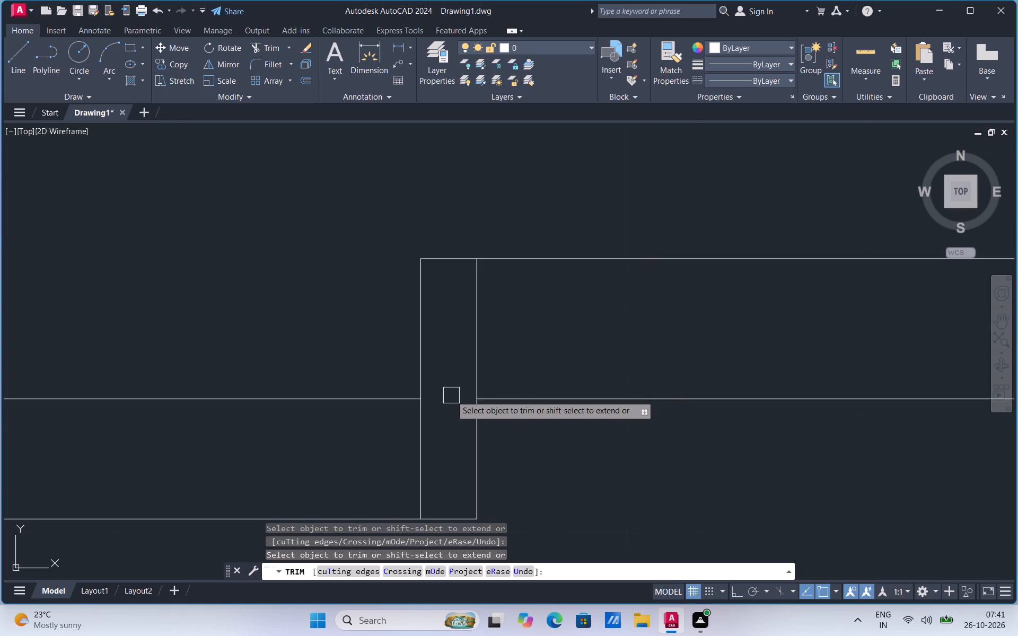
{"action": "scroll", "coordinate": [445, 426], "scroll_direction": "down", "scroll_amount": 2}
{"action": "scroll", "coordinate": [702, 366], "scroll_direction": "up", "scroll_amount": 2}
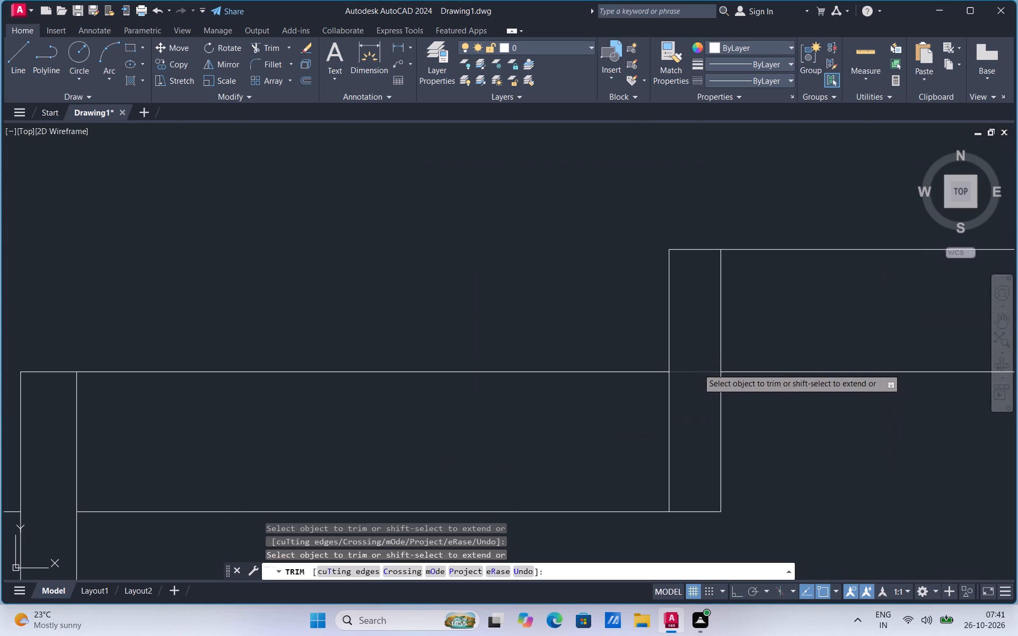
{"action": "left_click", "coordinate": [698, 368]}
{"action": "scroll", "coordinate": [714, 417], "scroll_direction": "down", "scroll_amount": 2}
{"action": "scroll", "coordinate": [523, 357], "scroll_direction": "down", "scroll_amount": 2}
{"action": "scroll", "coordinate": [516, 377], "scroll_direction": "up", "scroll_amount": 1}
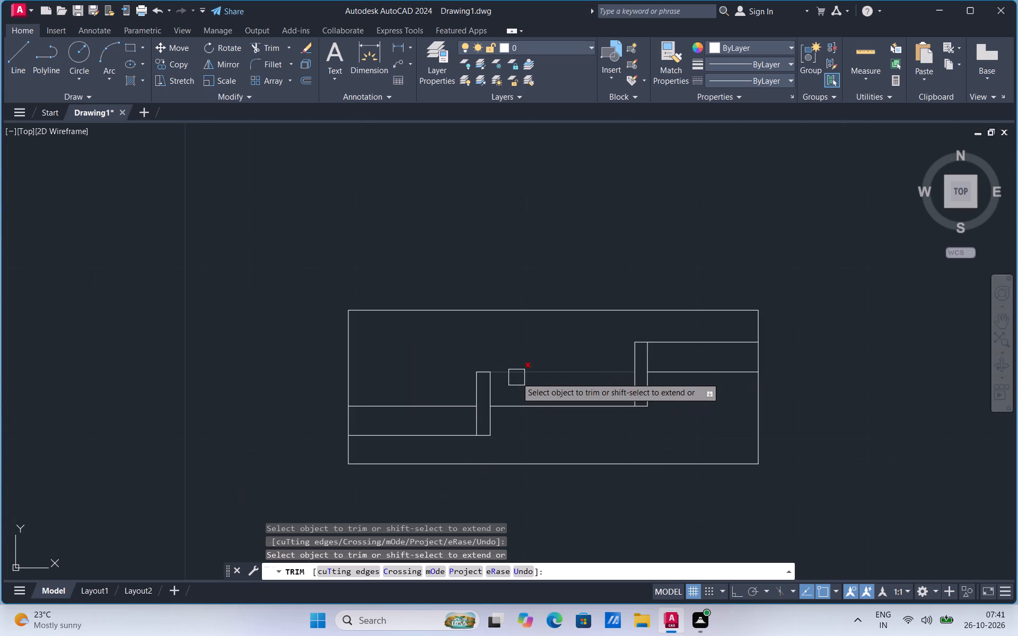
Trim each pair's left vertical below and right vertical above the band, leaving a continuous two-step zigzag band across the rectangle.
{"action": "left_click", "coordinate": [474, 420]}
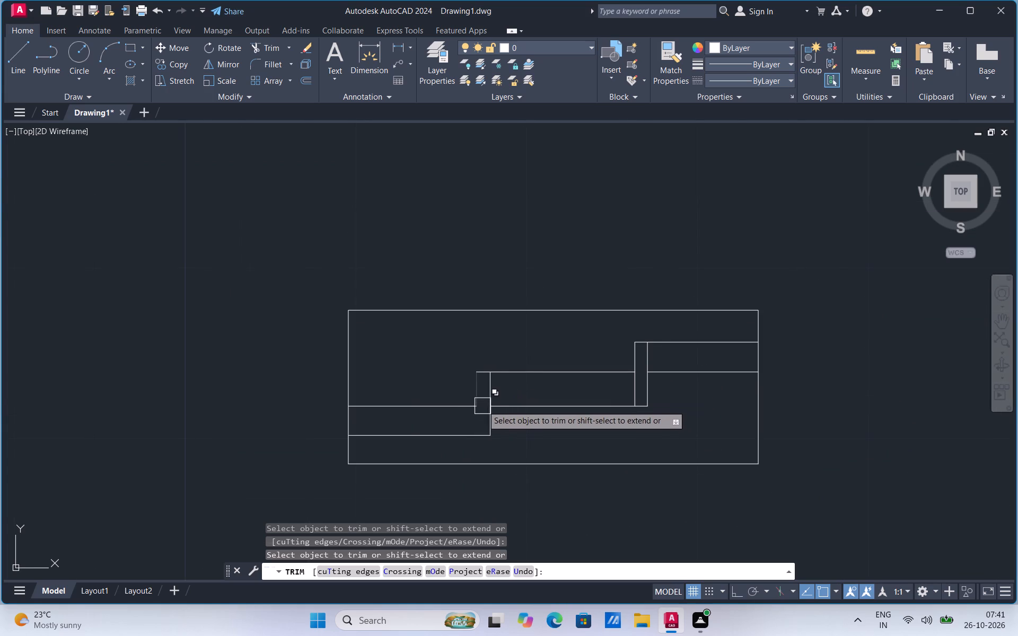
{"action": "left_click", "coordinate": [487, 398]}
{"action": "left_click", "coordinate": [491, 392]}
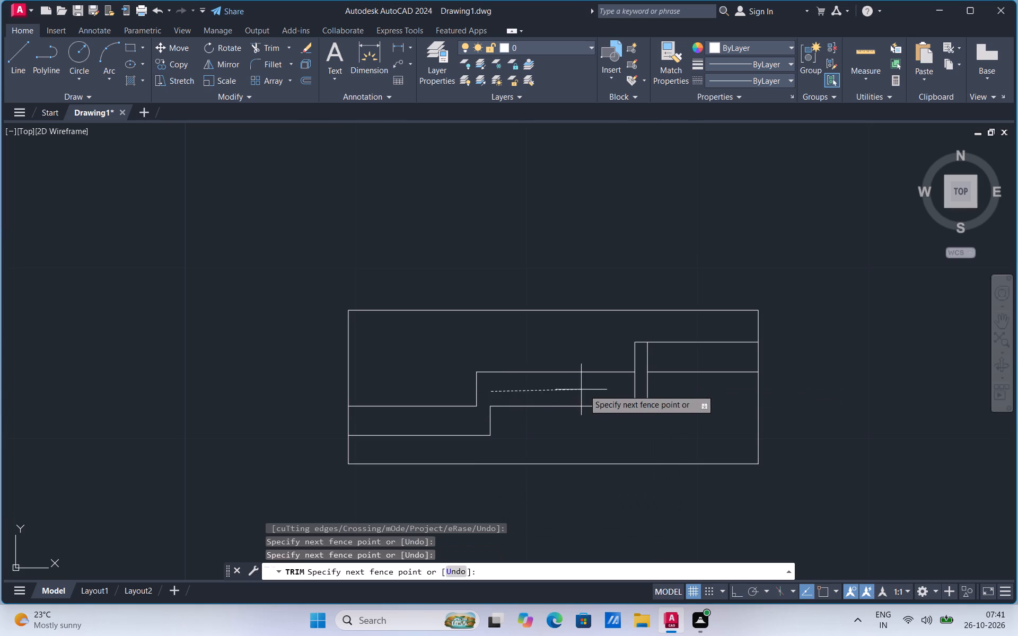
{"action": "left_click", "coordinate": [584, 390]}
{"action": "scroll", "coordinate": [631, 391], "scroll_direction": "up", "scroll_amount": 1}
{"action": "left_click", "coordinate": [632, 387]}
{"action": "left_click", "coordinate": [653, 342]}
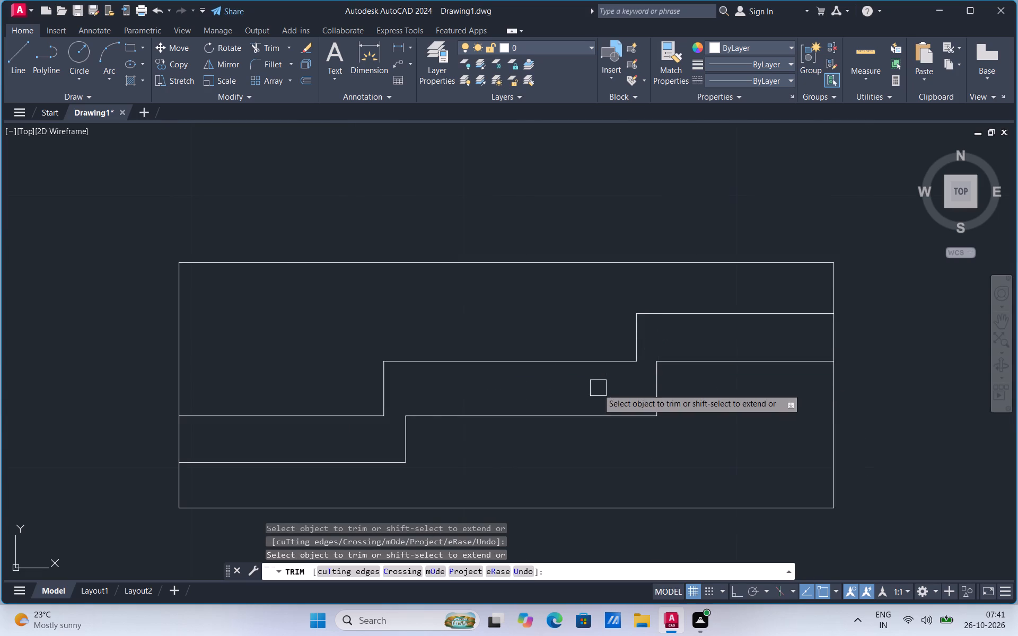
{"action": "scroll", "coordinate": [598, 388], "scroll_direction": "down", "scroll_amount": 3}
{"action": "key", "text": "Escape"}
Group the rectangle and all its zigzag lines into one object.
{"action": "left_click", "coordinate": [454, 440]}
{"action": "left_click", "coordinate": [733, 289]}
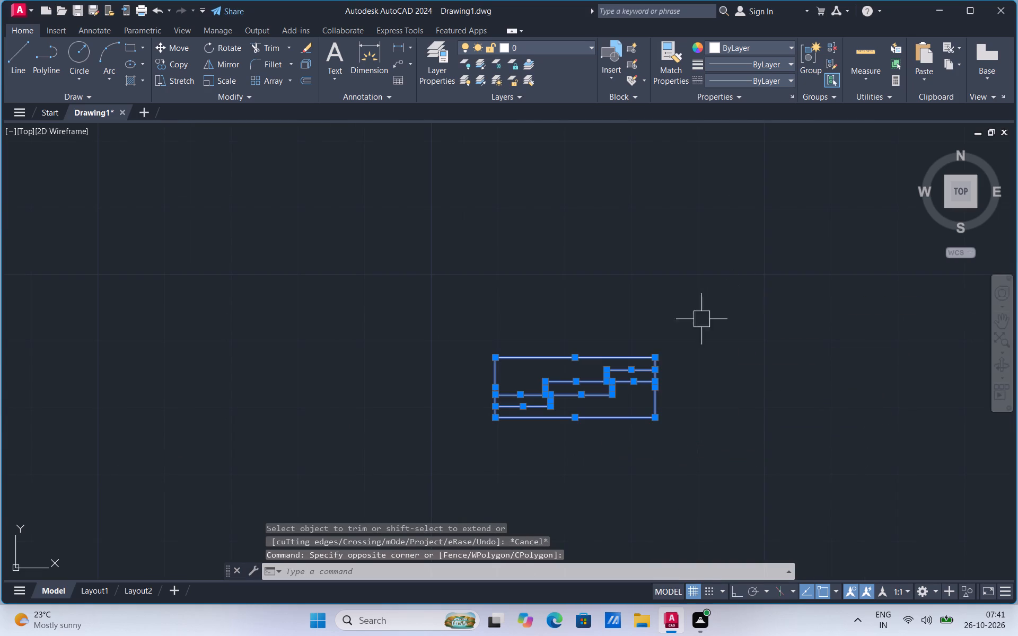
{"action": "right_click", "coordinate": [628, 361]}
{"action": "left_click", "coordinate": [668, 223]}
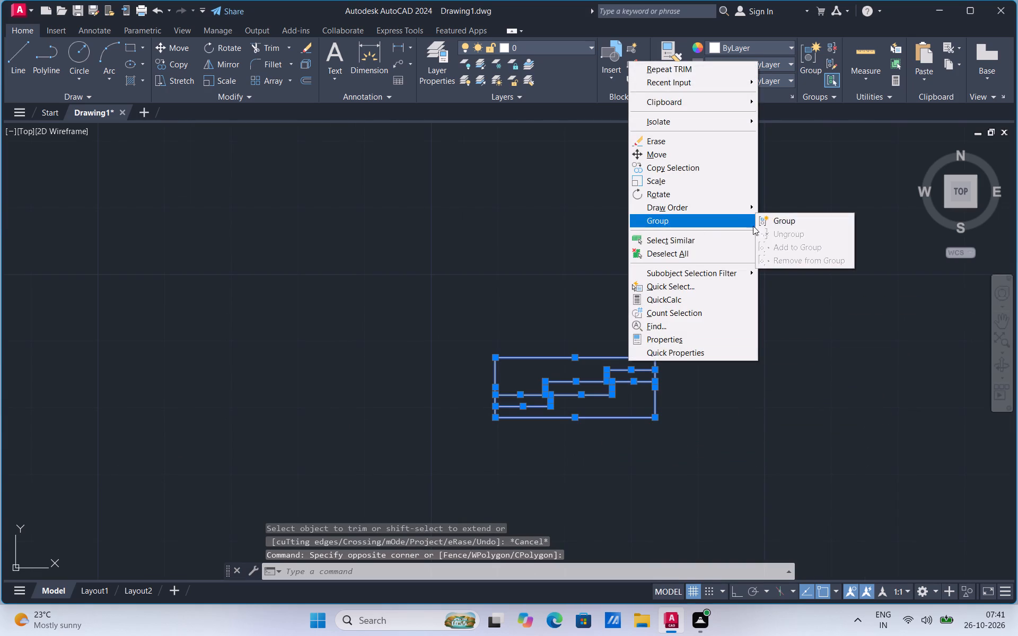
{"action": "left_click", "coordinate": [778, 217]}
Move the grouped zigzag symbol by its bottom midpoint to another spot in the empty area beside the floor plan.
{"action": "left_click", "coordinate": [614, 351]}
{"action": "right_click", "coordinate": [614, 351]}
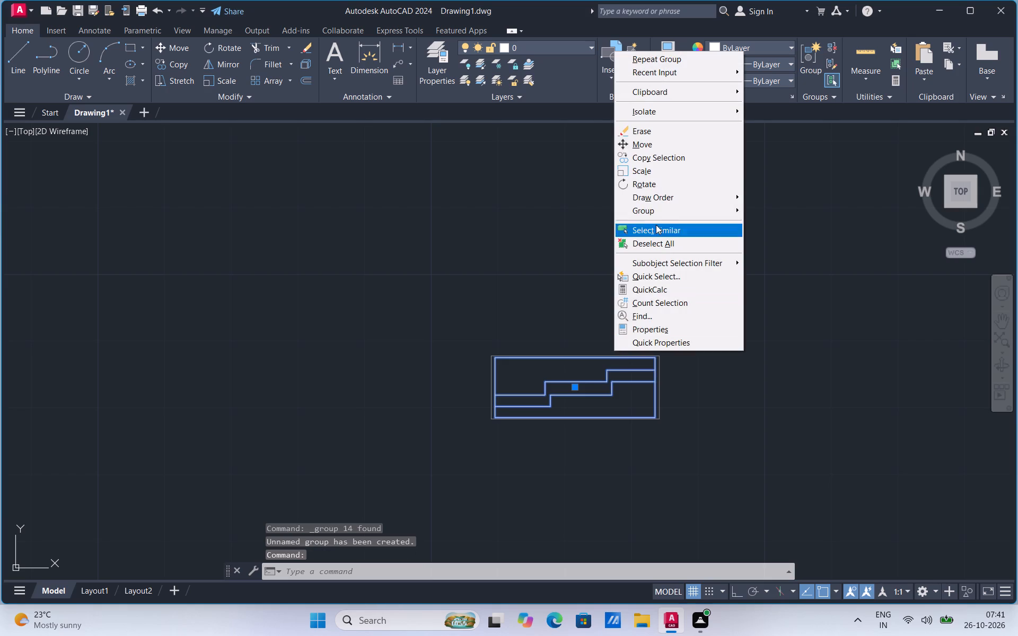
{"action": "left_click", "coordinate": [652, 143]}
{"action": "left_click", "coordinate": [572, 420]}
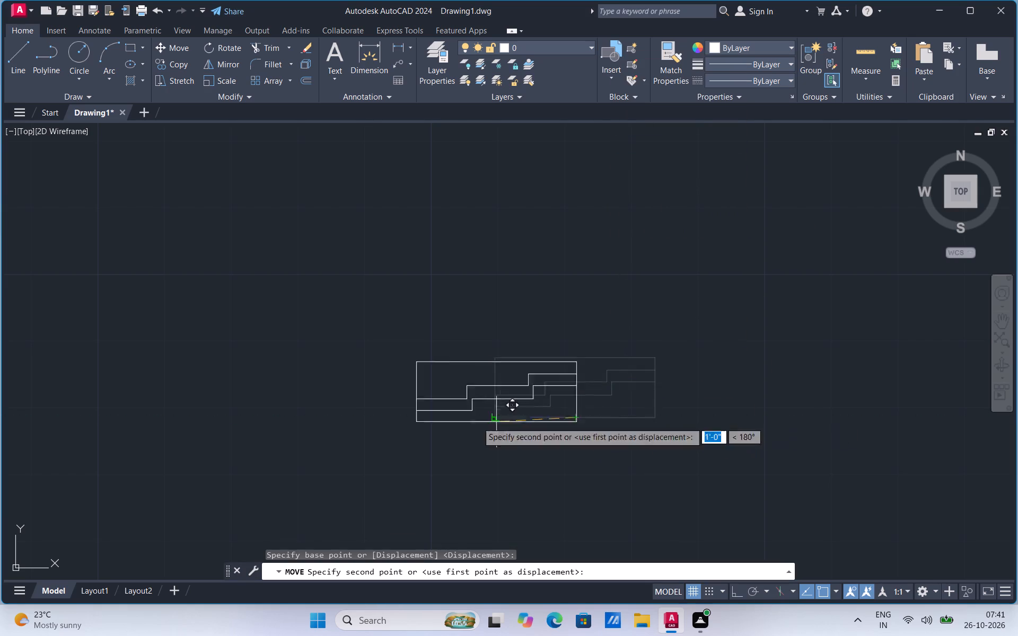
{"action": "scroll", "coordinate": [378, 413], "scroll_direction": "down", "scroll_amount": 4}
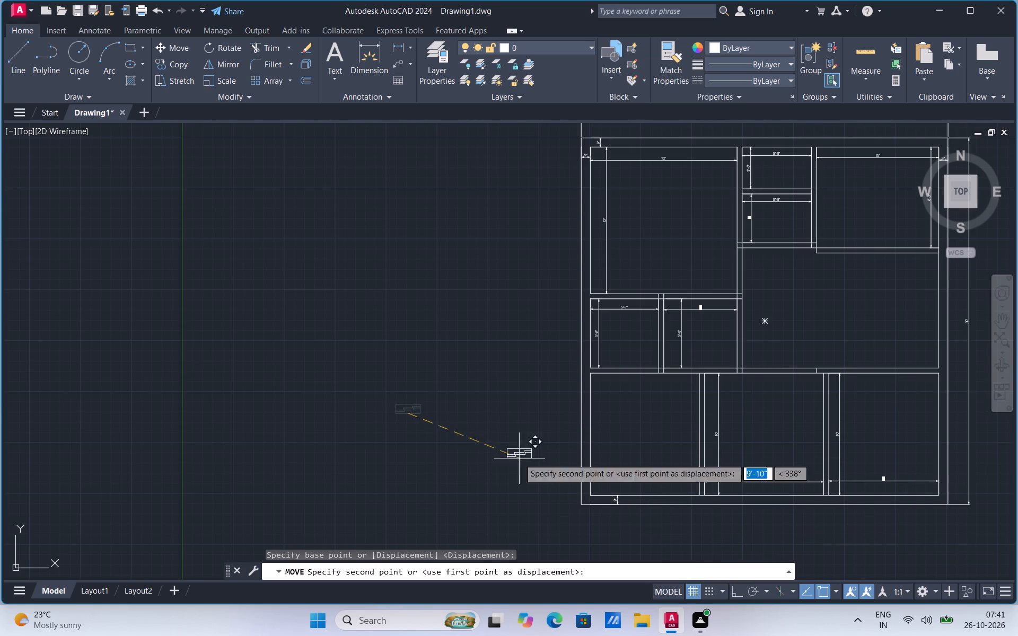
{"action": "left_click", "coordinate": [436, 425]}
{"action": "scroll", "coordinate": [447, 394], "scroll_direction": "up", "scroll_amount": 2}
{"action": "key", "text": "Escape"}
Erase the grouped zigzag opening symbol beside the floor plan.
{"action": "left_click", "coordinate": [350, 493]}
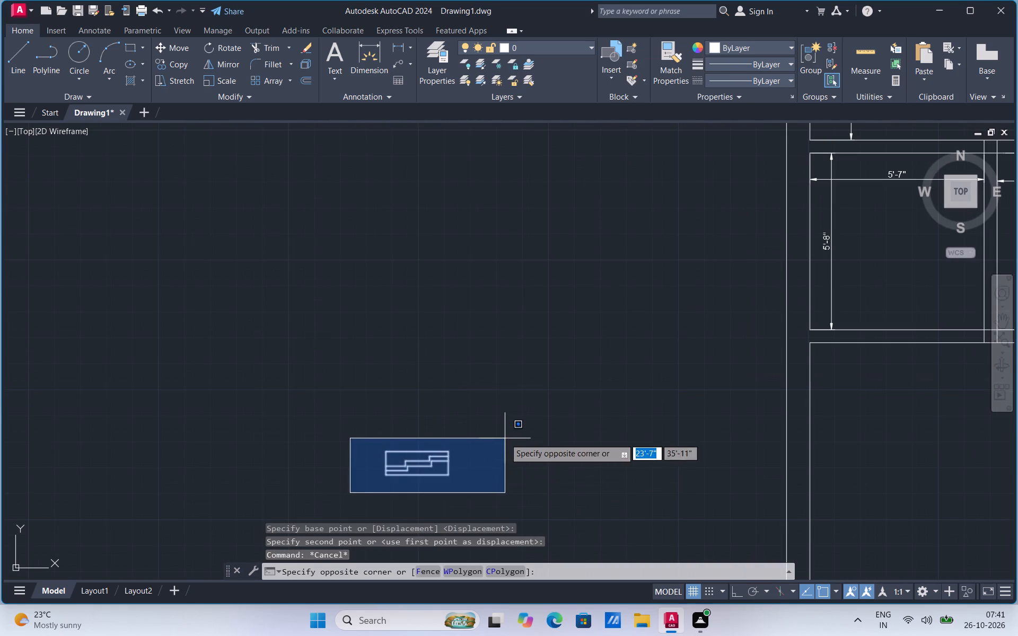
{"action": "left_click", "coordinate": [505, 438]}
{"action": "key", "text": "Delete"}
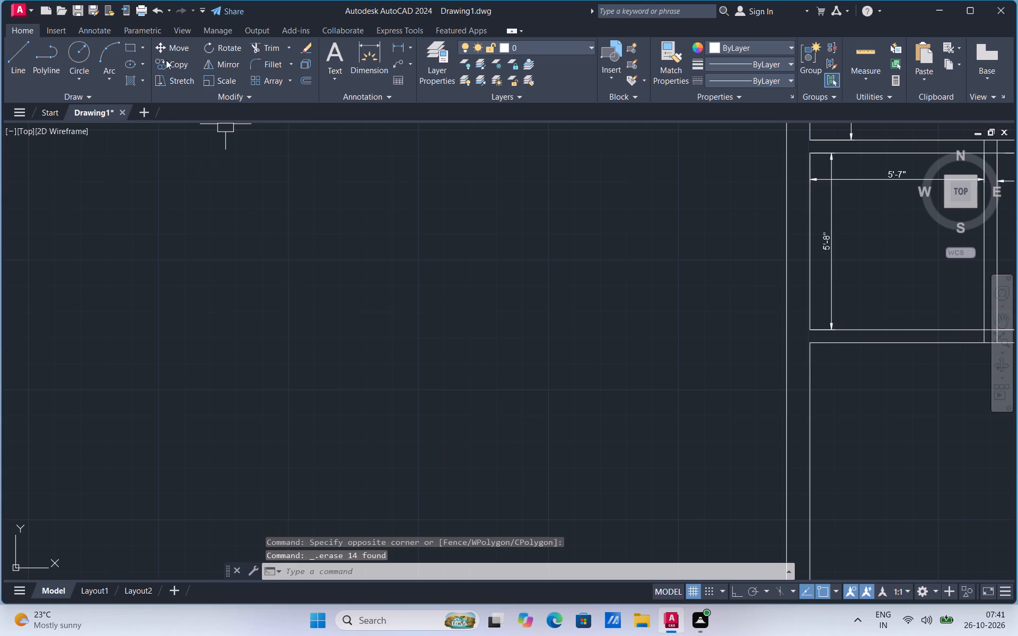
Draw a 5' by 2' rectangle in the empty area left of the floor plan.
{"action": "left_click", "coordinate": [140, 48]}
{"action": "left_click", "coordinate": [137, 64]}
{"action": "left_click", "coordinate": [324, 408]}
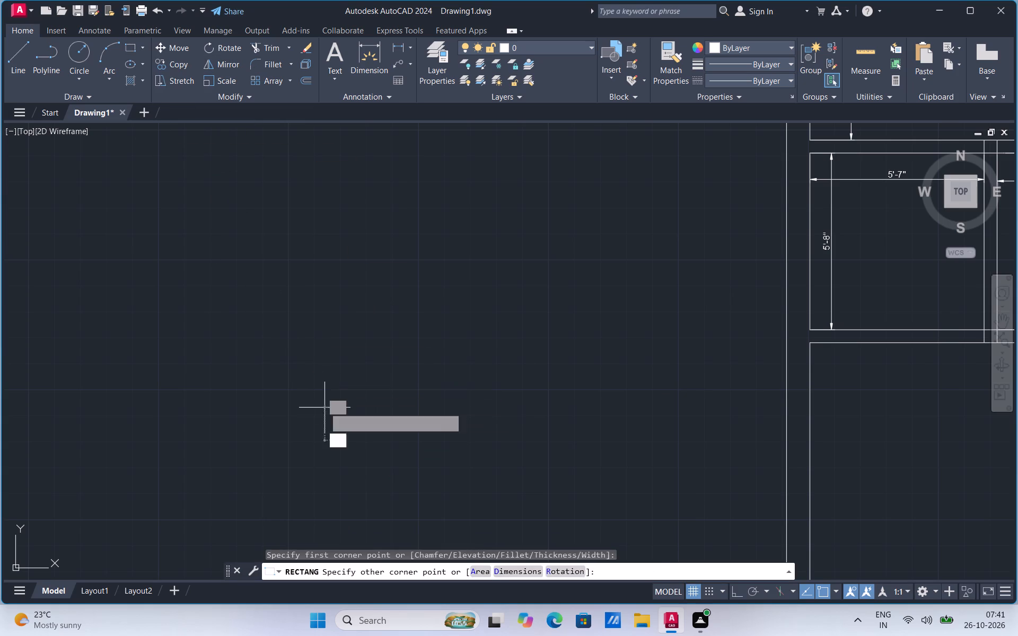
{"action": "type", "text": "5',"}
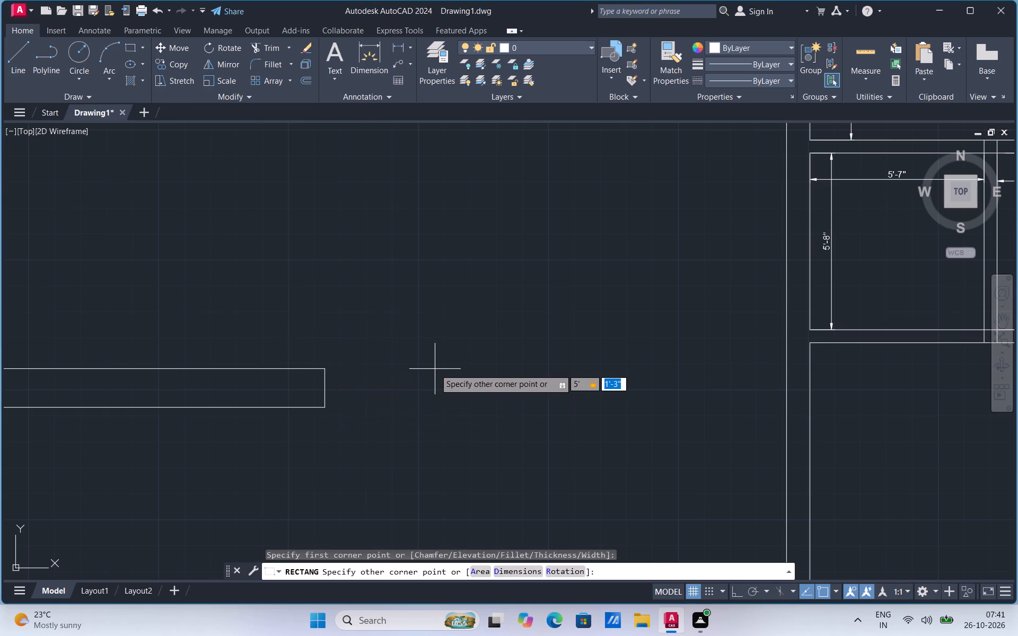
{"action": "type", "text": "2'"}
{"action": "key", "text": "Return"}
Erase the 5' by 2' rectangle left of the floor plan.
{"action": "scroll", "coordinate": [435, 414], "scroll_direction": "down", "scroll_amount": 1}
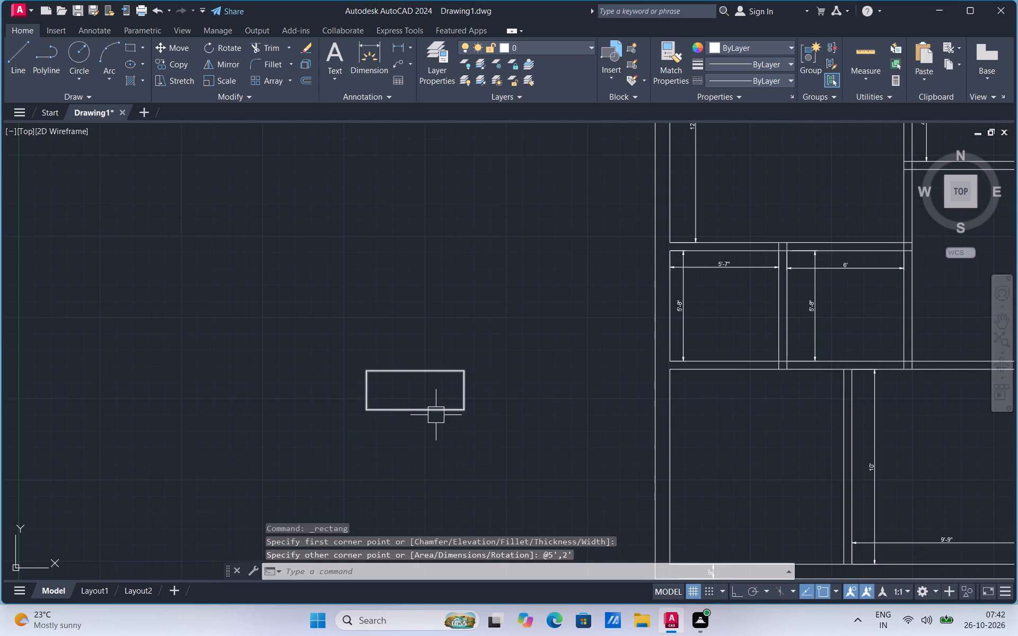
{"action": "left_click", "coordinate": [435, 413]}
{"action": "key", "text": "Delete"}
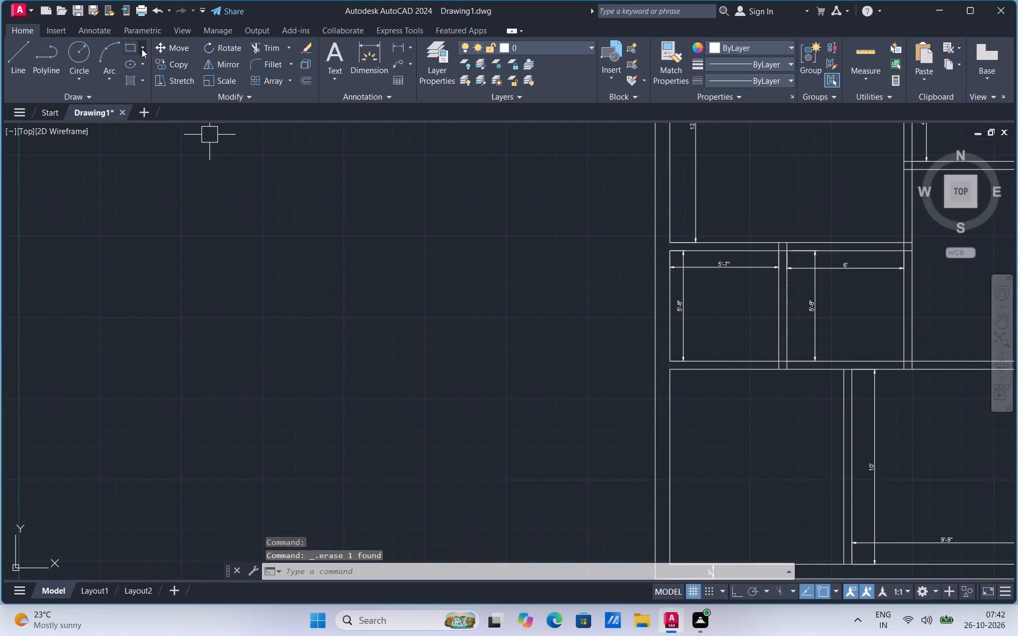
Draw a 2' by 5" rectangle in the empty area left of the floor plan.
{"action": "left_click", "coordinate": [142, 47]}
{"action": "left_click", "coordinate": [141, 75]}
{"action": "left_click", "coordinate": [239, 384]}
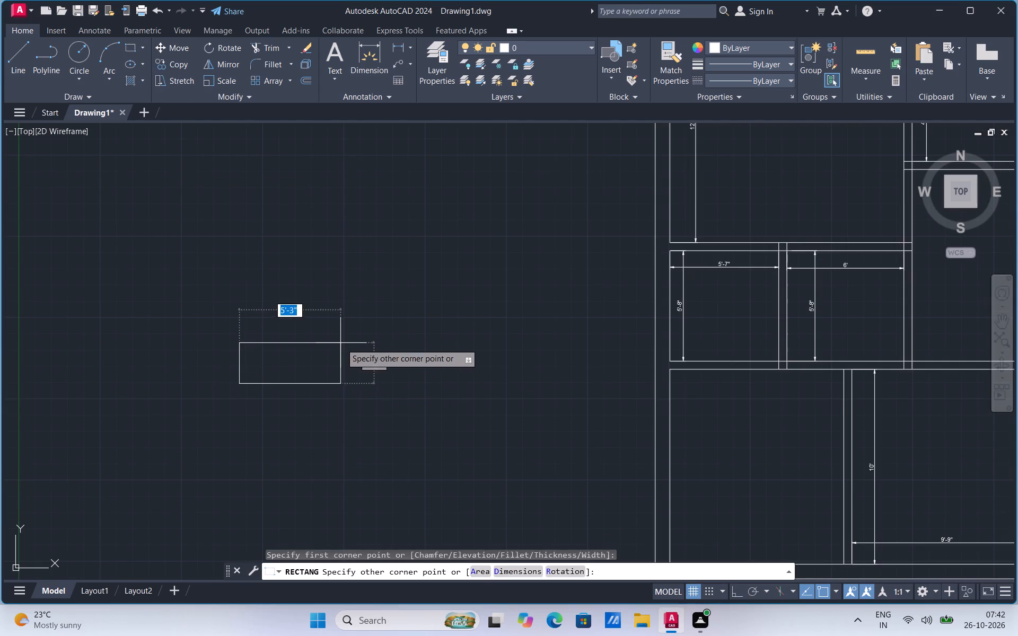
{"action": "type", "text": "2',5"}
{"action": "key", "text": "Return"}
Draw a horizontal centre line across the 2' by 5" rectangle, joining the midpoints of its short sides.
{"action": "scroll", "coordinate": [226, 367], "scroll_direction": "up", "scroll_amount": 4}
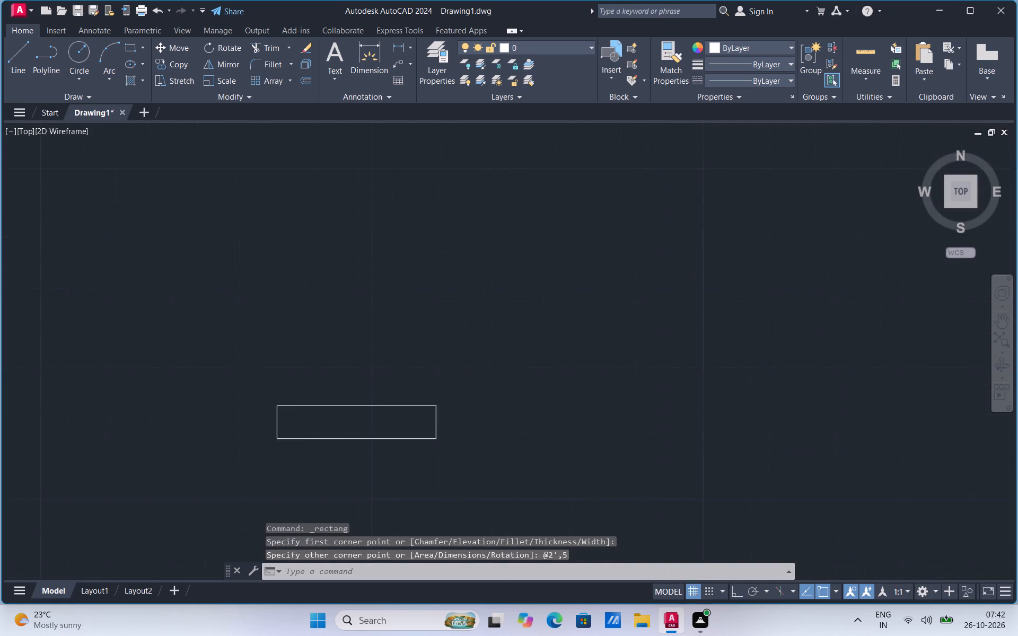
{"action": "scroll", "coordinate": [360, 465], "scroll_direction": "up", "scroll_amount": 1}
{"action": "left_click", "coordinate": [19, 80]}
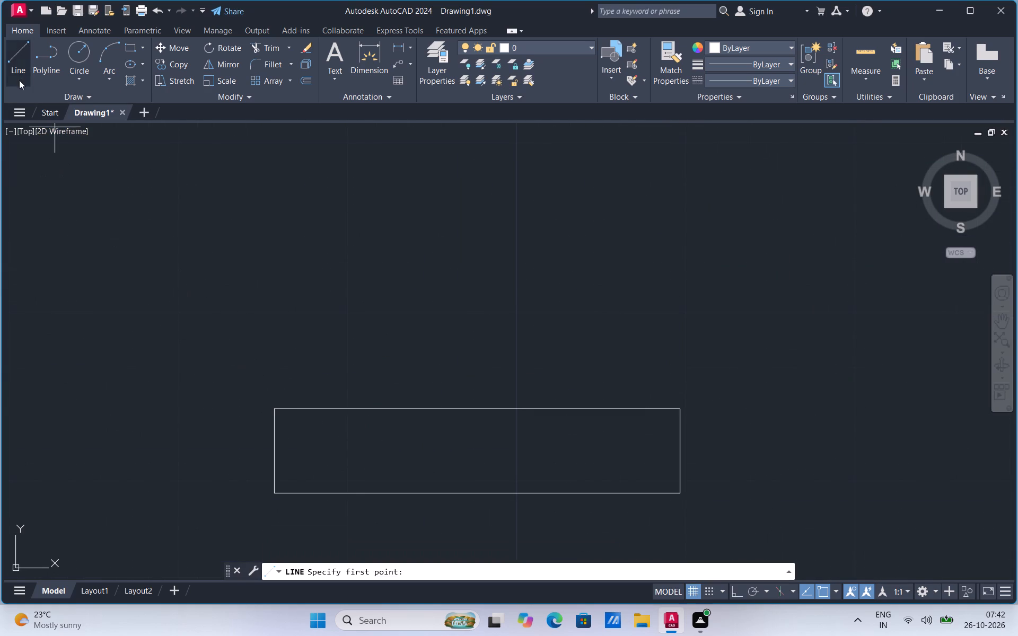
{"action": "left_click", "coordinate": [12, 52]}
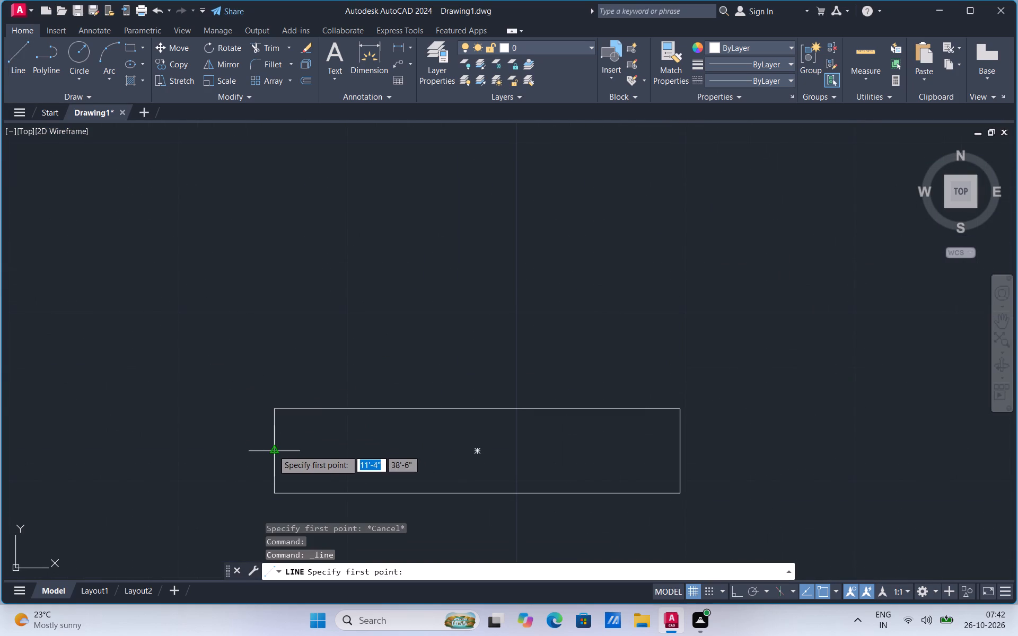
{"action": "left_click", "coordinate": [273, 450]}
{"action": "left_click", "coordinate": [681, 449]}
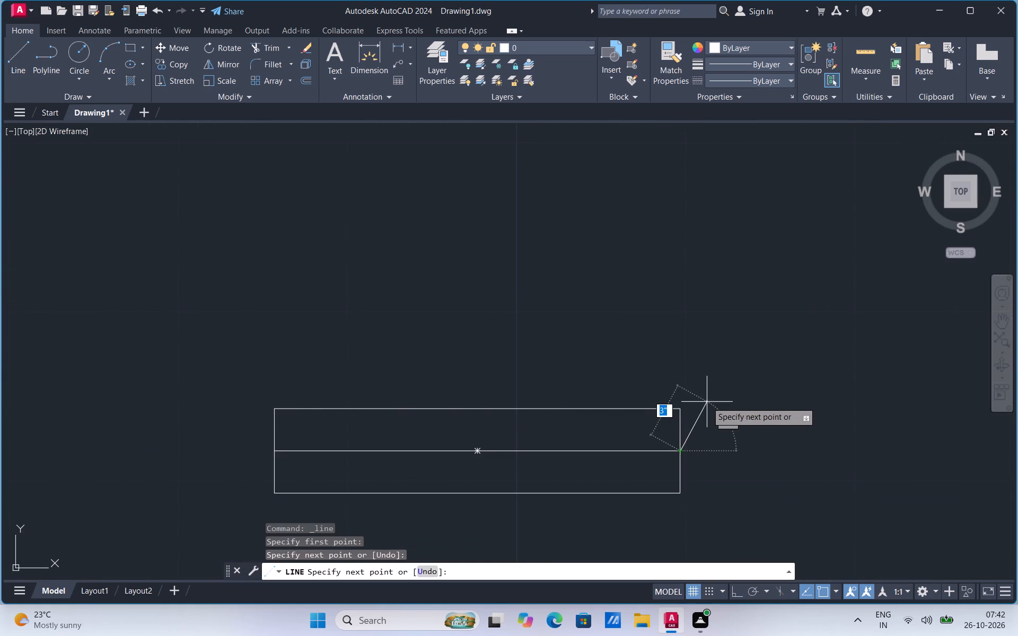
{"action": "key", "text": "Escape"}
Copy the rectangle's horizontal centre line once above itself and twice below, keeping all copies inside the rectangle.
{"action": "left_click", "coordinate": [653, 452]}
{"action": "right_click", "coordinate": [653, 452]}
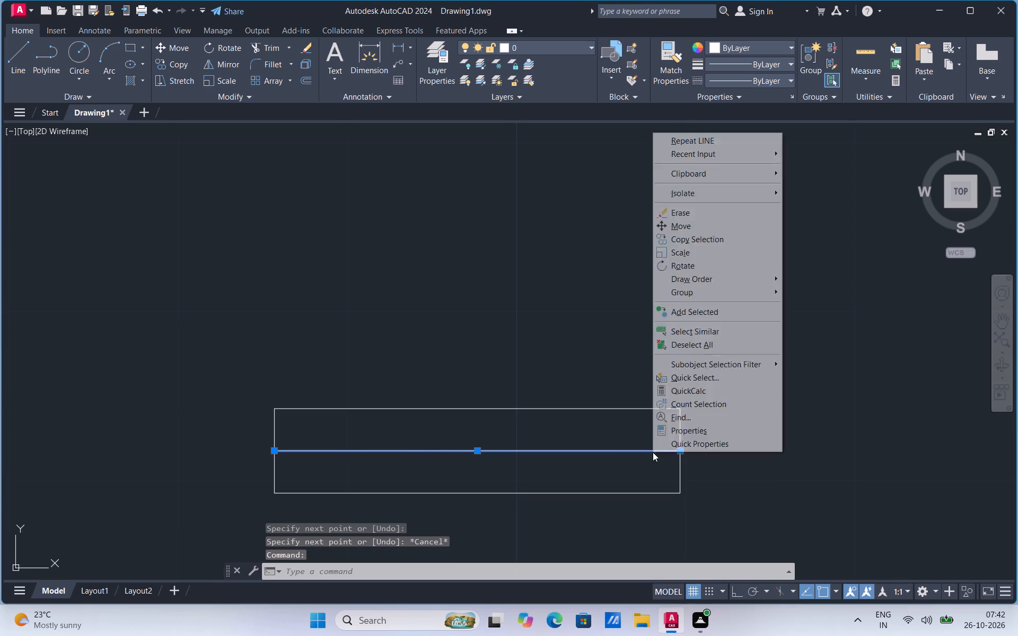
{"action": "left_click", "coordinate": [700, 238]}
{"action": "left_click", "coordinate": [677, 452]}
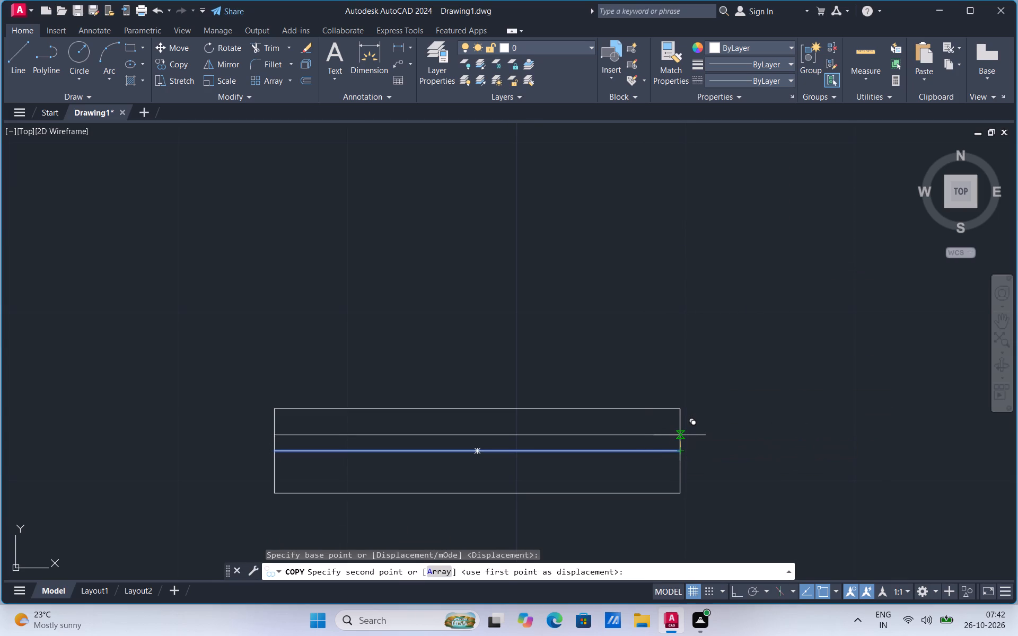
{"action": "left_click", "coordinate": [680, 435]}
{"action": "left_click", "coordinate": [682, 465]}
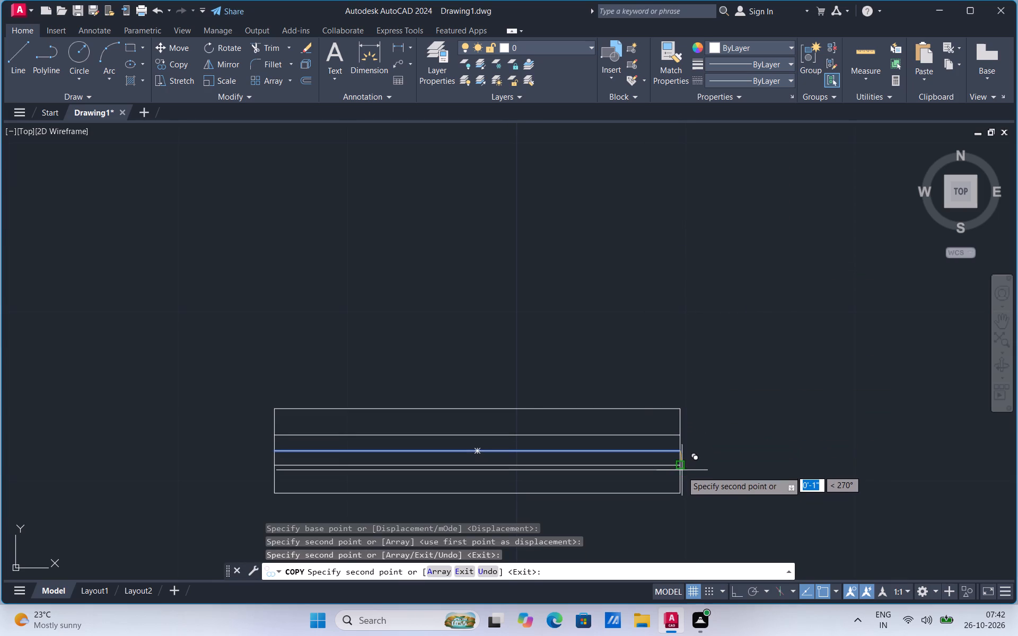
{"action": "left_click", "coordinate": [682, 478]}
{"action": "key", "text": "Escape"}
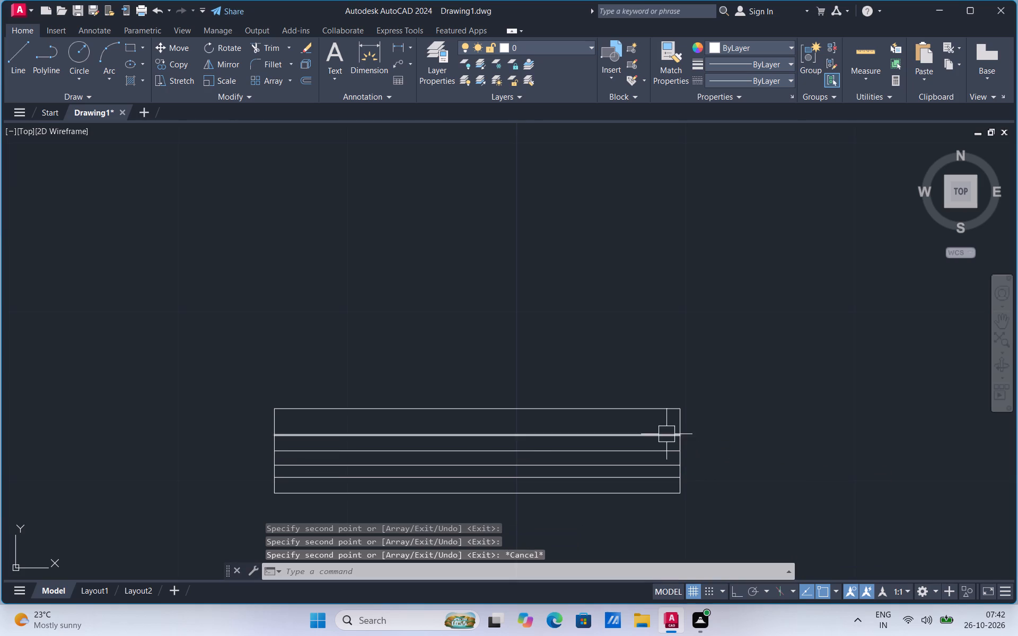
Move the uppermost inner line slightly up, nearer the rectangle's top edge.
{"action": "left_click", "coordinate": [666, 434]}
{"action": "right_click", "coordinate": [666, 434]}
{"action": "left_click", "coordinate": [704, 203]}
{"action": "scroll", "coordinate": [678, 447], "scroll_direction": "up", "scroll_amount": 1}
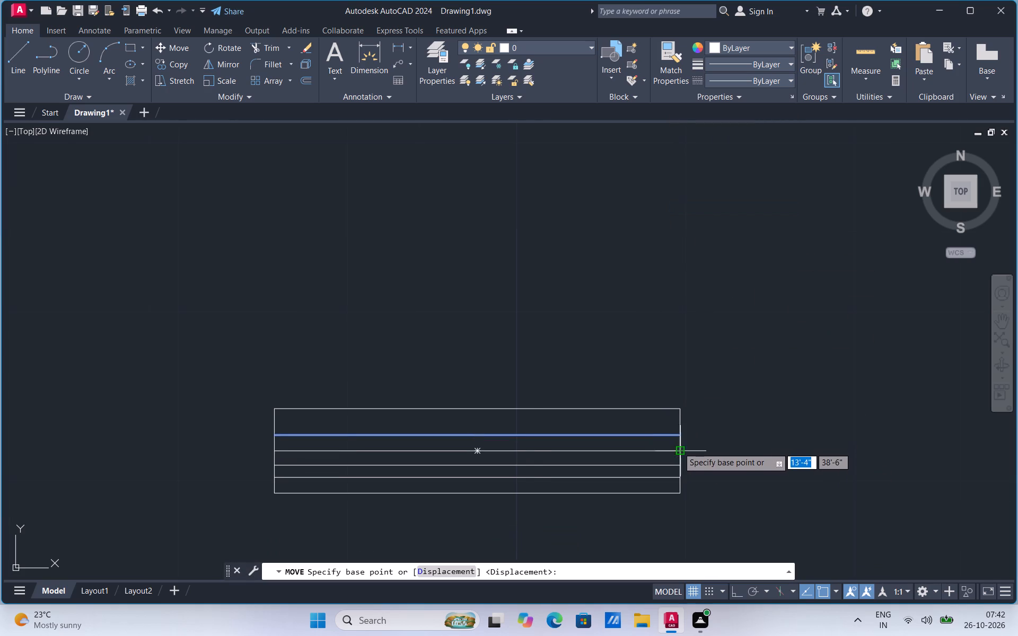
{"action": "left_click", "coordinate": [678, 429]}
{"action": "left_click", "coordinate": [682, 419]}
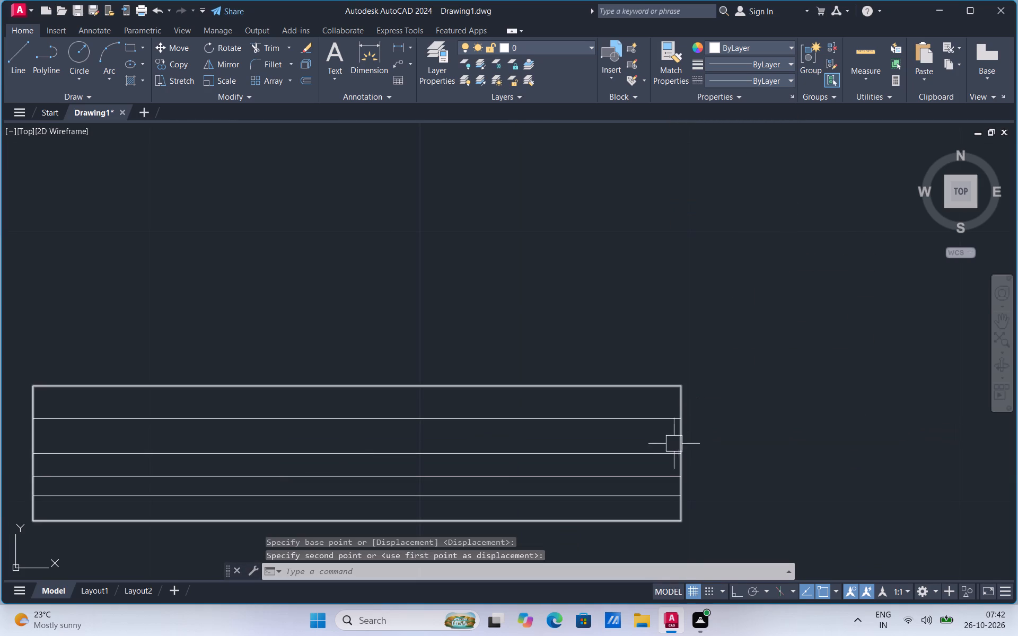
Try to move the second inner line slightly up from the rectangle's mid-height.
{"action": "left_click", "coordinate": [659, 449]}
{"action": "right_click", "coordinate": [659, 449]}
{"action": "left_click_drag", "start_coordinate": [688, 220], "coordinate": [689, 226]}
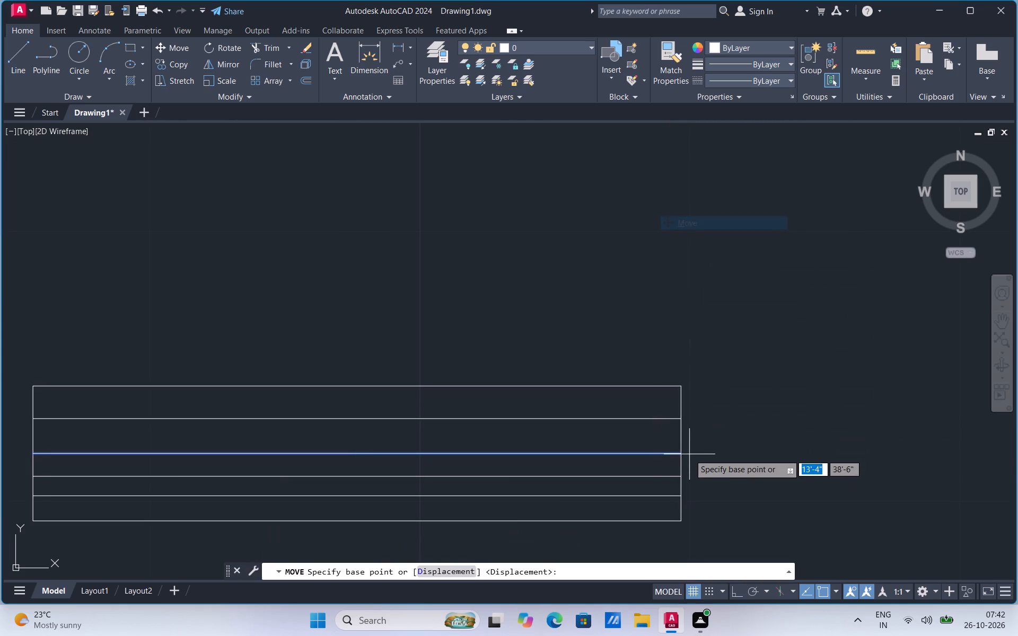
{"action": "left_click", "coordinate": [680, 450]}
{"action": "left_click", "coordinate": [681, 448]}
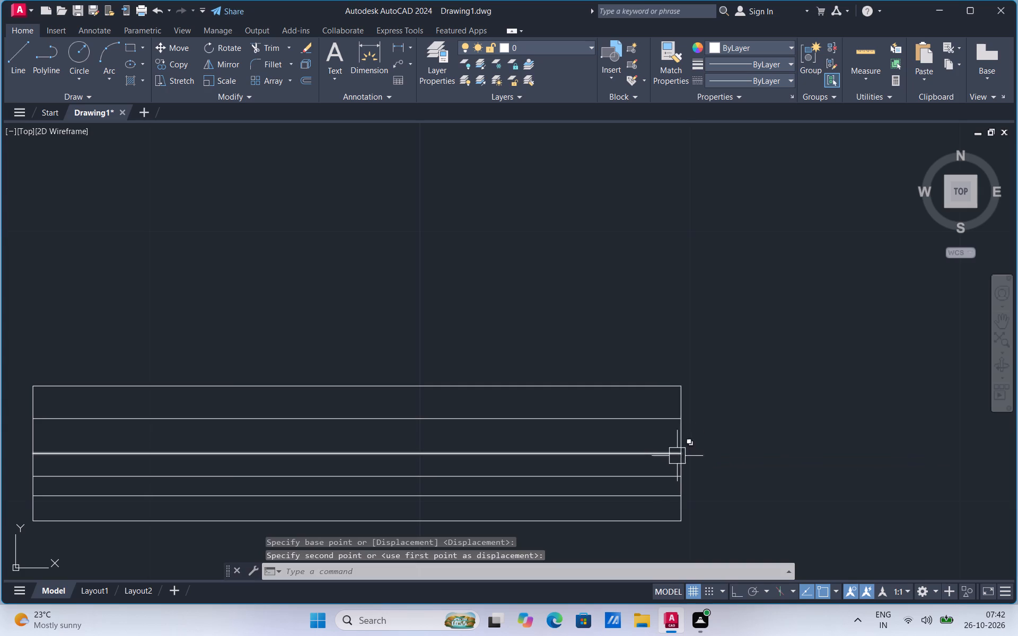
Move the second inner line slightly up from the rectangle's mid-height, towards the uppermost inner line.
{"action": "left_click", "coordinate": [655, 460]}
{"action": "right_click", "coordinate": [655, 460]}
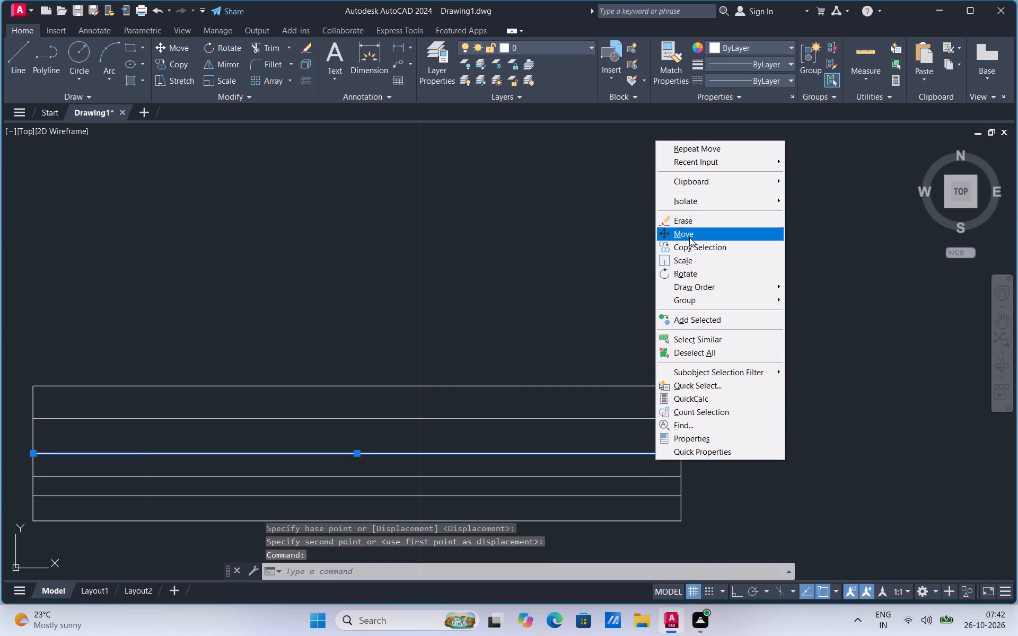
{"action": "left_click", "coordinate": [689, 237]}
{"action": "left_click", "coordinate": [678, 454]}
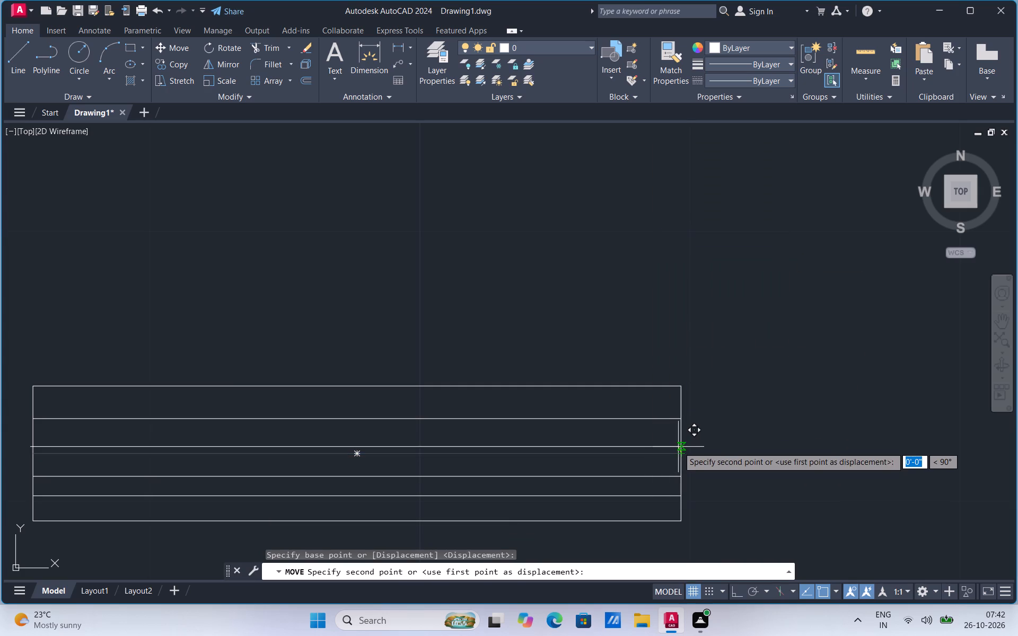
{"action": "left_click", "coordinate": [678, 447]}
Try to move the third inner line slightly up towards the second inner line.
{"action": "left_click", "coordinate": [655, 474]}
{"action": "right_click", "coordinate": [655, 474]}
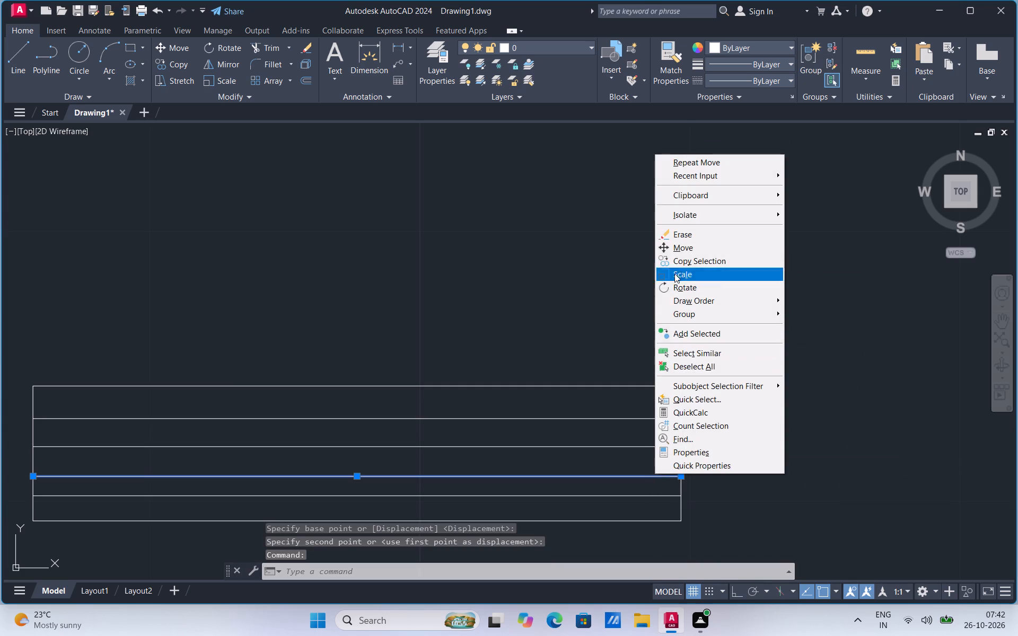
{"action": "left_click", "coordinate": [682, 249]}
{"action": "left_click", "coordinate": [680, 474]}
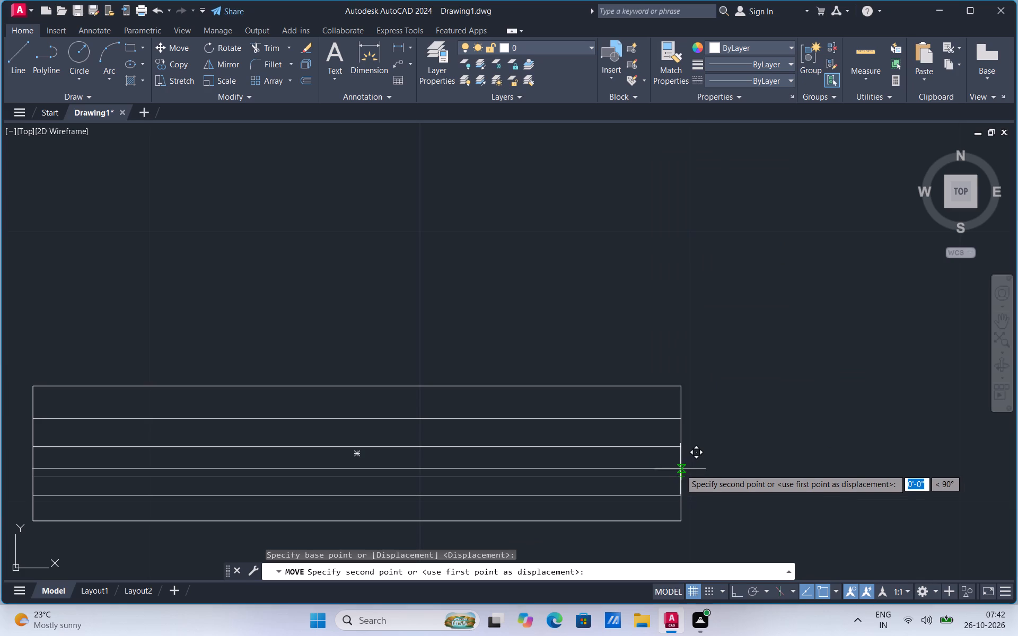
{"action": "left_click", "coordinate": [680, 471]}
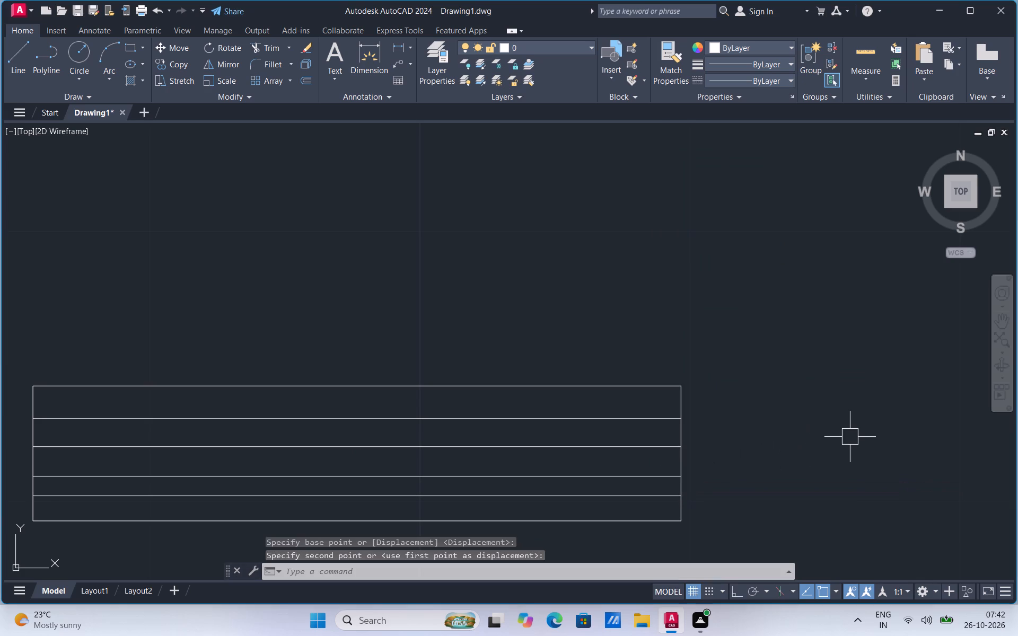
Move the third inner line slightly up by its left endpoint to even out the spacing between the inner lines.
{"action": "scroll", "coordinate": [943, 439], "scroll_direction": "down", "scroll_amount": 2}
{"action": "scroll", "coordinate": [639, 464], "scroll_direction": "up", "scroll_amount": 2}
{"action": "scroll", "coordinate": [533, 436], "scroll_direction": "up", "scroll_amount": 1}
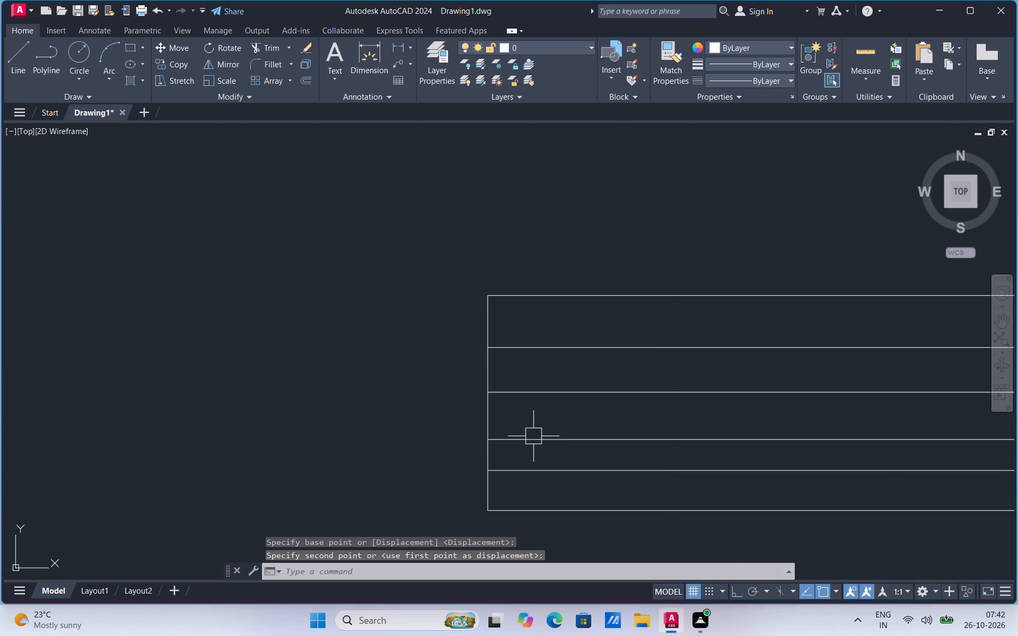
{"action": "left_click", "coordinate": [533, 437]}
{"action": "right_click", "coordinate": [533, 437]}
{"action": "left_click", "coordinate": [569, 213]}
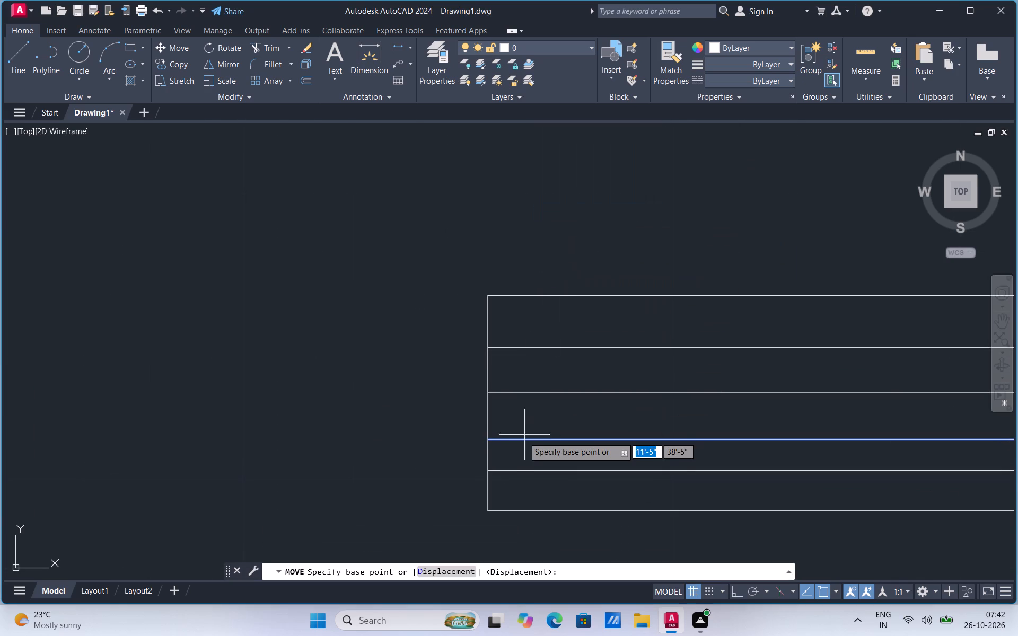
{"action": "left_click", "coordinate": [486, 439]}
{"action": "left_click", "coordinate": [488, 431]}
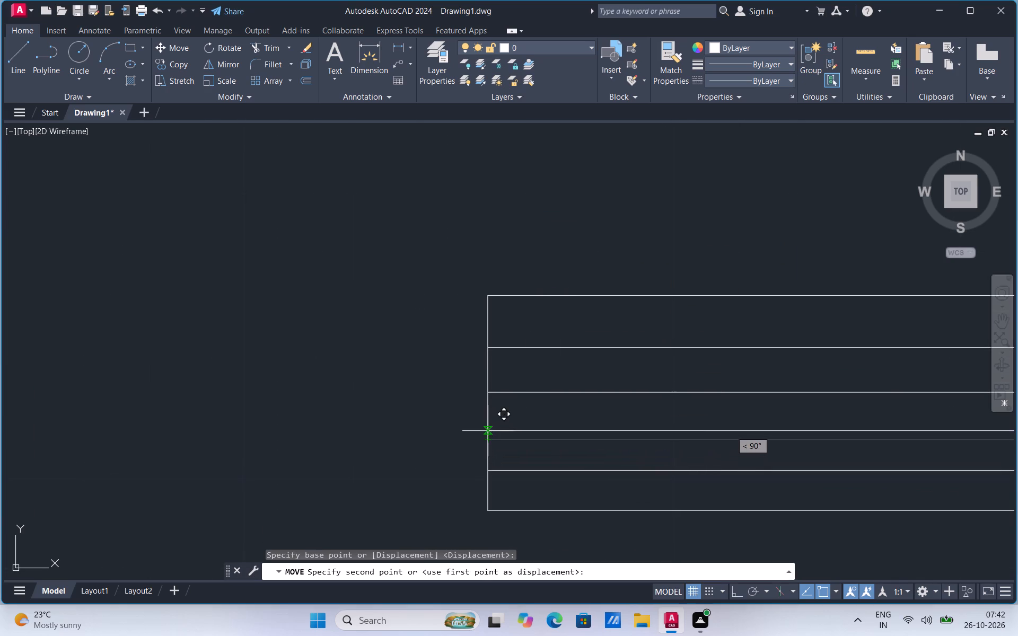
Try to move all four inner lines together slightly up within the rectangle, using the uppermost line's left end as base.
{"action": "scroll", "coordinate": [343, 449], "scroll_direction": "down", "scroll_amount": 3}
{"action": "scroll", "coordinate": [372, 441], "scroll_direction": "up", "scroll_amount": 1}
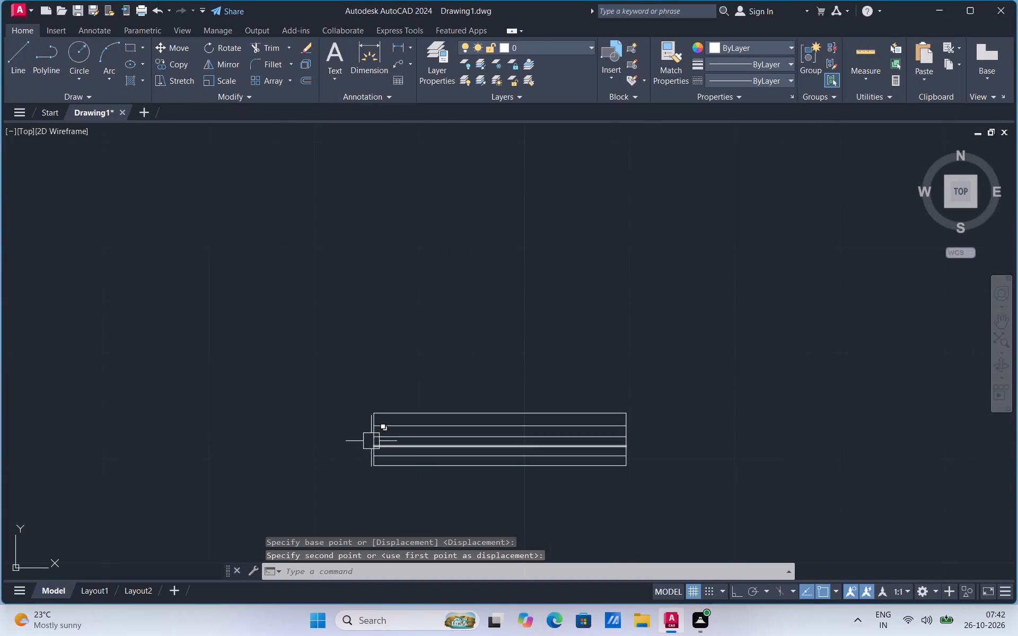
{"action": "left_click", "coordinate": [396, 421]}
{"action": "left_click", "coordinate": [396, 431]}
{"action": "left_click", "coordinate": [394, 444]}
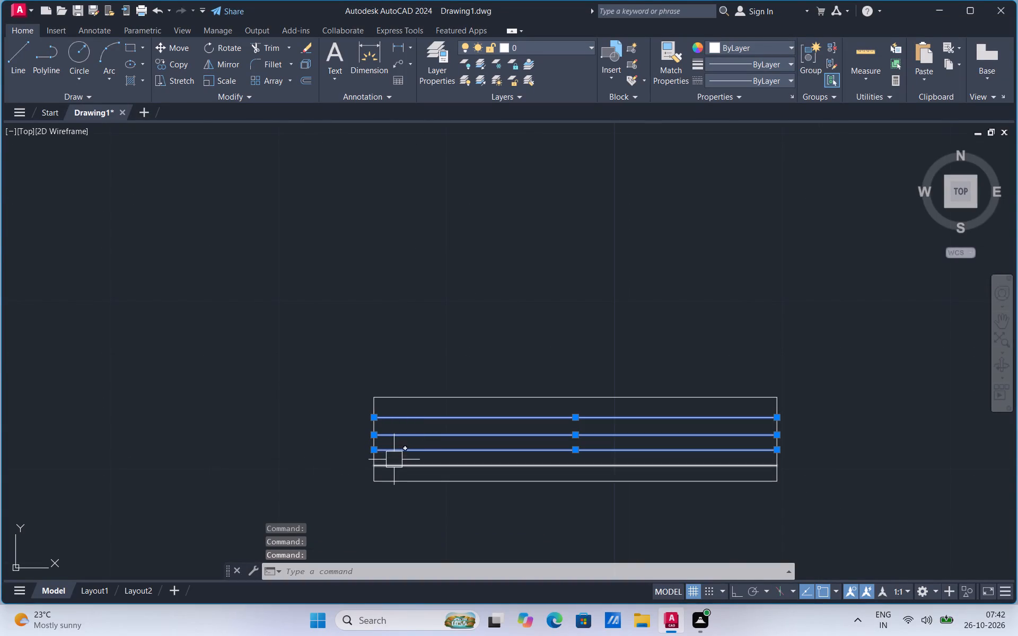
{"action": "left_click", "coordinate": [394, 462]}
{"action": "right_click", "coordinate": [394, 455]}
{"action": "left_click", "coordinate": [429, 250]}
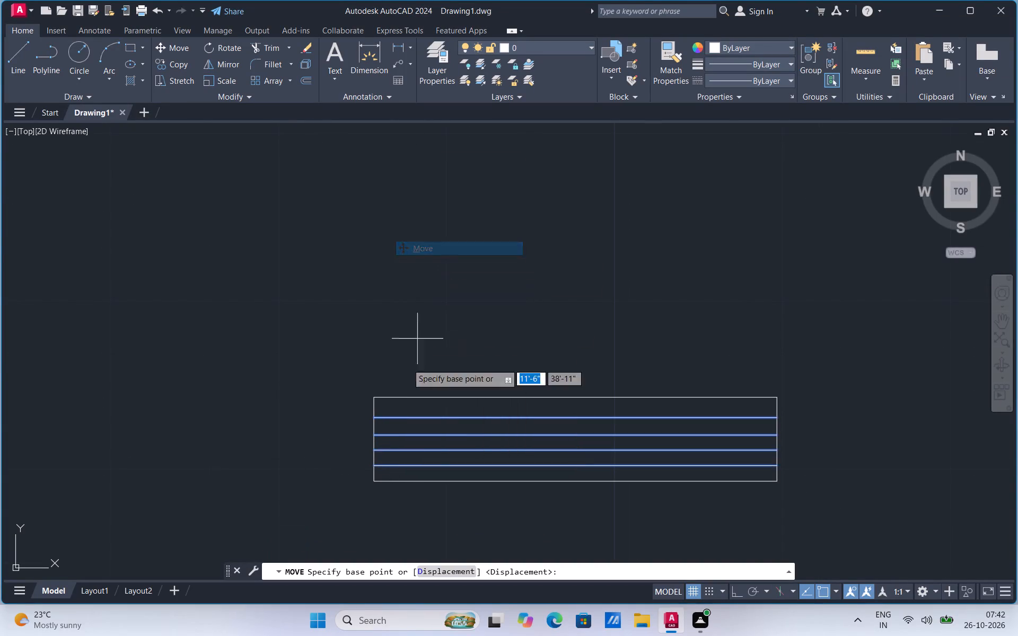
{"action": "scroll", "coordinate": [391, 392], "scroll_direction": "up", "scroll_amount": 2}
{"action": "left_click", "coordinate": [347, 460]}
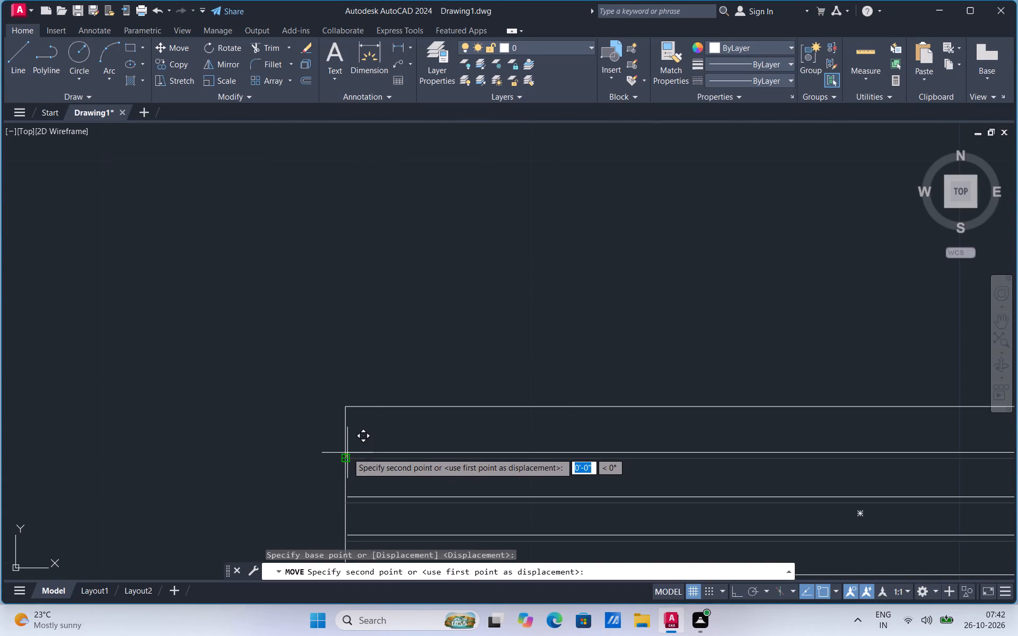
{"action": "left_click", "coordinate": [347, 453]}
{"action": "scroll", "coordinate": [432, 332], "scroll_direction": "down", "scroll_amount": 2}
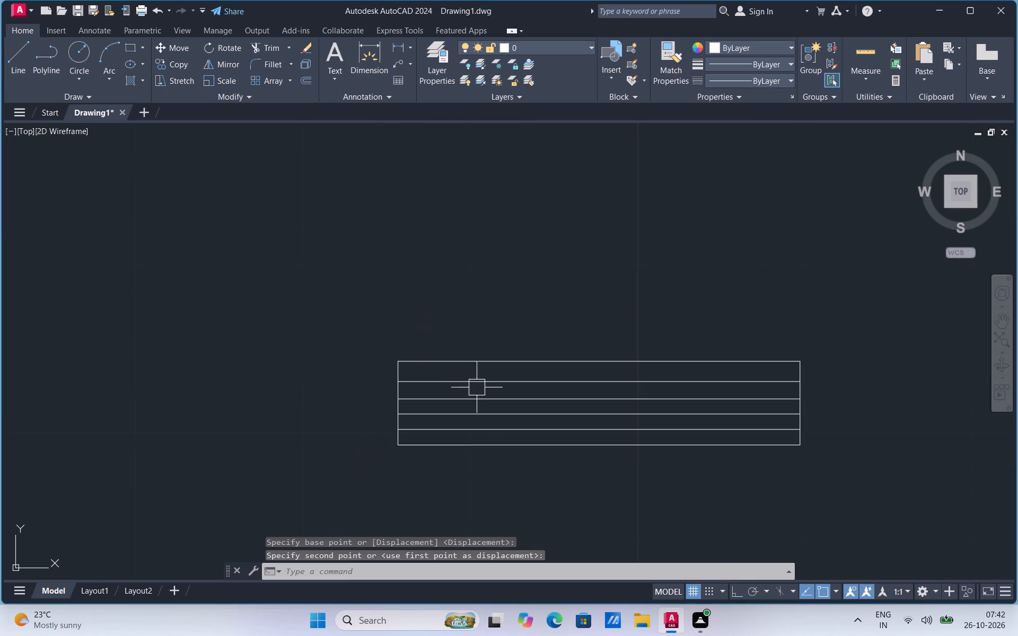
Draw two vertical lines: one from the uppermost inner line down to the bottom edge, another from the third inner line up to the top edge.
{"action": "left_click", "coordinate": [9, 67]}
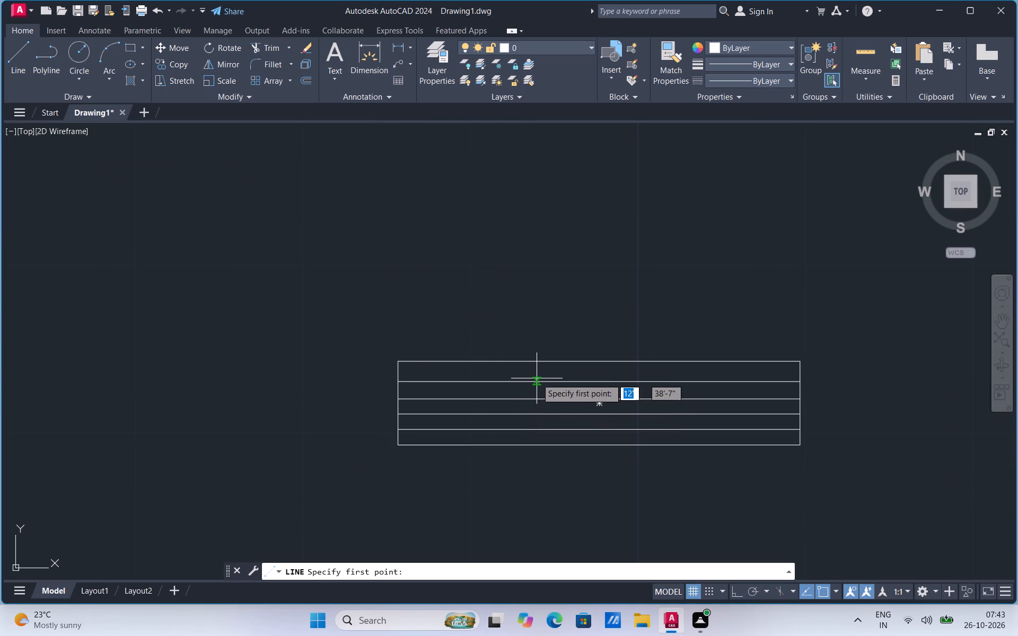
{"action": "left_click", "coordinate": [522, 379]}
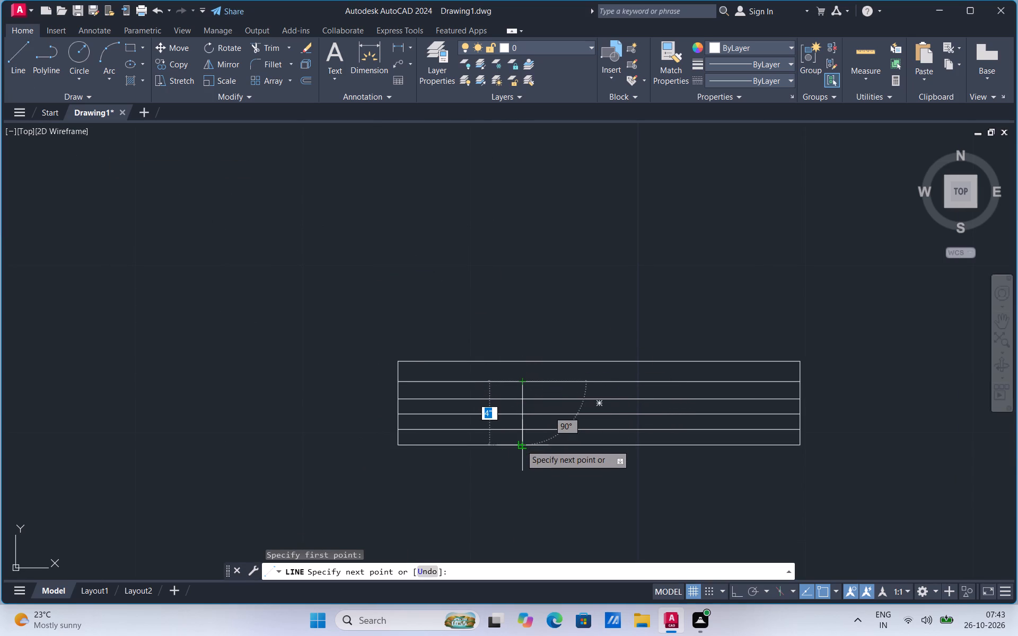
{"action": "left_click", "coordinate": [521, 445]}
{"action": "left_click", "coordinate": [8, 64]}
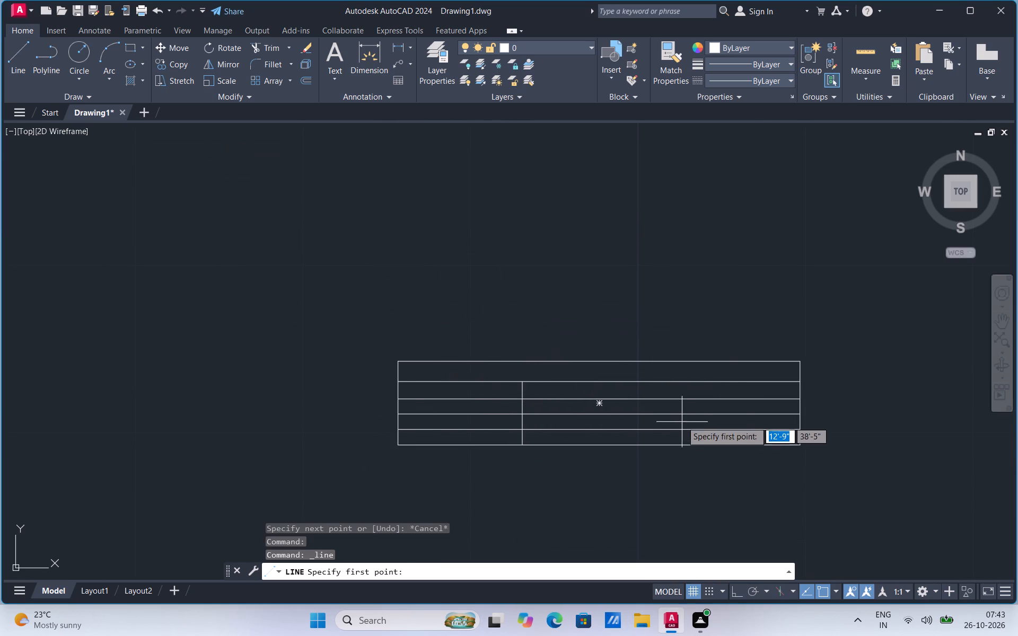
{"action": "left_click", "coordinate": [661, 415]}
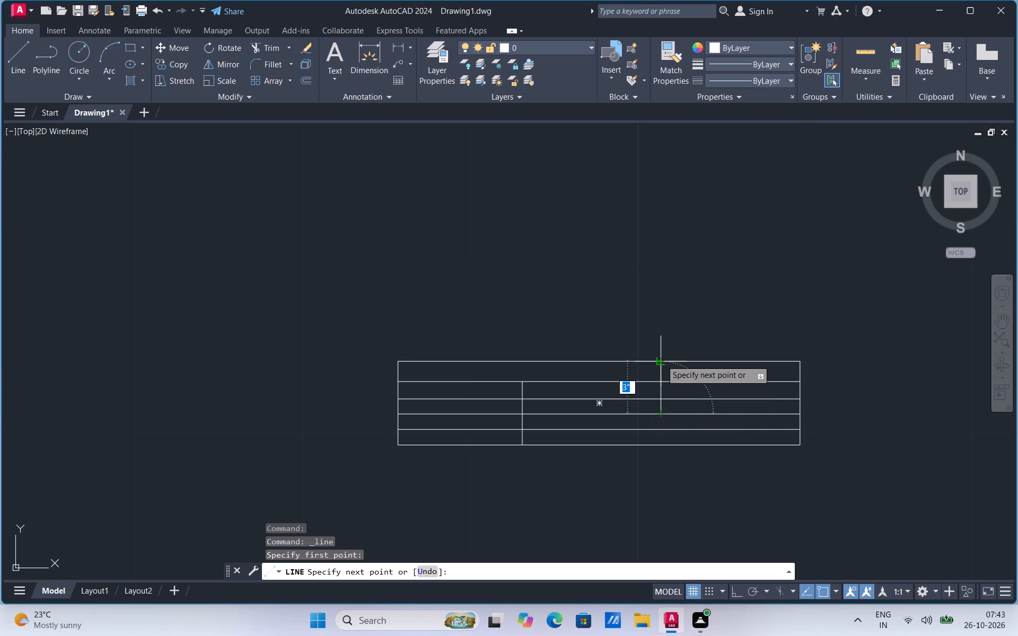
{"action": "left_click", "coordinate": [661, 360]}
{"action": "key", "text": "Escape"}
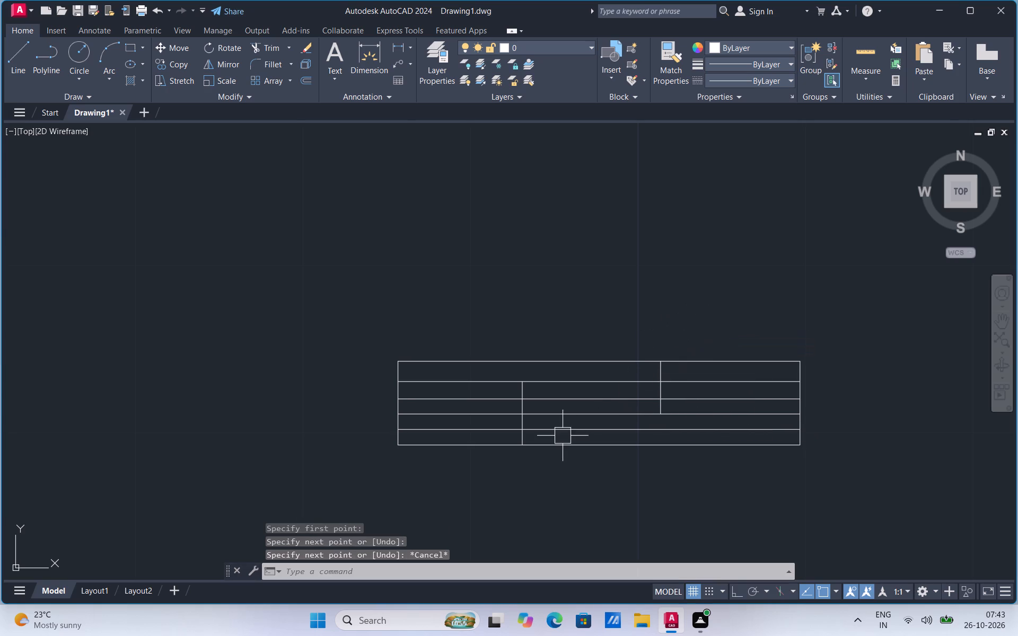
Copy the left vertical line a short distance to its right, using its bottom endpoint as base.
{"action": "scroll", "coordinate": [563, 436], "scroll_direction": "up", "scroll_amount": 2}
{"action": "left_click", "coordinate": [466, 402]}
{"action": "left_click", "coordinate": [447, 410]}
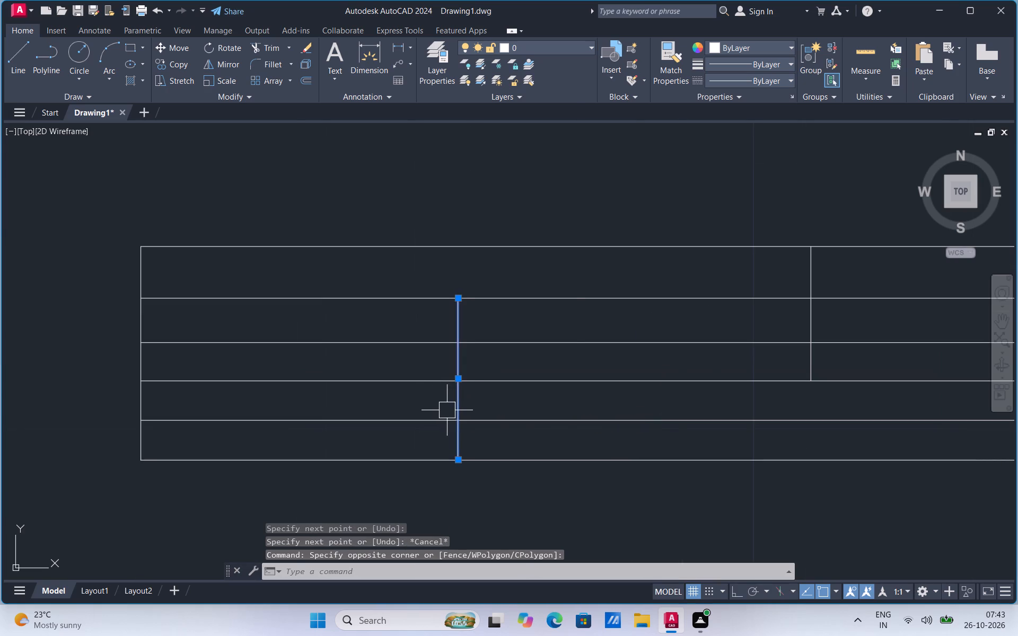
{"action": "right_click", "coordinate": [446, 410]}
{"action": "left_click", "coordinate": [488, 196]}
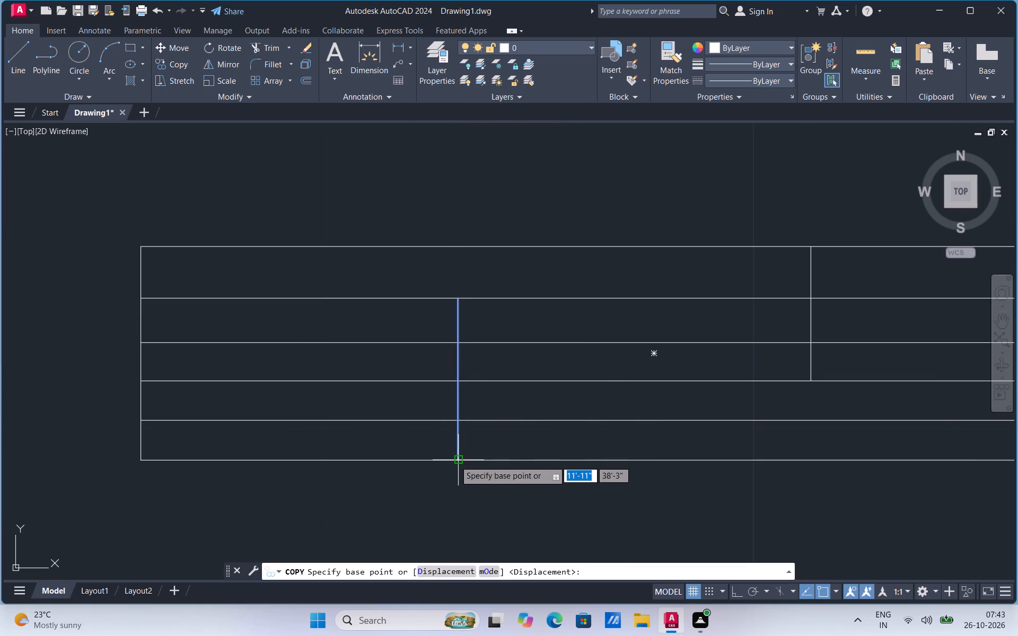
{"action": "left_click", "coordinate": [456, 461]}
{"action": "left_click", "coordinate": [480, 459]}
{"action": "scroll", "coordinate": [432, 485], "scroll_direction": "down", "scroll_amount": 1}
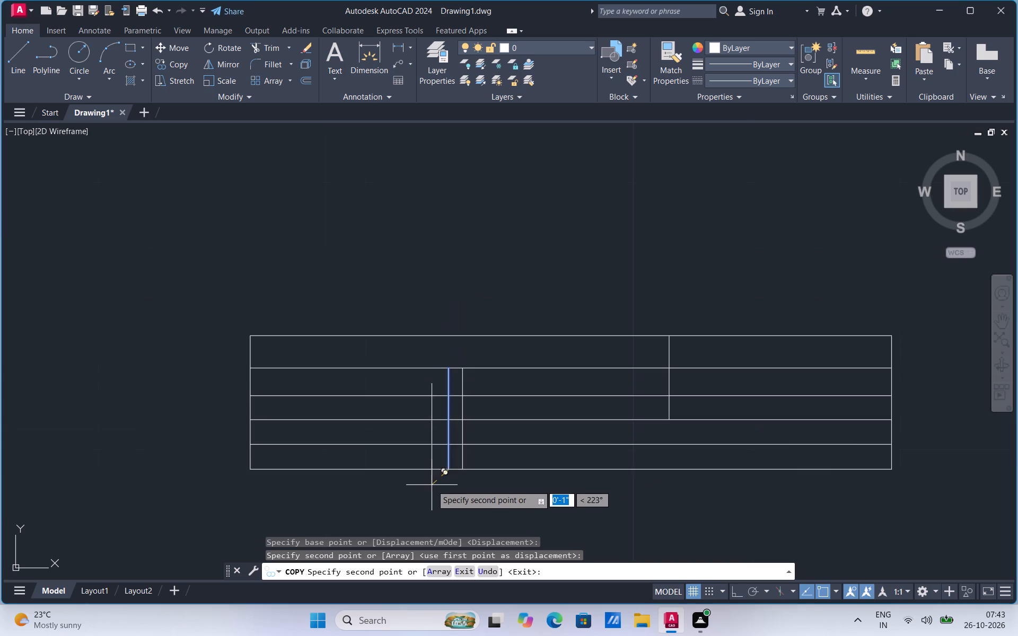
{"action": "scroll", "coordinate": [688, 432], "scroll_direction": "up", "scroll_amount": 1}
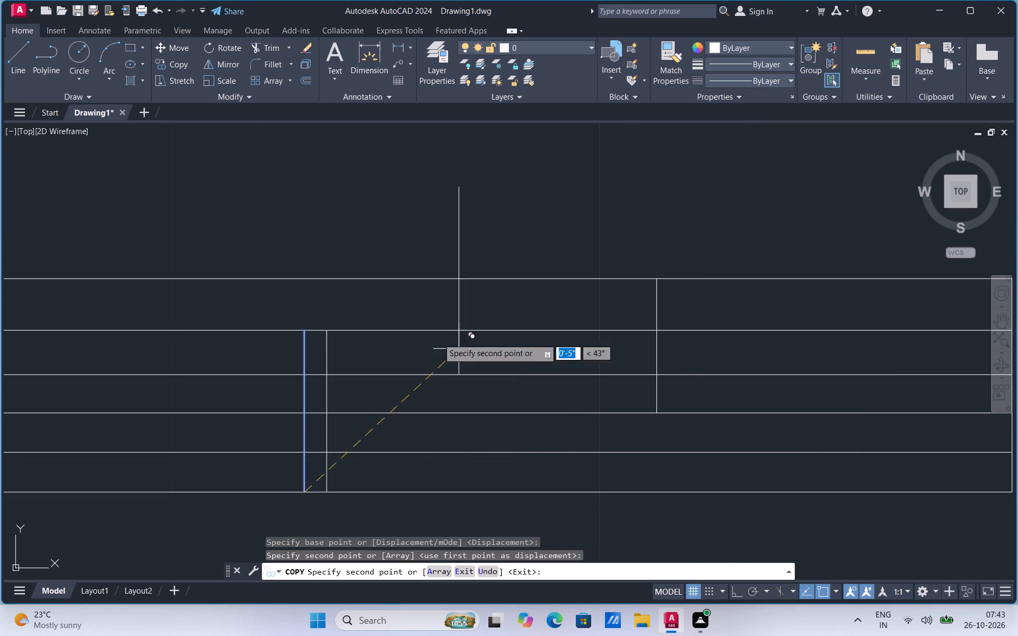
{"action": "key", "text": "Escape"}
{"action": "key", "text": "Escape"}
Copy the right vertical line a short distance to its right, using its bottom endpoint as base.
{"action": "left_click", "coordinate": [662, 311]}
{"action": "right_click", "coordinate": [661, 311]}
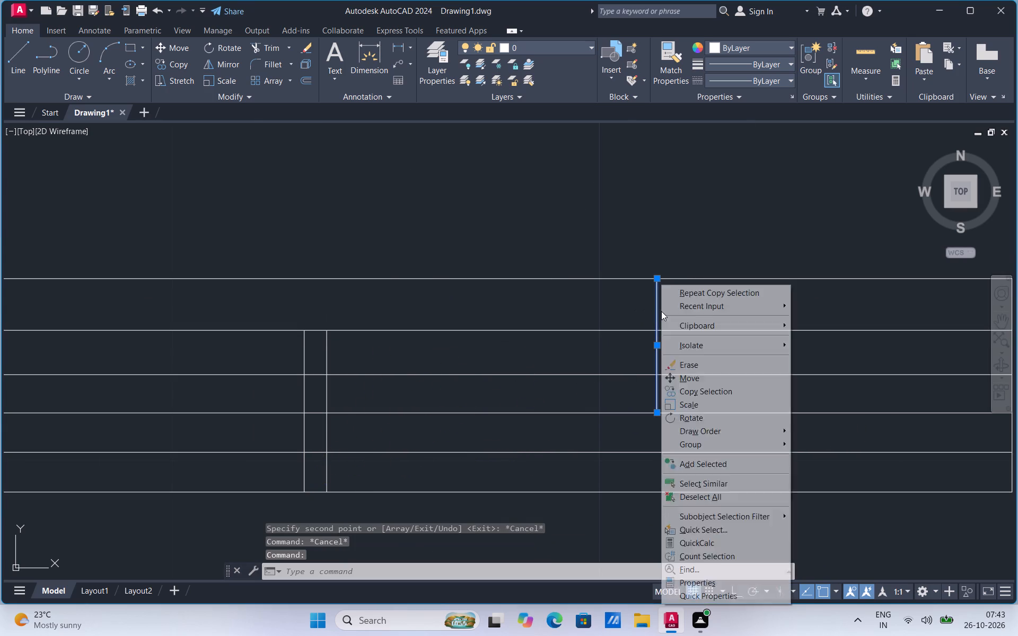
{"action": "left_click", "coordinate": [717, 394]}
{"action": "left_click", "coordinate": [658, 415]}
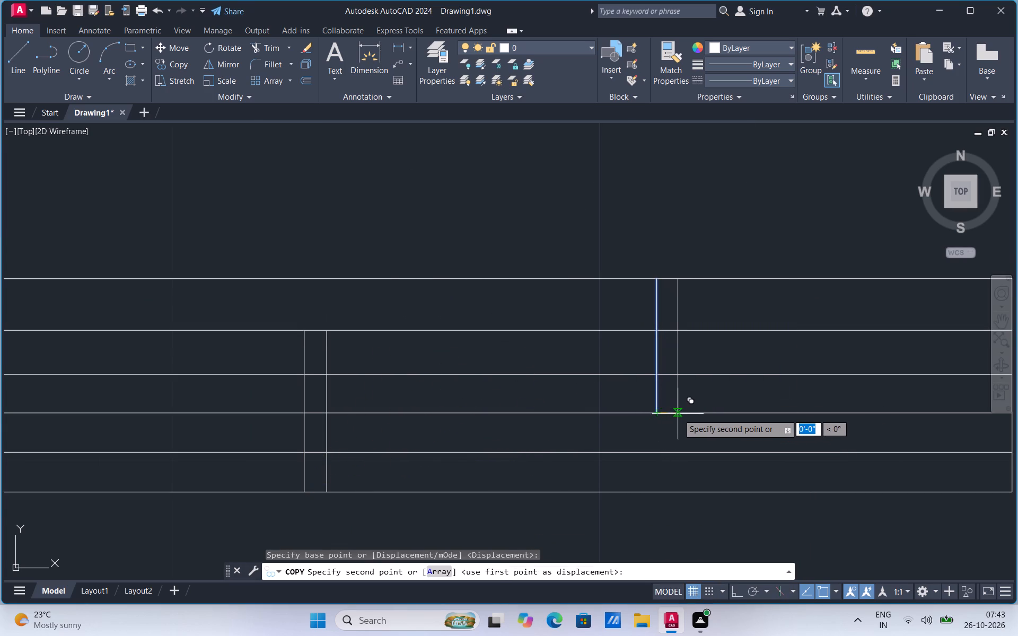
{"action": "left_click", "coordinate": [685, 412]}
{"action": "scroll", "coordinate": [672, 425], "scroll_direction": "down", "scroll_amount": 1}
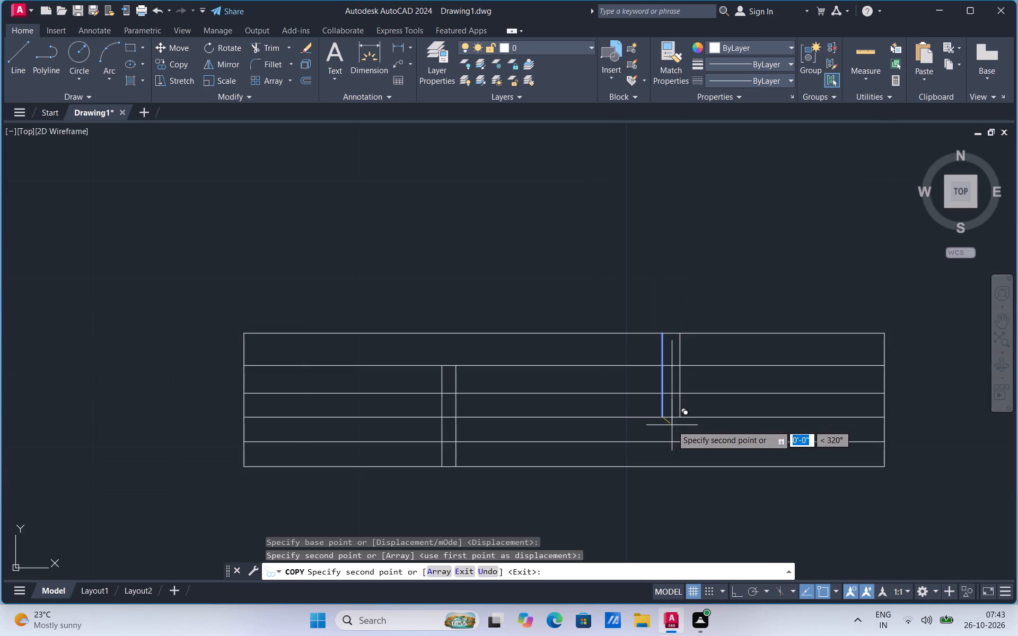
{"action": "key", "text": "Escape"}
Trim the inner and vertical lines around the right vertical pair to leave two parallel offset step profiles.
{"action": "left_click", "coordinate": [271, 46]}
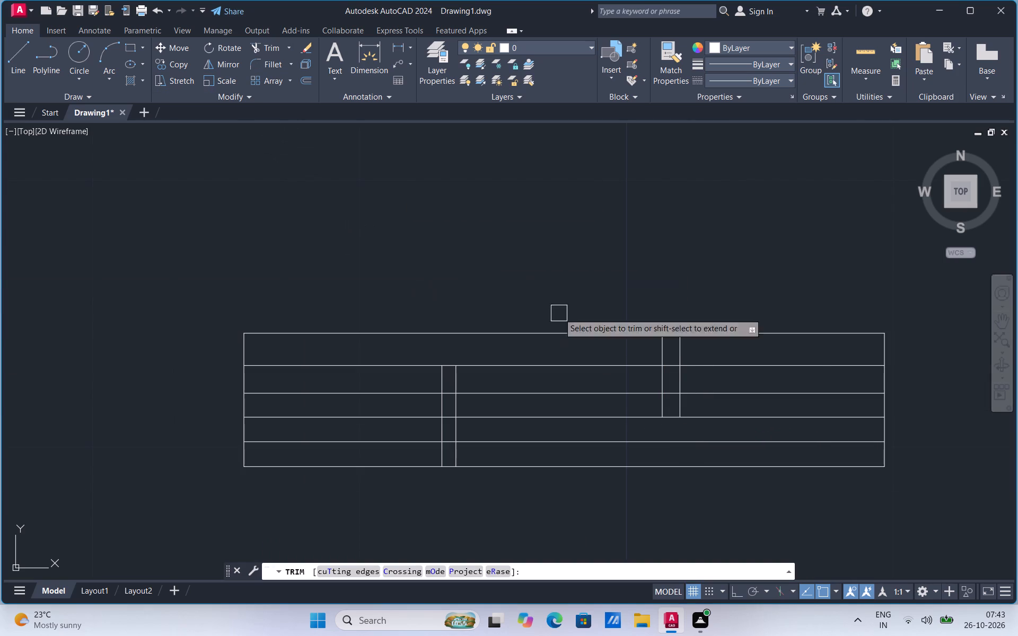
{"action": "left_click", "coordinate": [656, 349]}
{"action": "left_click", "coordinate": [672, 349]}
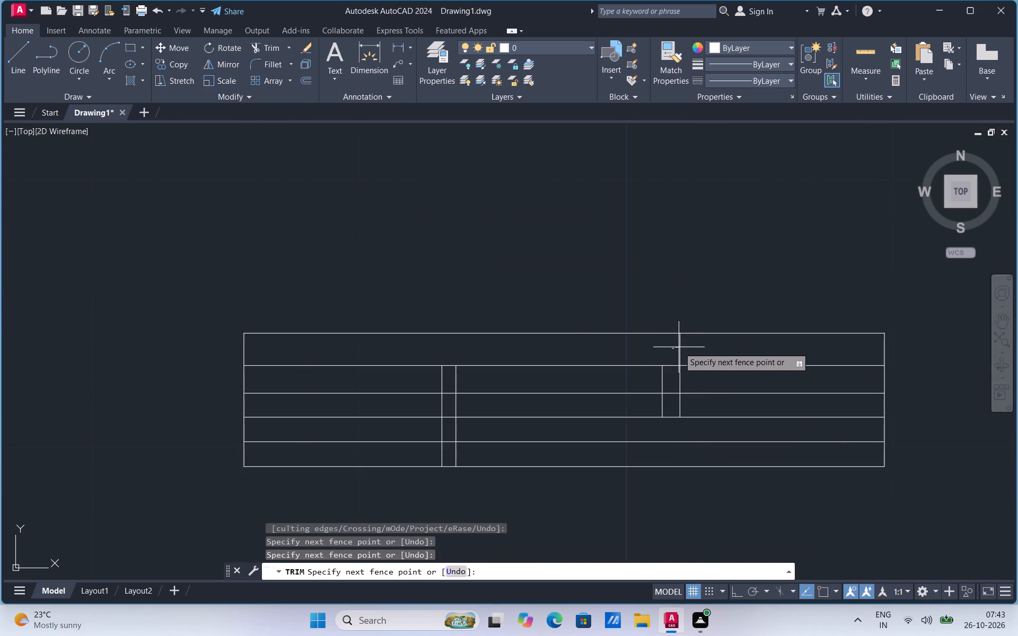
{"action": "left_click", "coordinate": [682, 347]}
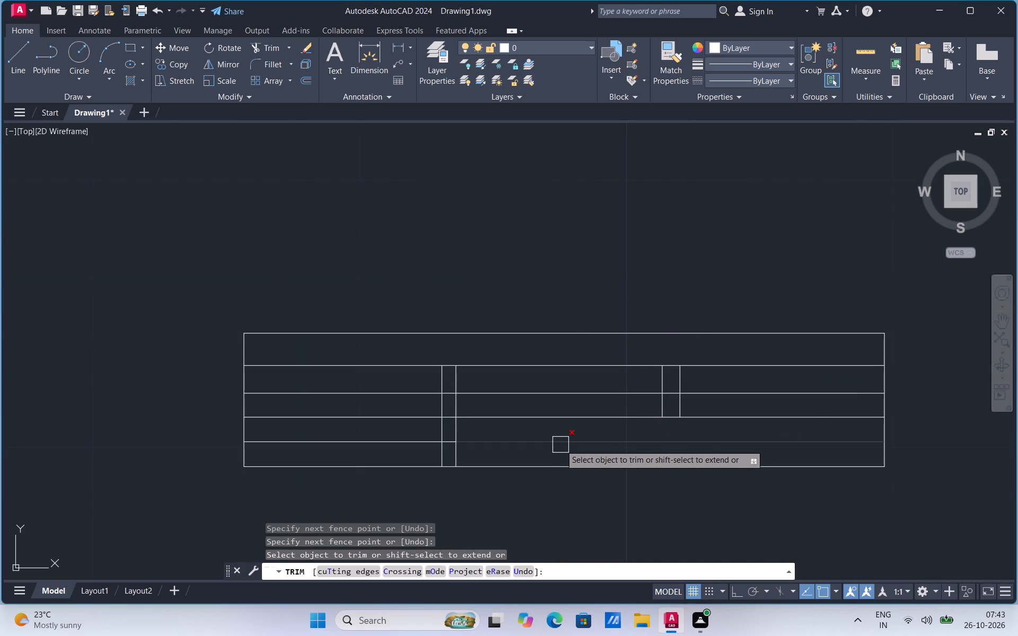
{"action": "left_click", "coordinate": [563, 446]}
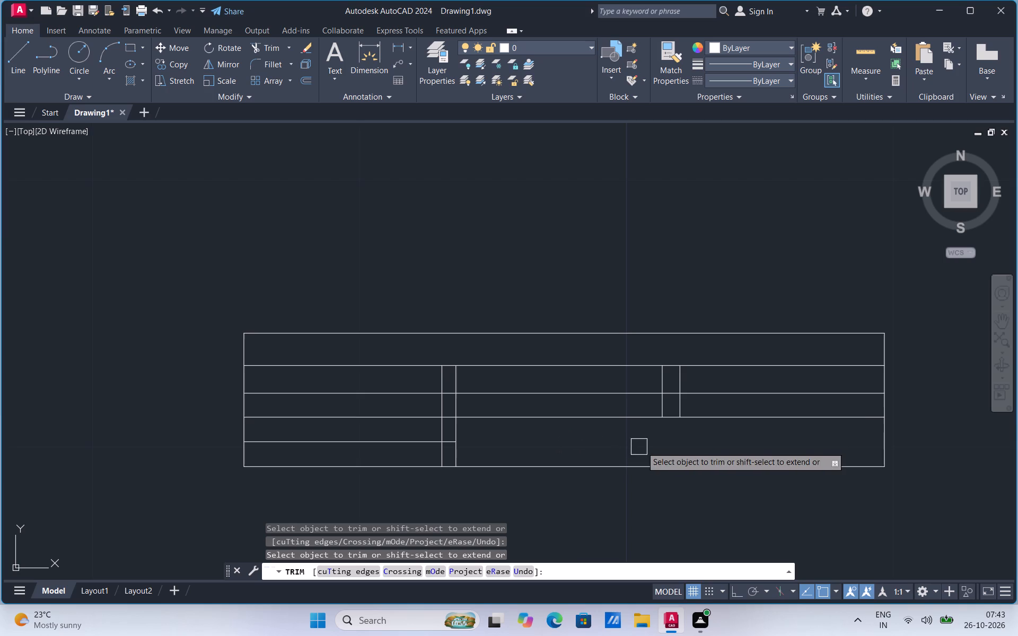
{"action": "left_click", "coordinate": [700, 412]}
{"action": "left_click", "coordinate": [621, 369]}
{"action": "scroll", "coordinate": [668, 383], "scroll_direction": "up", "scroll_amount": 1}
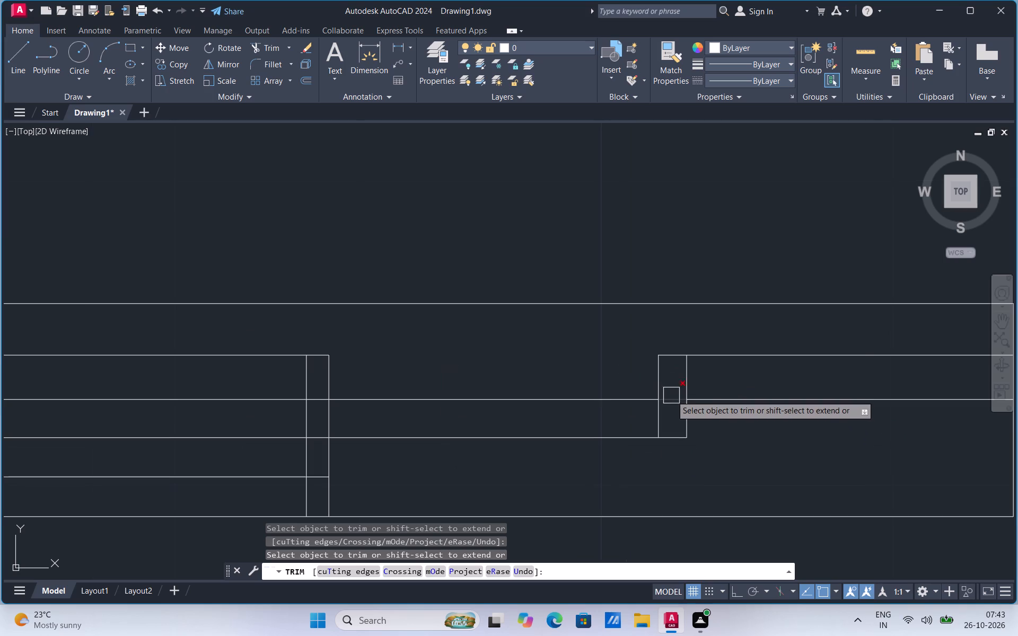
{"action": "left_click", "coordinate": [672, 397]}
{"action": "left_click", "coordinate": [663, 414]}
{"action": "left_click", "coordinate": [695, 378]}
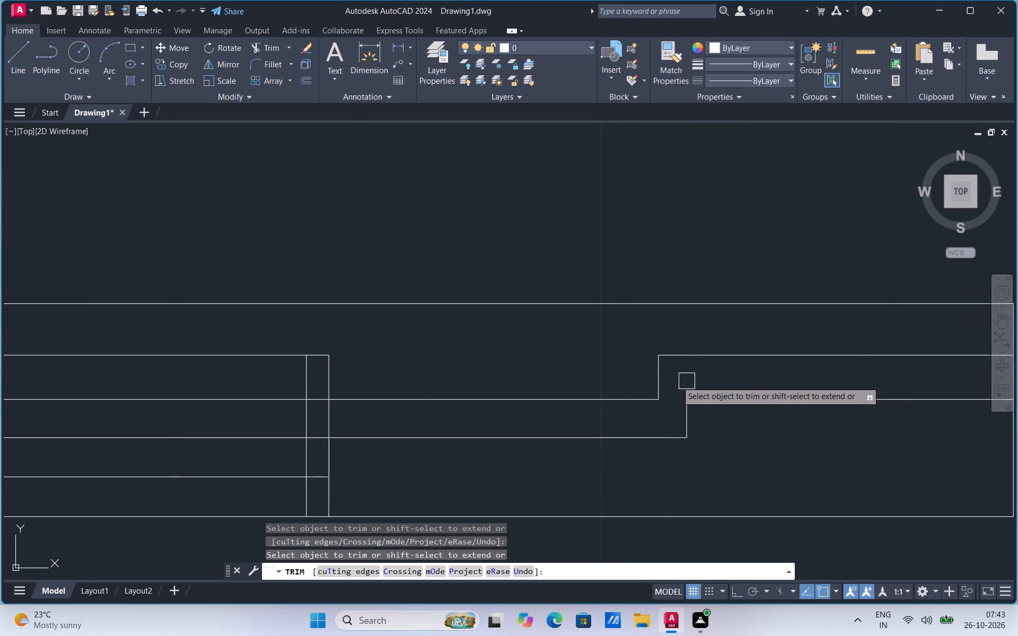
Trim the inner and vertical lines around the left vertical pair to form the matching step and complete the double zigzag.
{"action": "left_click", "coordinate": [256, 356]}
{"action": "left_click", "coordinate": [306, 374]}
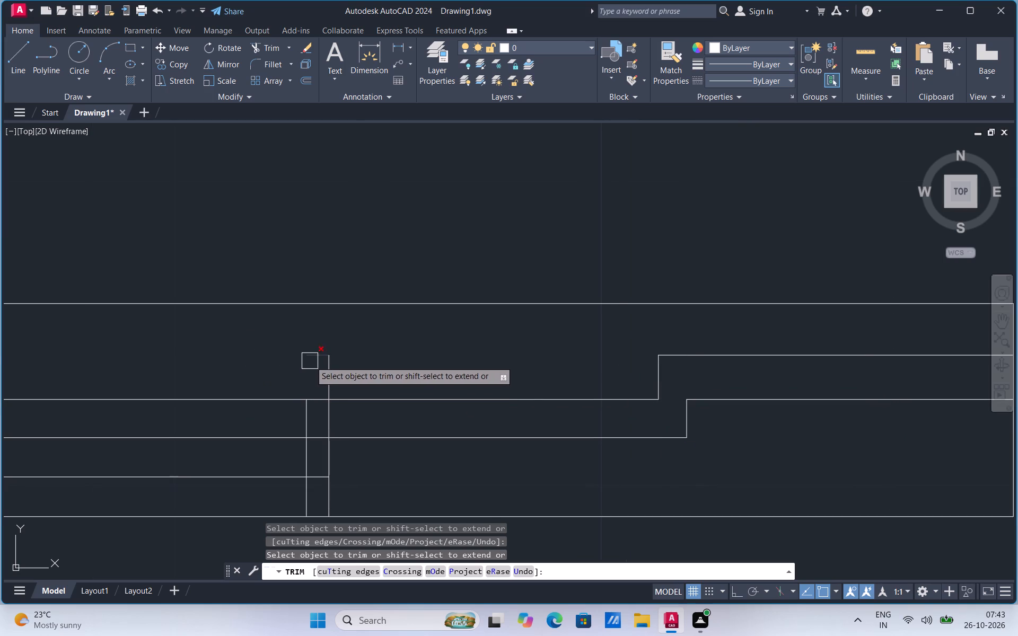
{"action": "left_click", "coordinate": [311, 360]}
{"action": "left_click", "coordinate": [330, 377]}
{"action": "scroll", "coordinate": [487, 358], "scroll_direction": "down", "scroll_amount": 1}
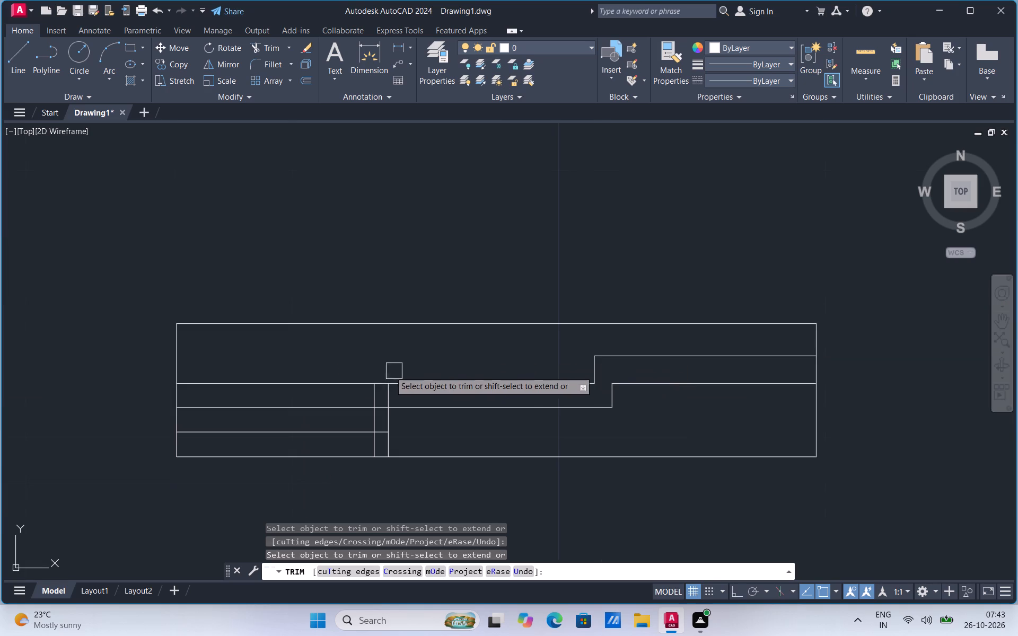
{"action": "left_click", "coordinate": [339, 381]}
{"action": "scroll", "coordinate": [370, 441], "scroll_direction": "up", "scroll_amount": 1}
{"action": "left_click", "coordinate": [373, 442]}
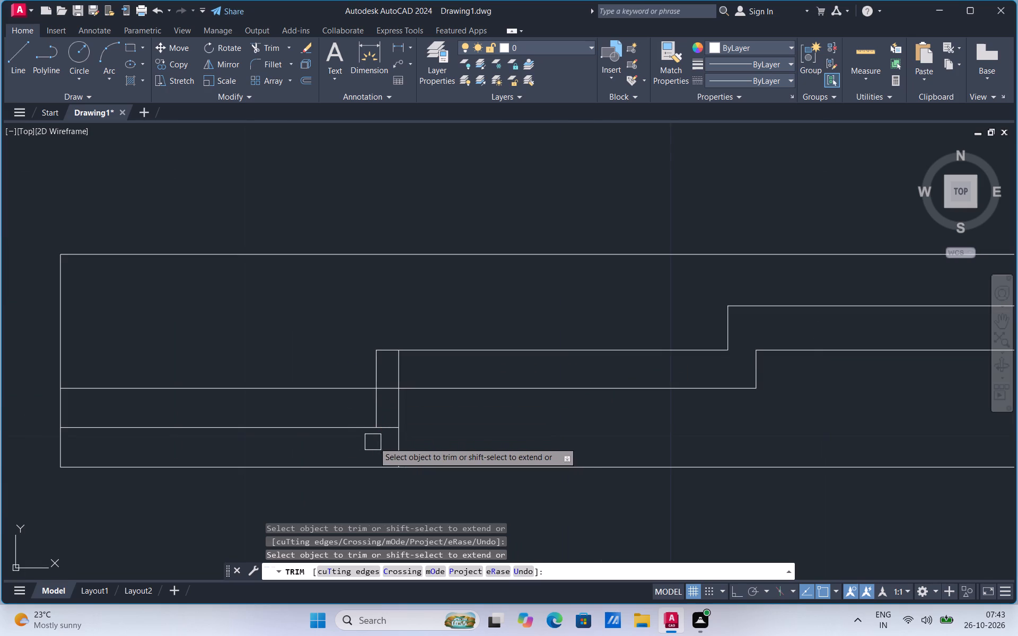
{"action": "left_click", "coordinate": [396, 444]}
{"action": "left_click", "coordinate": [375, 412]}
{"action": "left_click", "coordinate": [386, 393]}
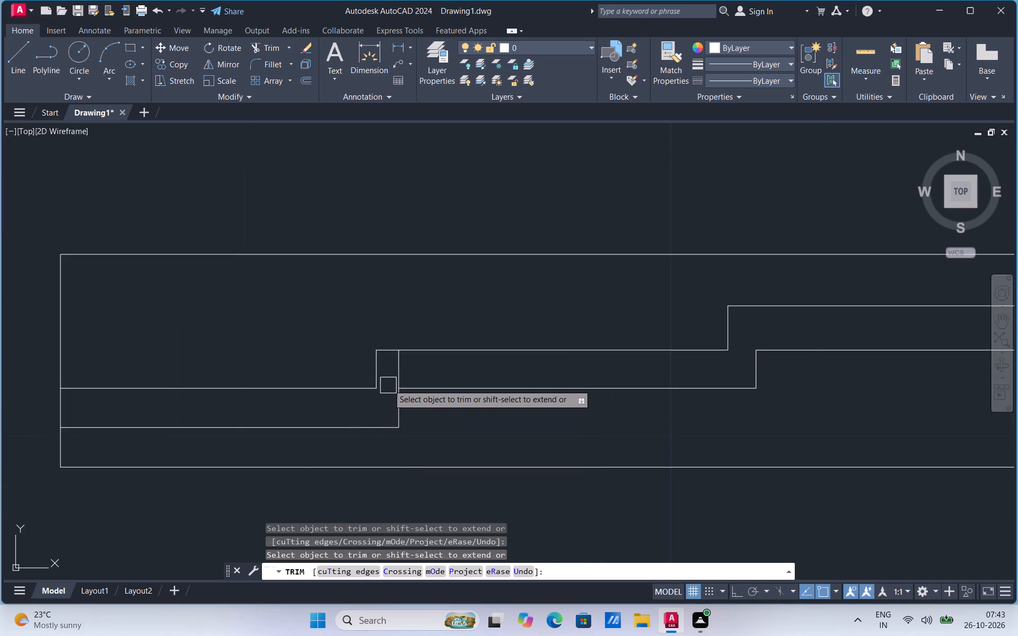
{"action": "left_click", "coordinate": [398, 376]}
{"action": "scroll", "coordinate": [471, 478], "scroll_direction": "down", "scroll_amount": 2}
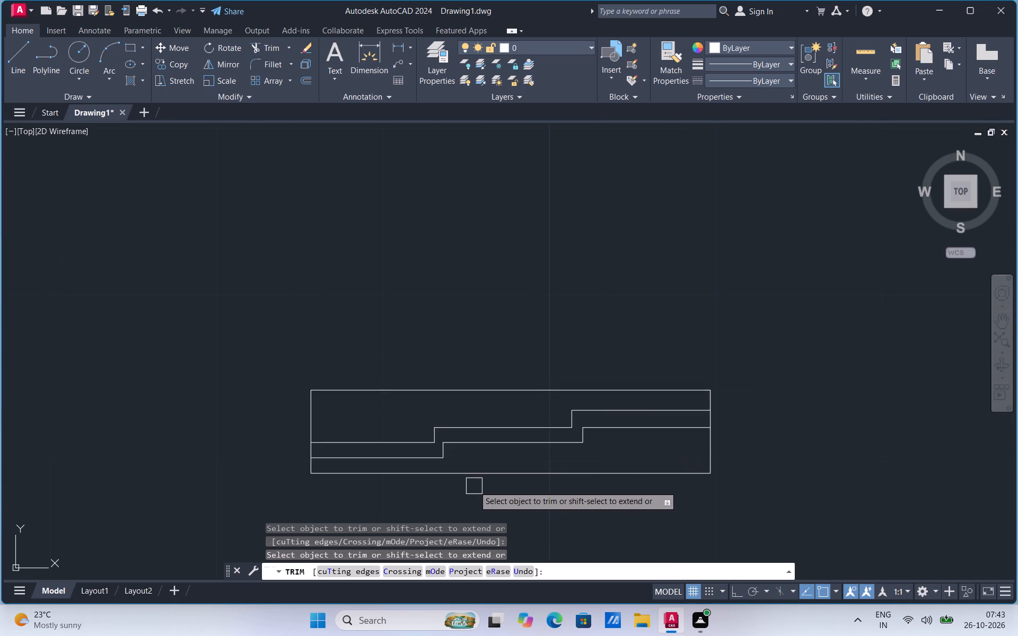
{"action": "key", "text": "Escape"}
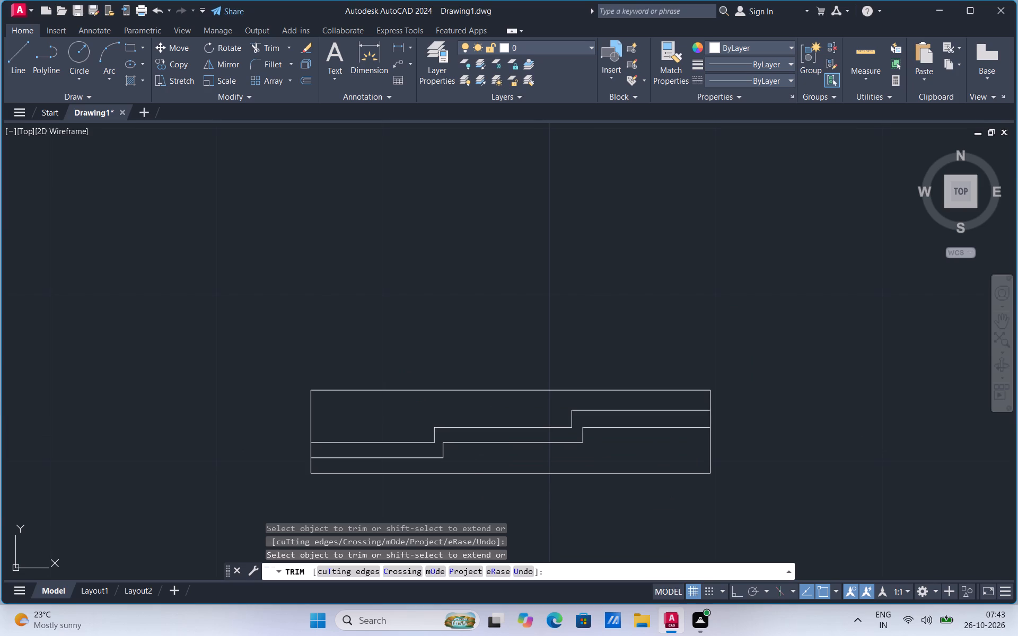
Turn on Ortho mode while trying to move the two short vertical lines of the left step together.
{"action": "scroll", "coordinate": [450, 458], "scroll_direction": "up", "scroll_amount": 1}
{"action": "scroll", "coordinate": [423, 415], "scroll_direction": "up", "scroll_amount": 2}
{"action": "left_click", "coordinate": [425, 424]}
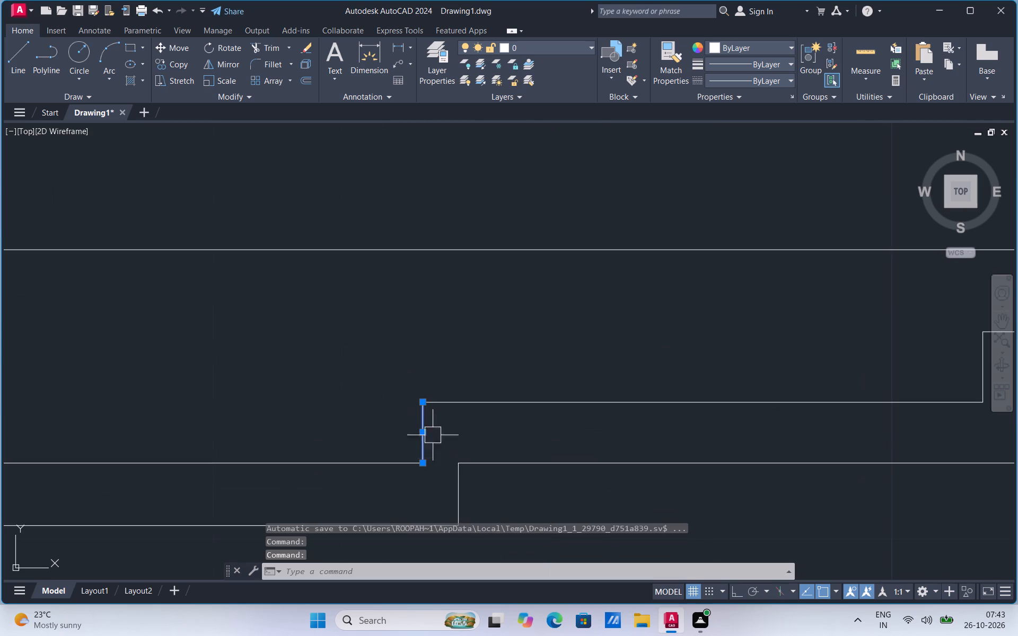
{"action": "left_click", "coordinate": [454, 478]}
{"action": "right_click", "coordinate": [454, 479]}
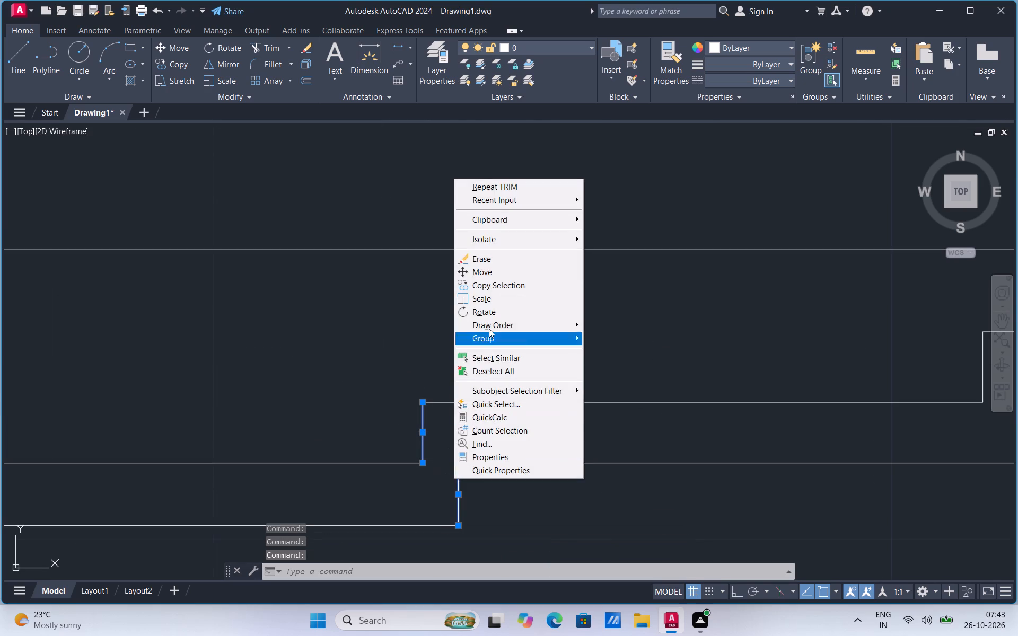
{"action": "left_click", "coordinate": [494, 273]}
{"action": "left_click", "coordinate": [461, 461]}
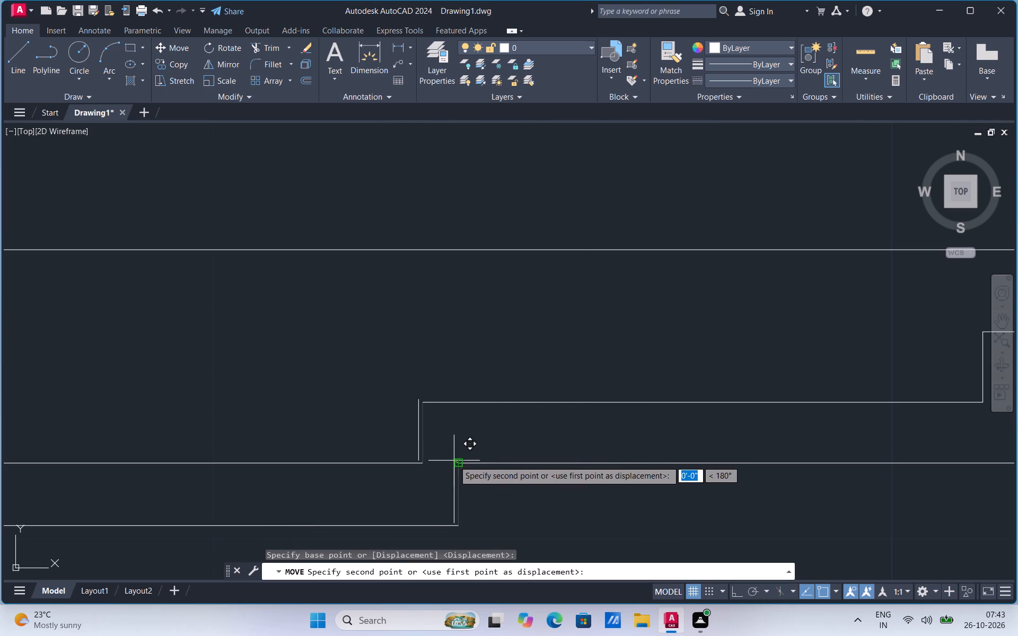
{"action": "left_click", "coordinate": [738, 592]}
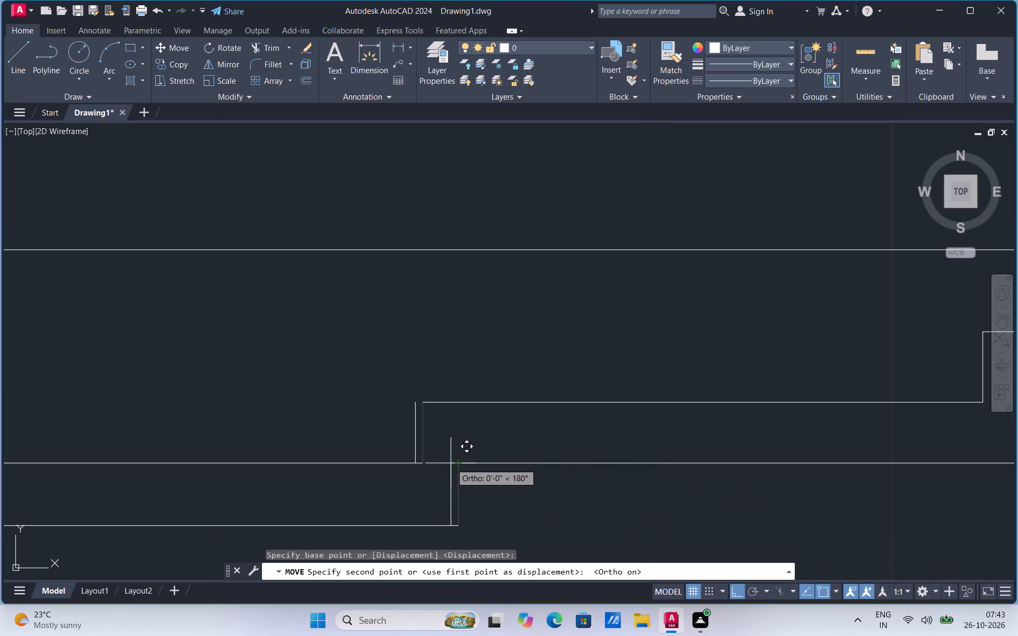
{"action": "key", "text": "Escape"}
Move the upper profile's short vertical line at the left step slightly to the left, from its bottom endpoint.
{"action": "left_click", "coordinate": [420, 438]}
{"action": "right_click", "coordinate": [420, 438]}
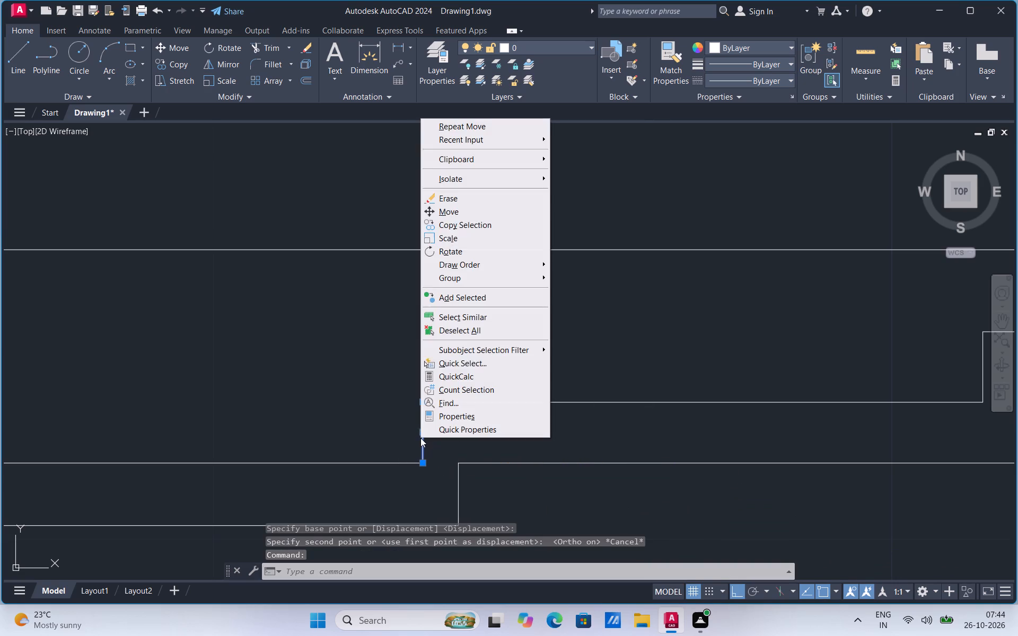
{"action": "left_click", "coordinate": [449, 217]}
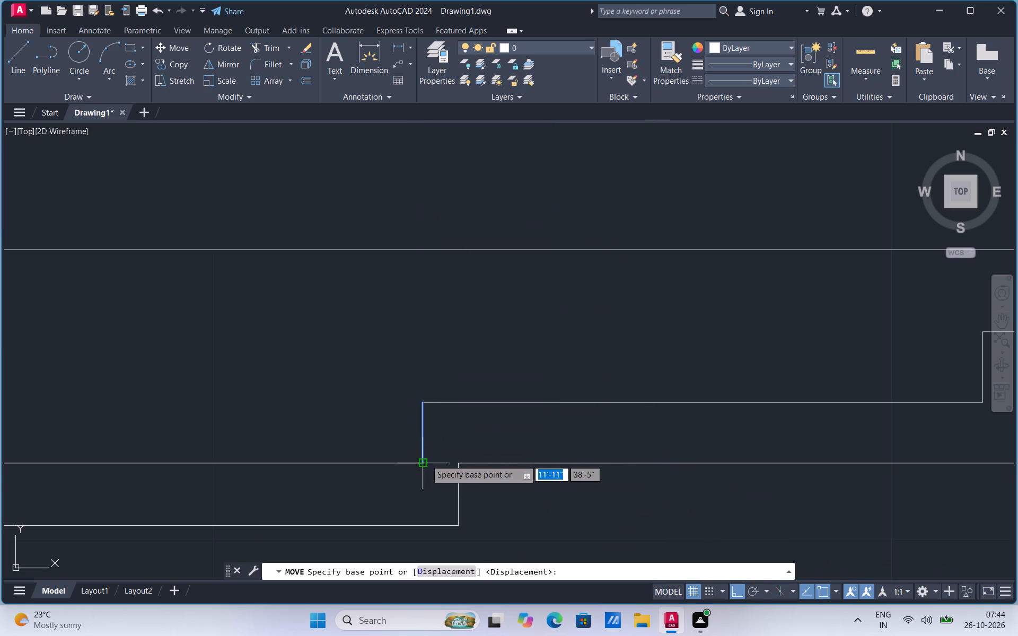
{"action": "left_click", "coordinate": [426, 460]}
{"action": "left_click", "coordinate": [404, 463]}
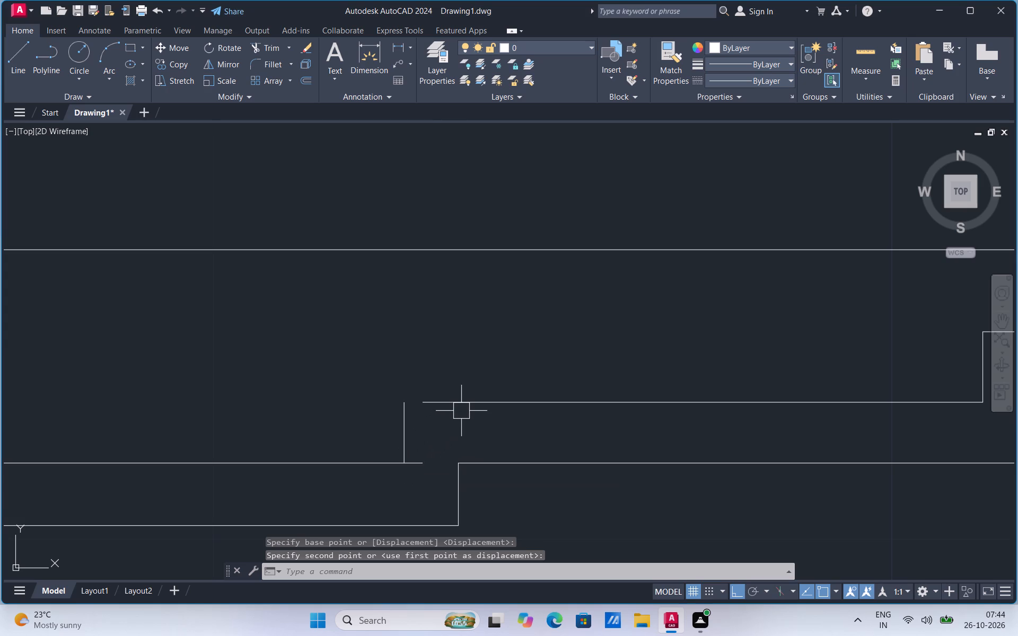
Extend the upper profile's middle horizontal line to the moved vertical line and trim the overhang of the horizontal line below.
{"action": "type", "text": "ex"}
{"action": "left_click", "coordinate": [510, 437]}
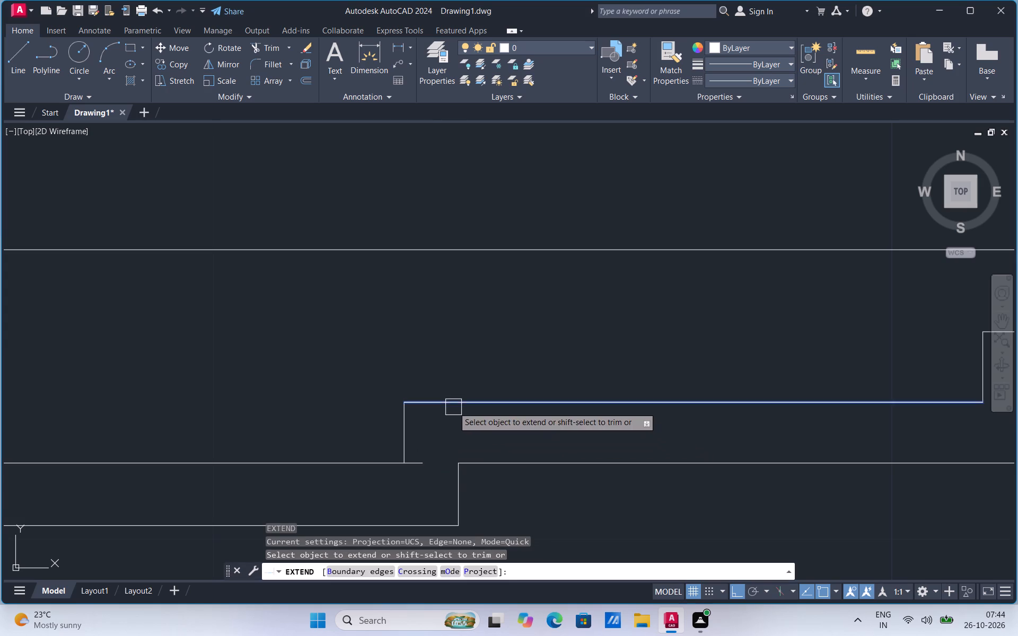
{"action": "left_click", "coordinate": [453, 407]}
{"action": "left_click", "coordinate": [268, 42]}
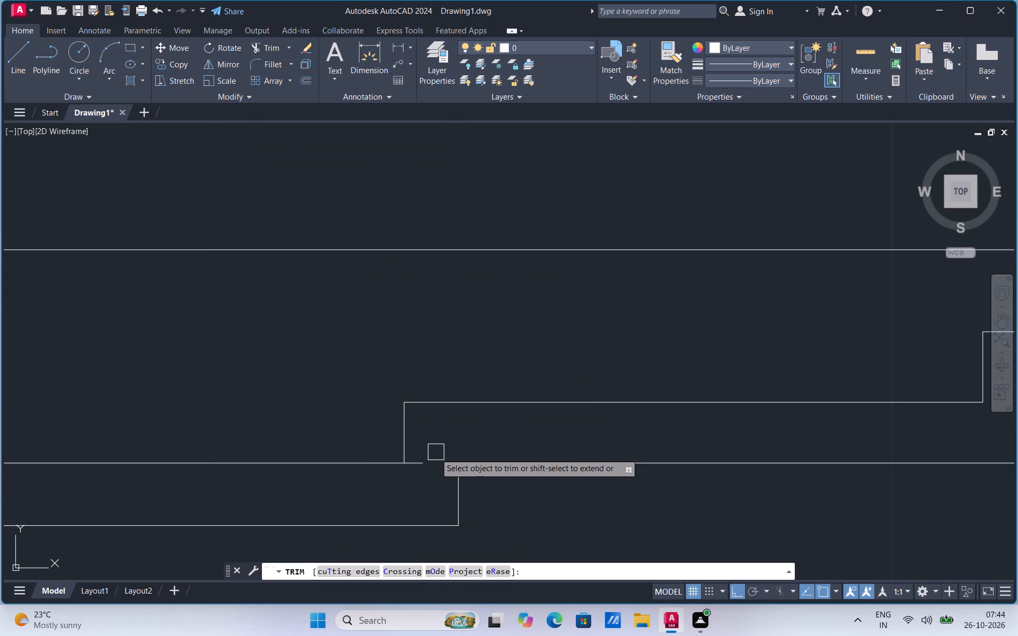
{"action": "left_click", "coordinate": [415, 462]}
{"action": "scroll", "coordinate": [459, 427], "scroll_direction": "down", "scroll_amount": 2}
{"action": "key", "text": "Escape"}
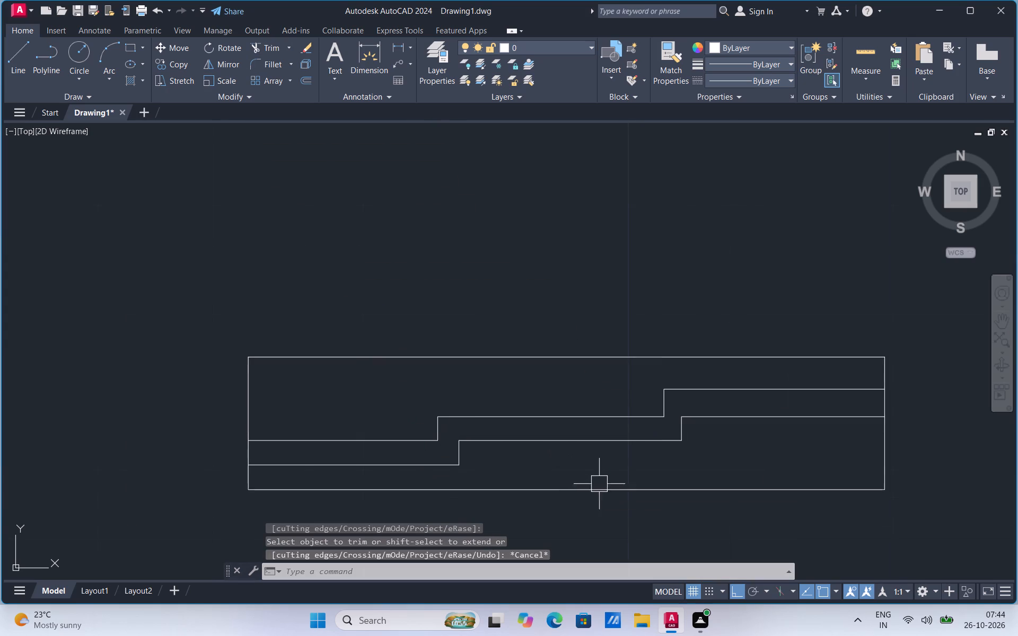
Group the rectangle and all the zigzag lines of the opening symbol into one object.
{"action": "scroll", "coordinate": [410, 391], "scroll_direction": "down", "scroll_amount": 1}
{"action": "left_click", "coordinate": [271, 491]}
{"action": "left_click", "coordinate": [815, 310]}
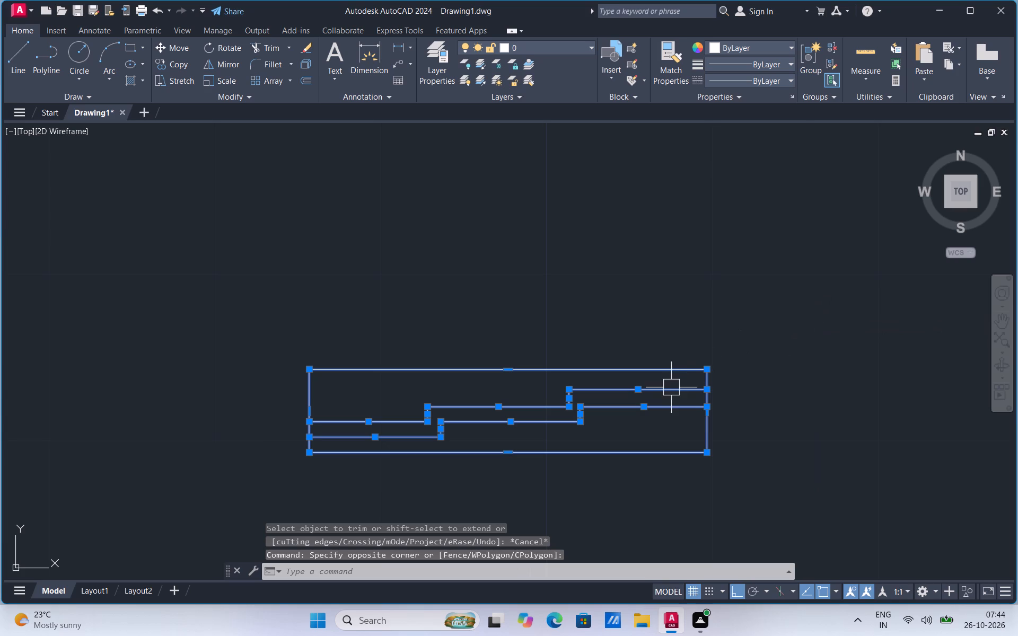
{"action": "right_click", "coordinate": [671, 387]}
{"action": "left_click", "coordinate": [710, 248]}
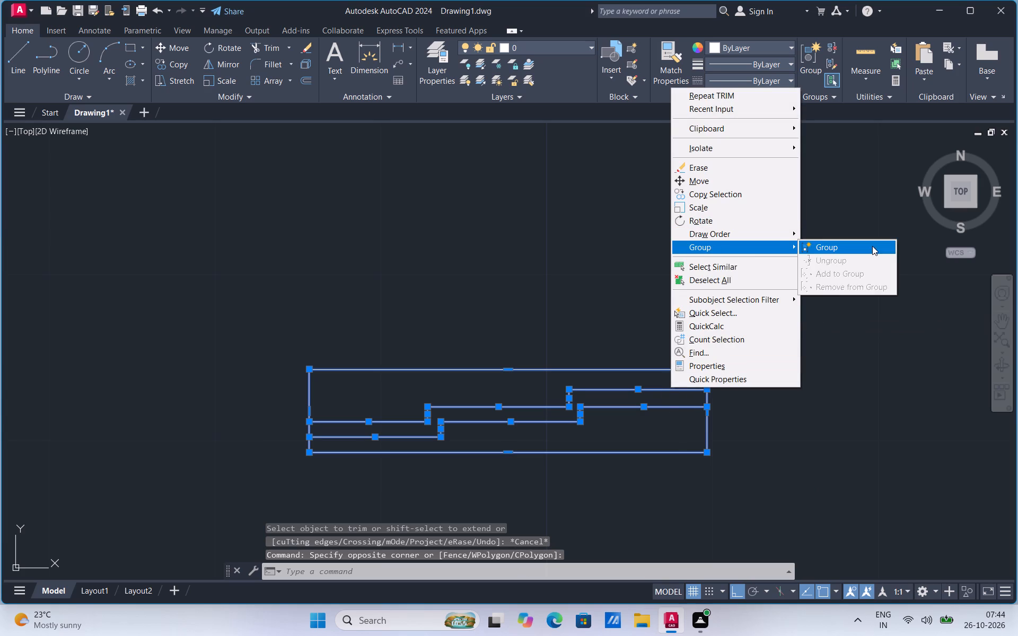
{"action": "left_click", "coordinate": [890, 244]}
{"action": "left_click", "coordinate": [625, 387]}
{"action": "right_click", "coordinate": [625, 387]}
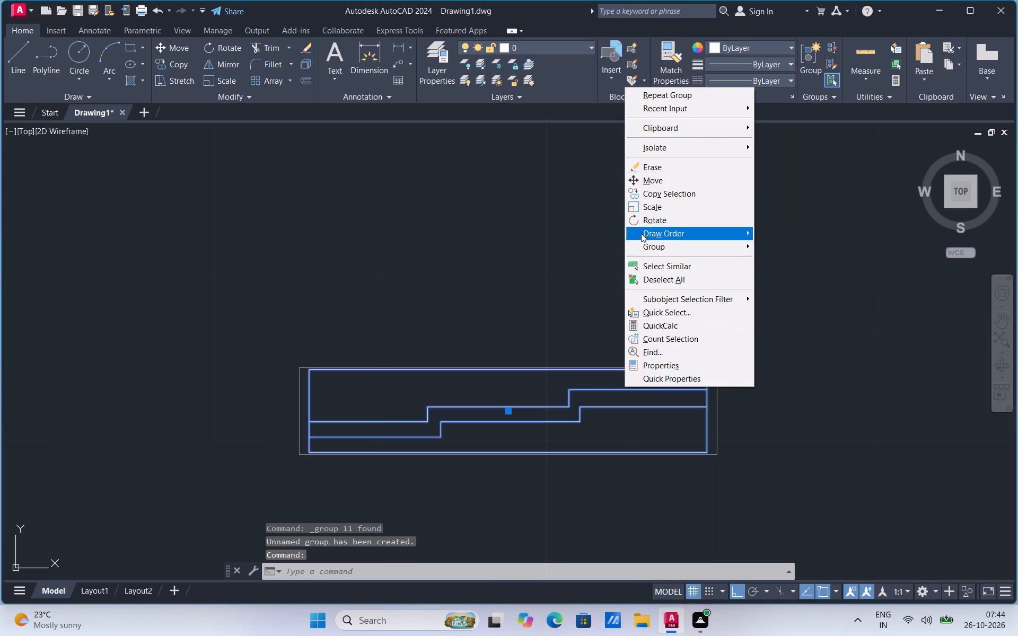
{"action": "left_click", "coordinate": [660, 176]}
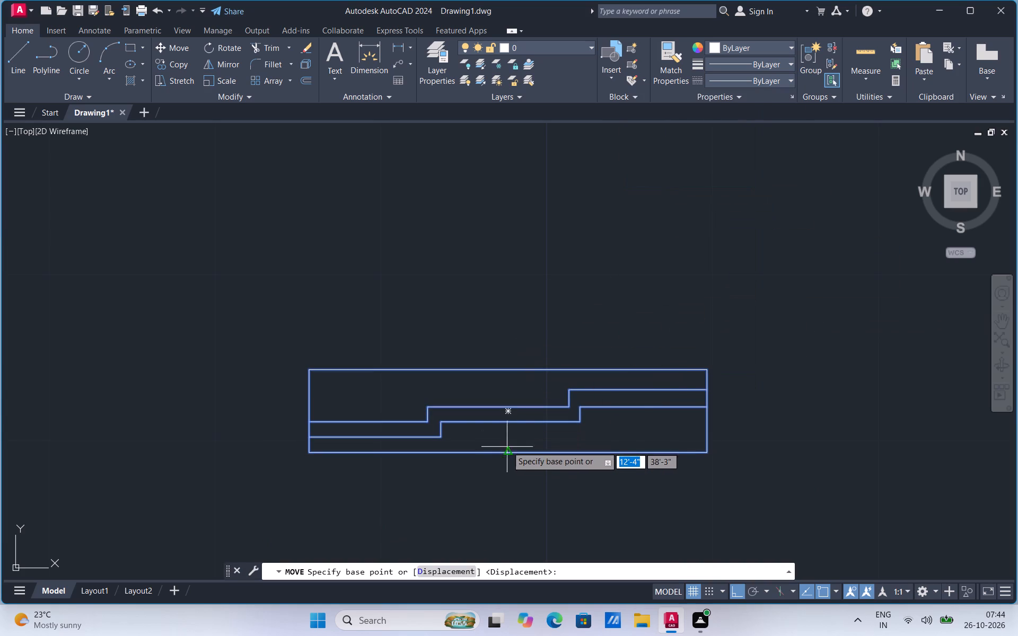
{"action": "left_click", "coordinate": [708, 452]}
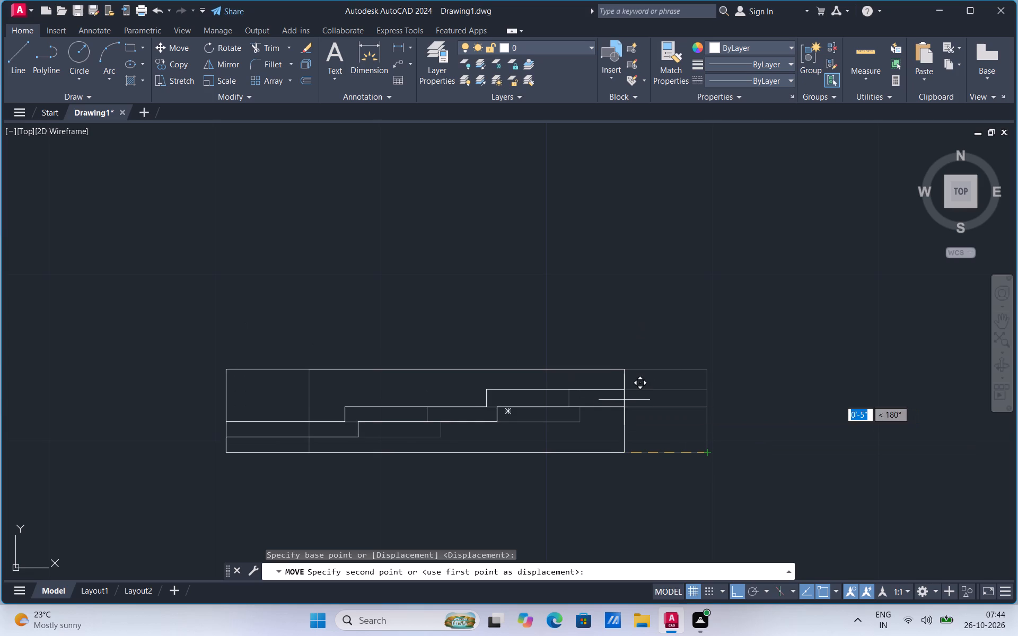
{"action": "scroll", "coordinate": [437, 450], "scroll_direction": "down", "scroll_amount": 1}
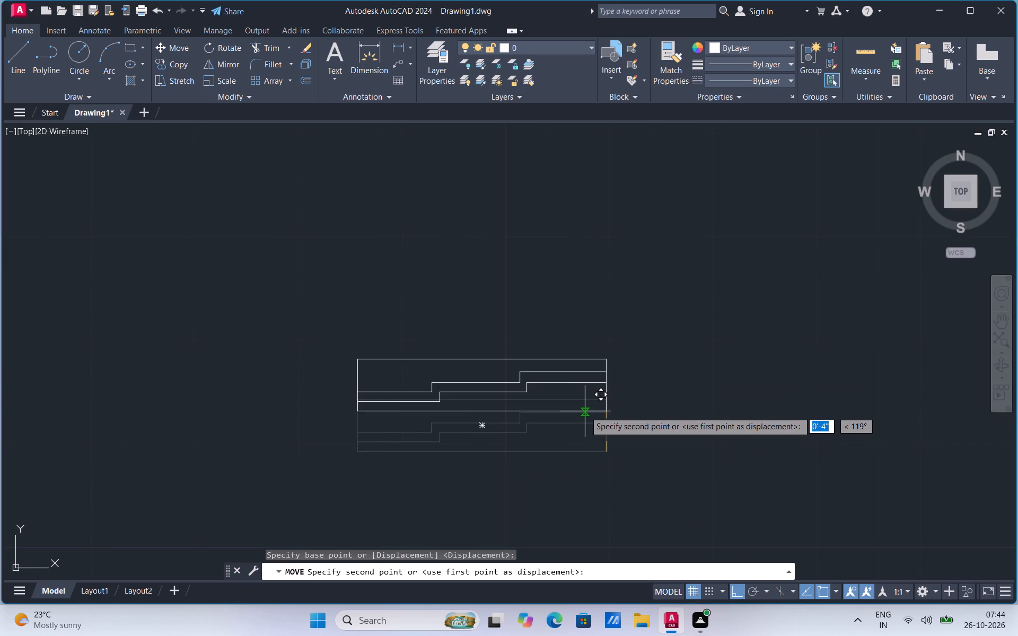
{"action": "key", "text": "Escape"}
Move the opening symbol by its bottom-left corner into the horizontal partition, at the top of the lower-middle room's left wall line.
{"action": "left_click", "coordinate": [472, 451]}
{"action": "right_click", "coordinate": [472, 451]}
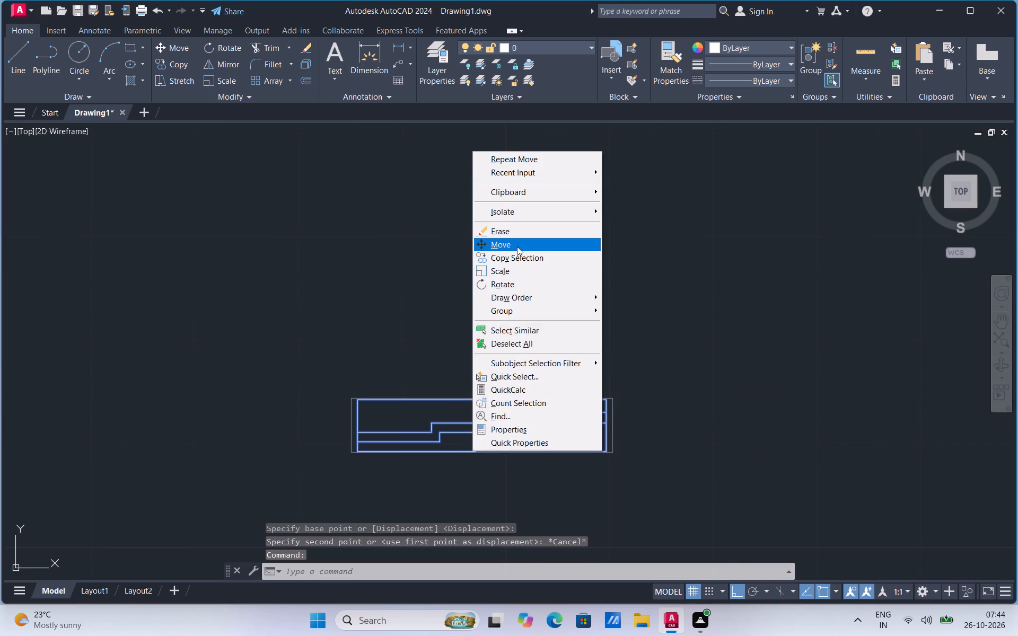
{"action": "left_click", "coordinate": [517, 246]}
{"action": "left_click", "coordinate": [357, 453]}
{"action": "scroll", "coordinate": [357, 453], "scroll_direction": "down", "scroll_amount": 4}
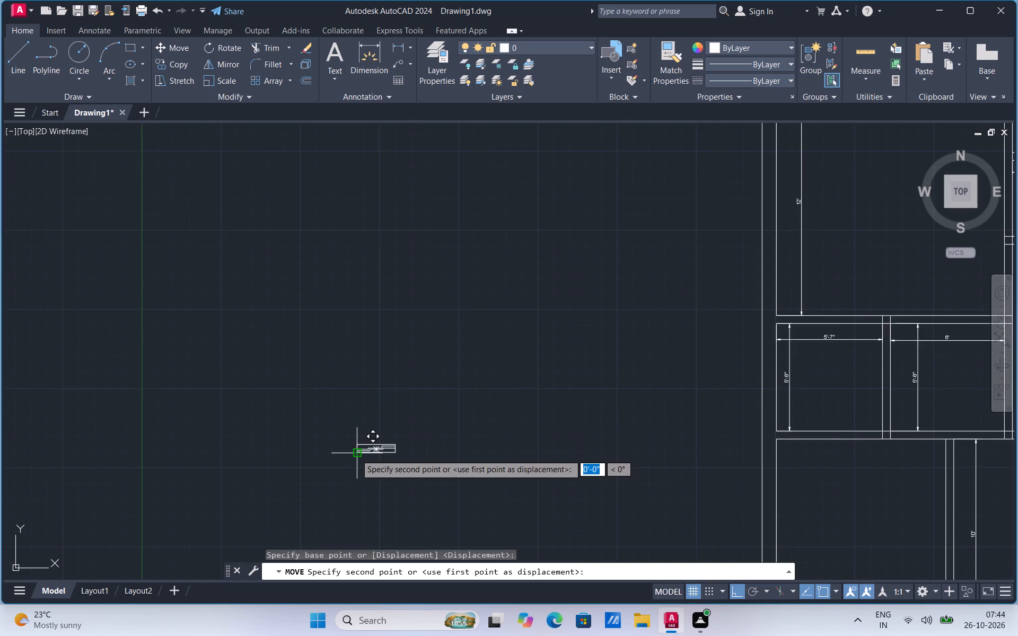
{"action": "scroll", "coordinate": [356, 454], "scroll_direction": "down", "scroll_amount": 2}
{"action": "scroll", "coordinate": [637, 444], "scroll_direction": "up", "scroll_amount": 3}
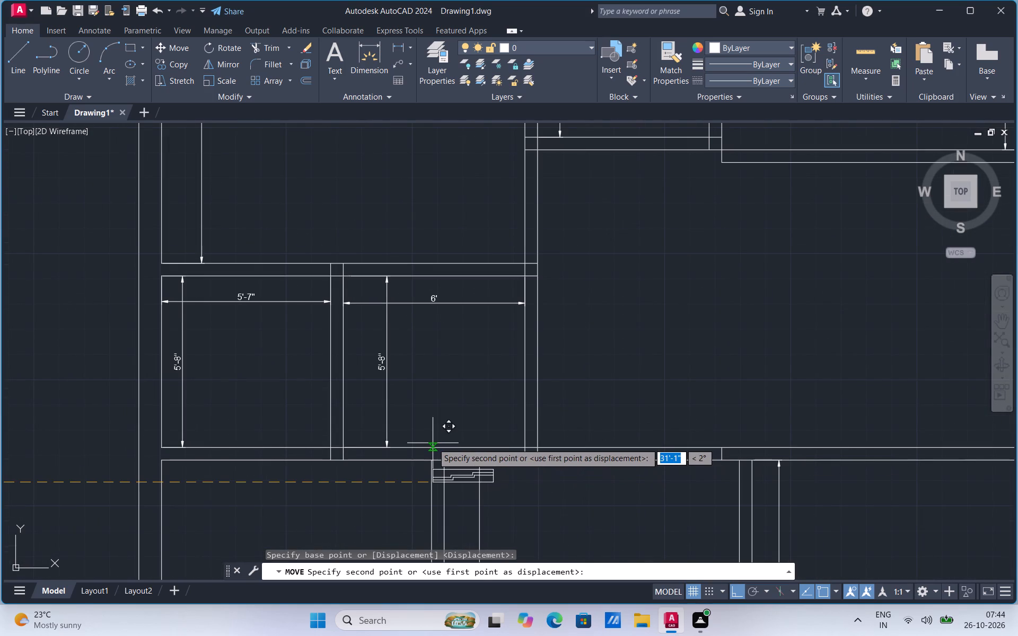
{"action": "scroll", "coordinate": [433, 443], "scroll_direction": "up", "scroll_amount": 2}
{"action": "left_click", "coordinate": [740, 600]}
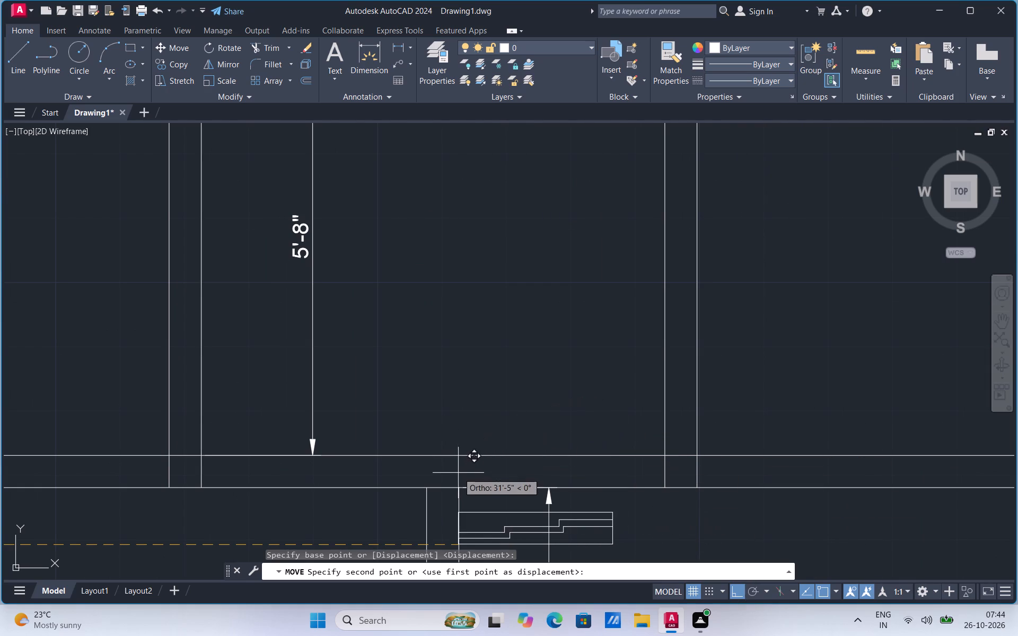
{"action": "left_click", "coordinate": [460, 488]}
Copy the opening symbol along the same partition so its right end meets the short wall line before the lower-right partition.
{"action": "scroll", "coordinate": [616, 527], "scroll_direction": "down", "scroll_amount": 2}
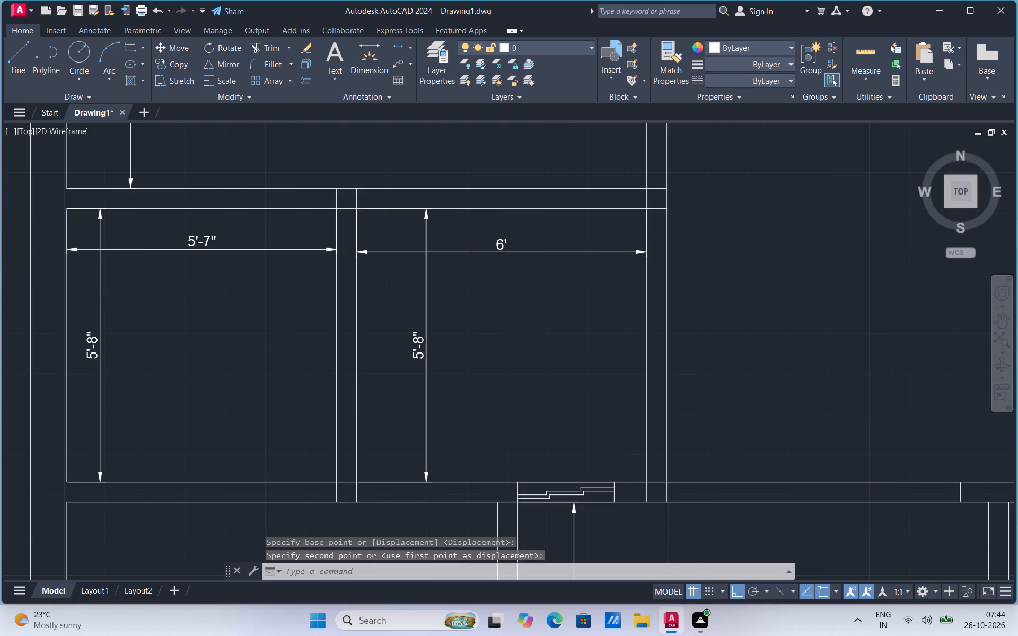
{"action": "scroll", "coordinate": [589, 491], "scroll_direction": "up", "scroll_amount": 2}
{"action": "scroll", "coordinate": [485, 442], "scroll_direction": "down", "scroll_amount": 2}
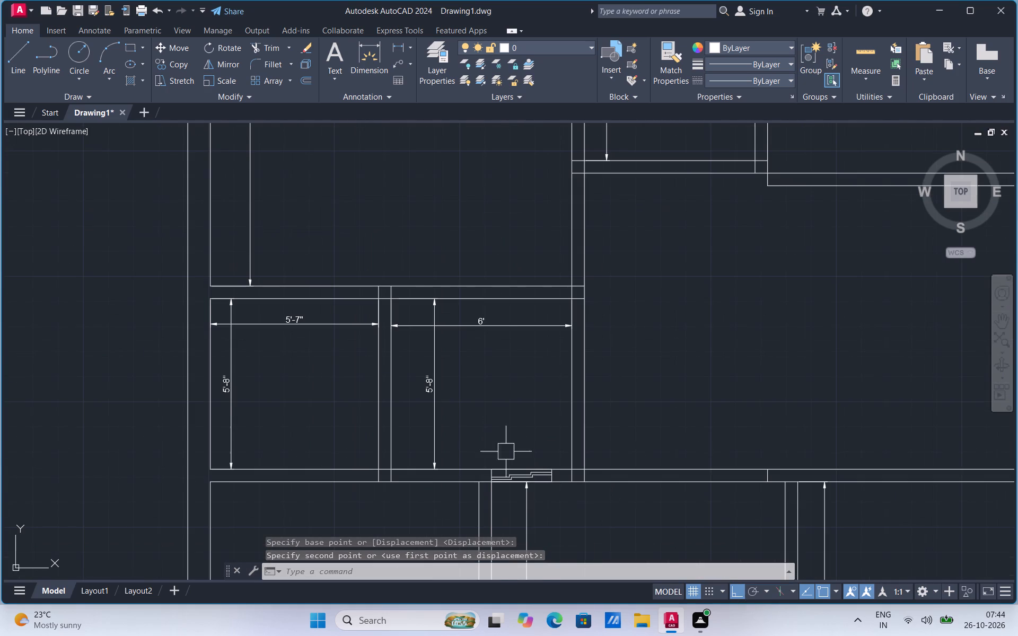
{"action": "scroll", "coordinate": [549, 488], "scroll_direction": "up", "scroll_amount": 2}
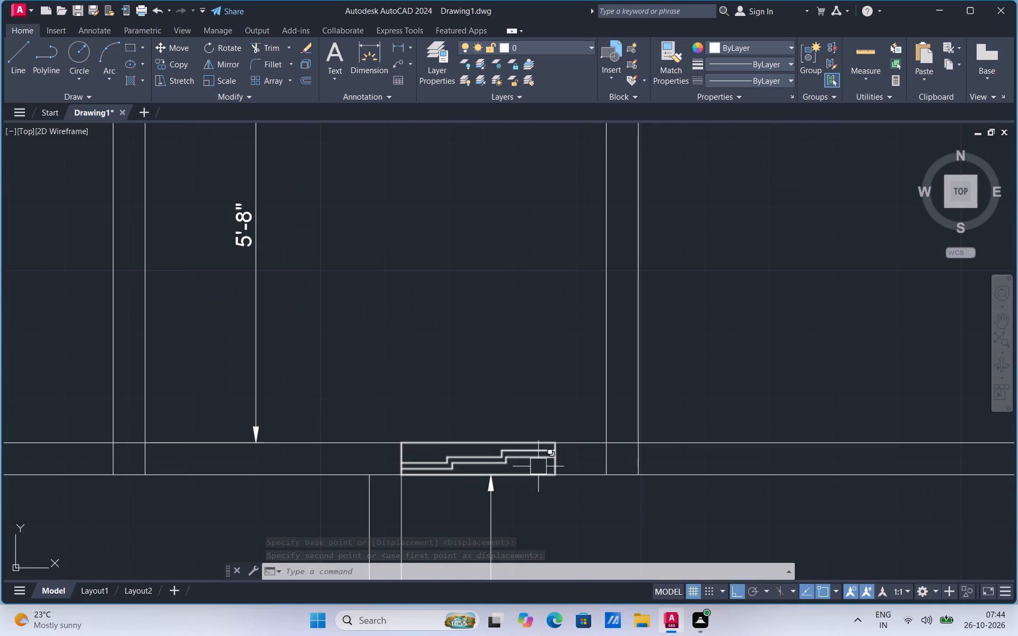
{"action": "left_click", "coordinate": [537, 462]}
{"action": "right_click", "coordinate": [537, 462]}
{"action": "left_click", "coordinate": [582, 271]}
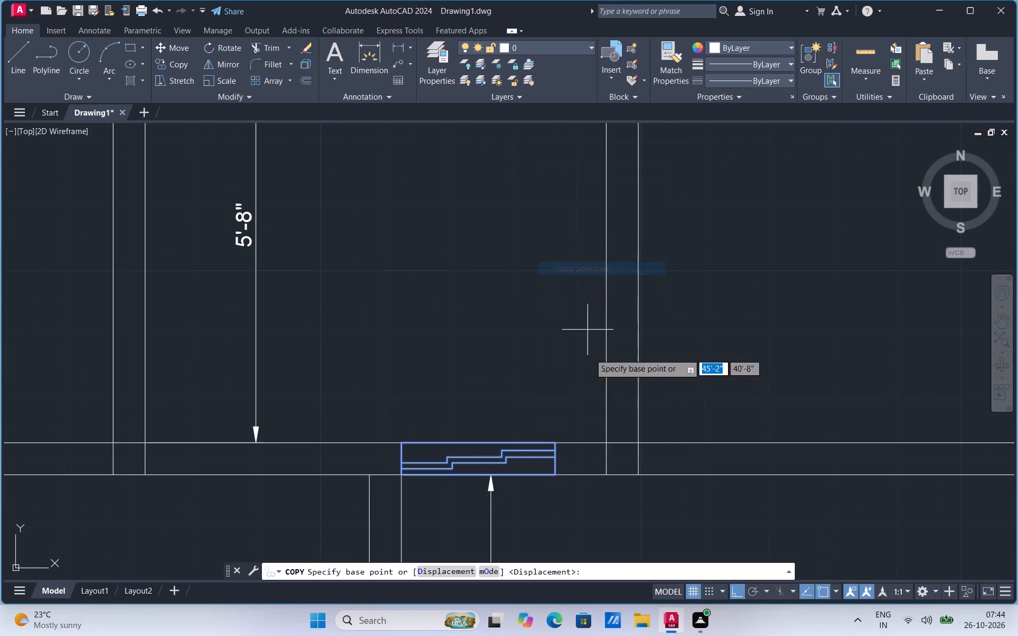
{"action": "left_click", "coordinate": [555, 478]}
{"action": "scroll", "coordinate": [555, 478], "scroll_direction": "down", "scroll_amount": 3}
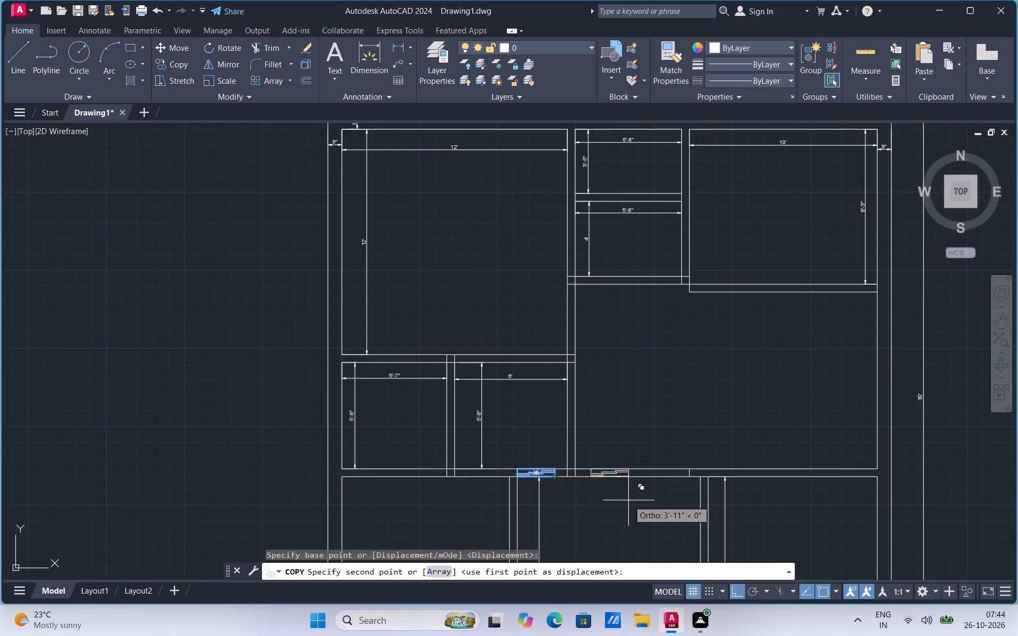
{"action": "scroll", "coordinate": [671, 476], "scroll_direction": "up", "scroll_amount": 2}
{"action": "left_click", "coordinate": [721, 480]}
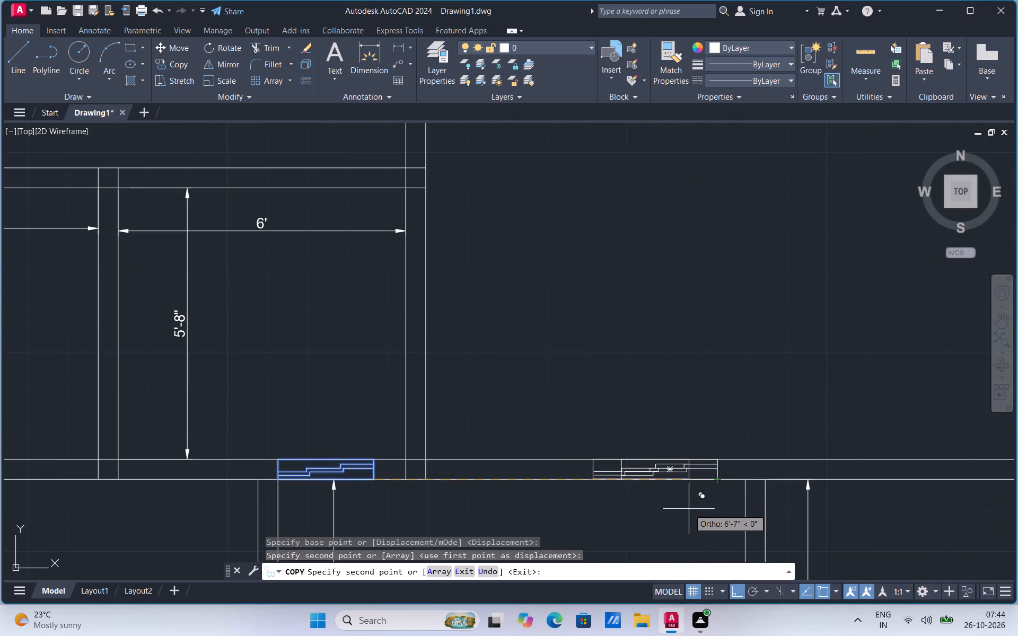
{"action": "scroll", "coordinate": [689, 509], "scroll_direction": "down", "scroll_amount": 1}
{"action": "key", "text": "Escape"}
Add a vertical linear dimension to the lower-left room, between its top and bottom inner corners.
{"action": "scroll", "coordinate": [626, 429], "scroll_direction": "down", "scroll_amount": 2}
{"action": "scroll", "coordinate": [757, 505], "scroll_direction": "up", "scroll_amount": 1}
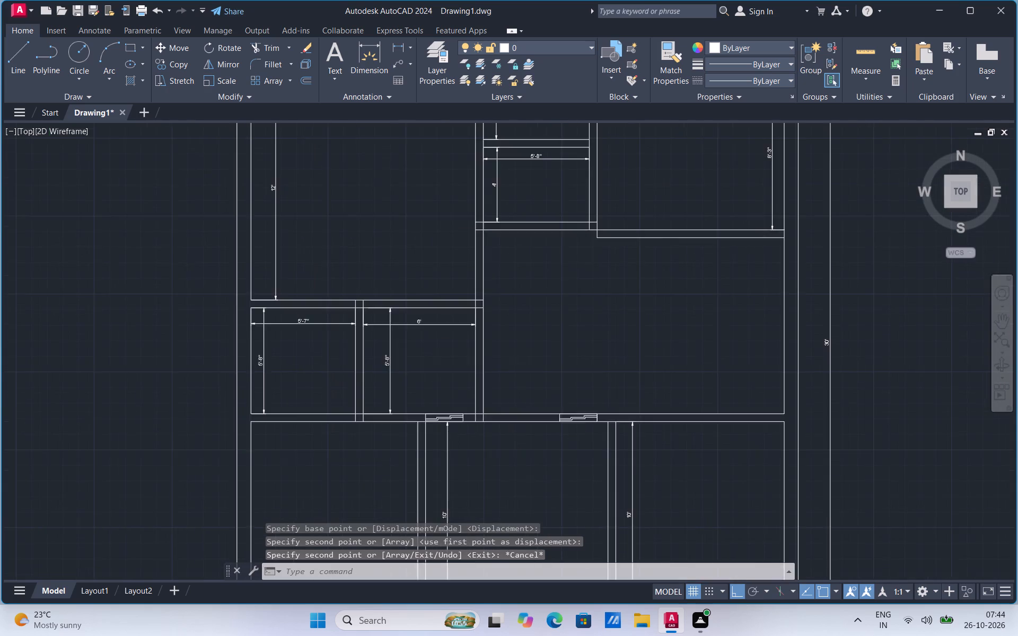
{"action": "scroll", "coordinate": [757, 505], "scroll_direction": "up", "scroll_amount": 1}
{"action": "scroll", "coordinate": [550, 390], "scroll_direction": "down", "scroll_amount": 2}
{"action": "scroll", "coordinate": [581, 492], "scroll_direction": "up", "scroll_amount": 2}
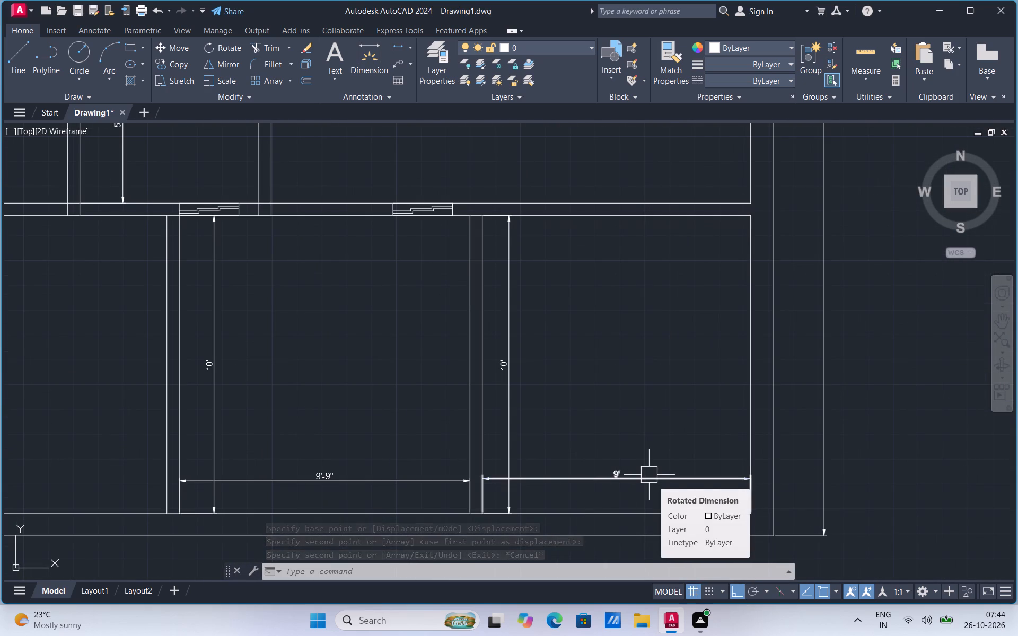
{"action": "scroll", "coordinate": [703, 456], "scroll_direction": "down", "scroll_amount": 2}
{"action": "scroll", "coordinate": [456, 447], "scroll_direction": "up", "scroll_amount": 2}
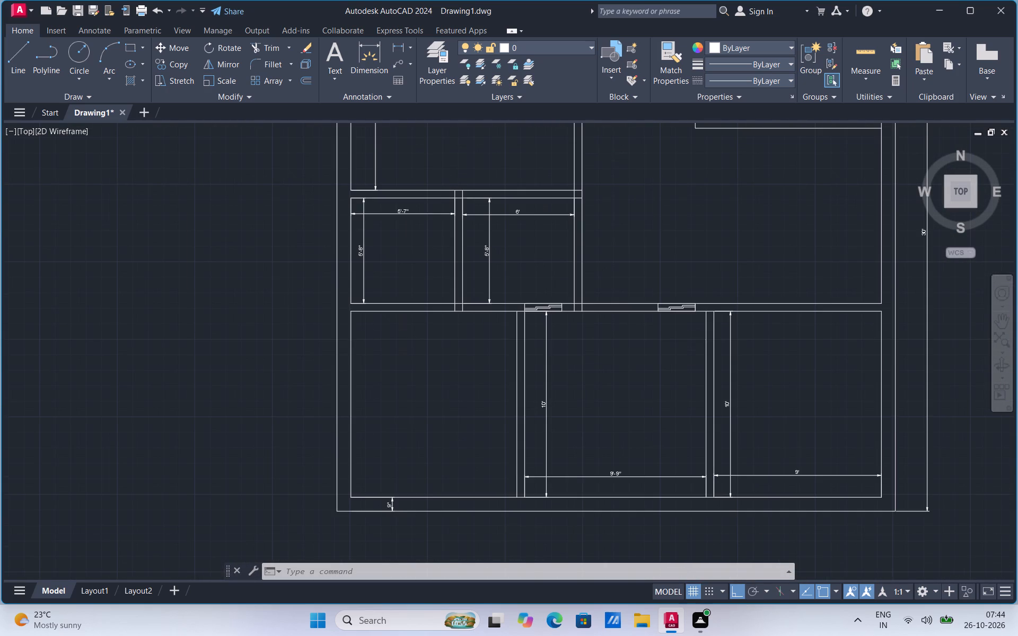
{"action": "left_click", "coordinate": [402, 44]}
{"action": "left_click", "coordinate": [286, 229]}
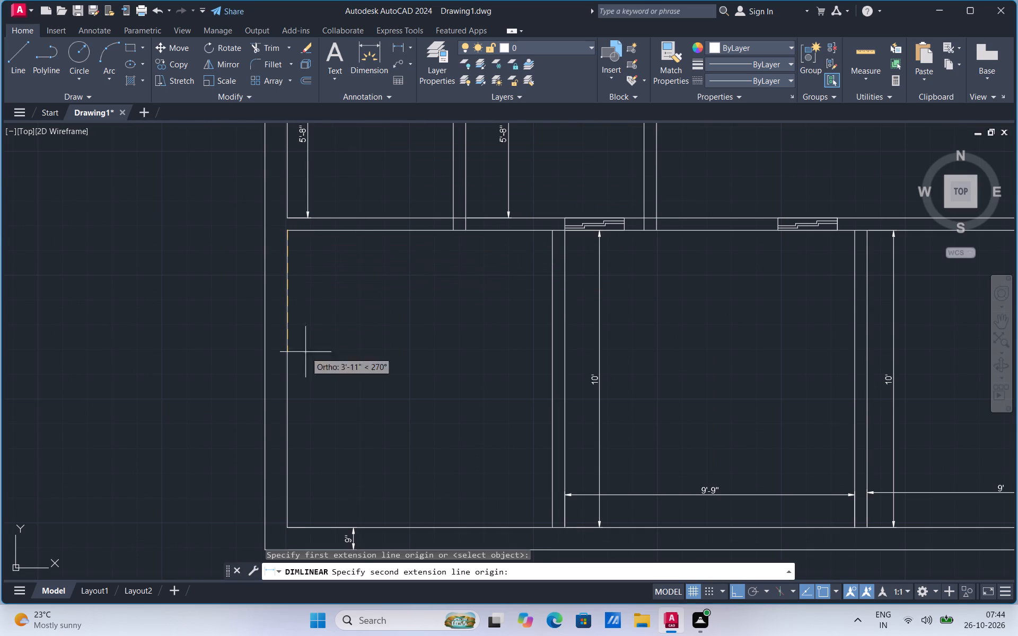
{"action": "left_click", "coordinate": [291, 530]}
{"action": "left_click", "coordinate": [326, 509]}
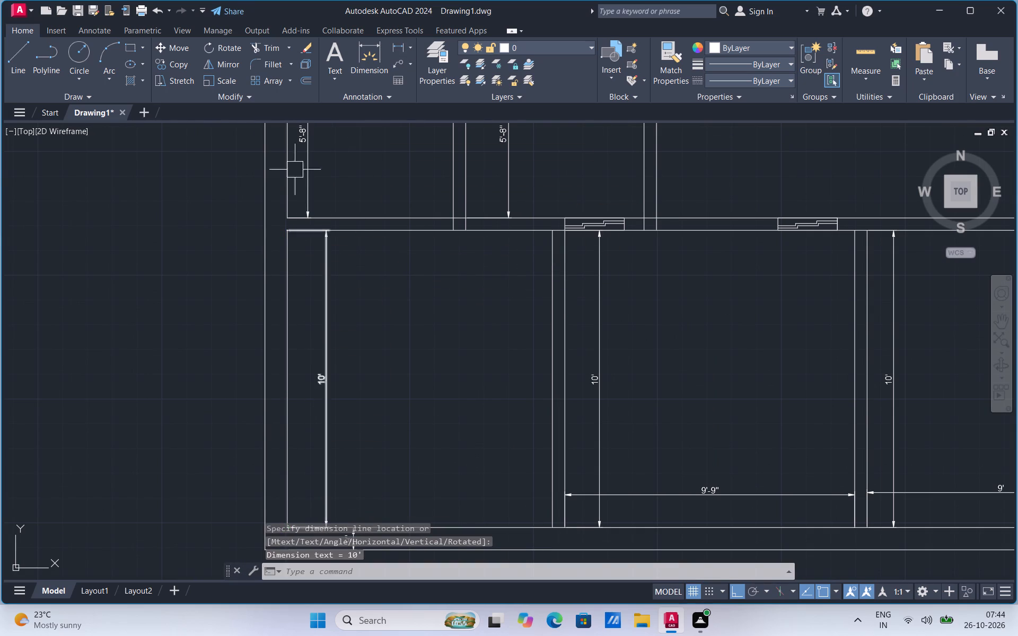
Trim the horizontal wall line segments closing both ends of the partition between the lower-left and lower-middle rooms.
{"action": "left_click", "coordinate": [268, 48]}
{"action": "scroll", "coordinate": [563, 542], "scroll_direction": "up", "scroll_amount": 3}
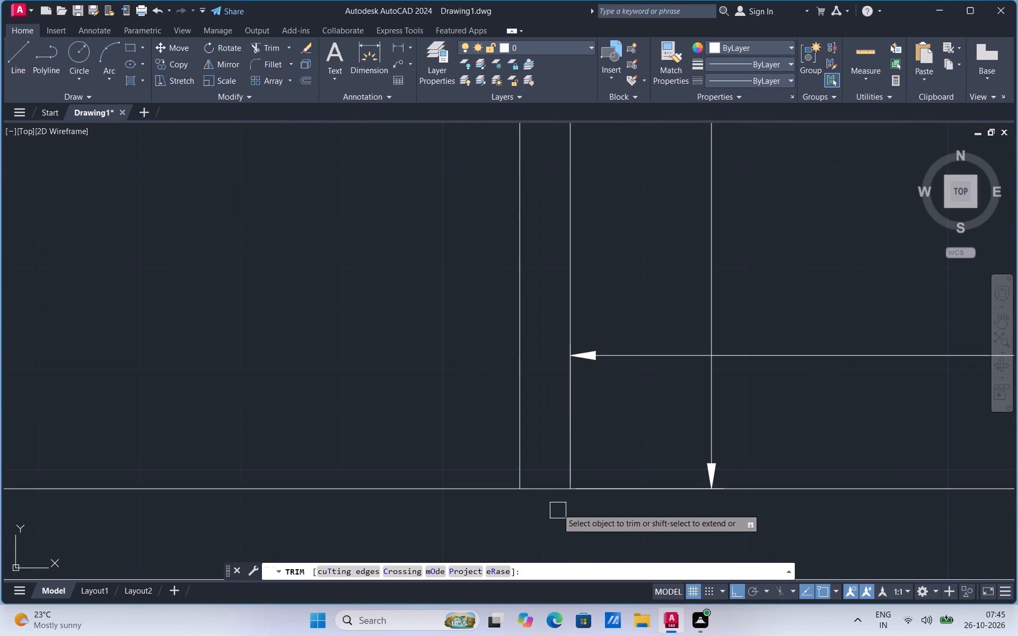
{"action": "left_click", "coordinate": [554, 494]}
{"action": "scroll", "coordinate": [552, 507], "scroll_direction": "down", "scroll_amount": 4}
{"action": "scroll", "coordinate": [541, 327], "scroll_direction": "up", "scroll_amount": 3}
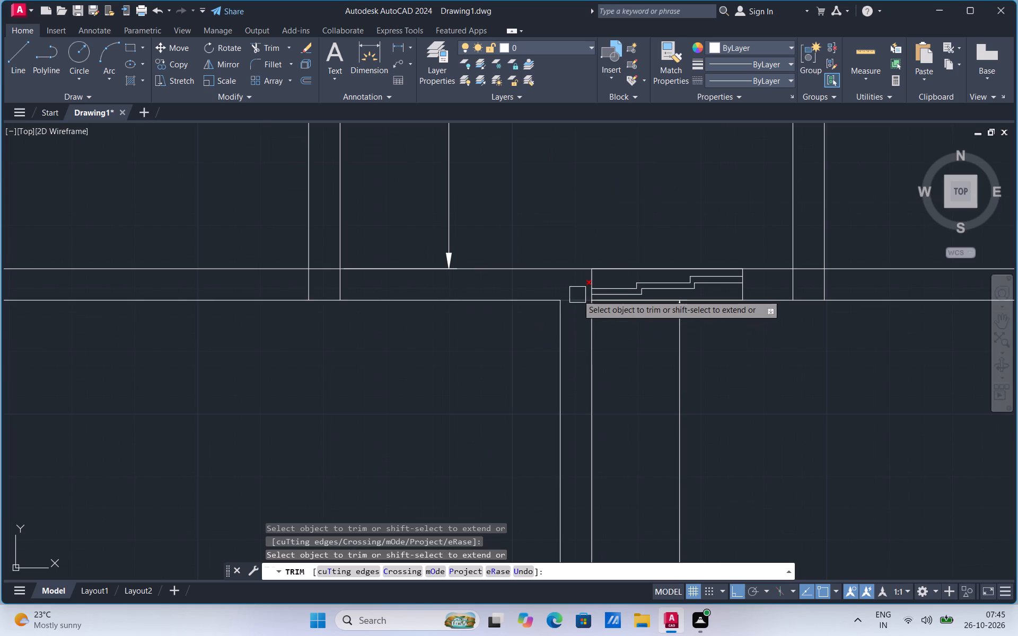
{"action": "left_click", "coordinate": [577, 295]}
{"action": "scroll", "coordinate": [591, 382], "scroll_direction": "down", "scroll_amount": 3}
{"action": "key", "text": "Escape"}
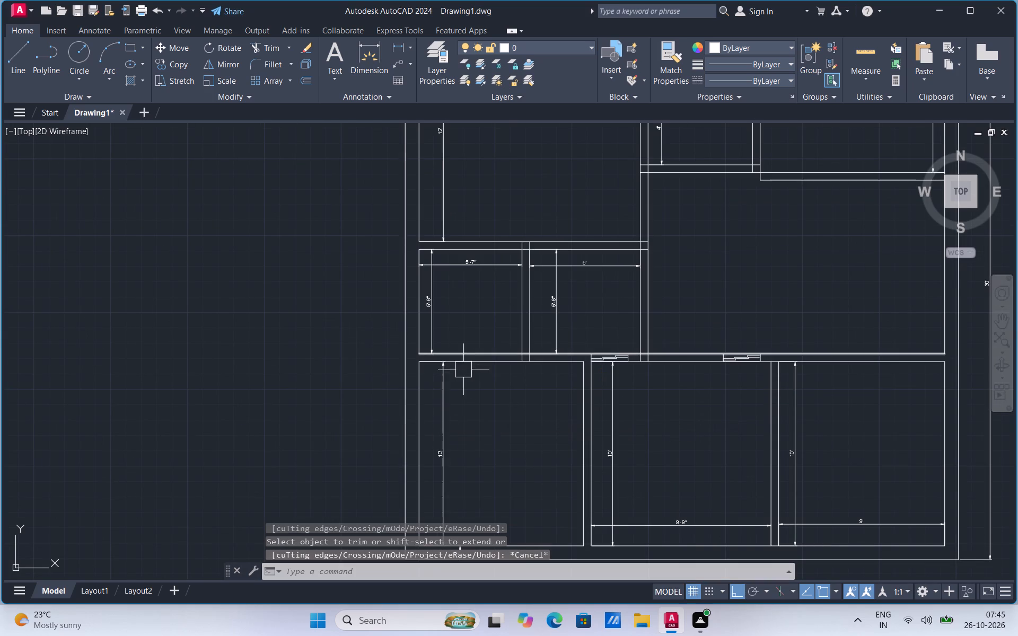
Copy the lower-left room's top wall line 3'4" downward.
{"action": "left_click", "coordinate": [478, 366]}
{"action": "right_click", "coordinate": [478, 366]}
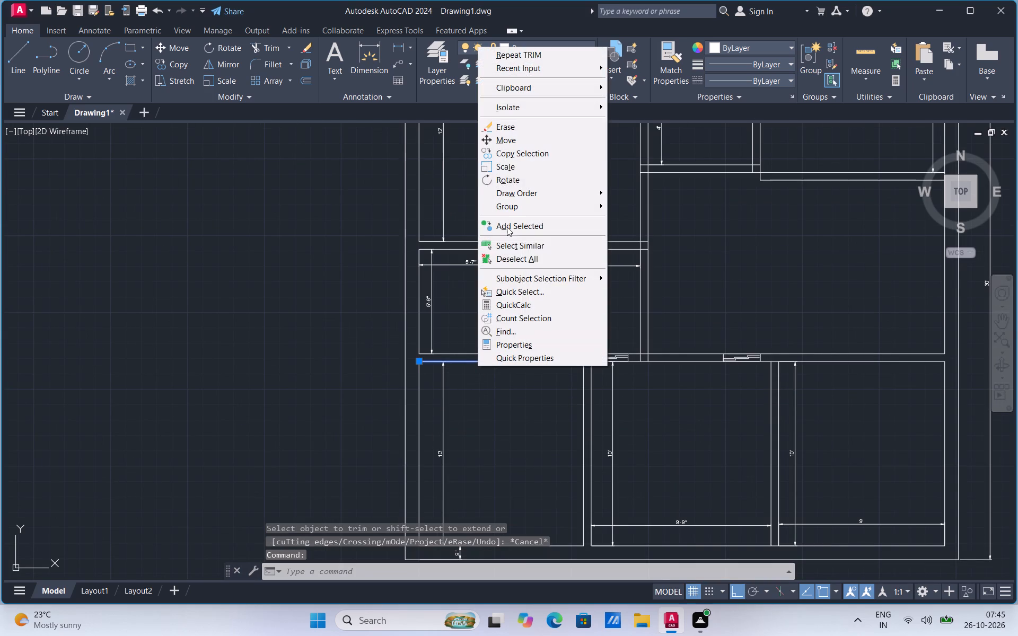
{"action": "left_click", "coordinate": [533, 154]}
{"action": "scroll", "coordinate": [427, 375], "scroll_direction": "up", "scroll_amount": 2}
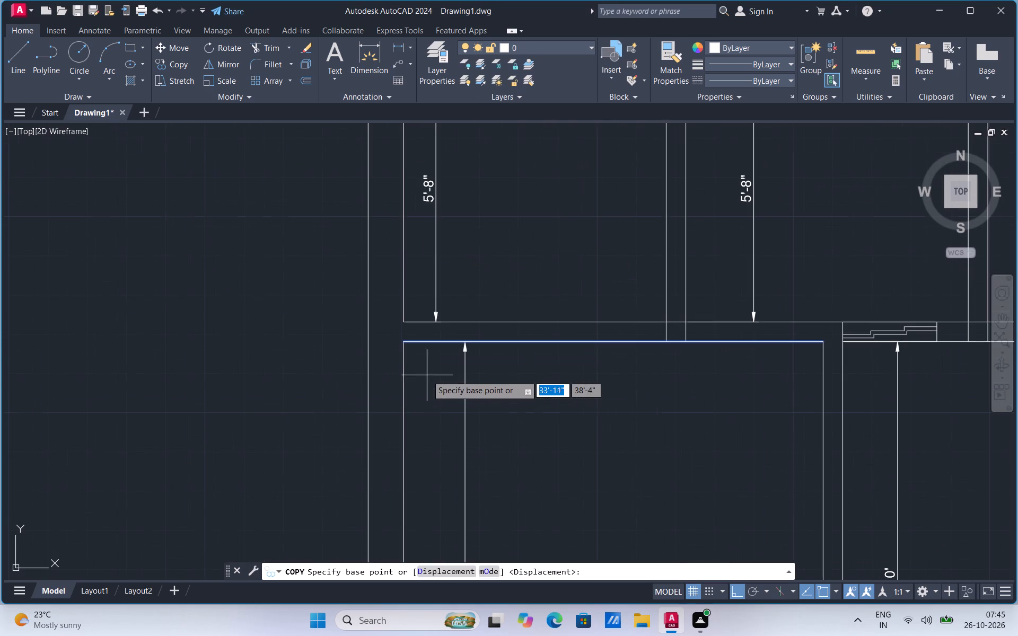
{"action": "left_click", "coordinate": [406, 342]}
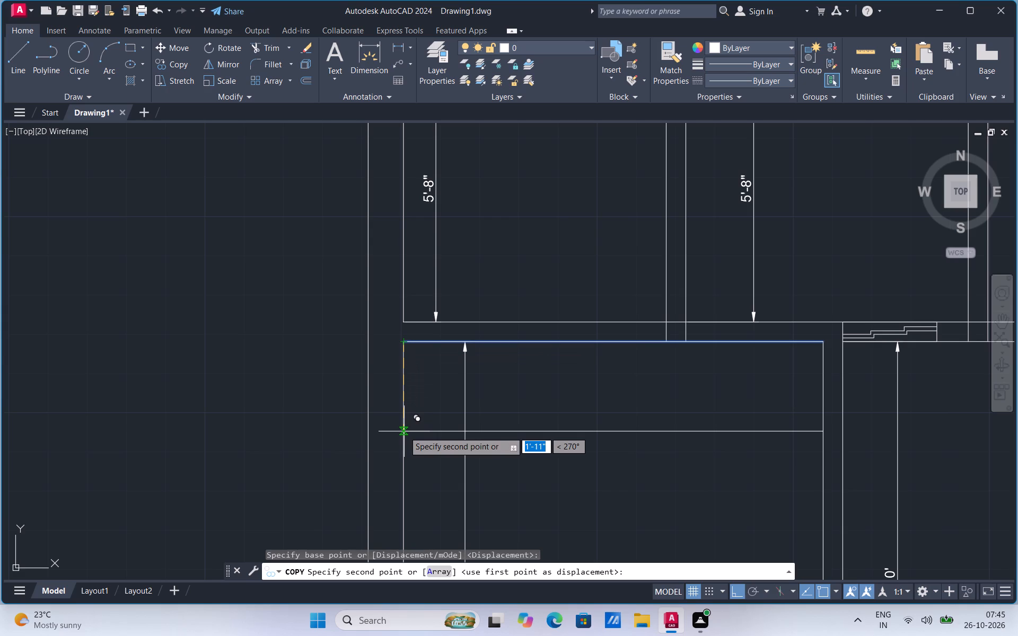
{"action": "key", "text": "3"}
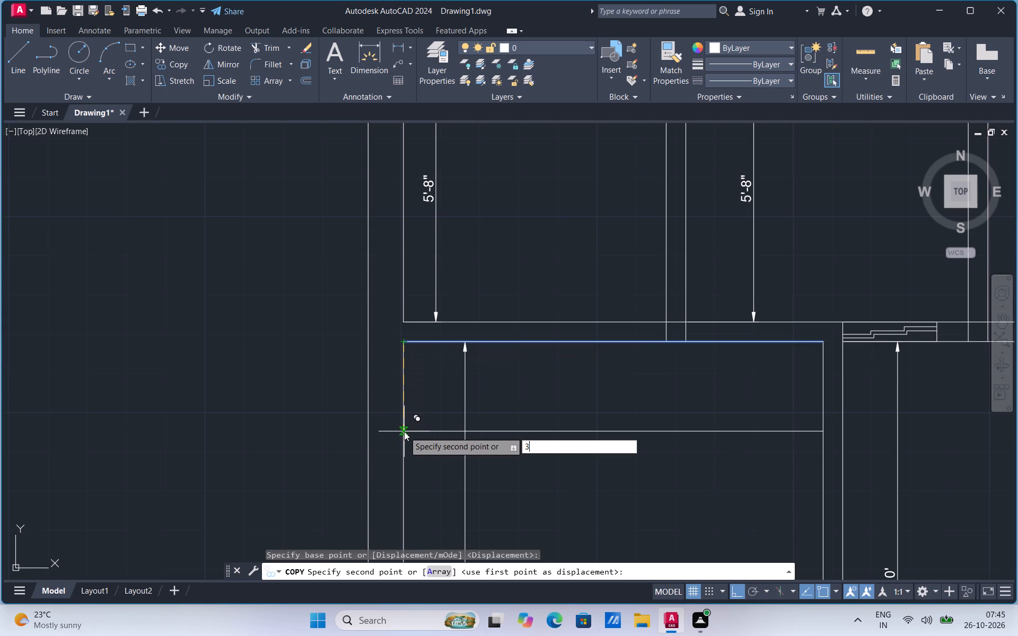
{"action": "type", "text": "'4\""}
{"action": "key", "text": "Return"}
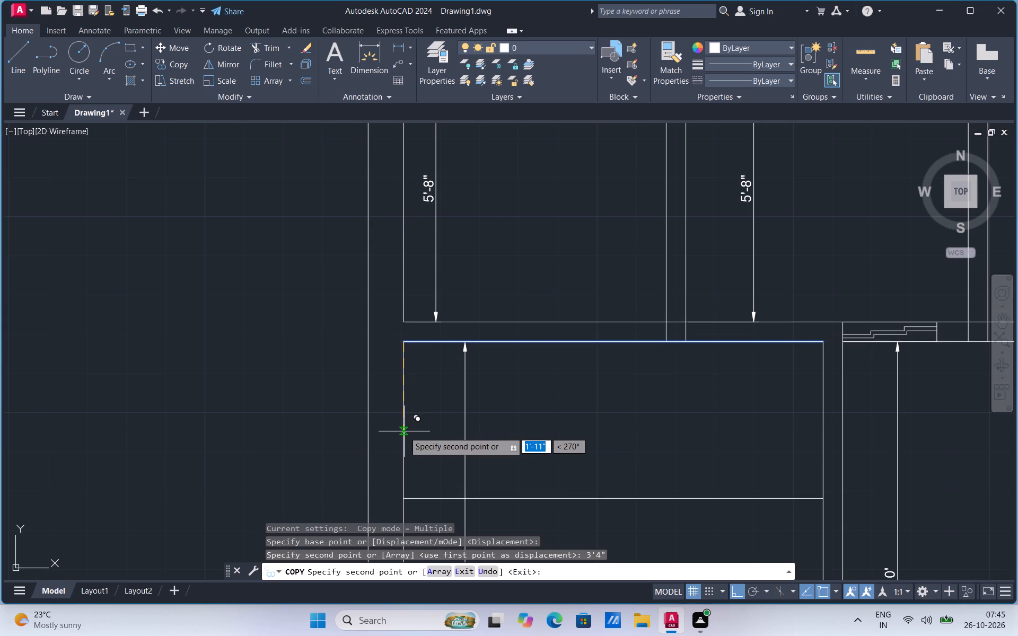
{"action": "key", "text": "Escape"}
Copy the lower-left room's bottom wall line 3'4" upward.
{"action": "scroll", "coordinate": [493, 377], "scroll_direction": "down", "scroll_amount": 4}
{"action": "scroll", "coordinate": [486, 441], "scroll_direction": "up", "scroll_amount": 3}
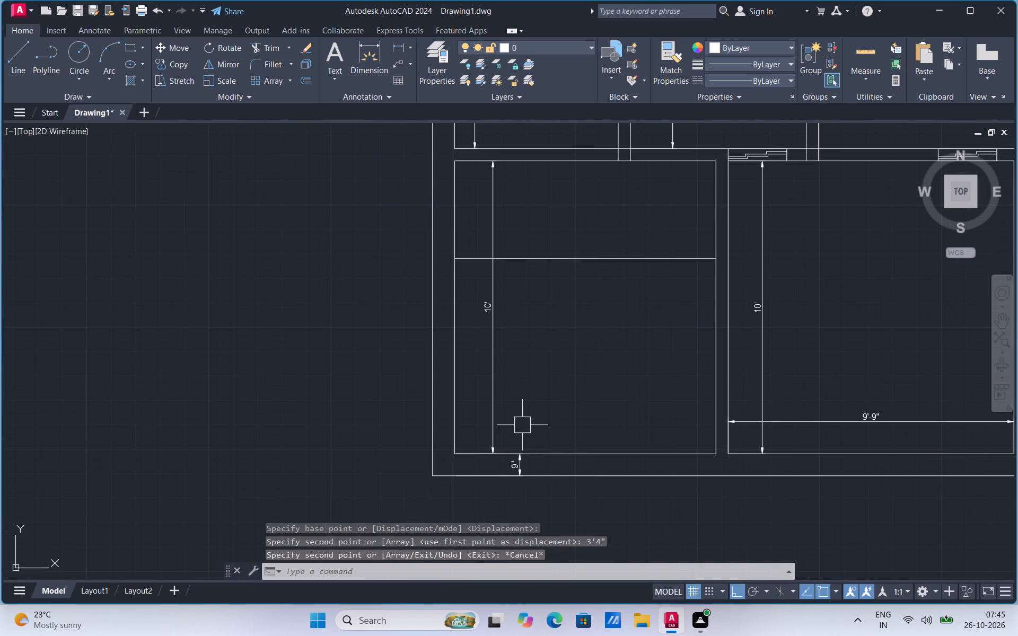
{"action": "left_click", "coordinate": [538, 448]}
{"action": "right_click", "coordinate": [538, 448]}
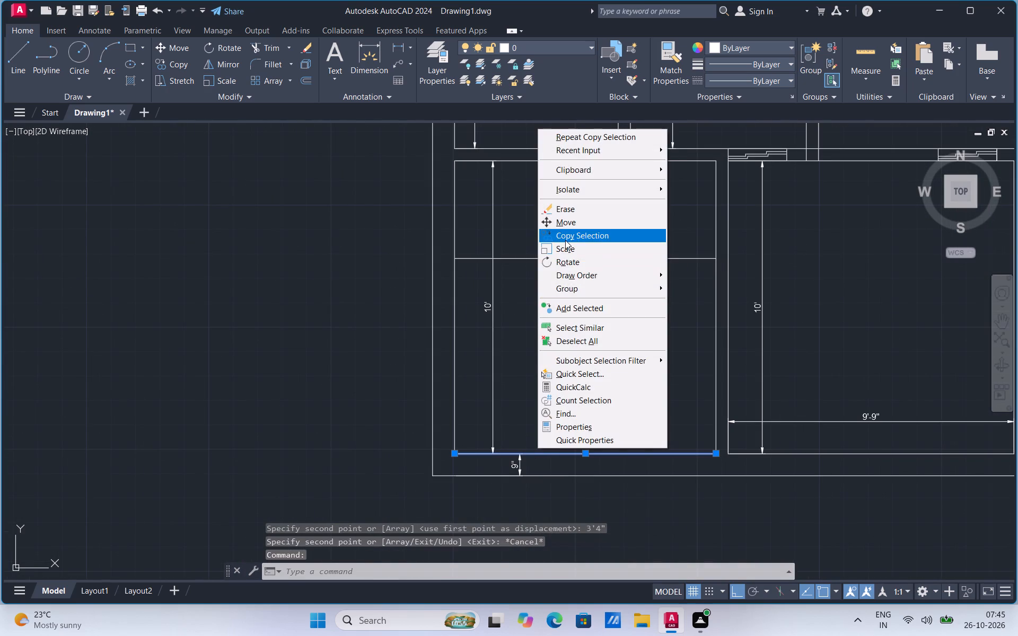
{"action": "left_click", "coordinate": [565, 240]}
{"action": "left_click", "coordinate": [453, 454]}
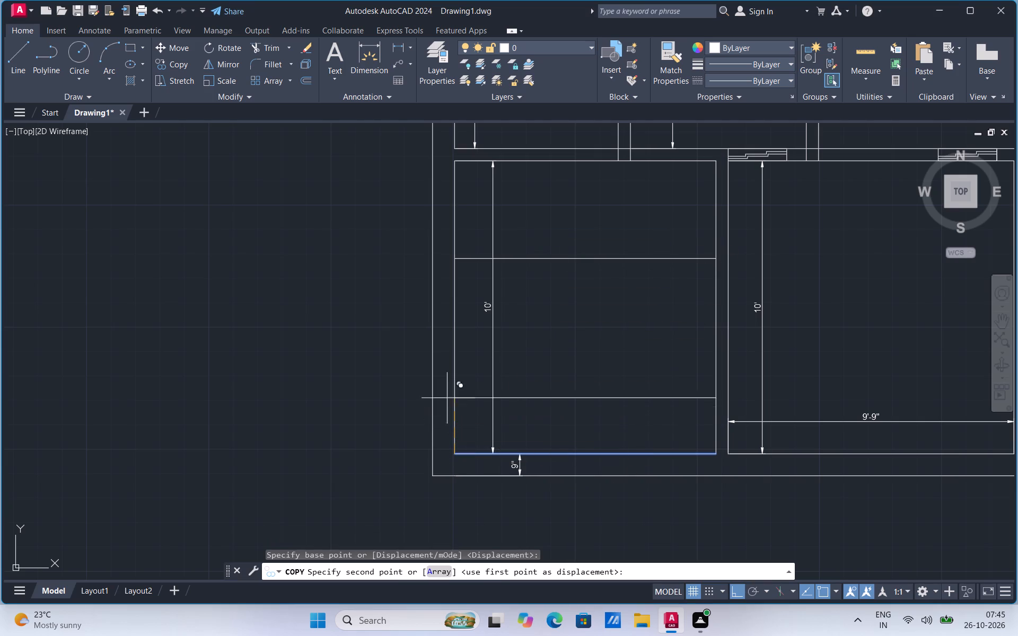
{"action": "type", "text": "3'4\""}
{"action": "key", "text": "Return"}
{"action": "key", "text": "Escape"}
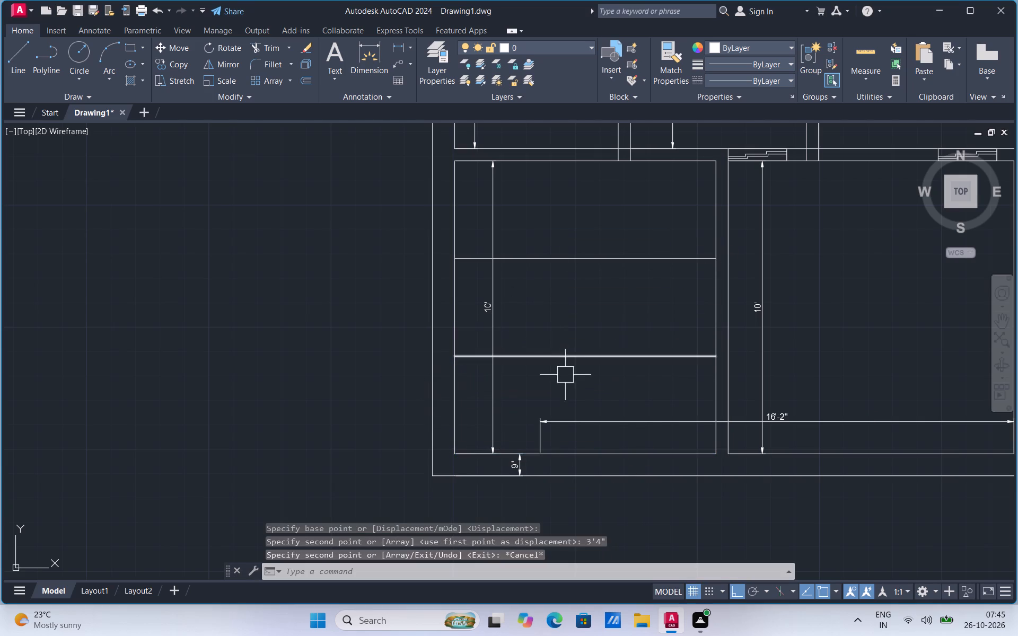
Erase the lower-middle room's horizontal dimension that extends into the lower-left room.
{"action": "left_click", "coordinate": [567, 411]}
{"action": "left_click", "coordinate": [549, 441]}
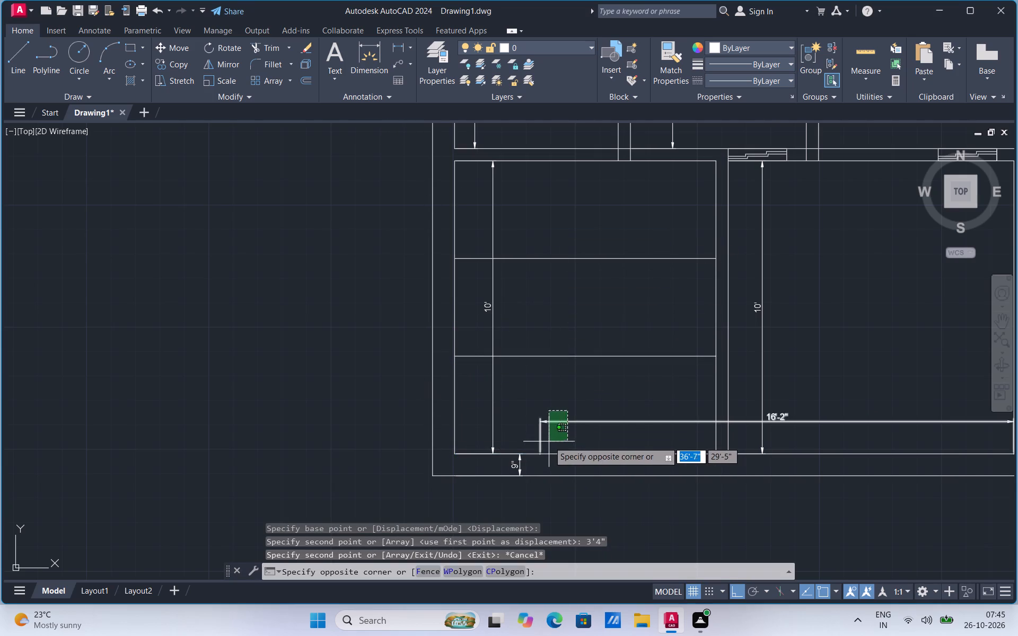
{"action": "key", "text": "Delete"}
{"action": "scroll", "coordinate": [504, 475], "scroll_direction": "up", "scroll_amount": 3}
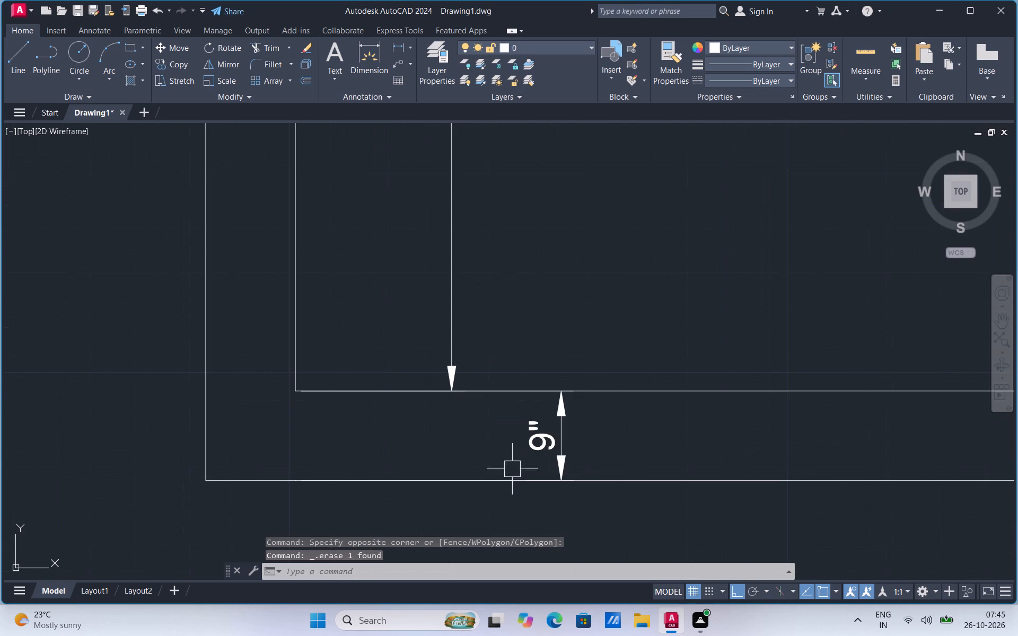
Erase the 9" dimension on the bottom outer wall and the 10' vertical dimension in the lower-left room.
{"action": "left_click", "coordinate": [541, 448]}
{"action": "key", "text": "Delete"}
{"action": "scroll", "coordinate": [487, 510], "scroll_direction": "down", "scroll_amount": 4}
{"action": "scroll", "coordinate": [594, 393], "scroll_direction": "up", "scroll_amount": 1}
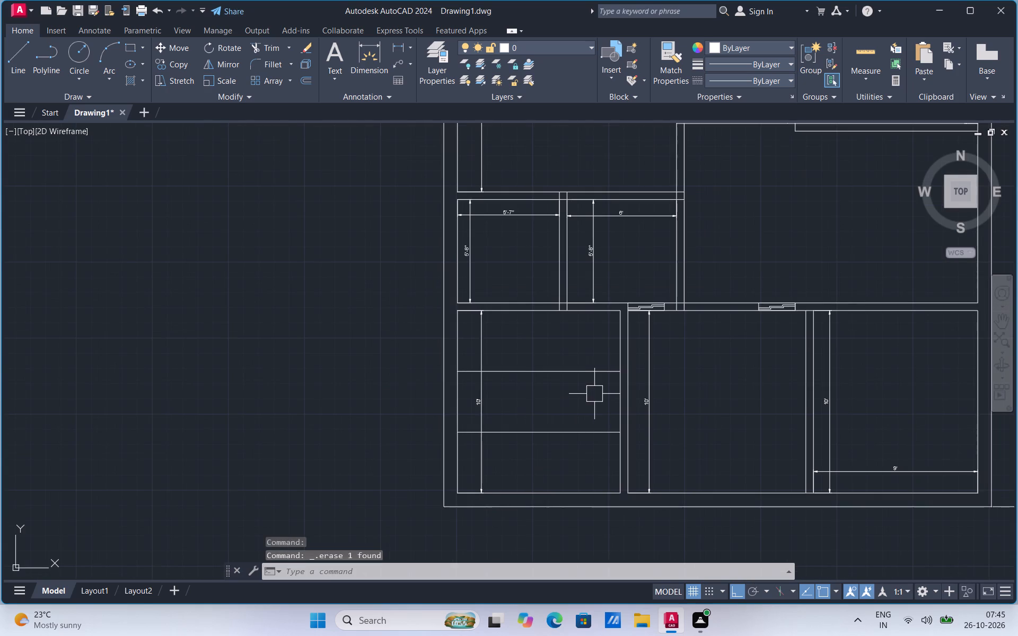
{"action": "left_click", "coordinate": [416, 407]}
{"action": "key", "text": "Delete"}
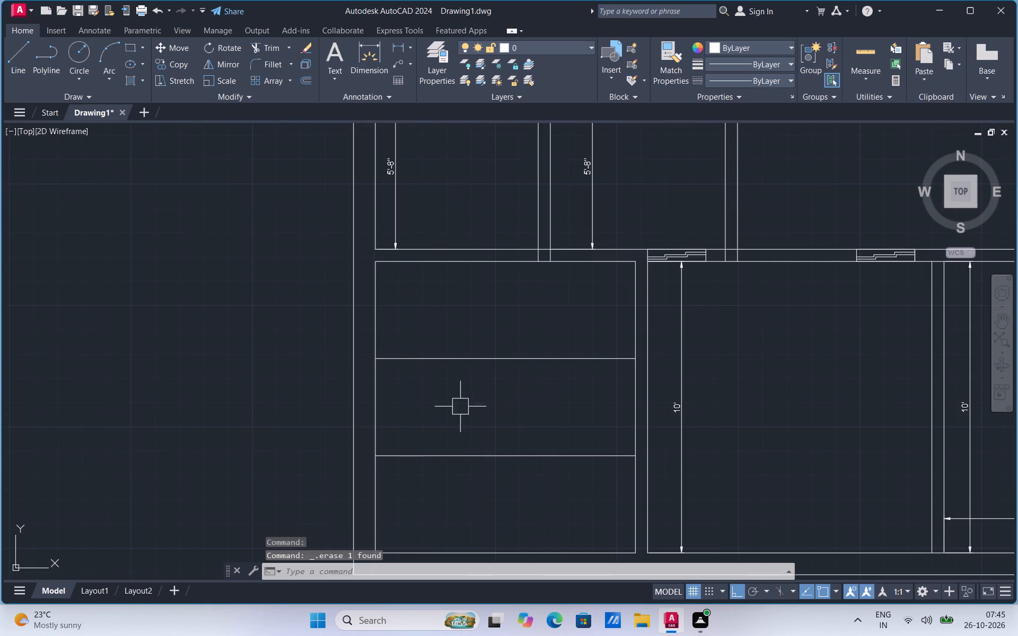
Add vertical linear dimensions to the heights of the lower-left room's top and bottom strips.
{"action": "left_click", "coordinate": [399, 51]}
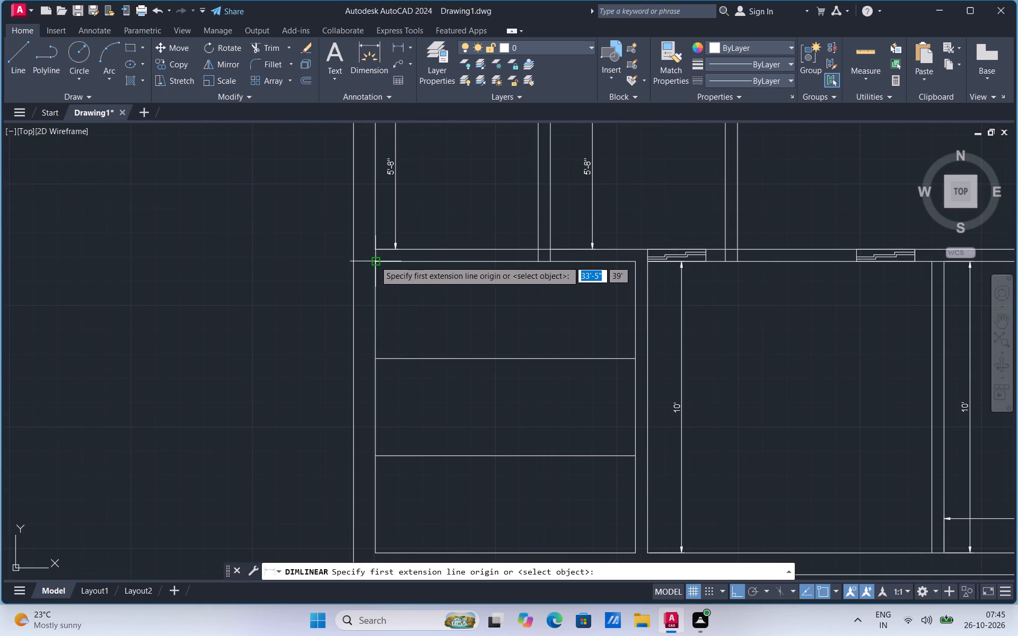
{"action": "left_click", "coordinate": [375, 260]}
{"action": "left_click", "coordinate": [375, 356]}
{"action": "left_click", "coordinate": [402, 344]}
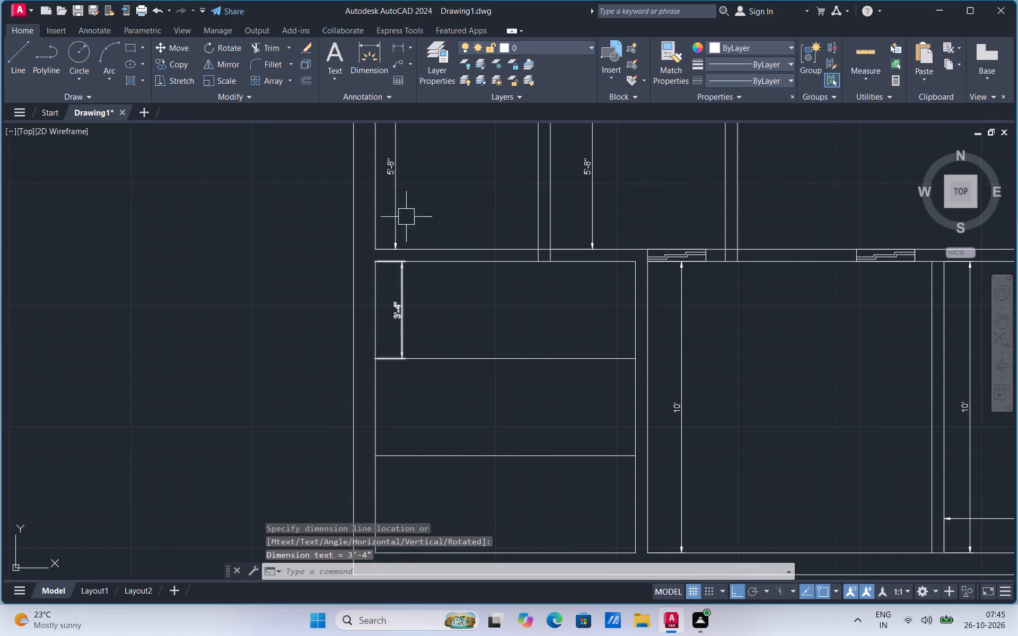
{"action": "left_click", "coordinate": [397, 47]}
{"action": "left_click", "coordinate": [374, 456]}
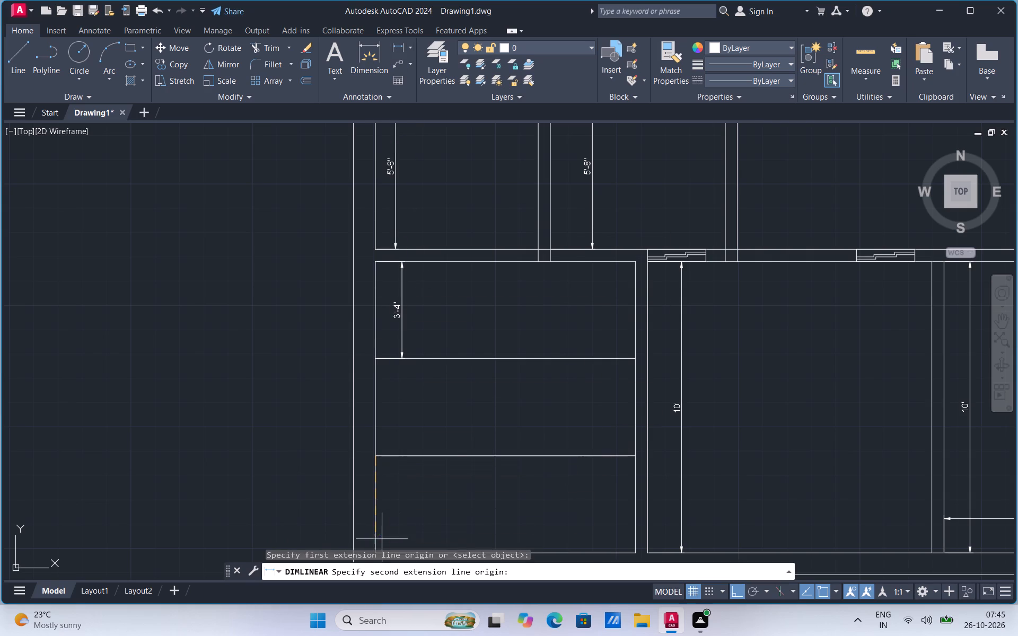
{"action": "scroll", "coordinate": [390, 426], "scroll_direction": "down", "scroll_amount": 2}
{"action": "scroll", "coordinate": [389, 466], "scroll_direction": "up", "scroll_amount": 2}
{"action": "left_click", "coordinate": [380, 493]}
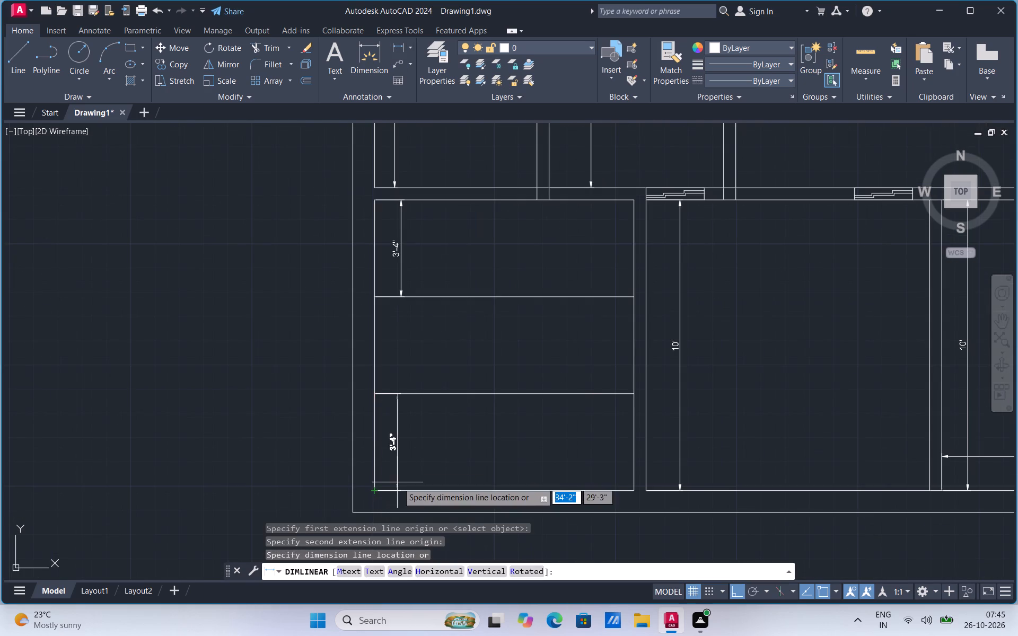
{"action": "left_click", "coordinate": [399, 482]}
Copy the lower-left room's left inner wall line 3' to the right.
{"action": "scroll", "coordinate": [503, 262], "scroll_direction": "up", "scroll_amount": 1}
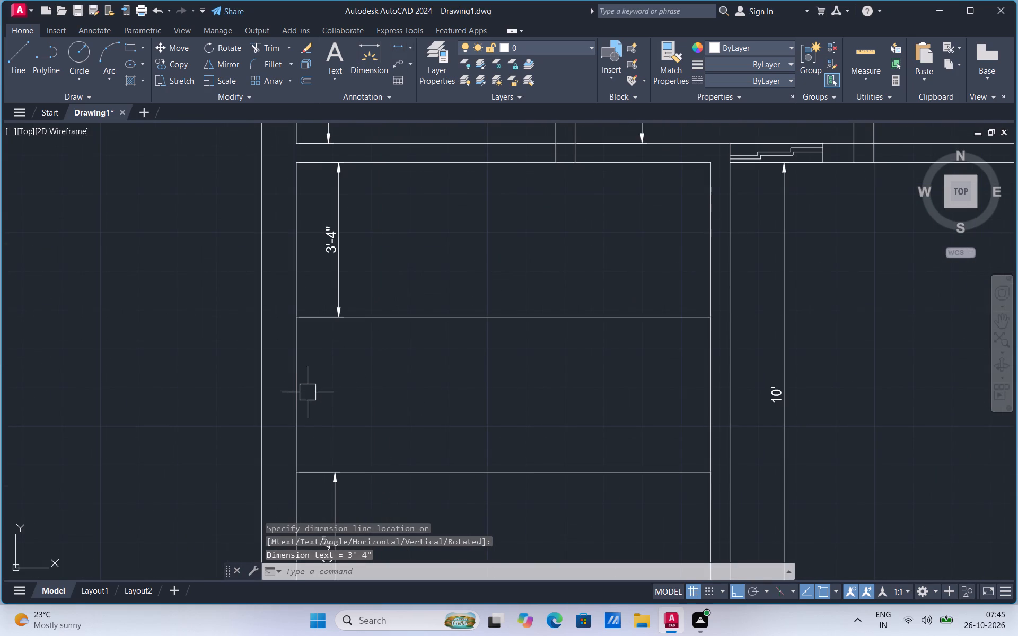
{"action": "left_click", "coordinate": [301, 397]}
{"action": "right_click", "coordinate": [301, 397]}
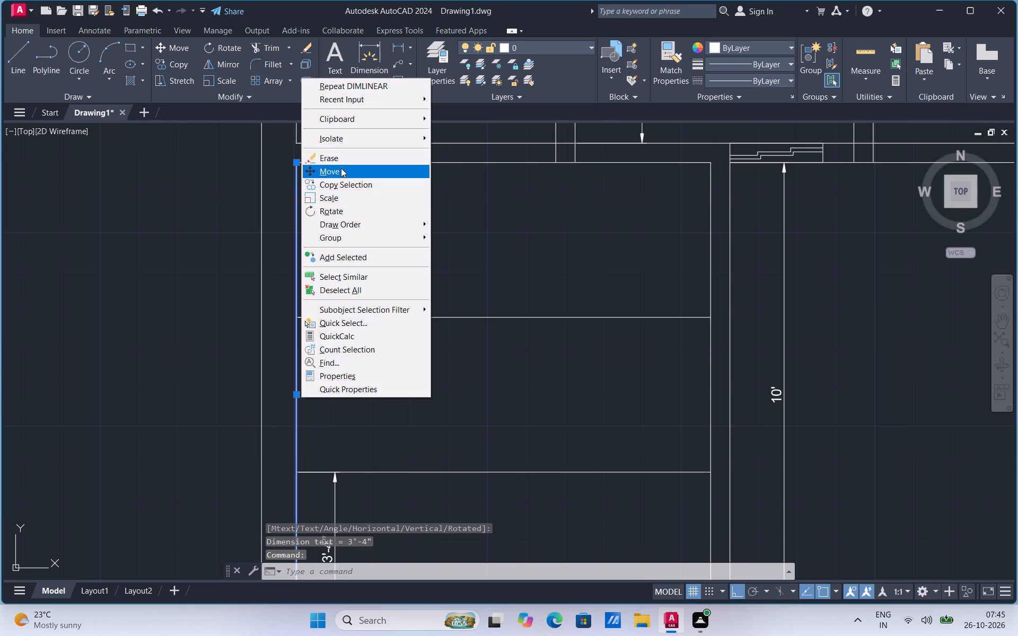
{"action": "left_click", "coordinate": [336, 184]}
{"action": "left_click", "coordinate": [296, 164]}
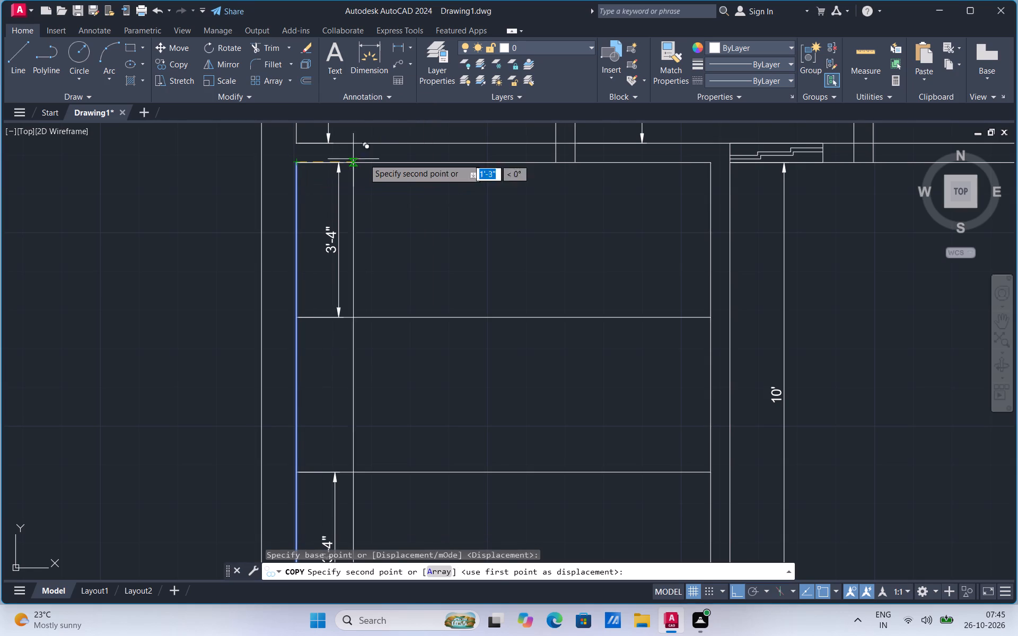
{"action": "type", "text": "3'"}
{"action": "key", "text": "Return"}
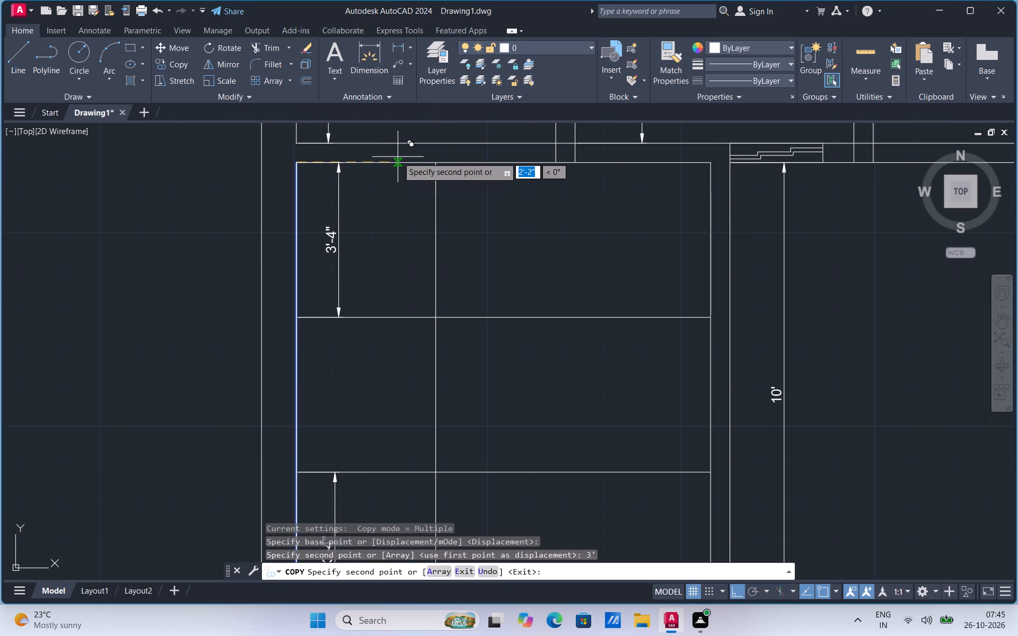
{"action": "key", "text": "Escape"}
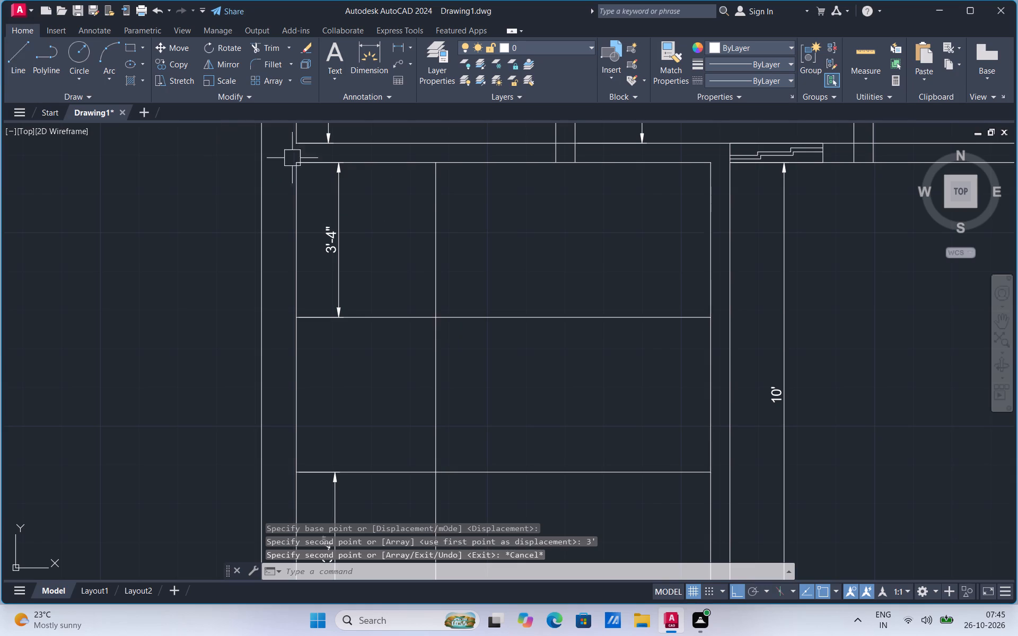
Trim the part of the copied vertical line that crosses the lower-left room's middle strip.
{"action": "left_click", "coordinate": [262, 49]}
{"action": "left_click_drag", "start_coordinate": [394, 352], "coordinate": [434, 357]}
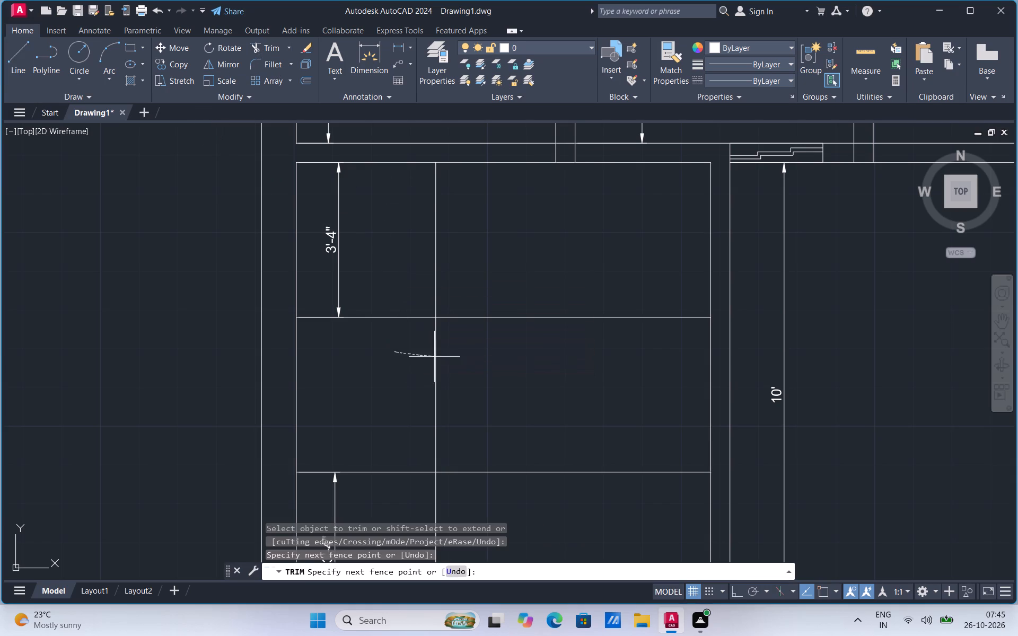
{"action": "left_click_drag", "start_coordinate": [434, 357], "coordinate": [467, 359]}
{"action": "key", "text": "Escape"}
Copy the remaining vertical line in the lower-left room's top strip 10" to the right.
{"action": "left_click", "coordinate": [439, 280]}
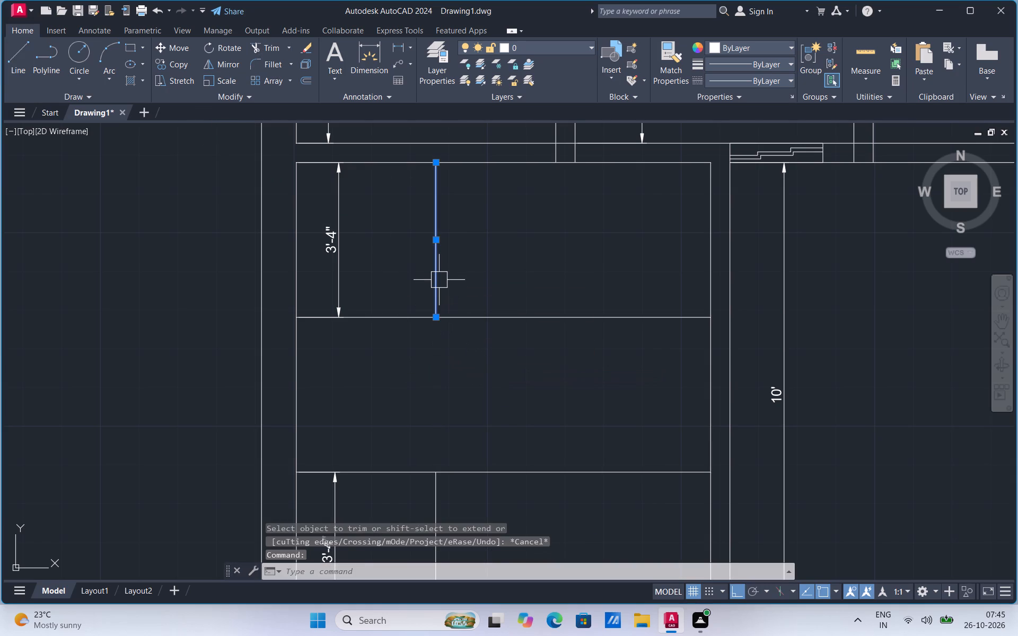
{"action": "right_click", "coordinate": [439, 280]}
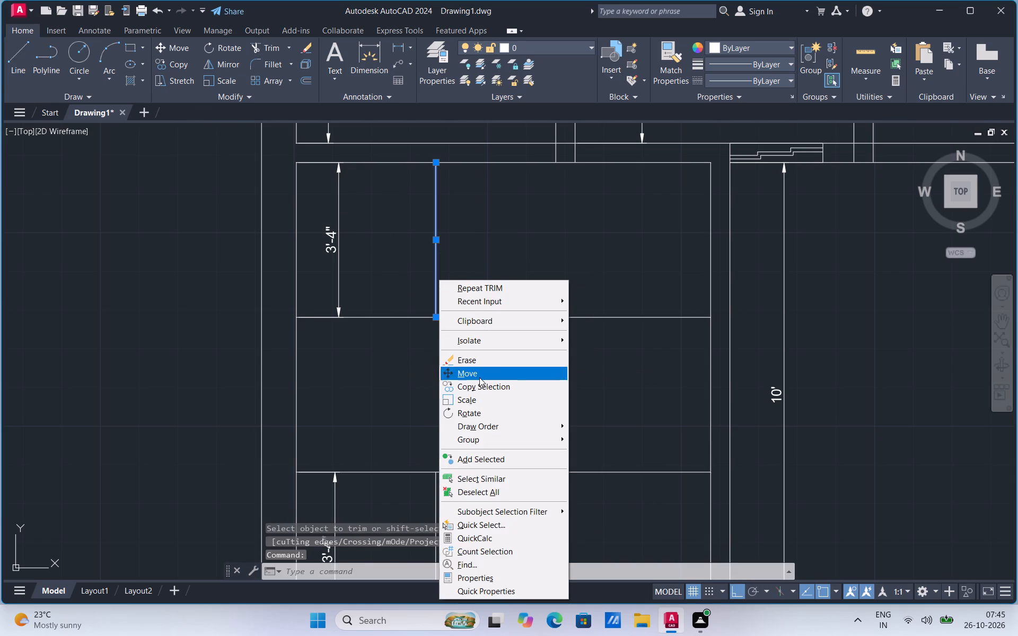
{"action": "left_click", "coordinate": [477, 385]}
{"action": "left_click", "coordinate": [440, 319]}
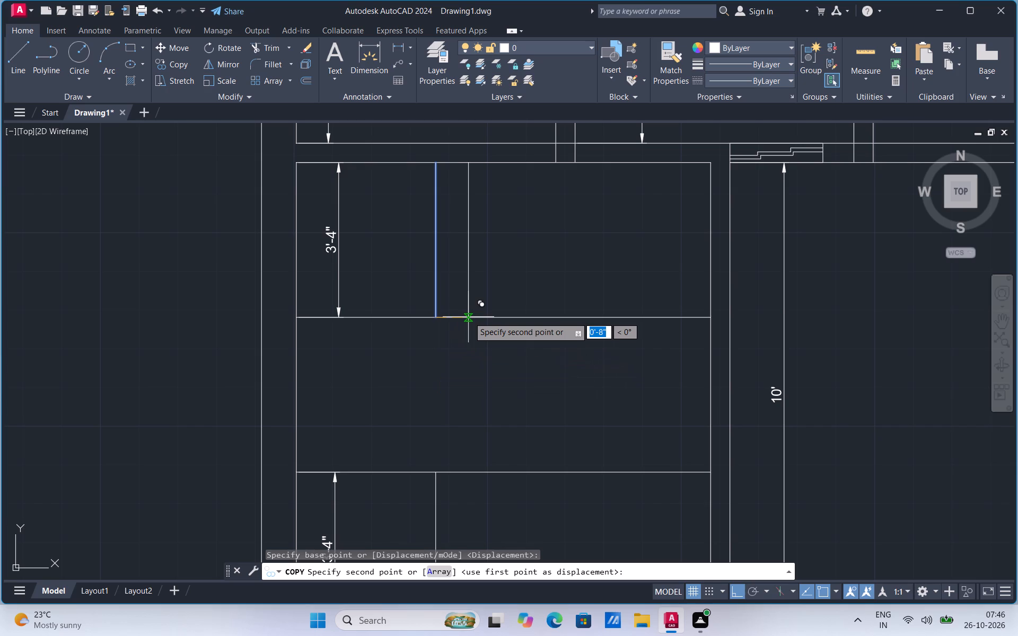
{"action": "type", "text": "10"}
{"action": "key", "text": "Return"}
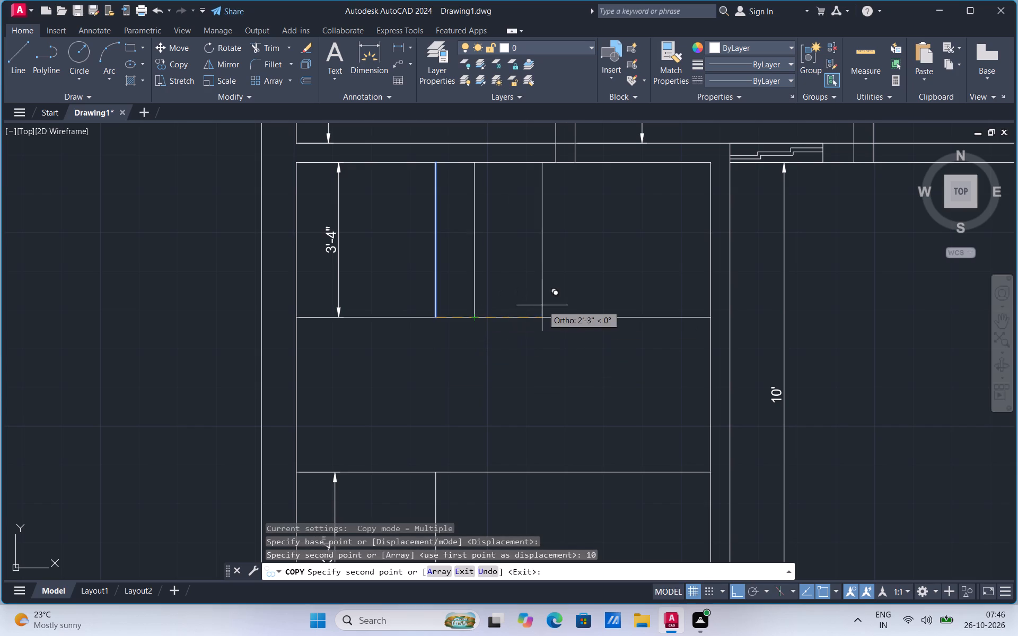
{"action": "key", "text": "Escape"}
Copy the second vertical line in the top strip 10" to the right to make a third line.
{"action": "left_click", "coordinate": [480, 286]}
{"action": "right_click", "coordinate": [480, 286]}
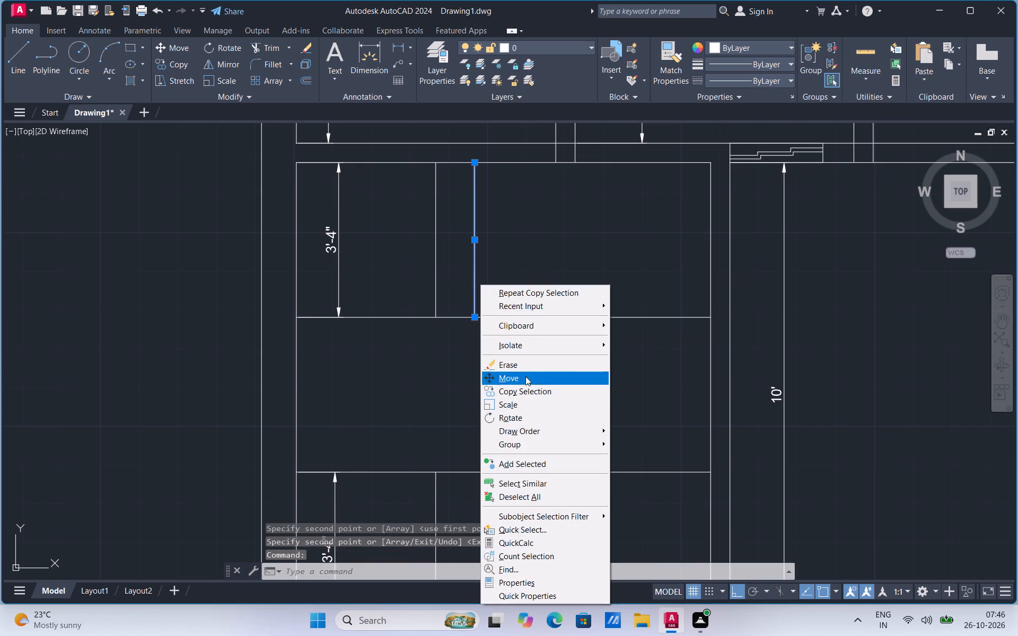
{"action": "left_click", "coordinate": [522, 390]}
{"action": "left_click", "coordinate": [473, 319]}
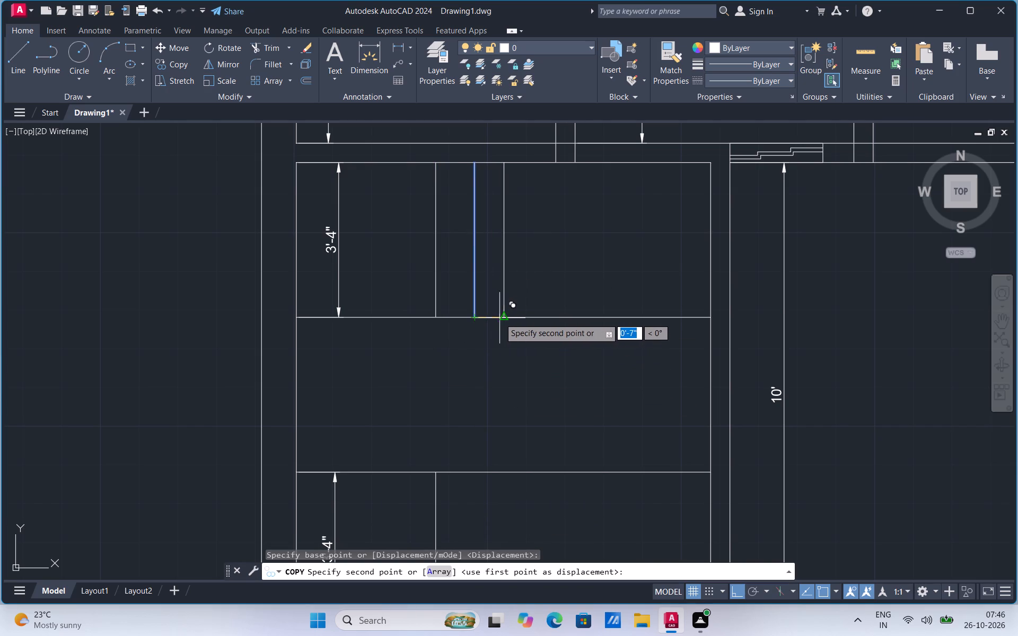
{"action": "type", "text": "10"}
{"action": "key", "text": "Return"}
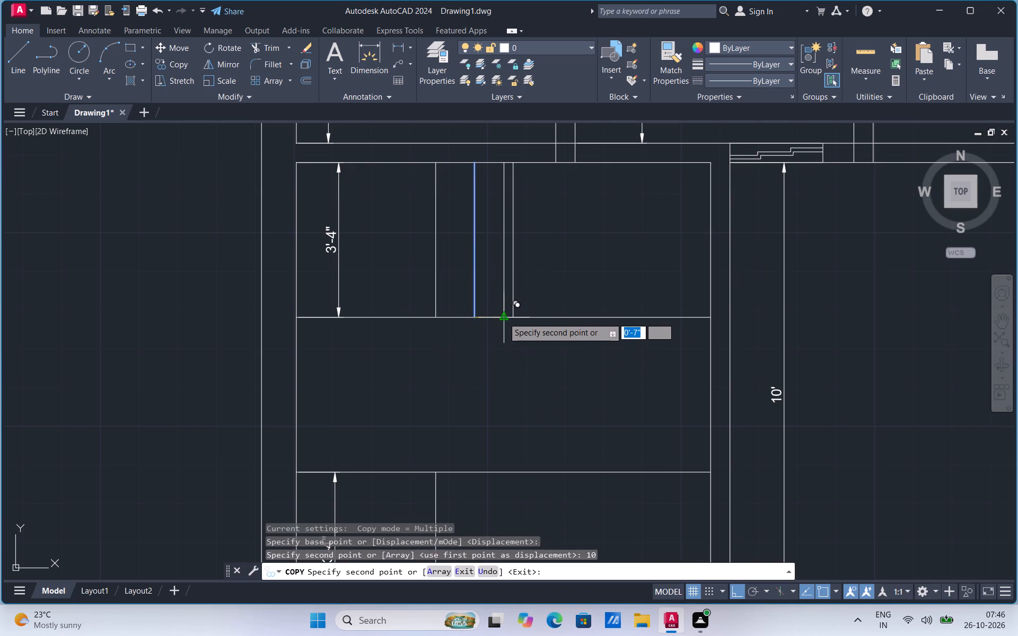
{"action": "key", "text": "Escape"}
Copy the third vertical line in the top strip 10" to the right to make a fourth line.
{"action": "left_click", "coordinate": [510, 293]}
{"action": "right_click", "coordinate": [510, 293]}
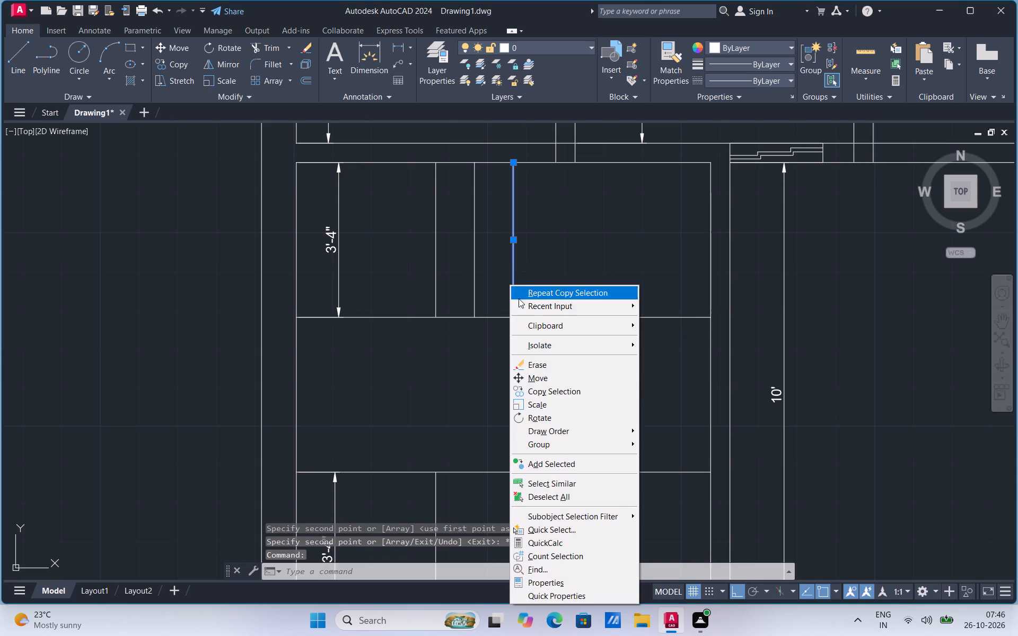
{"action": "left_click", "coordinate": [536, 393]}
{"action": "left_click", "coordinate": [515, 313]}
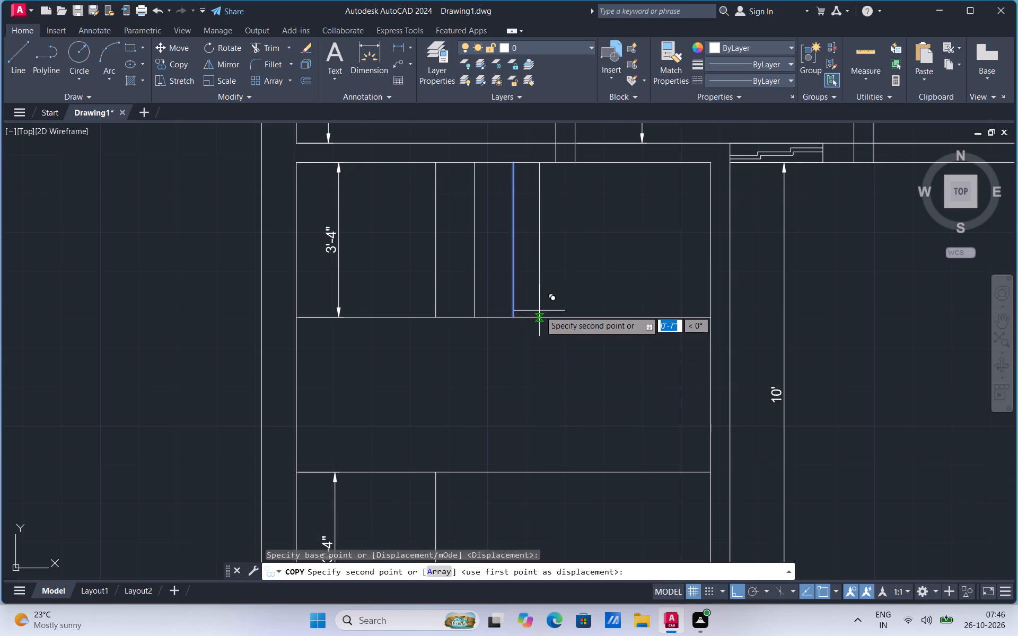
{"action": "type", "text": "10"}
{"action": "key", "text": "Return"}
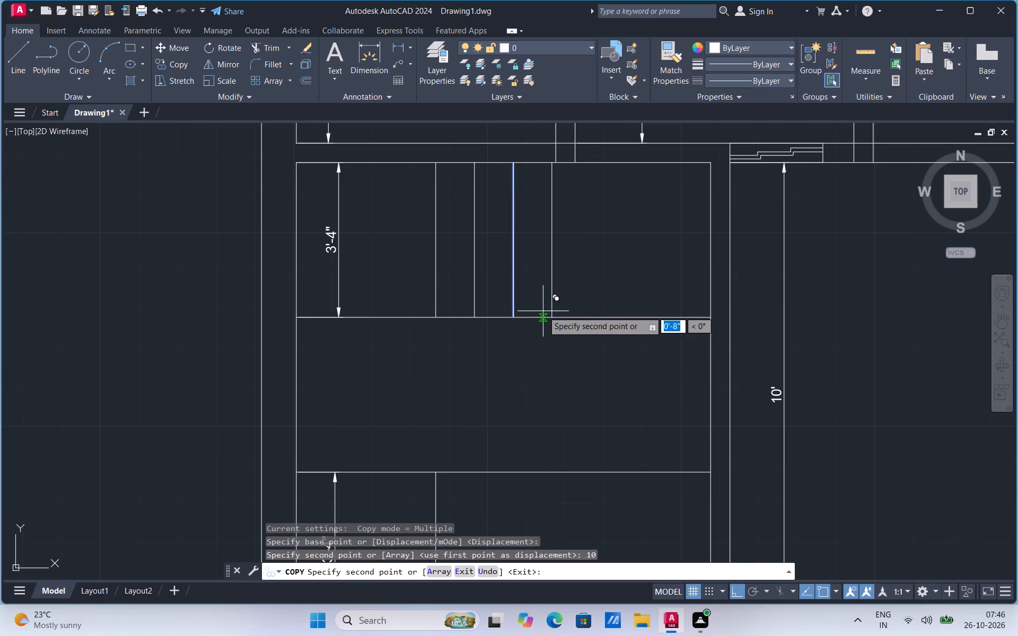
{"action": "key", "text": "Escape"}
Copy the fourth vertical line in the top strip 10" to the right to make a fifth line.
{"action": "left_click", "coordinate": [548, 281]}
{"action": "right_click", "coordinate": [548, 282]}
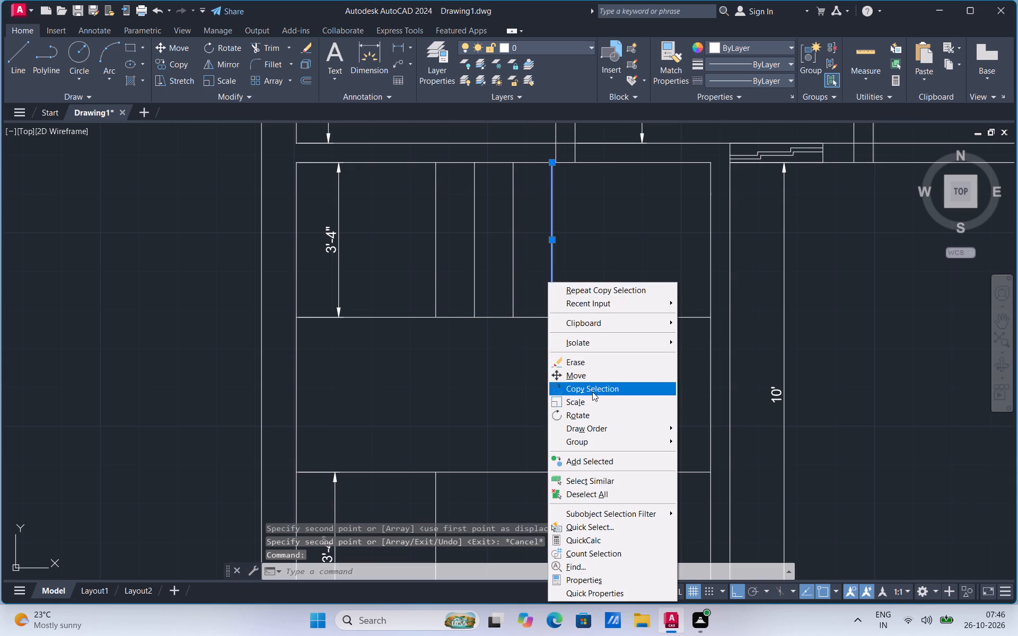
{"action": "left_click", "coordinate": [592, 392]}
{"action": "left_click", "coordinate": [553, 317]}
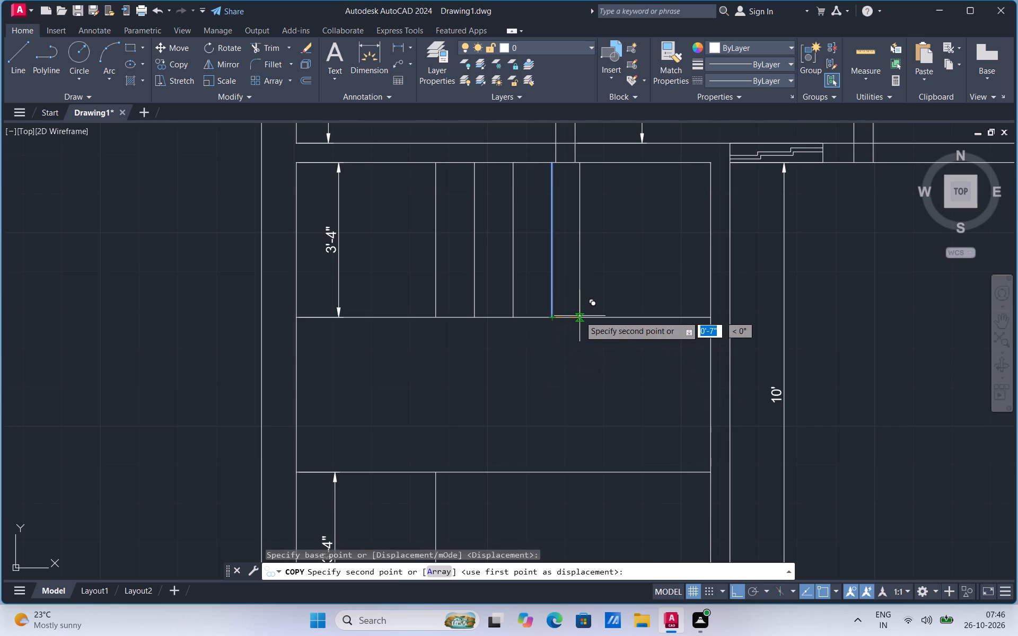
{"action": "type", "text": "10"}
{"action": "key", "text": "Return"}
{"action": "key", "text": "Escape"}
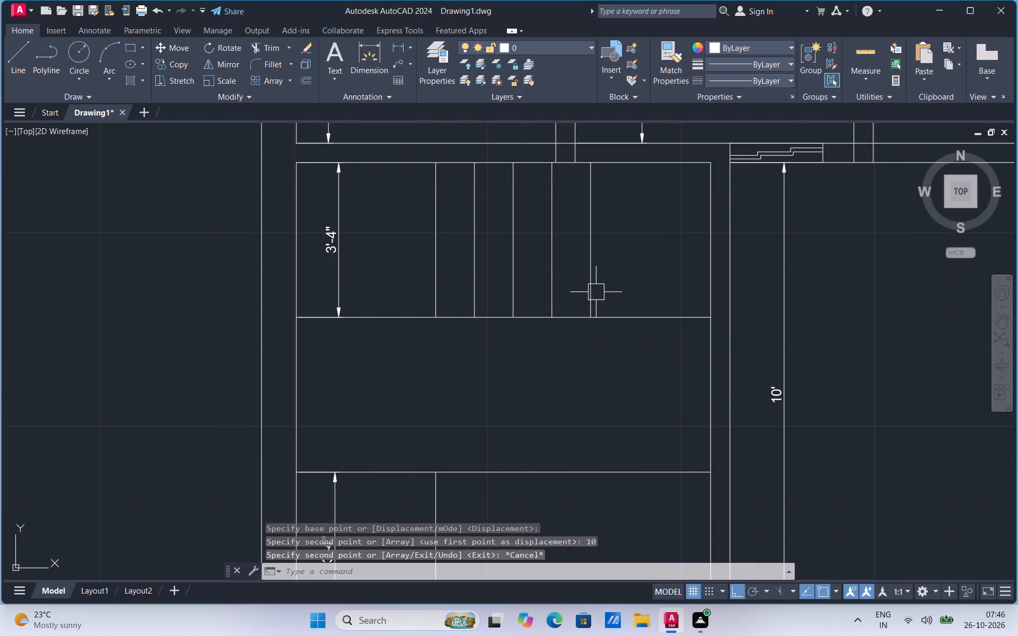
Copy the fifth vertical line in the top strip 10" to the right to make a sixth line.
{"action": "left_click", "coordinate": [594, 293]}
{"action": "right_click", "coordinate": [594, 293]}
{"action": "left_click", "coordinate": [637, 392]}
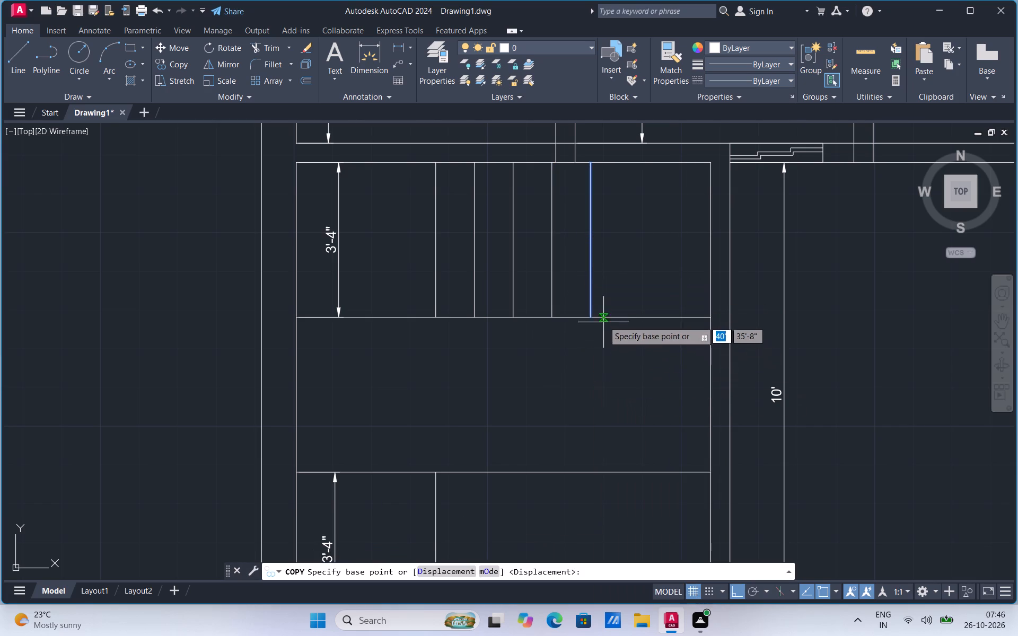
{"action": "left_click", "coordinate": [587, 317]}
{"action": "type", "text": "10"}
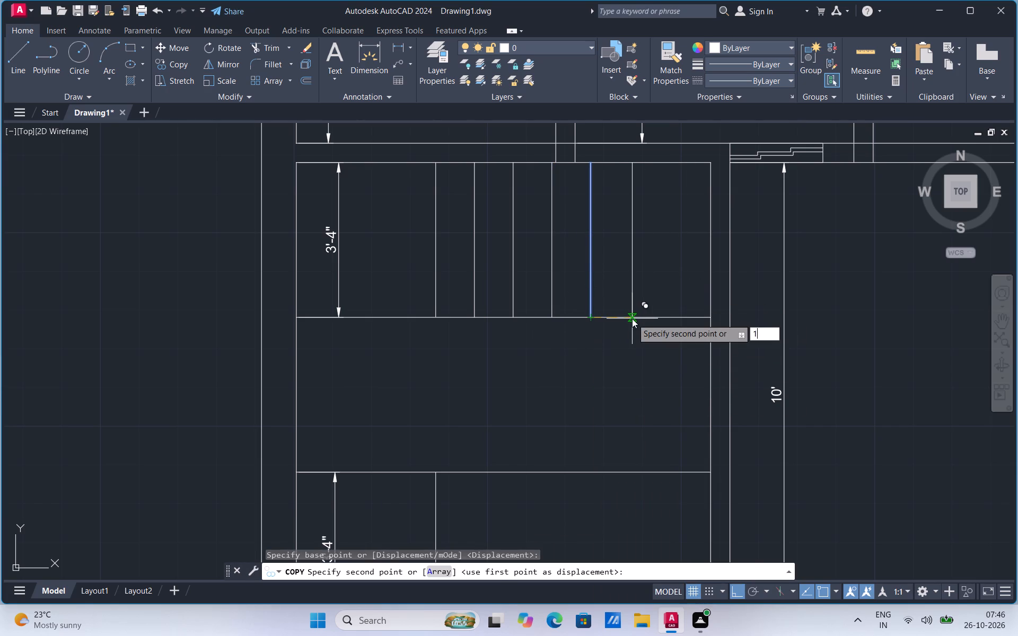
{"action": "key", "text": "Return"}
{"action": "key", "text": "Escape"}
Copy the sixth vertical line in the top strip 10" to the right to make a seventh line.
{"action": "left_click", "coordinate": [636, 301]}
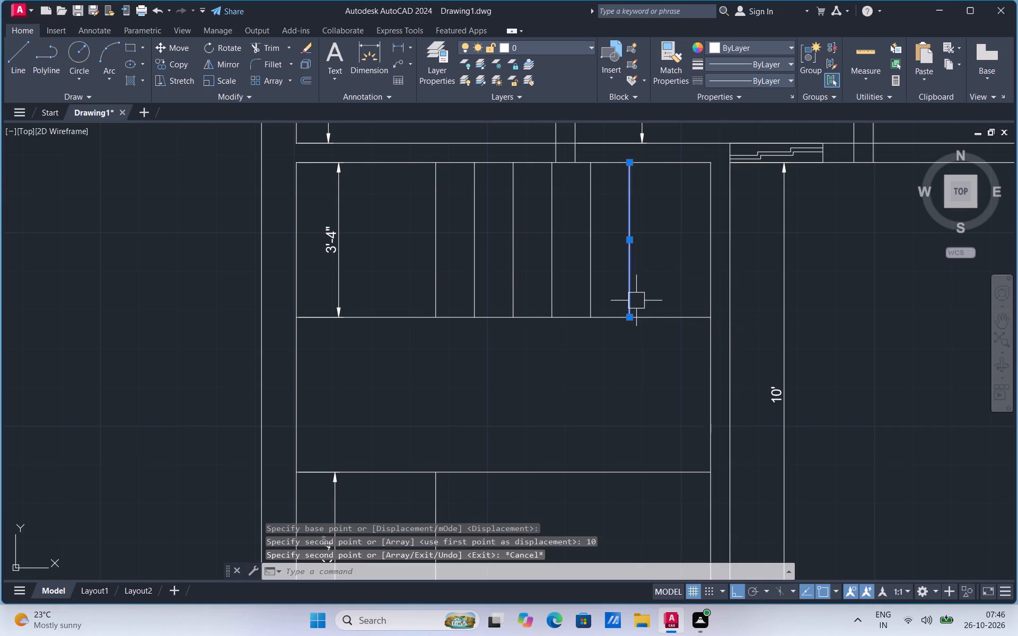
{"action": "right_click", "coordinate": [636, 301]}
{"action": "left_click", "coordinate": [690, 394]}
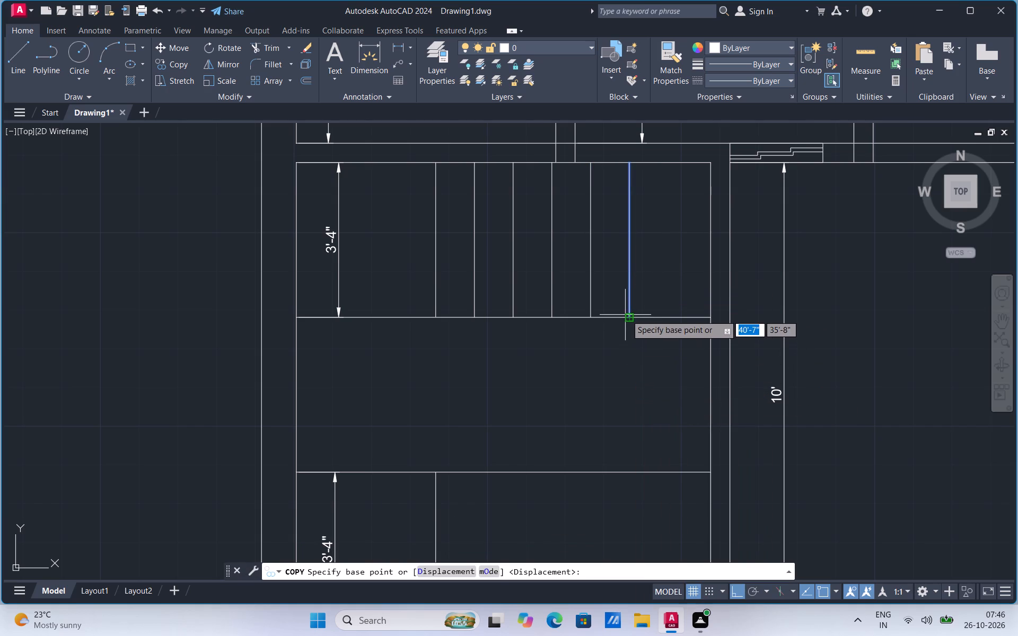
{"action": "left_click", "coordinate": [630, 319]}
{"action": "type", "text": "10"}
{"action": "key", "text": "Return"}
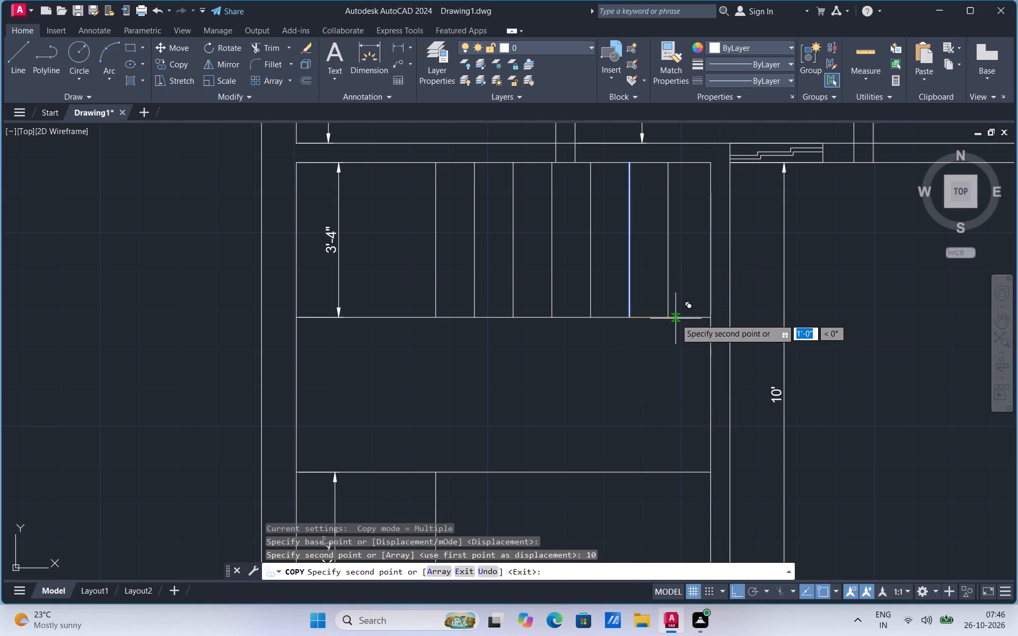
{"action": "key", "text": "Escape"}
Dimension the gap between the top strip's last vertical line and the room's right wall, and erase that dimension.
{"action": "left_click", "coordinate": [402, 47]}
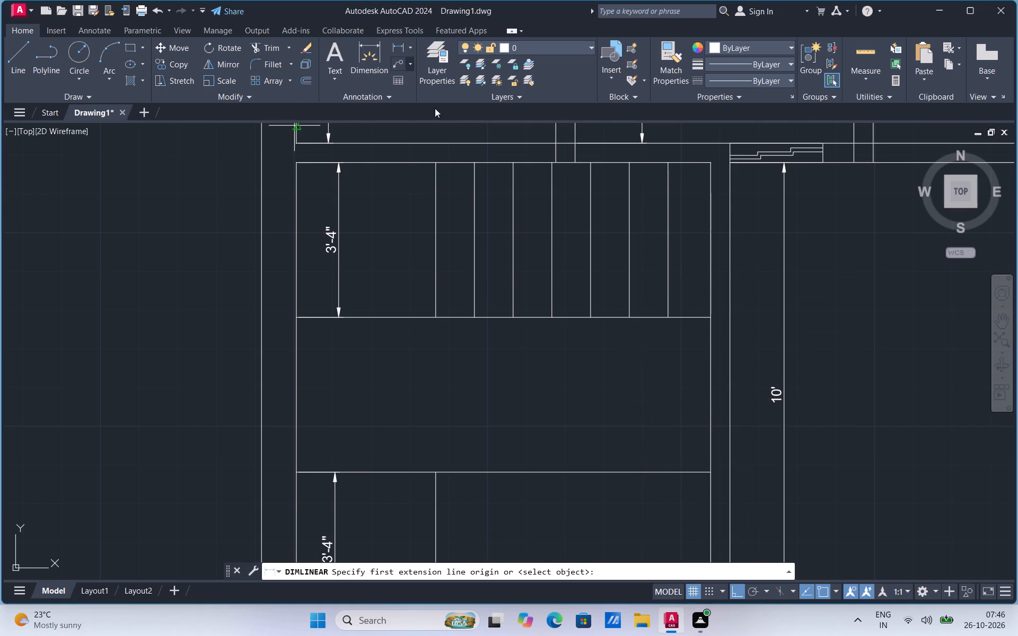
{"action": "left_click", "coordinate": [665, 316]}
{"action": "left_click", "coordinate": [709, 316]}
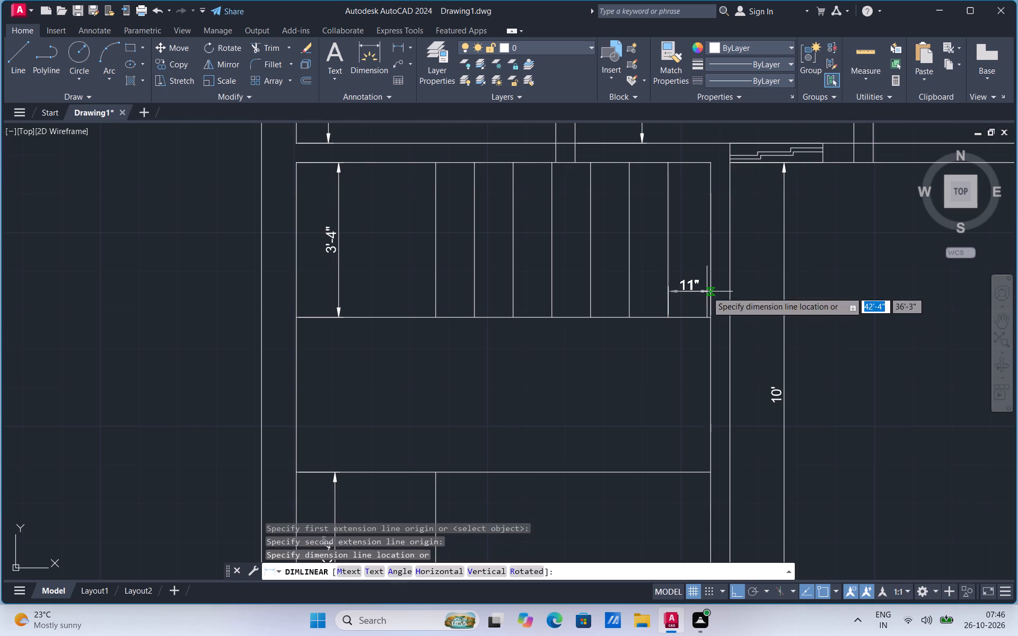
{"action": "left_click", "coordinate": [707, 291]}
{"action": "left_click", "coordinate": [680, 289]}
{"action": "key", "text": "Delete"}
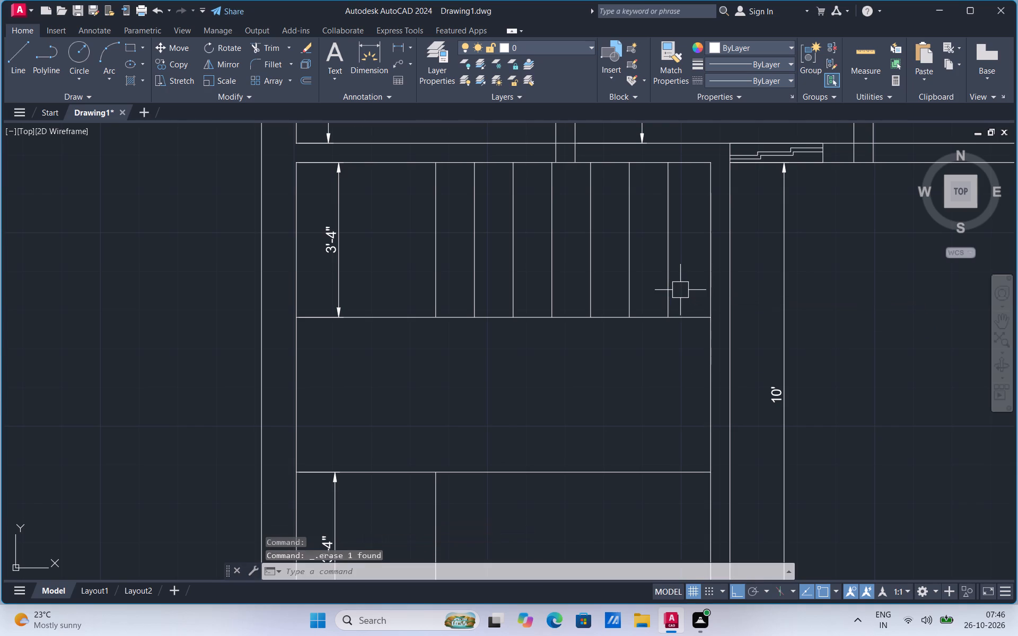
Copy the top strip's six vertical lines, all except the leftmost, straight down into the bottom 3'-4" strip.
{"action": "scroll", "coordinate": [448, 266], "scroll_direction": "up", "scroll_amount": 1}
{"action": "scroll", "coordinate": [423, 314], "scroll_direction": "down", "scroll_amount": 2}
{"action": "left_click", "coordinate": [455, 296]}
{"action": "left_click", "coordinate": [474, 290]}
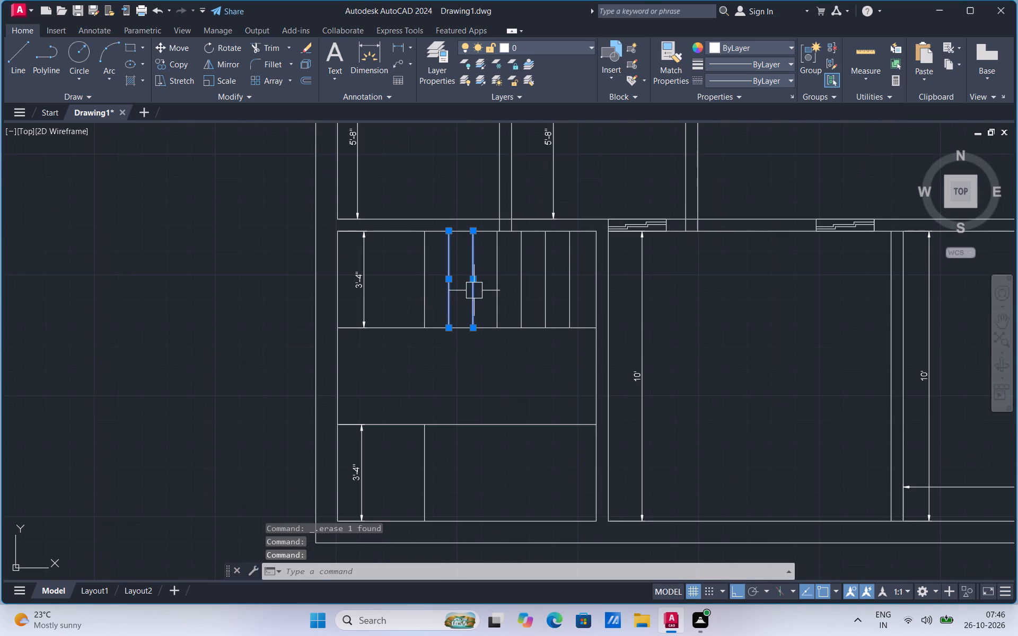
{"action": "left_click", "coordinate": [494, 281]}
{"action": "left_click", "coordinate": [521, 276]}
{"action": "left_click", "coordinate": [543, 275]}
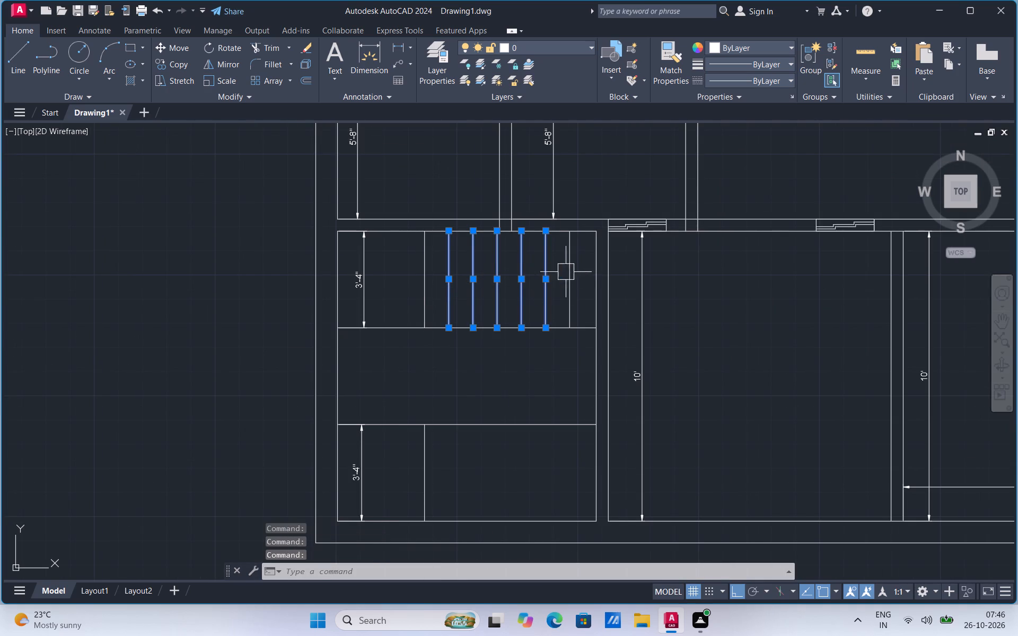
{"action": "left_click", "coordinate": [575, 279]}
{"action": "right_click", "coordinate": [564, 304]}
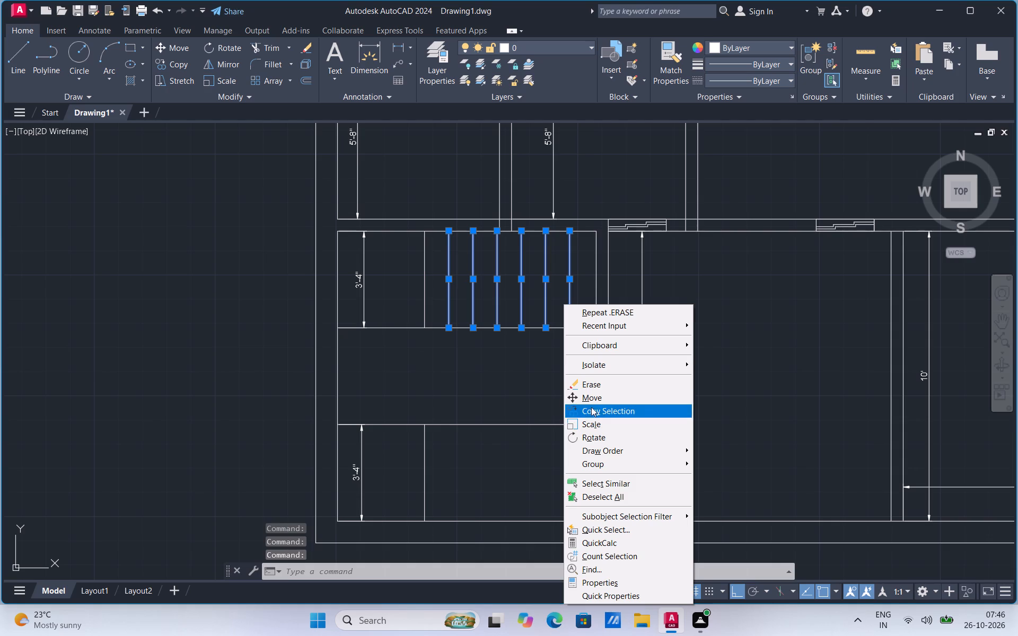
{"action": "left_click", "coordinate": [593, 409]}
{"action": "left_click", "coordinate": [574, 326]}
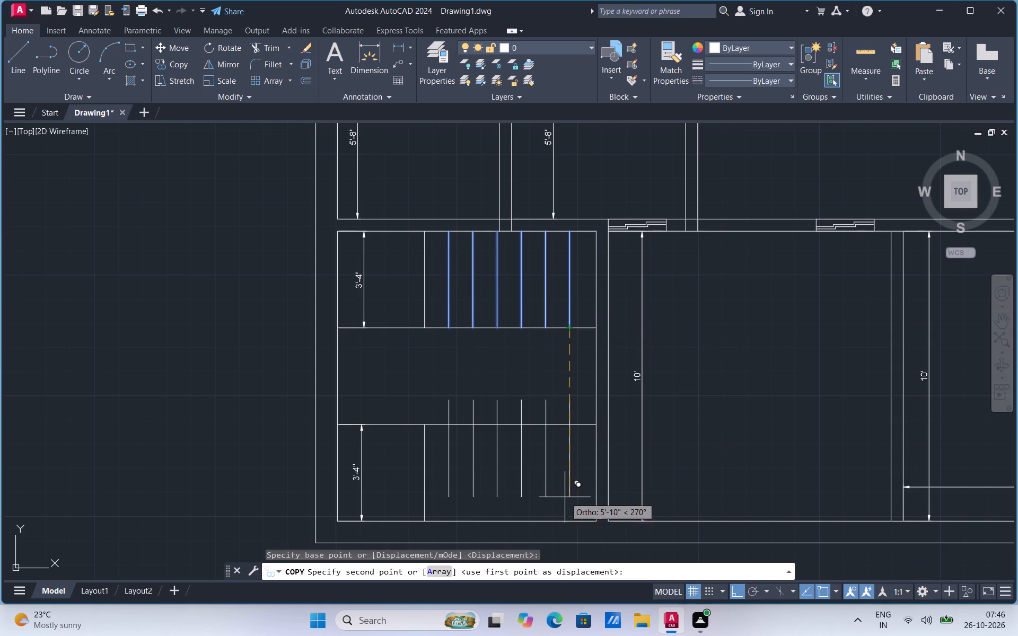
{"action": "left_click", "coordinate": [569, 522]}
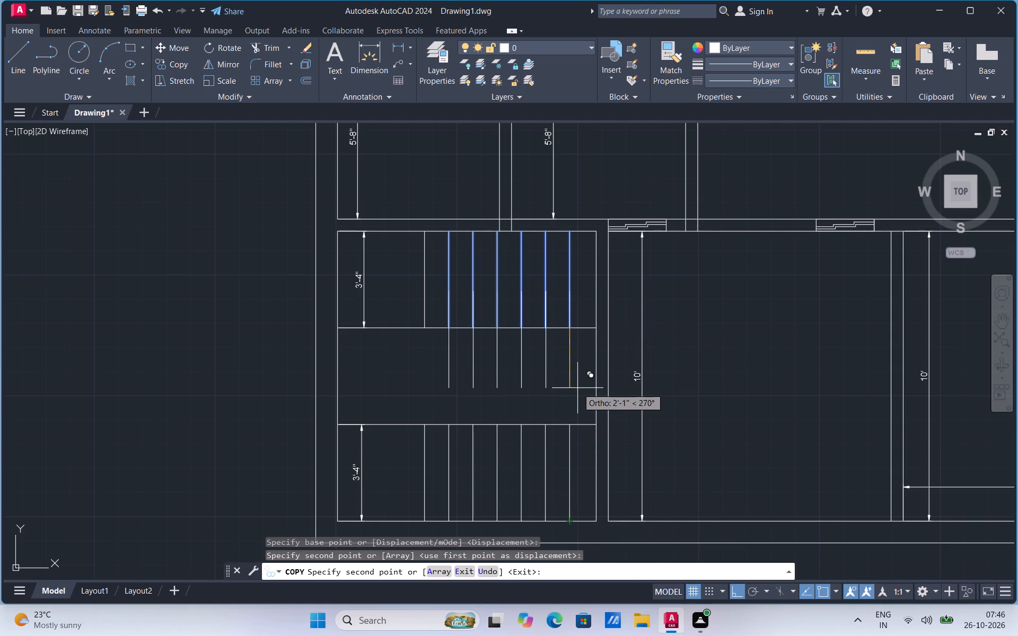
{"action": "key", "text": "Escape"}
Extend the top strip's first vertical line down across the middle strip to meet the bottom strip's first line.
{"action": "scroll", "coordinate": [374, 378], "scroll_direction": "up", "scroll_amount": 1}
{"action": "key", "text": "e"}
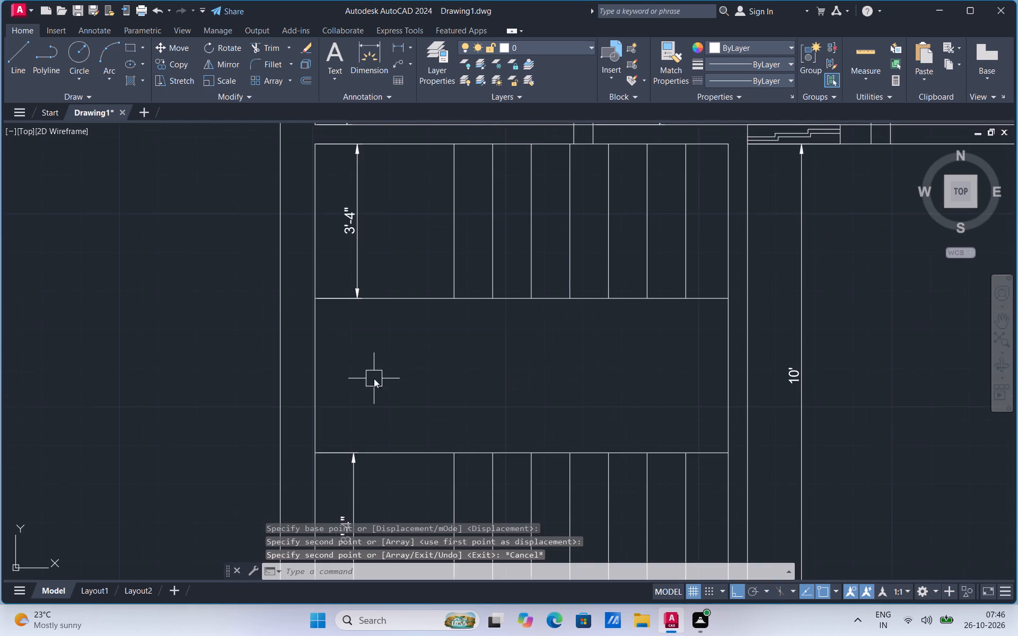
{"action": "key", "text": "x"}
{"action": "left_click", "coordinate": [429, 408]}
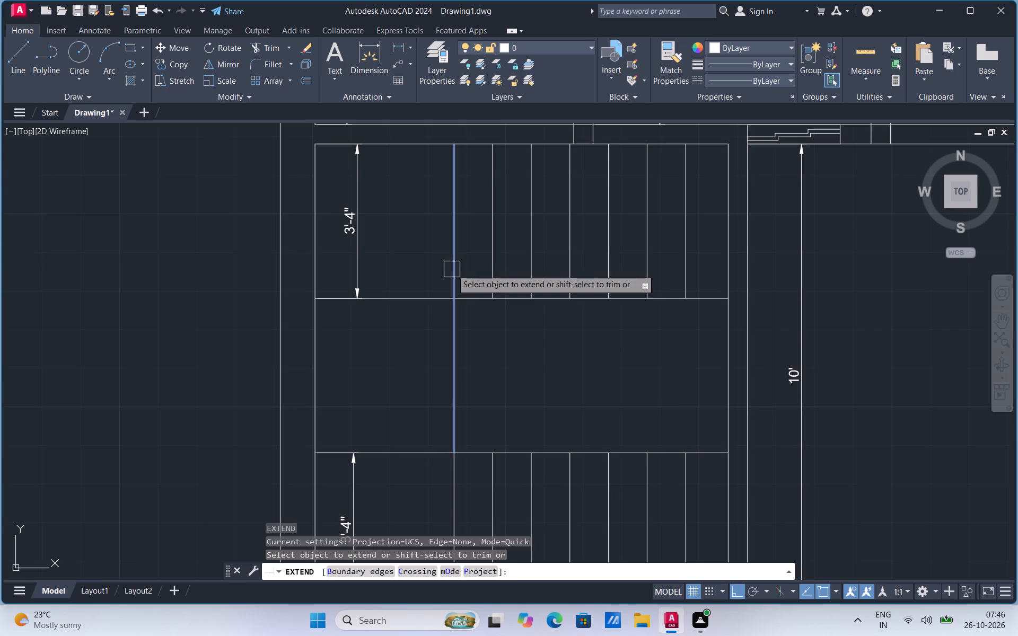
{"action": "left_click", "coordinate": [452, 269]}
{"action": "key", "text": "Escape"}
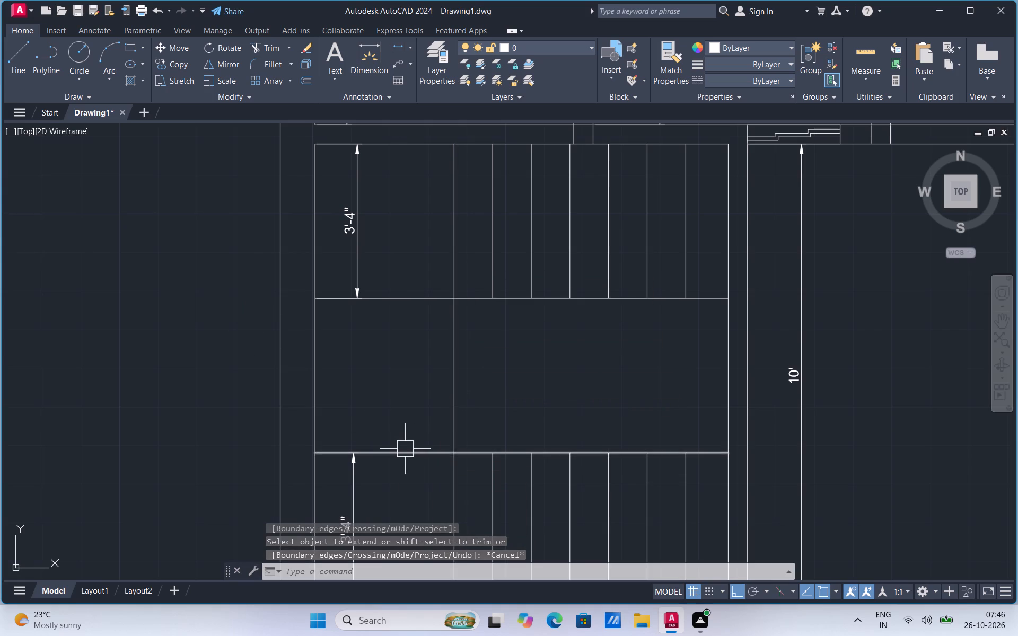
Trim the bottom strip's upper edge between its first and second vertical lines.
{"action": "left_click", "coordinate": [269, 52]}
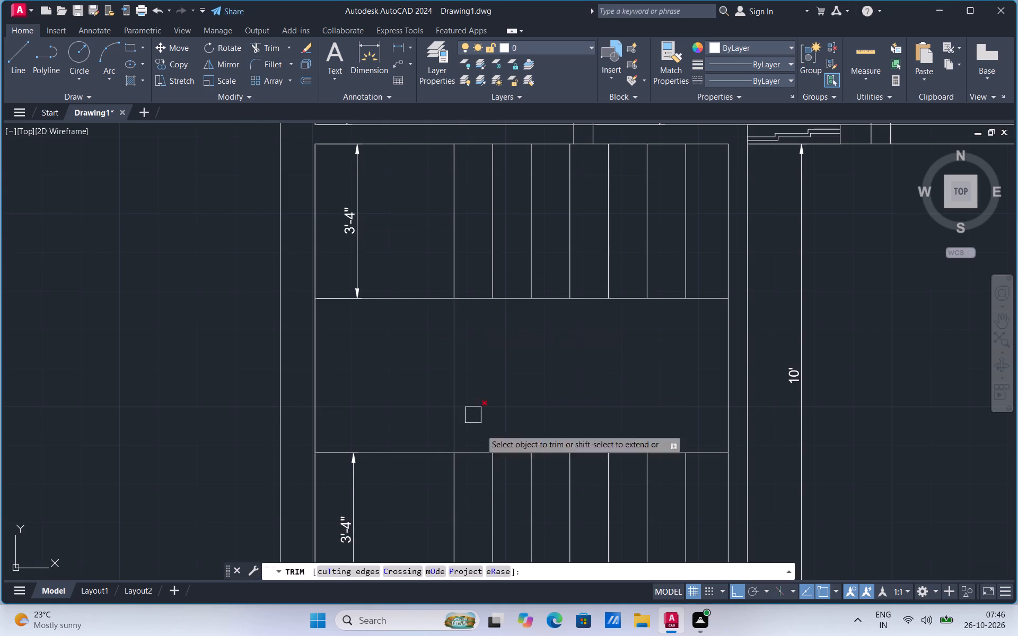
{"action": "left_click", "coordinate": [479, 451]}
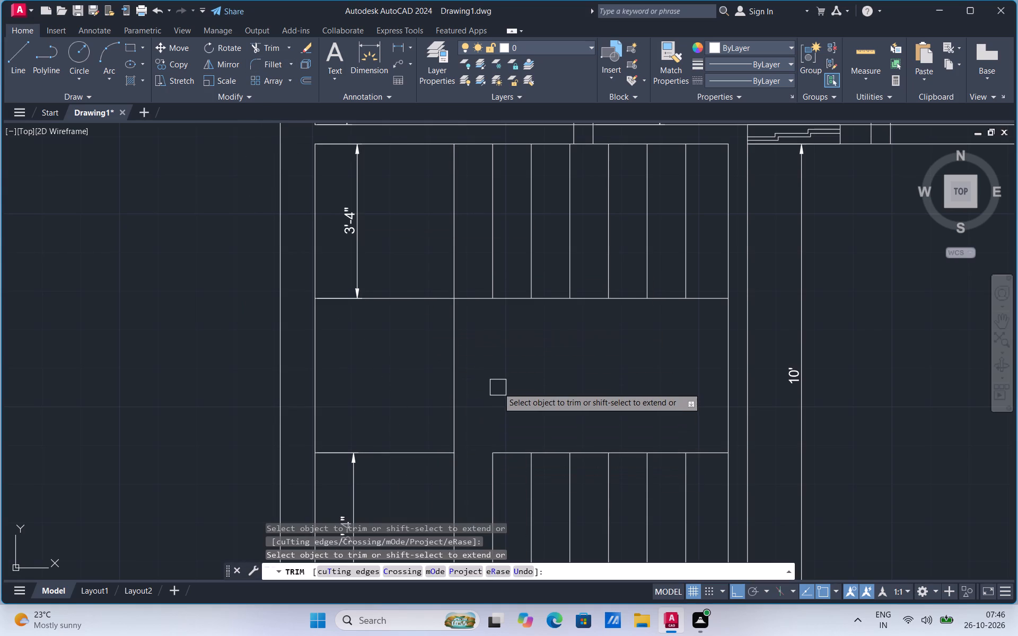
{"action": "key", "text": "Escape"}
Copy the short horizontal line at the bottom of the middle strip's narrow bay 10" upward.
{"action": "left_click", "coordinate": [404, 449]}
{"action": "right_click", "coordinate": [404, 449]}
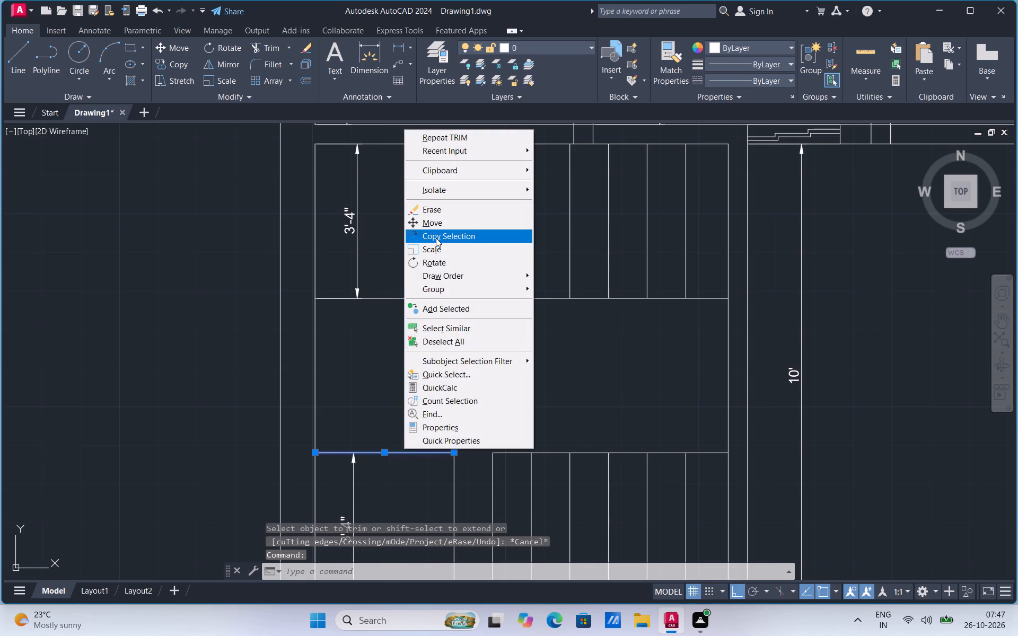
{"action": "left_click", "coordinate": [436, 238]}
{"action": "left_click", "coordinate": [454, 460]}
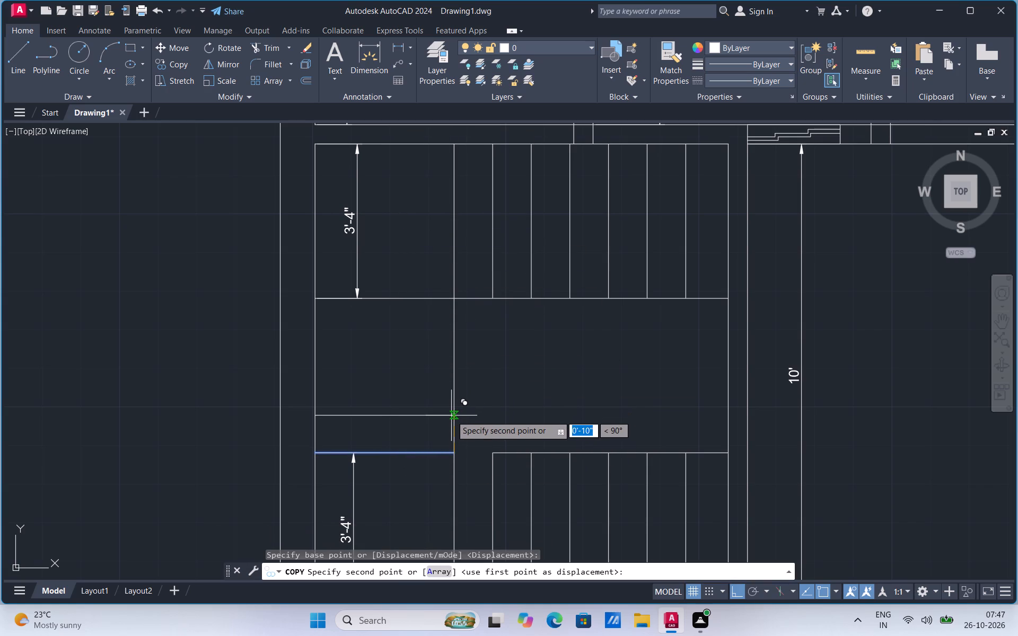
{"action": "type", "text": "10"}
{"action": "key", "text": "Return"}
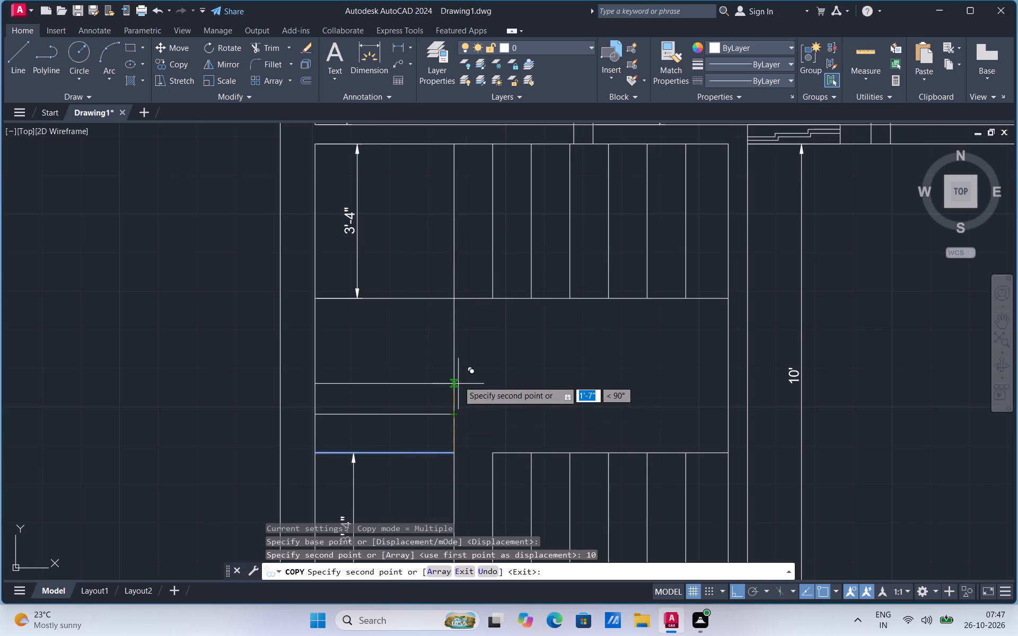
{"action": "key", "text": "Escape"}
Copy the new short horizontal line another 10" upward within the narrow bay.
{"action": "left_click", "coordinate": [402, 417]}
{"action": "right_click", "coordinate": [402, 417]}
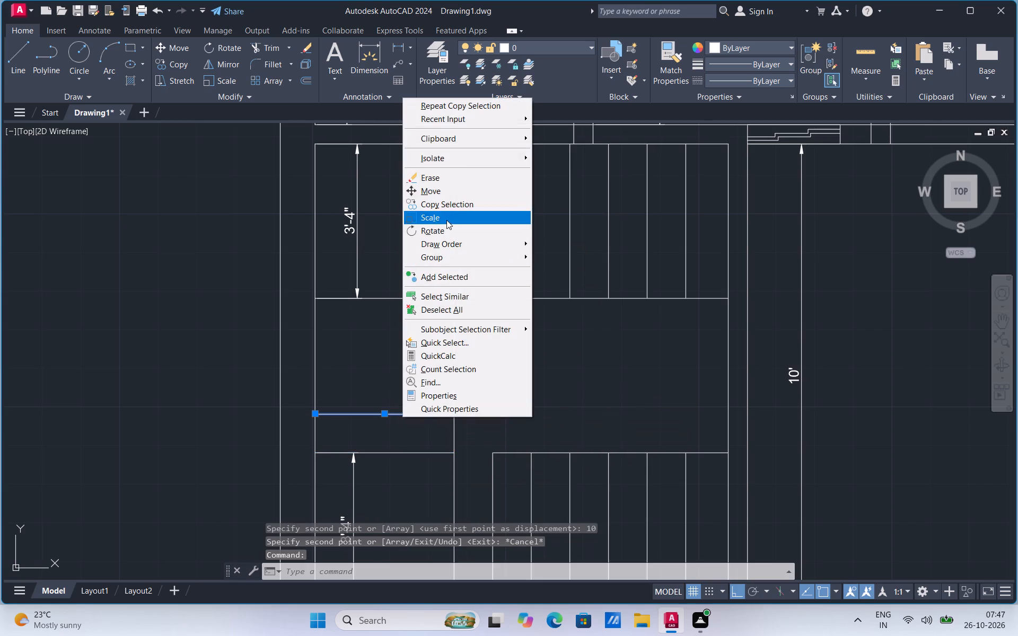
{"action": "left_click", "coordinate": [454, 200]}
{"action": "left_click", "coordinate": [454, 414]}
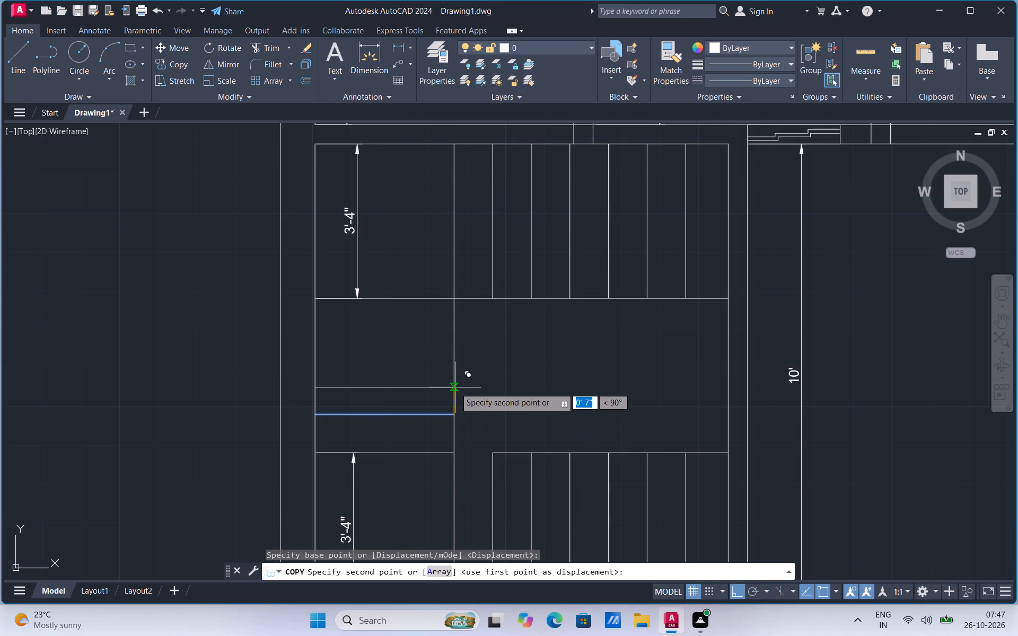
{"action": "type", "text": "10"}
{"action": "key", "text": "Return"}
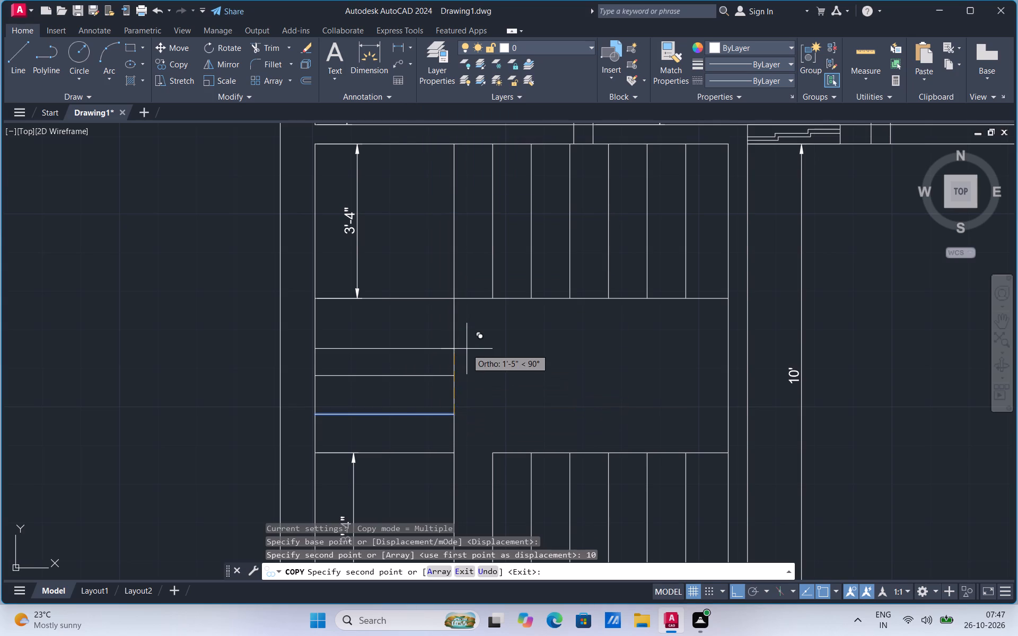
{"action": "key", "text": "Escape"}
Copy the topmost short horizontal line in the narrow bay 10" upward to make the third copy.
{"action": "left_click", "coordinate": [427, 379]}
{"action": "right_click", "coordinate": [427, 379]}
{"action": "left_click", "coordinate": [478, 170]}
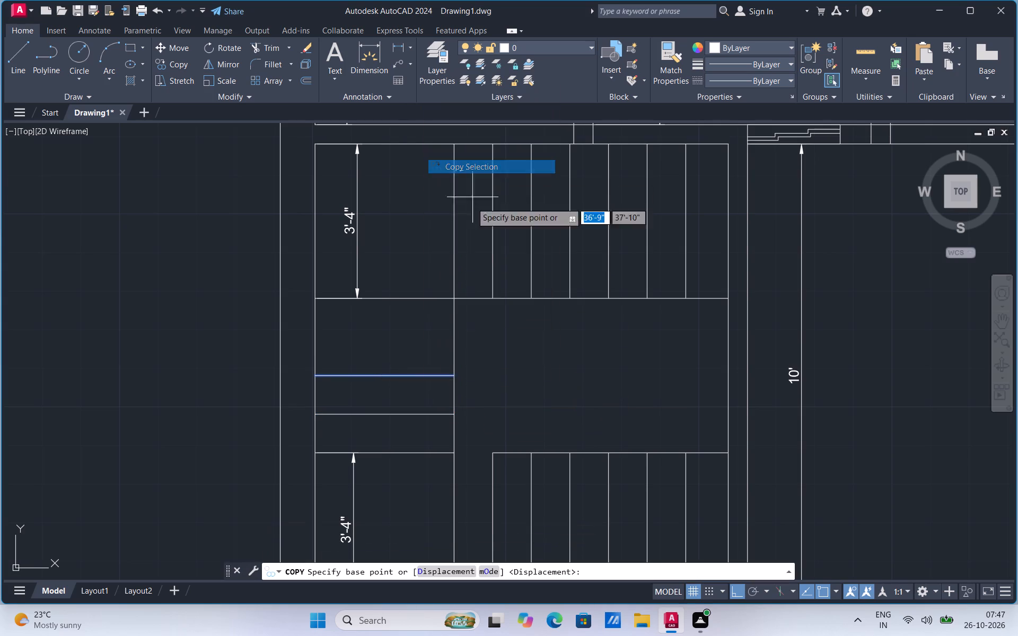
{"action": "left_click", "coordinate": [451, 378]}
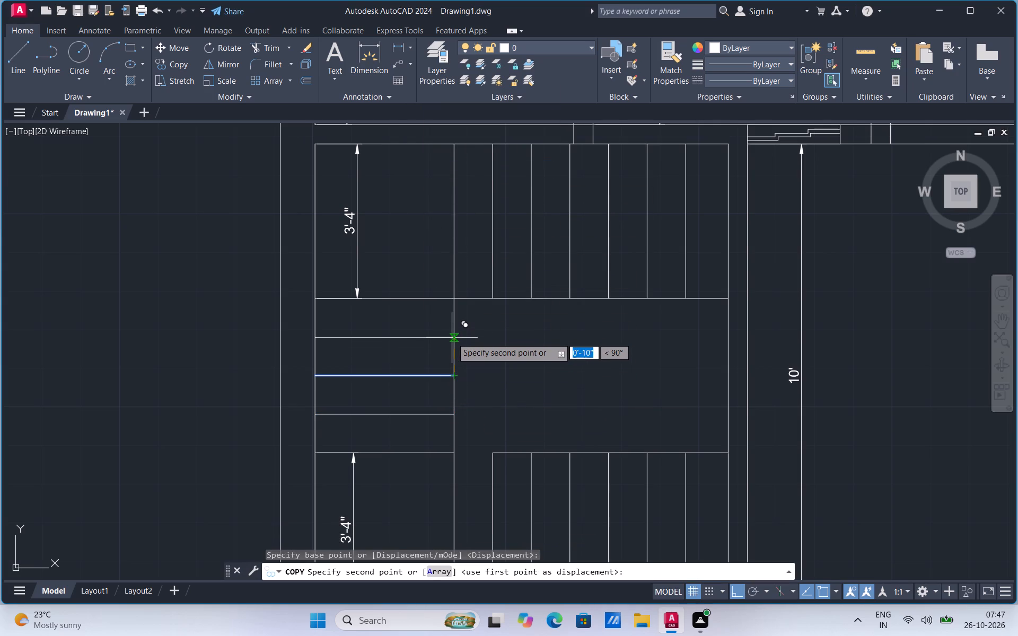
{"action": "type", "text": "10"}
{"action": "key", "text": "Return"}
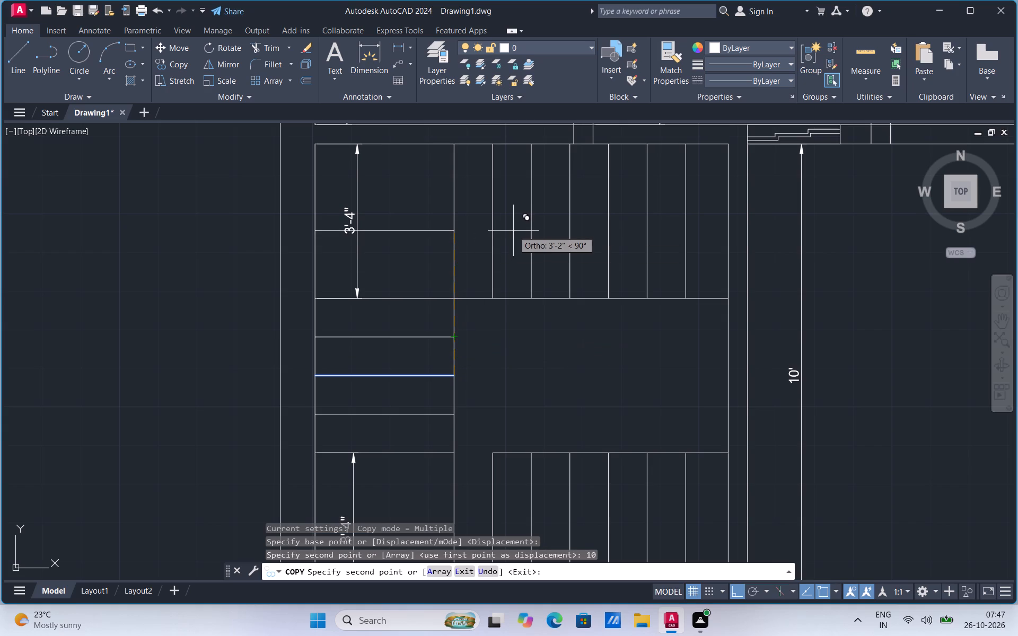
{"action": "key", "text": "Escape"}
Dimension the gap between the narrow bay's top edge and its uppermost copied line, and erase that dimension.
{"action": "left_click", "coordinate": [402, 46]}
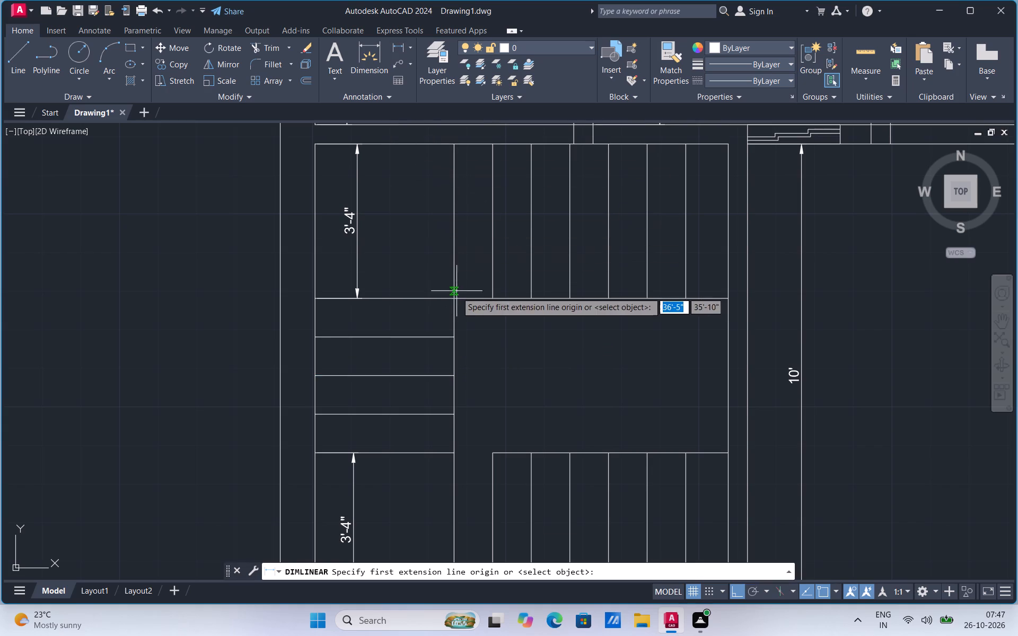
{"action": "left_click", "coordinate": [458, 298]}
{"action": "left_click", "coordinate": [453, 339]}
{"action": "left_click", "coordinate": [486, 343]}
{"action": "left_click", "coordinate": [492, 330]}
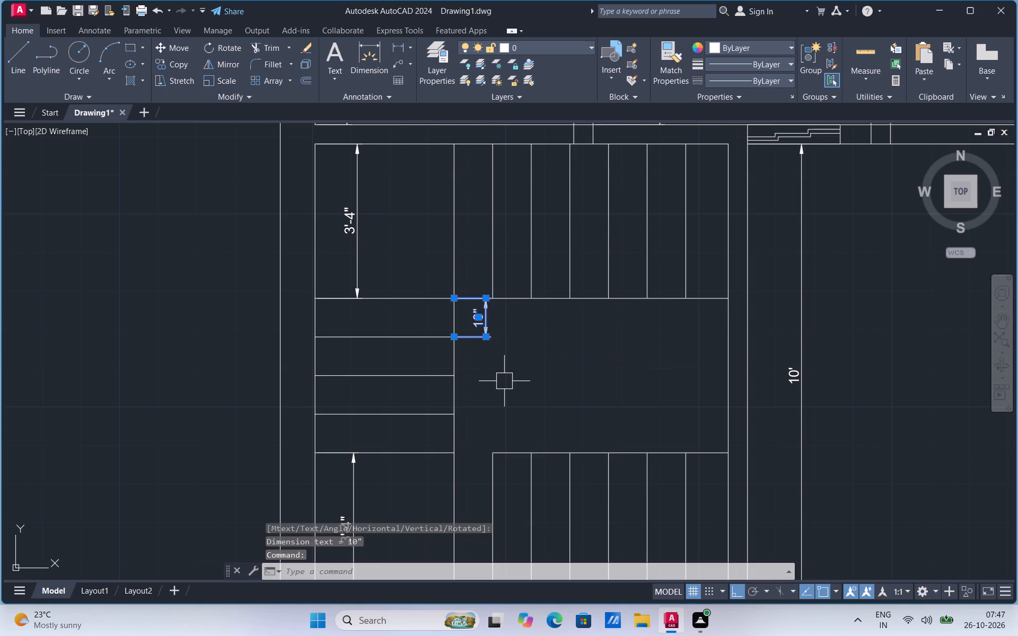
{"action": "key", "text": "Delete"}
Extend the bottom strip's upper edge back across the trimmed gap to the first vertical line.
{"action": "type", "text": "ex"}
{"action": "left_click", "coordinate": [537, 419]}
{"action": "left_click", "coordinate": [504, 453]}
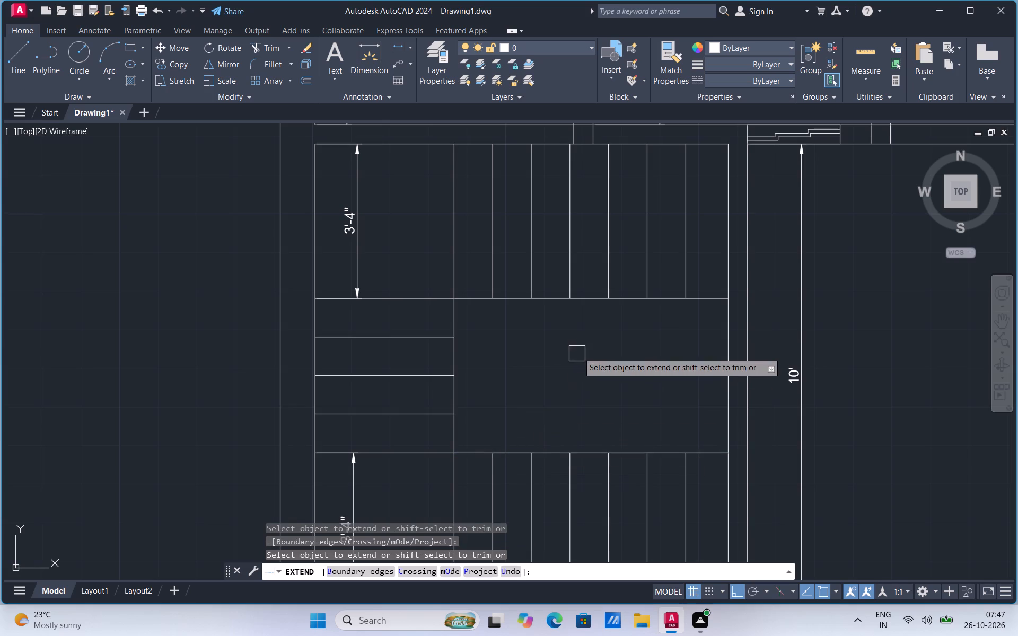
With ortho off, draw two crossing diagonals between opposite corners of the empty rectangle in the middle of the stair room.
{"action": "scroll", "coordinate": [578, 351], "scroll_direction": "down", "scroll_amount": 2}
{"action": "scroll", "coordinate": [578, 357], "scroll_direction": "up", "scroll_amount": 2}
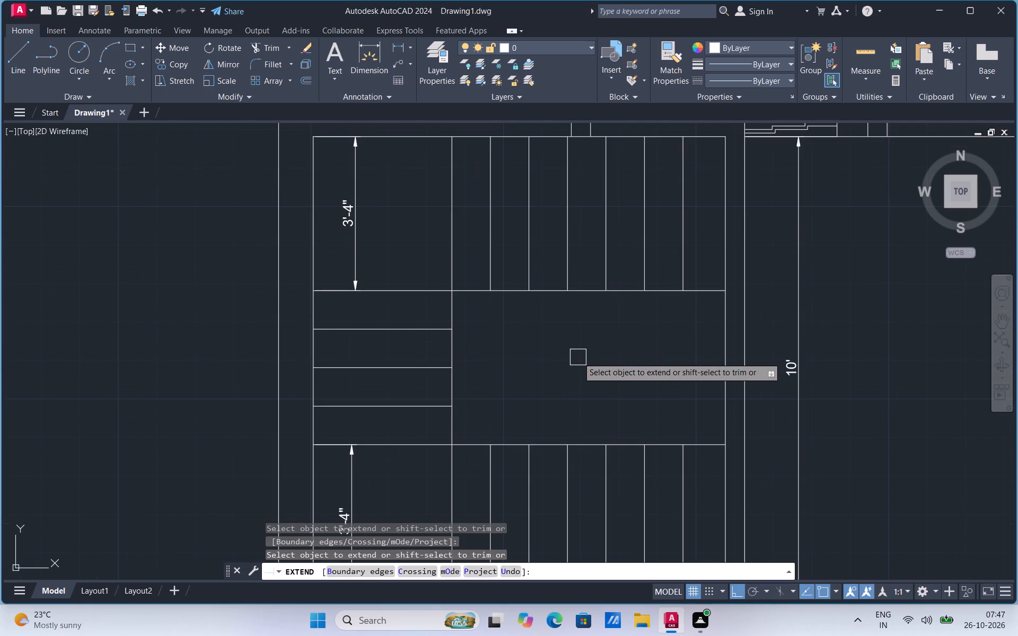
{"action": "scroll", "coordinate": [535, 371], "scroll_direction": "down", "scroll_amount": 2}
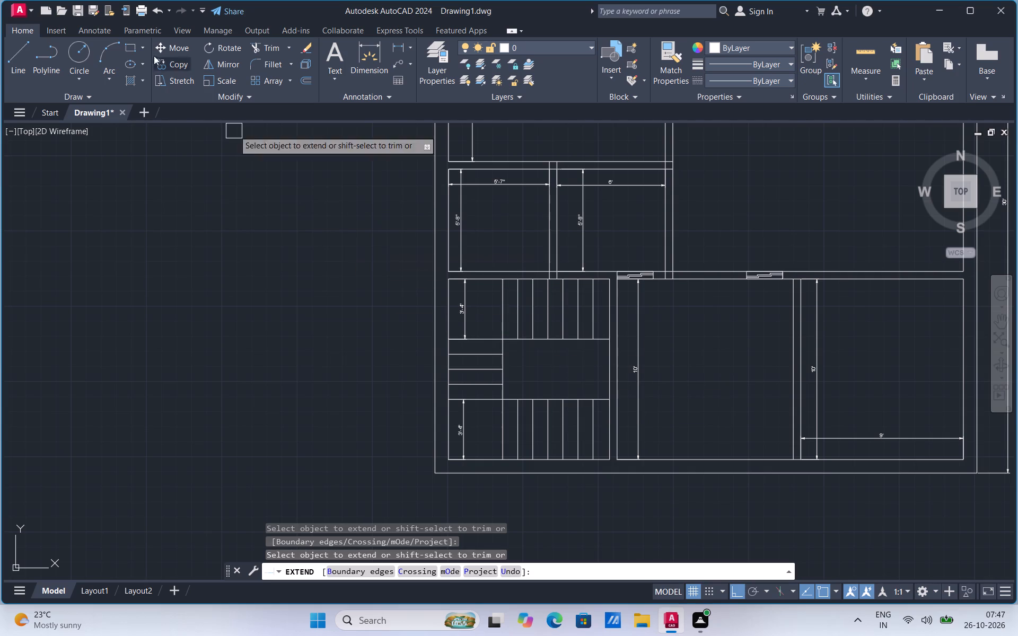
{"action": "left_click", "coordinate": [19, 67]}
{"action": "scroll", "coordinate": [537, 337], "scroll_direction": "up", "scroll_amount": 1}
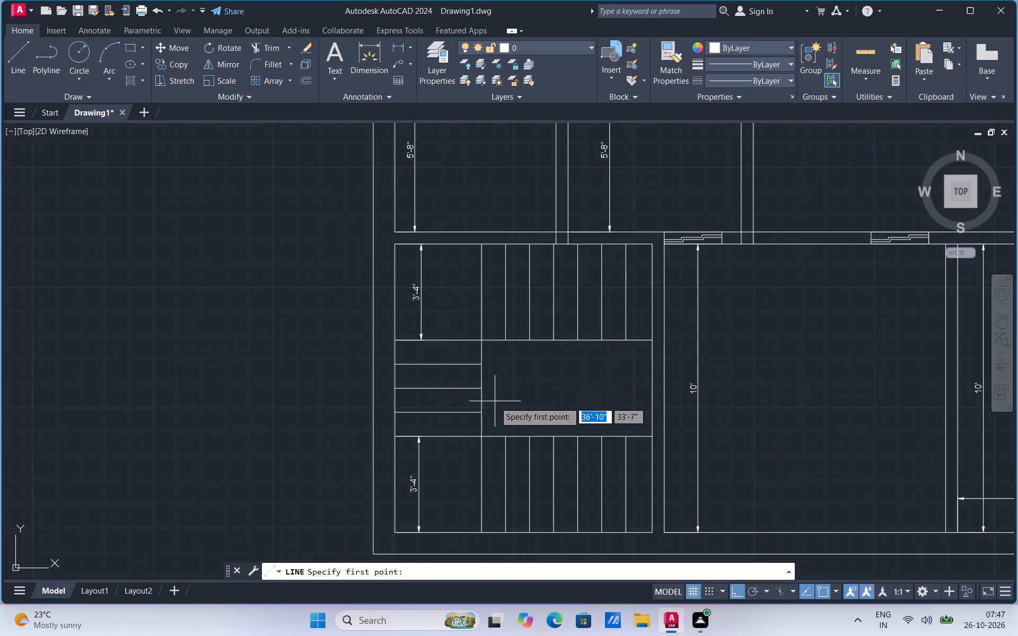
{"action": "left_click", "coordinate": [479, 433]}
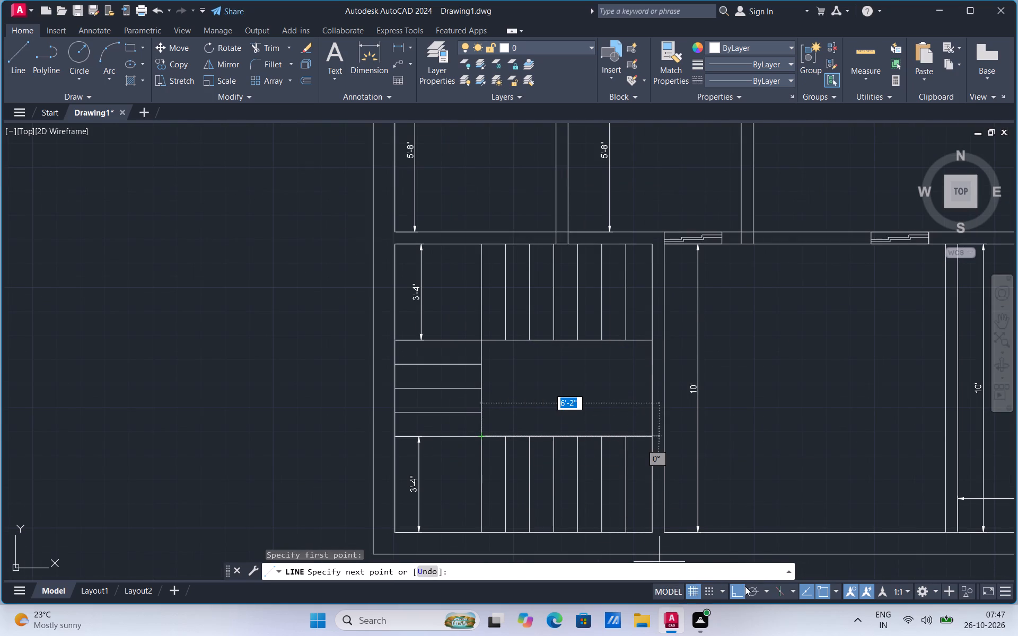
{"action": "left_click", "coordinate": [736, 590]}
{"action": "left_click", "coordinate": [655, 340]}
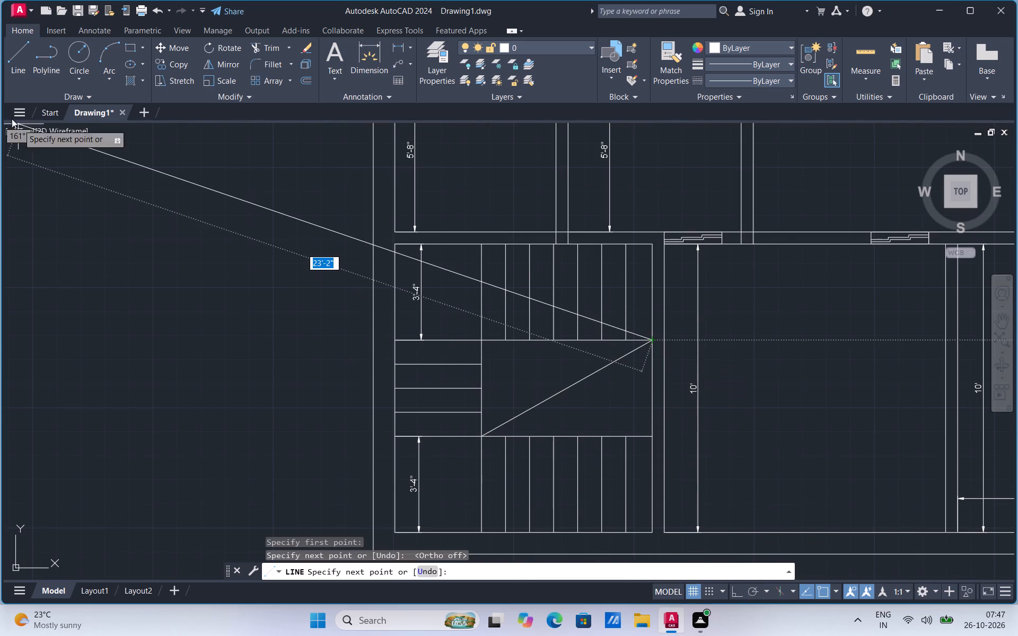
{"action": "left_click", "coordinate": [8, 66]}
{"action": "left_click", "coordinate": [480, 341]}
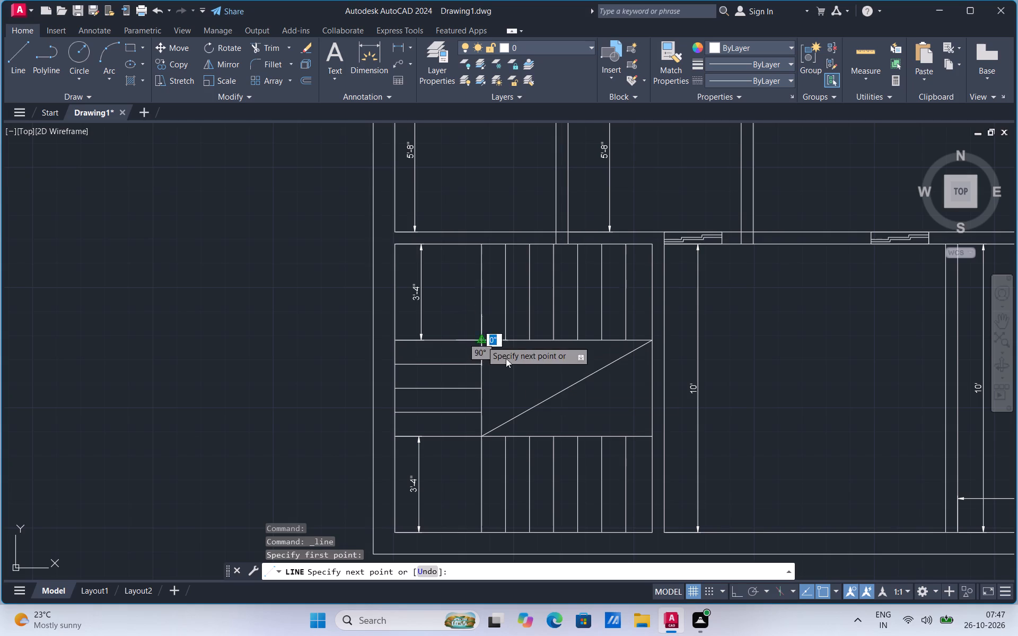
{"action": "left_click", "coordinate": [656, 439]}
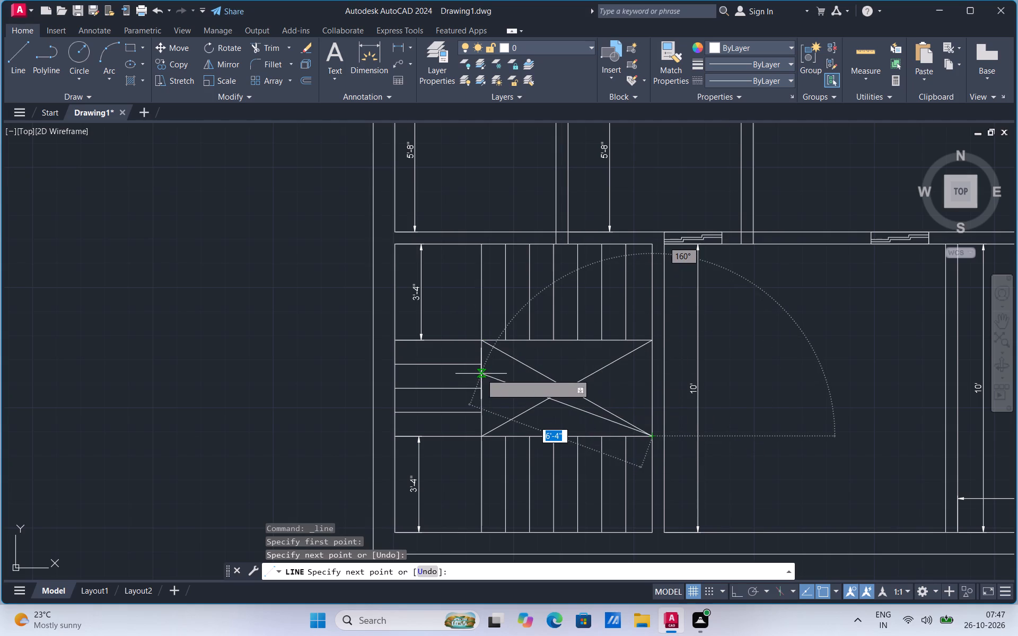
{"action": "key", "text": "Escape"}
Trim the wall line across the end of the partition between the 3'-5" and 4' rooms, on the 10' room's side.
{"action": "scroll", "coordinate": [397, 407], "scroll_direction": "down", "scroll_amount": 2}
{"action": "scroll", "coordinate": [609, 400], "scroll_direction": "up", "scroll_amount": 2}
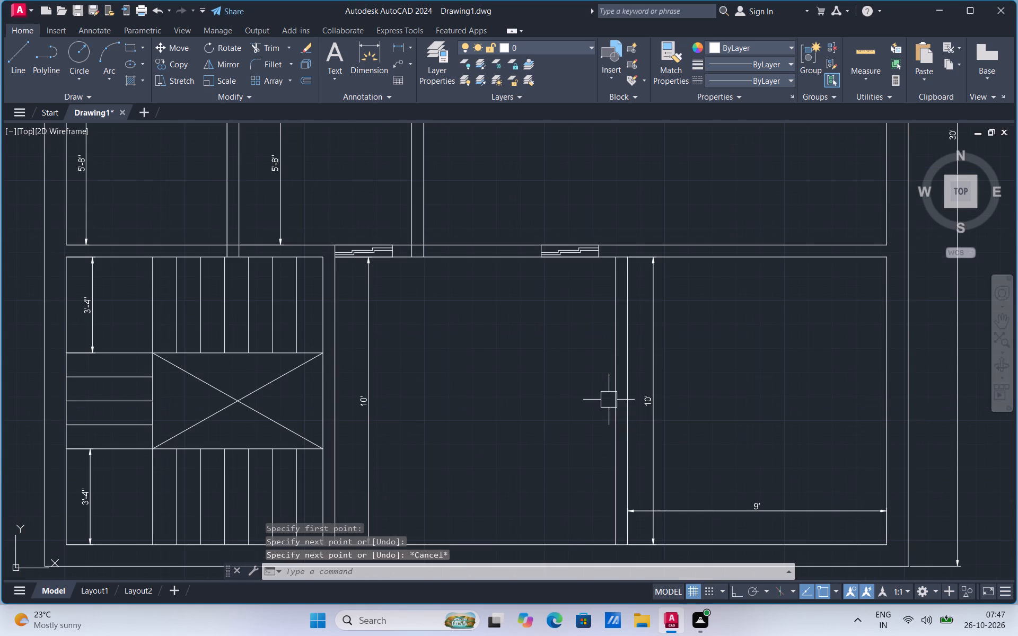
{"action": "scroll", "coordinate": [609, 400], "scroll_direction": "down", "scroll_amount": 3}
{"action": "scroll", "coordinate": [615, 220], "scroll_direction": "up", "scroll_amount": 4}
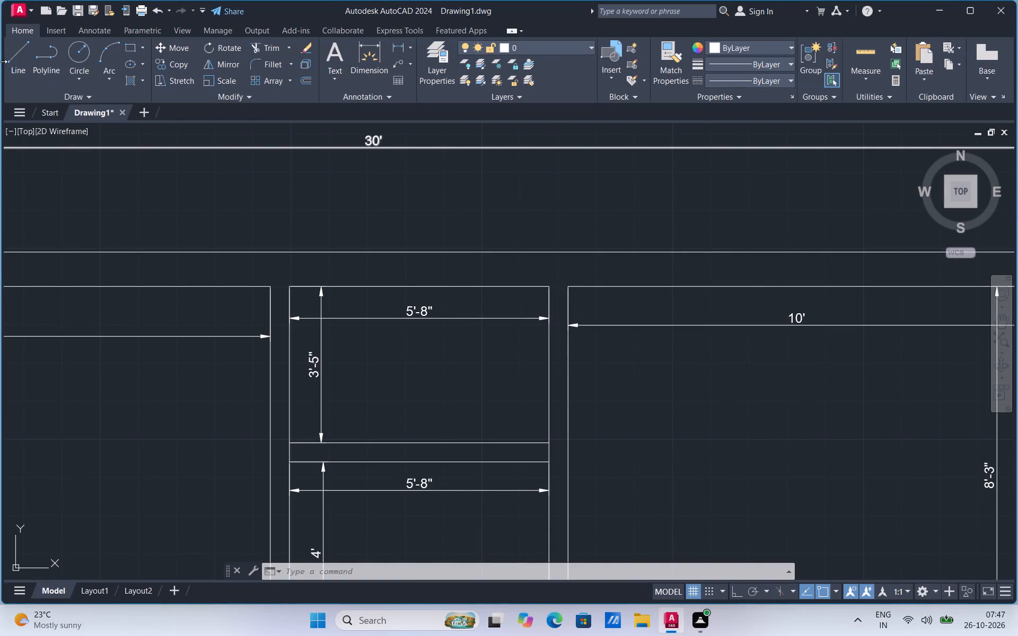
{"action": "left_click", "coordinate": [267, 46]}
{"action": "scroll", "coordinate": [549, 449], "scroll_direction": "up", "scroll_amount": 2}
{"action": "left_click", "coordinate": [552, 459]}
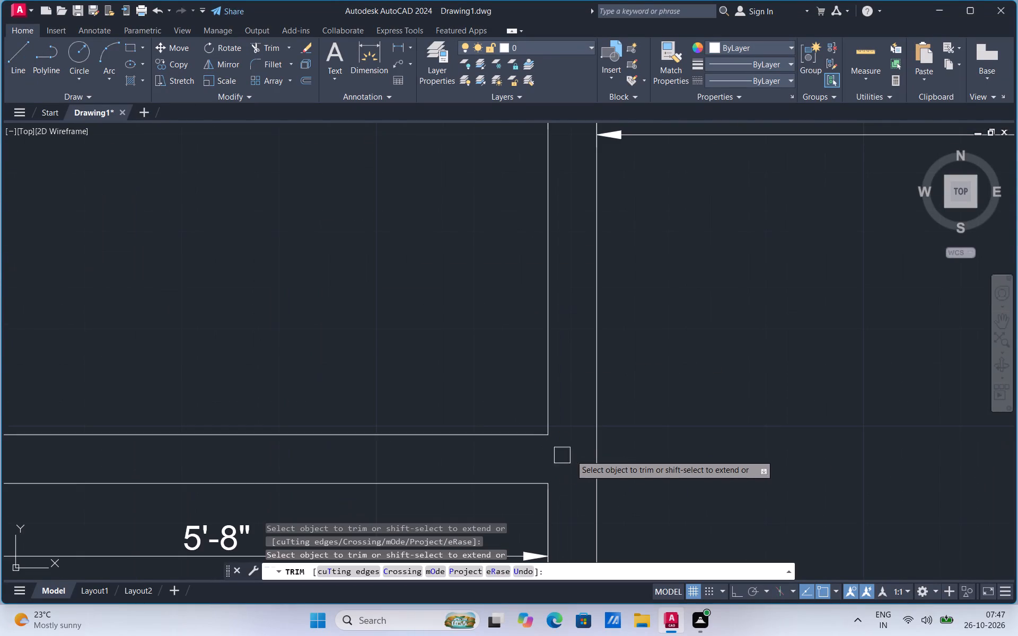
{"action": "scroll", "coordinate": [630, 454], "scroll_direction": "down", "scroll_amount": 3}
{"action": "scroll", "coordinate": [635, 453], "scroll_direction": "up", "scroll_amount": 2}
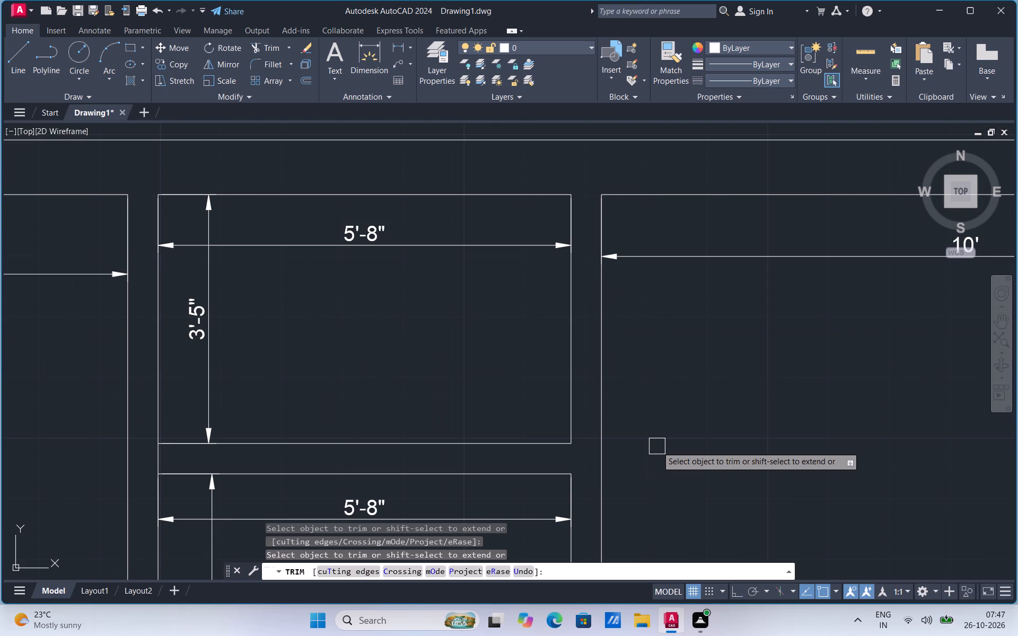
{"action": "key", "text": "Escape"}
Copy the 3'-5" room's right wall line into the empty area outside the plan with ortho on.
{"action": "left_click", "coordinate": [570, 385]}
{"action": "right_click", "coordinate": [570, 385]}
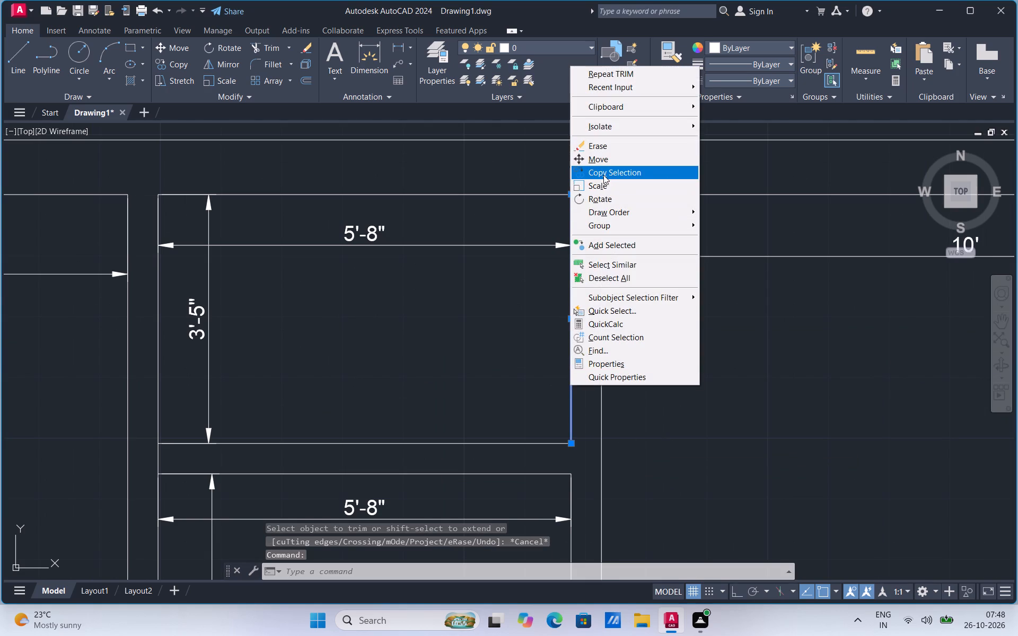
{"action": "left_click", "coordinate": [603, 175]}
{"action": "left_click", "coordinate": [573, 441]}
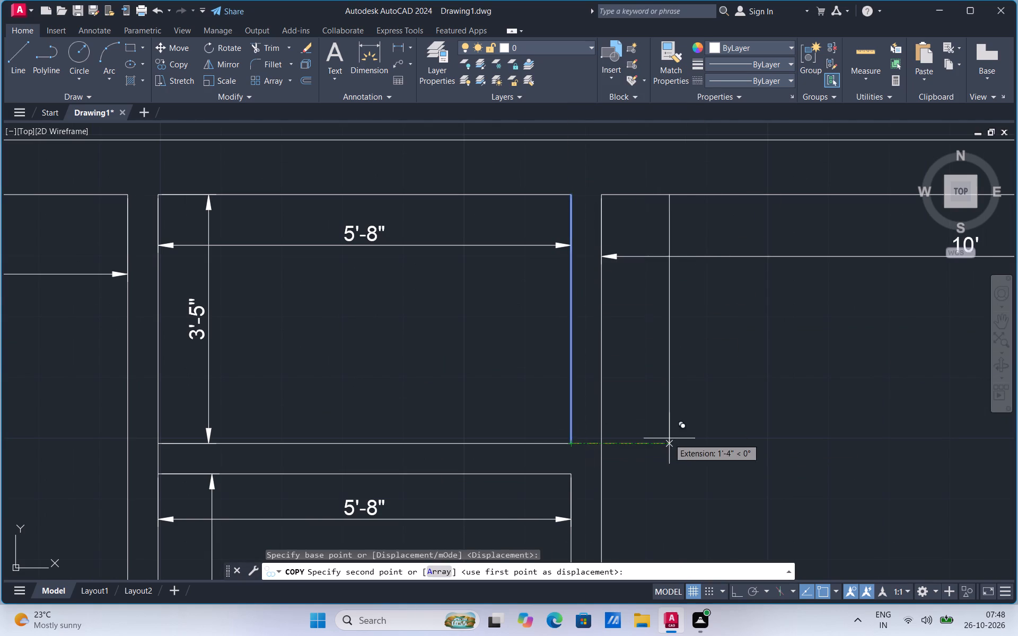
{"action": "scroll", "coordinate": [684, 436], "scroll_direction": "down", "scroll_amount": 4}
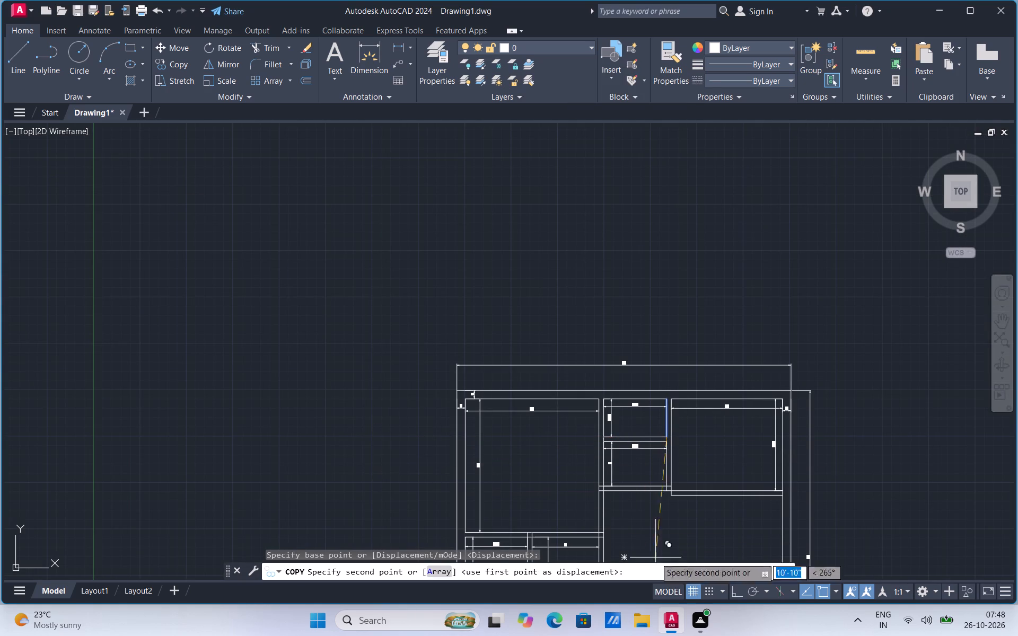
{"action": "left_click", "coordinate": [733, 593]}
{"action": "left_click", "coordinate": [287, 400]}
{"action": "scroll", "coordinate": [232, 430], "scroll_direction": "up", "scroll_amount": 3}
{"action": "key", "text": "Escape"}
Copy the isolated vertical line 5" to its right.
{"action": "left_click", "coordinate": [459, 439]}
{"action": "right_click", "coordinate": [459, 439]}
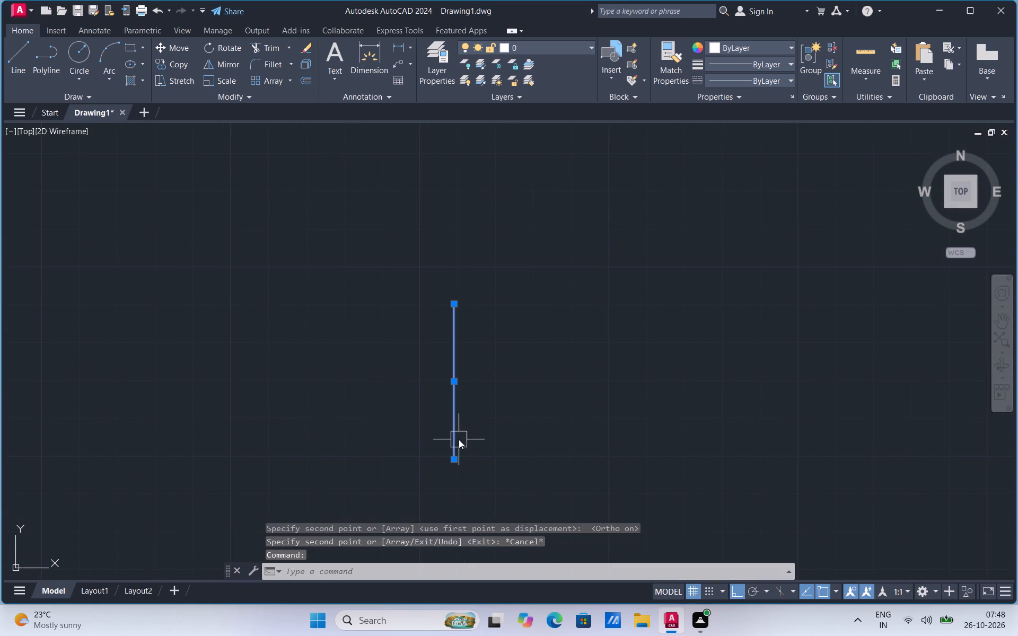
{"action": "left_click", "coordinate": [491, 228]}
{"action": "left_click", "coordinate": [455, 306]}
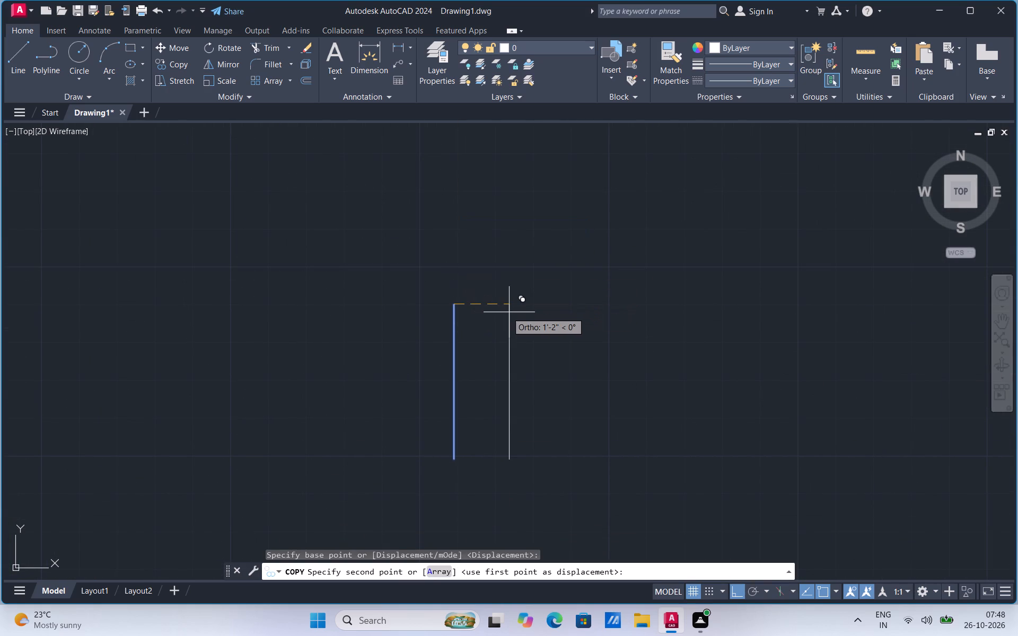
{"action": "key", "text": "5"}
{"action": "key", "text": "Return"}
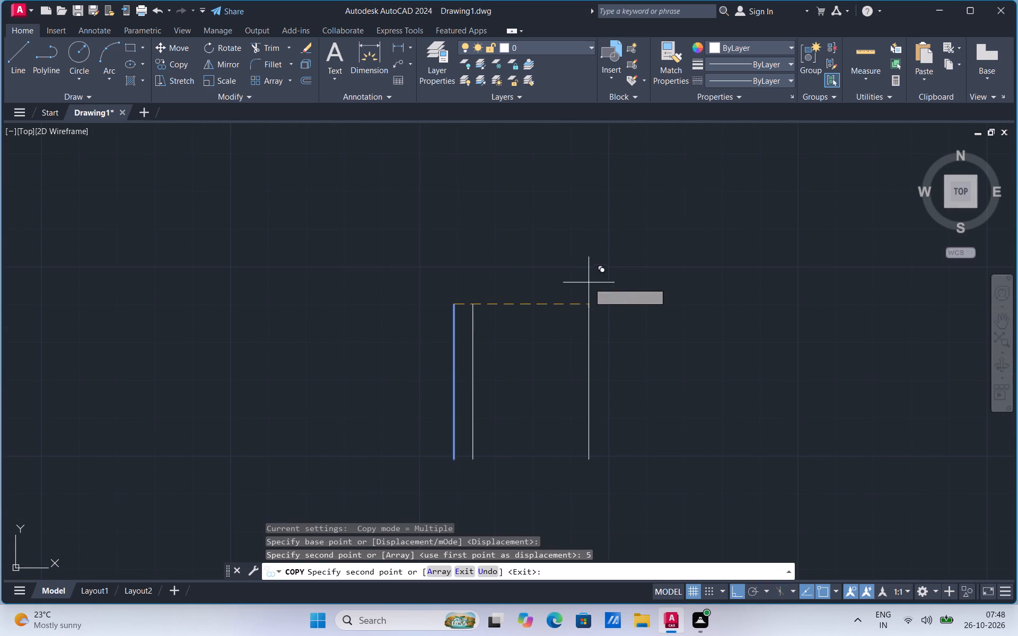
{"action": "key", "text": "Escape"}
Draw short lines joining the top and bottom ends of the two vertical lines to close a narrow 5" wide rectangle.
{"action": "scroll", "coordinate": [470, 317], "scroll_direction": "up", "scroll_amount": 2}
{"action": "left_click", "coordinate": [15, 79]}
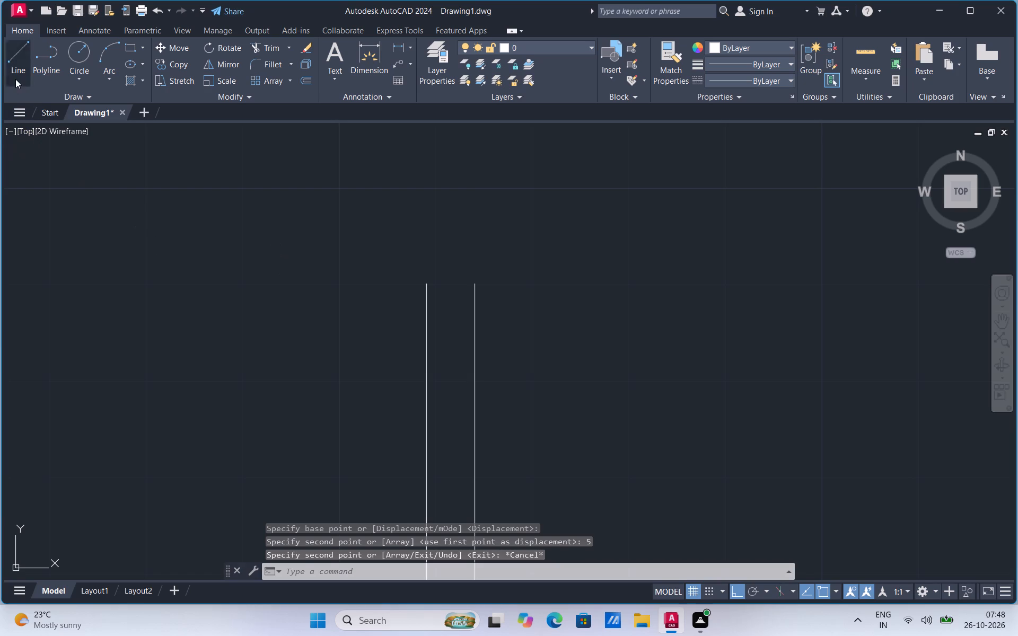
{"action": "left_click", "coordinate": [426, 284]}
{"action": "left_click", "coordinate": [477, 282]}
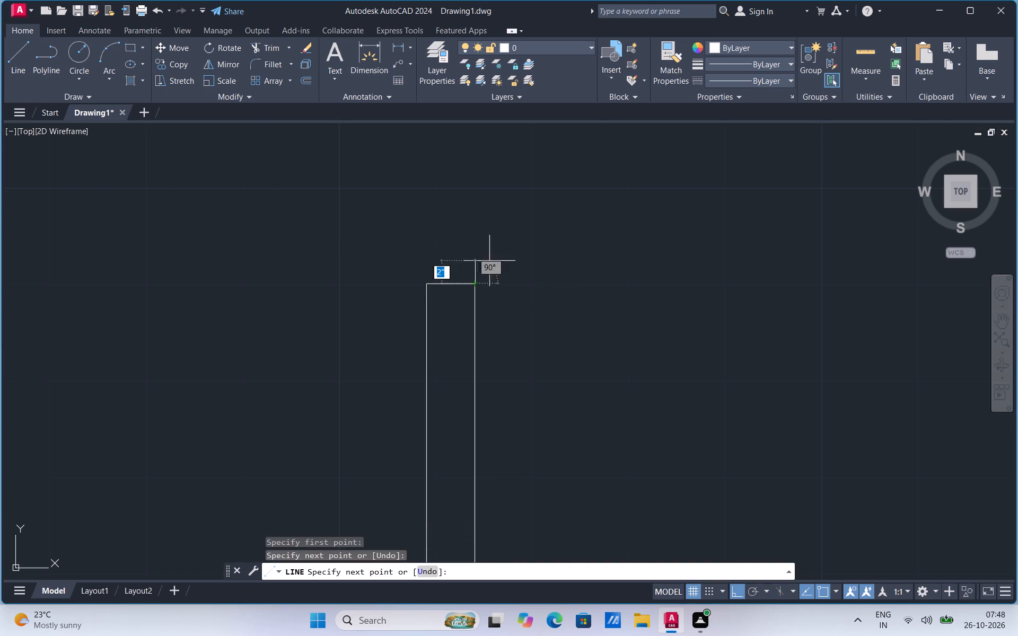
{"action": "scroll", "coordinate": [523, 217], "scroll_direction": "down", "scroll_amount": 2}
{"action": "key", "text": "Escape"}
{"action": "scroll", "coordinate": [493, 343], "scroll_direction": "up", "scroll_amount": 1}
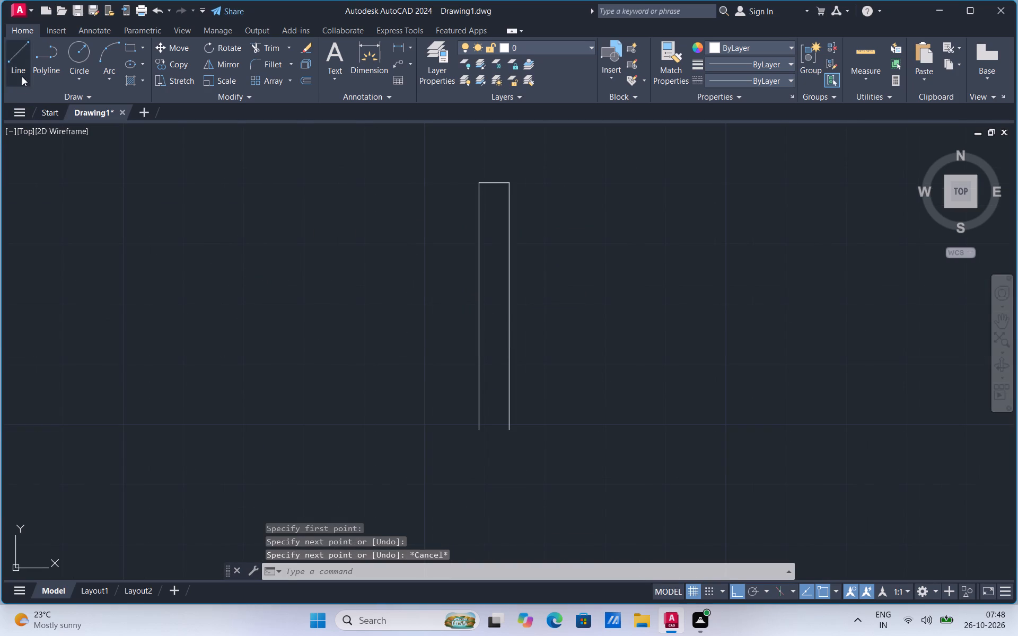
{"action": "left_click", "coordinate": [22, 76]}
{"action": "left_click", "coordinate": [482, 430]}
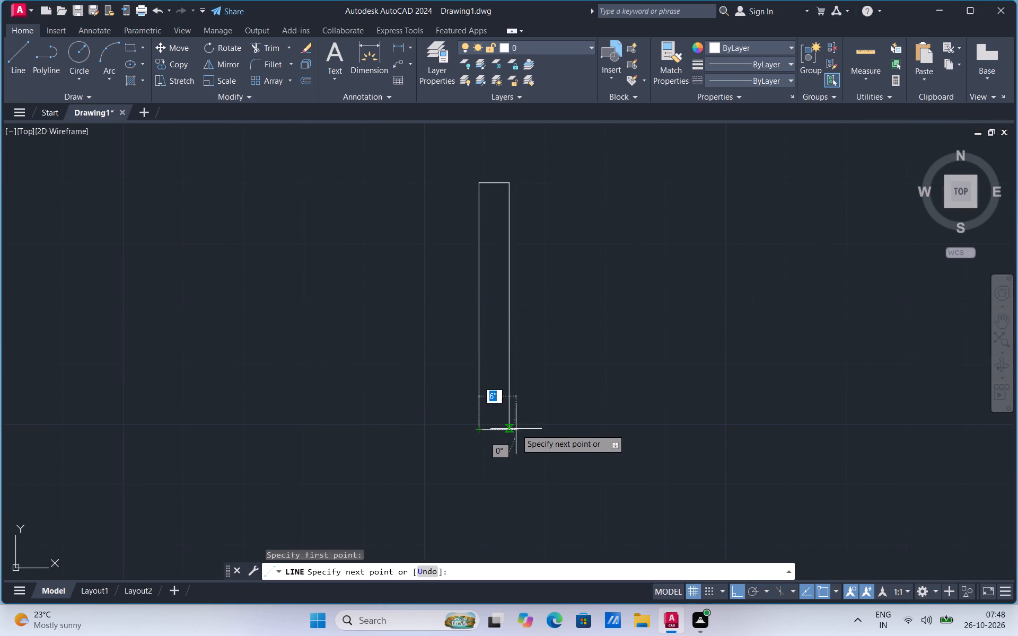
{"action": "left_click", "coordinate": [512, 428]}
{"action": "key", "text": "Escape"}
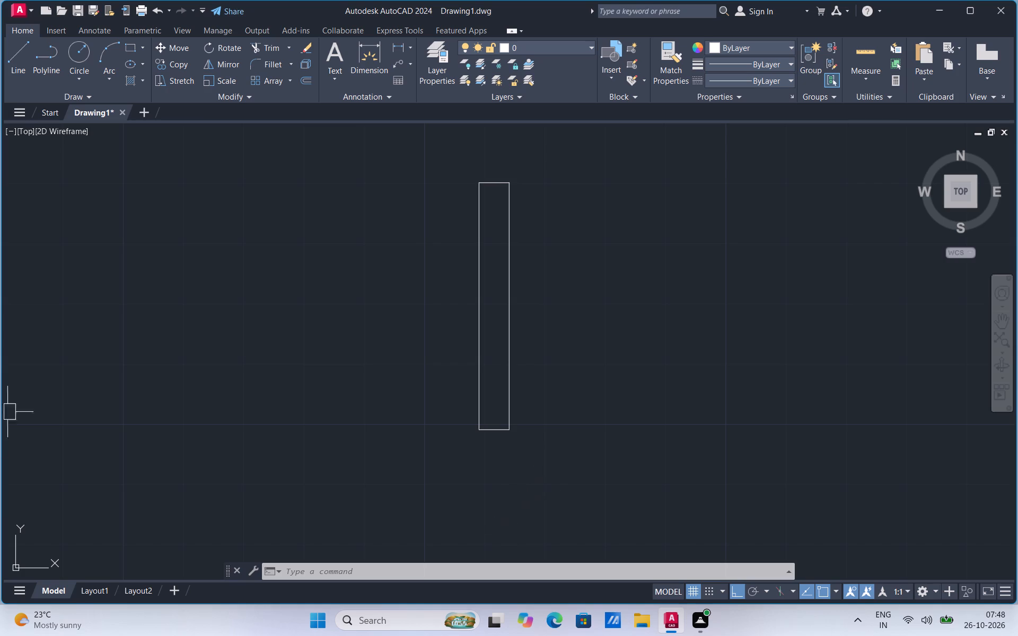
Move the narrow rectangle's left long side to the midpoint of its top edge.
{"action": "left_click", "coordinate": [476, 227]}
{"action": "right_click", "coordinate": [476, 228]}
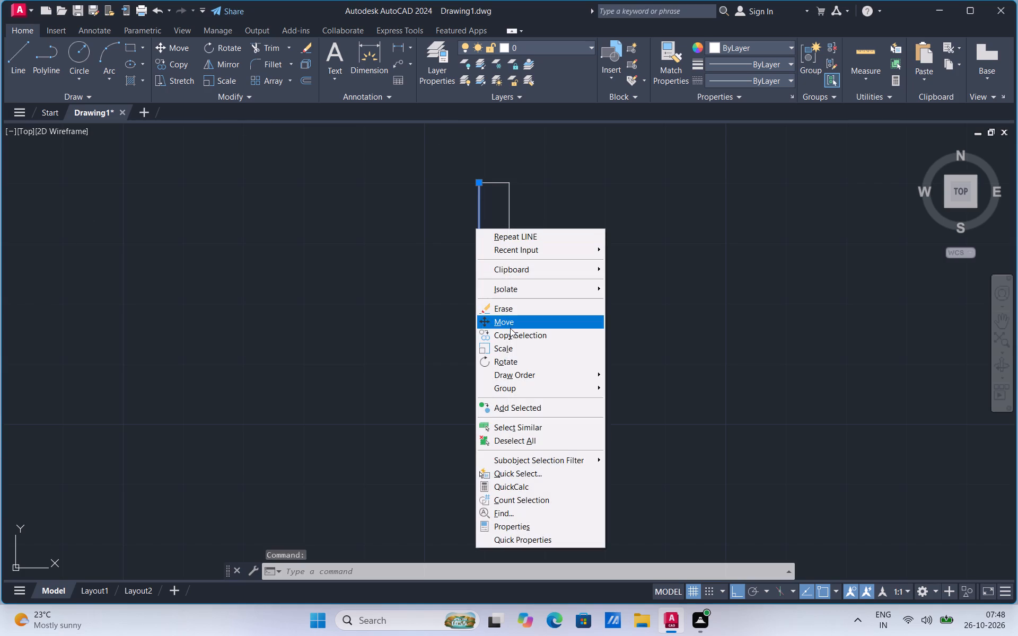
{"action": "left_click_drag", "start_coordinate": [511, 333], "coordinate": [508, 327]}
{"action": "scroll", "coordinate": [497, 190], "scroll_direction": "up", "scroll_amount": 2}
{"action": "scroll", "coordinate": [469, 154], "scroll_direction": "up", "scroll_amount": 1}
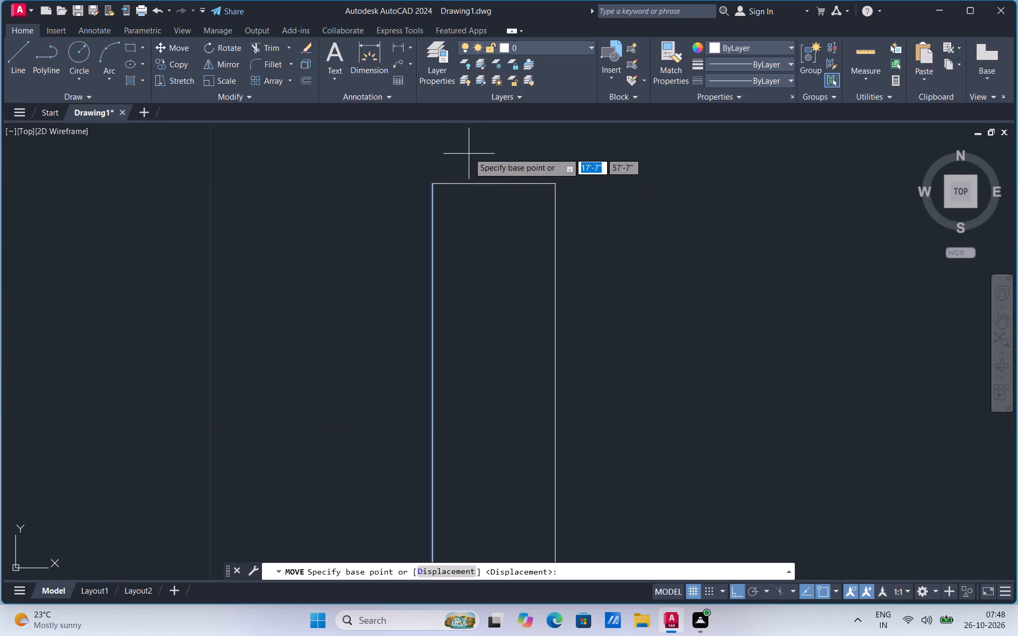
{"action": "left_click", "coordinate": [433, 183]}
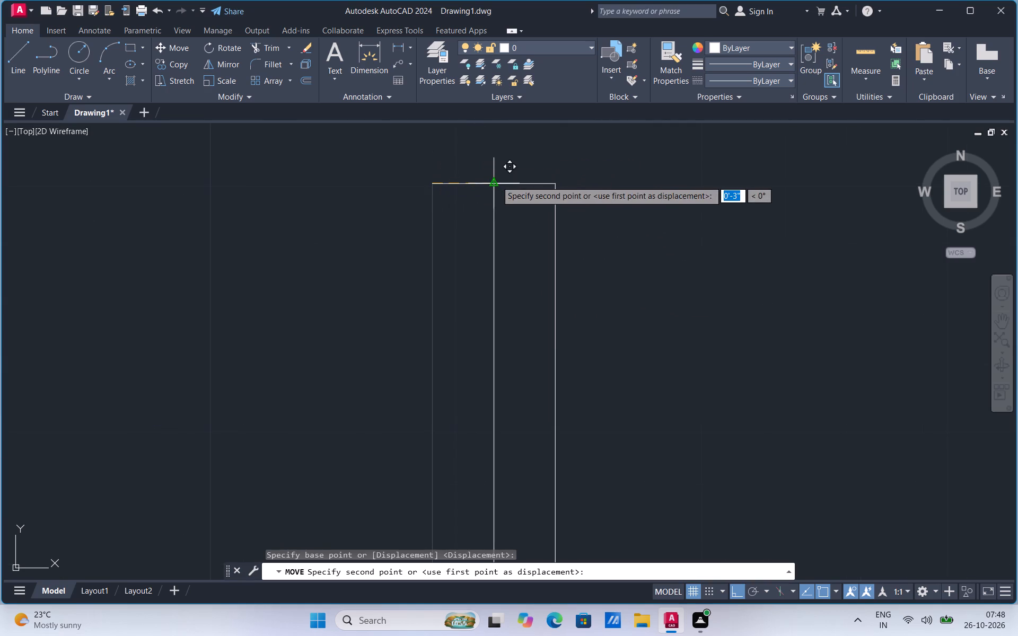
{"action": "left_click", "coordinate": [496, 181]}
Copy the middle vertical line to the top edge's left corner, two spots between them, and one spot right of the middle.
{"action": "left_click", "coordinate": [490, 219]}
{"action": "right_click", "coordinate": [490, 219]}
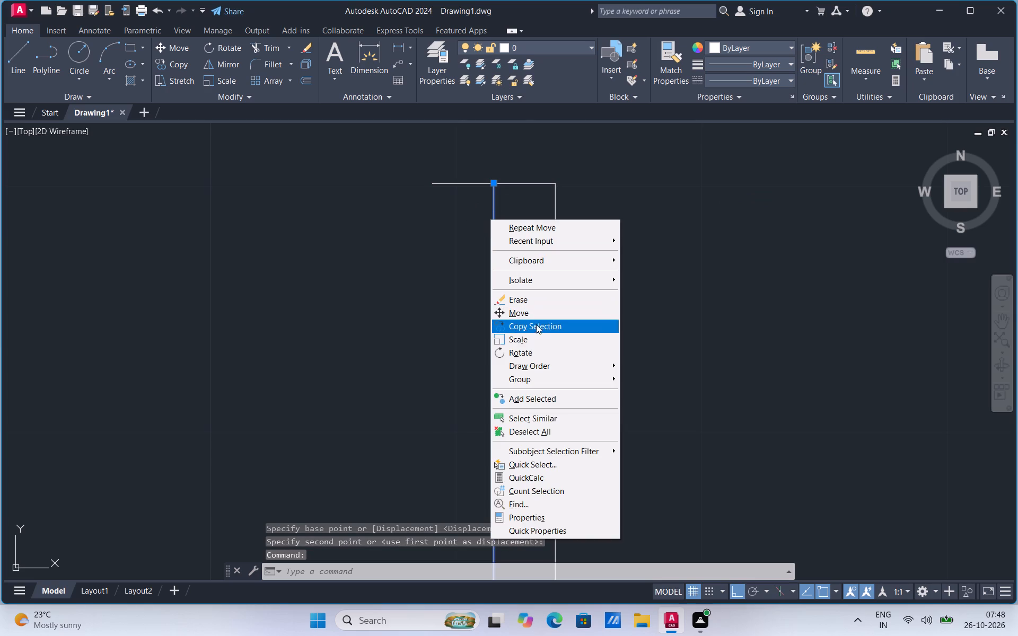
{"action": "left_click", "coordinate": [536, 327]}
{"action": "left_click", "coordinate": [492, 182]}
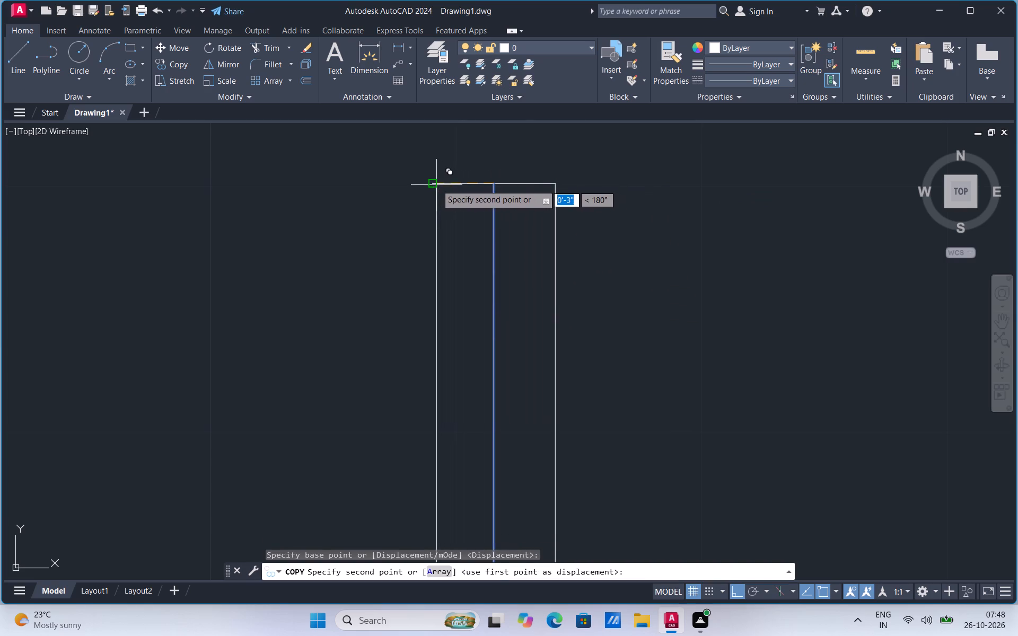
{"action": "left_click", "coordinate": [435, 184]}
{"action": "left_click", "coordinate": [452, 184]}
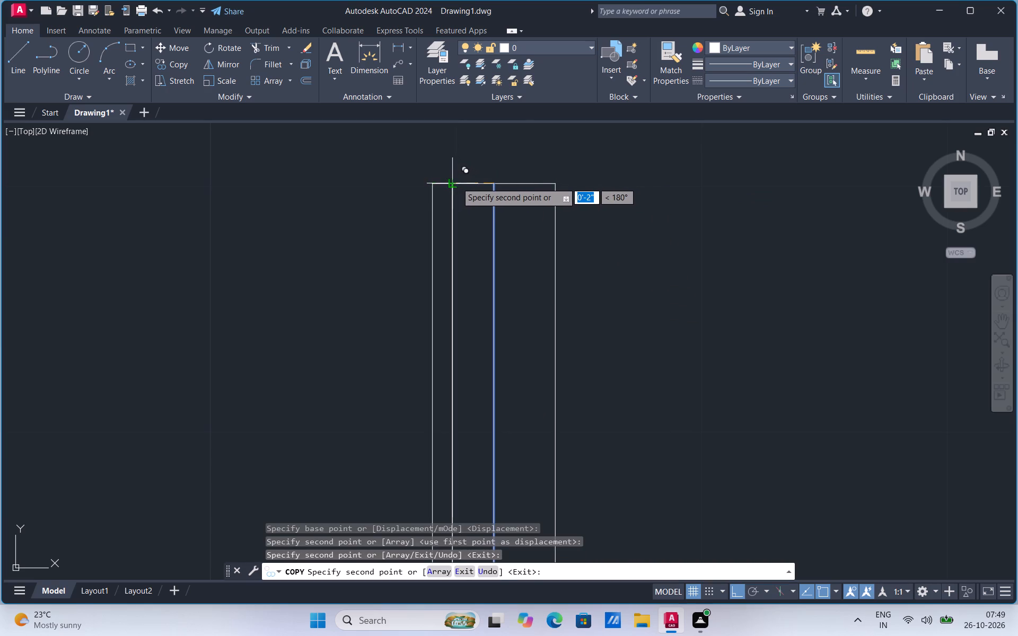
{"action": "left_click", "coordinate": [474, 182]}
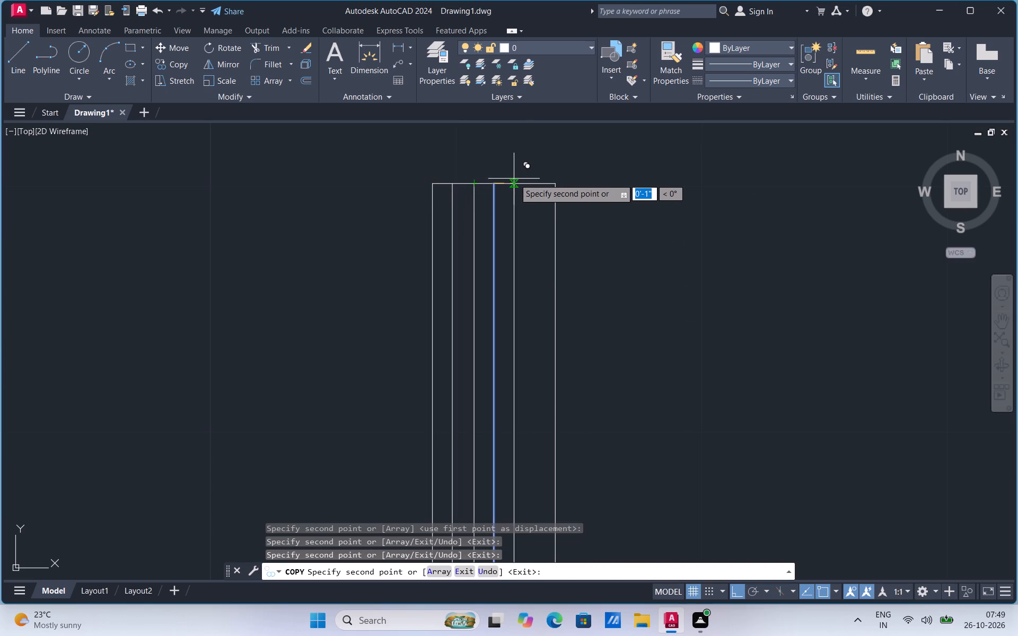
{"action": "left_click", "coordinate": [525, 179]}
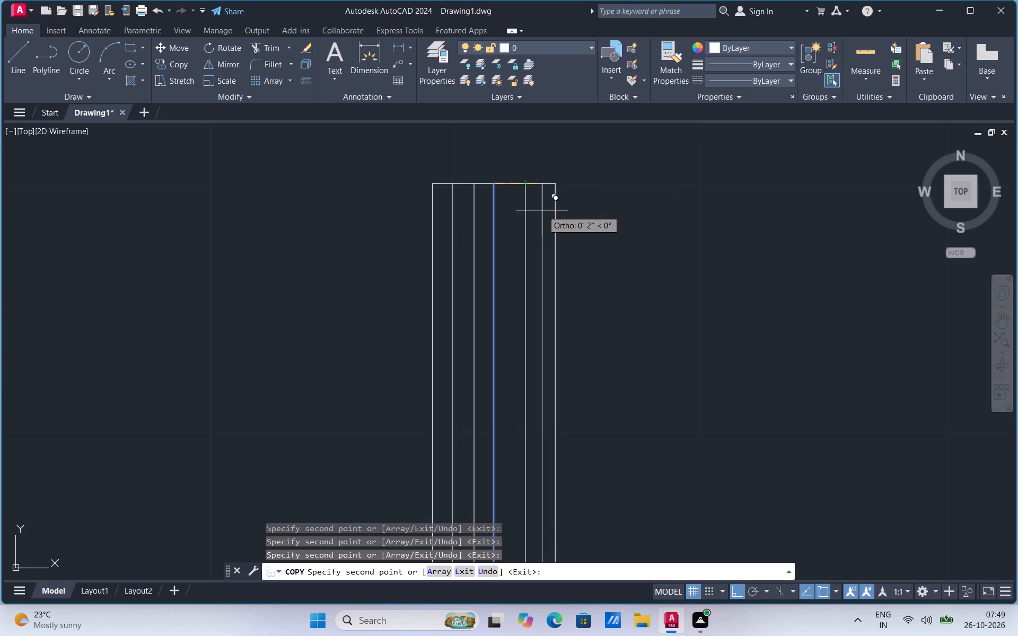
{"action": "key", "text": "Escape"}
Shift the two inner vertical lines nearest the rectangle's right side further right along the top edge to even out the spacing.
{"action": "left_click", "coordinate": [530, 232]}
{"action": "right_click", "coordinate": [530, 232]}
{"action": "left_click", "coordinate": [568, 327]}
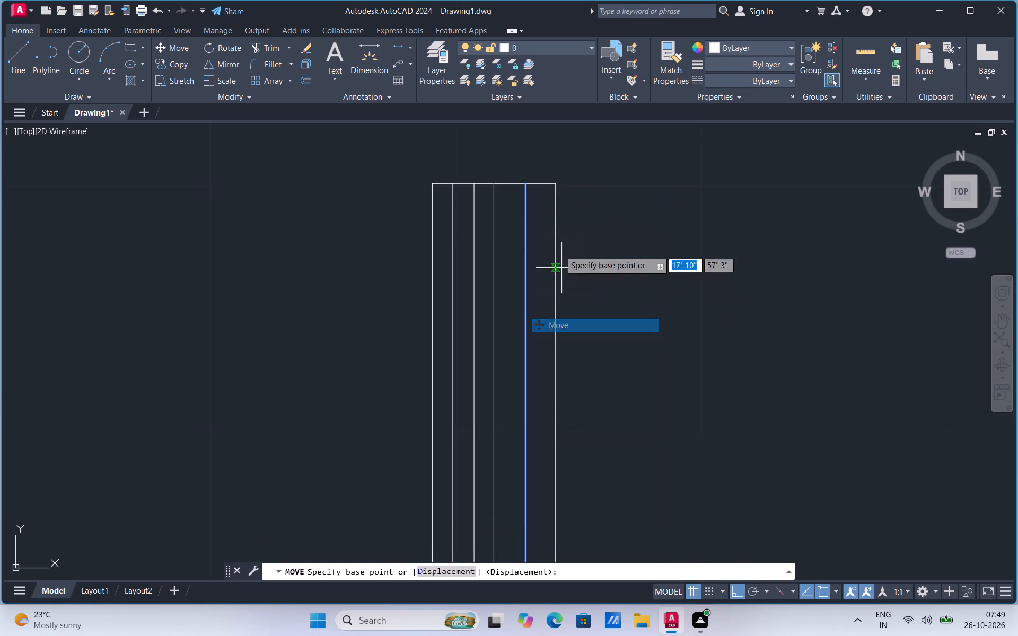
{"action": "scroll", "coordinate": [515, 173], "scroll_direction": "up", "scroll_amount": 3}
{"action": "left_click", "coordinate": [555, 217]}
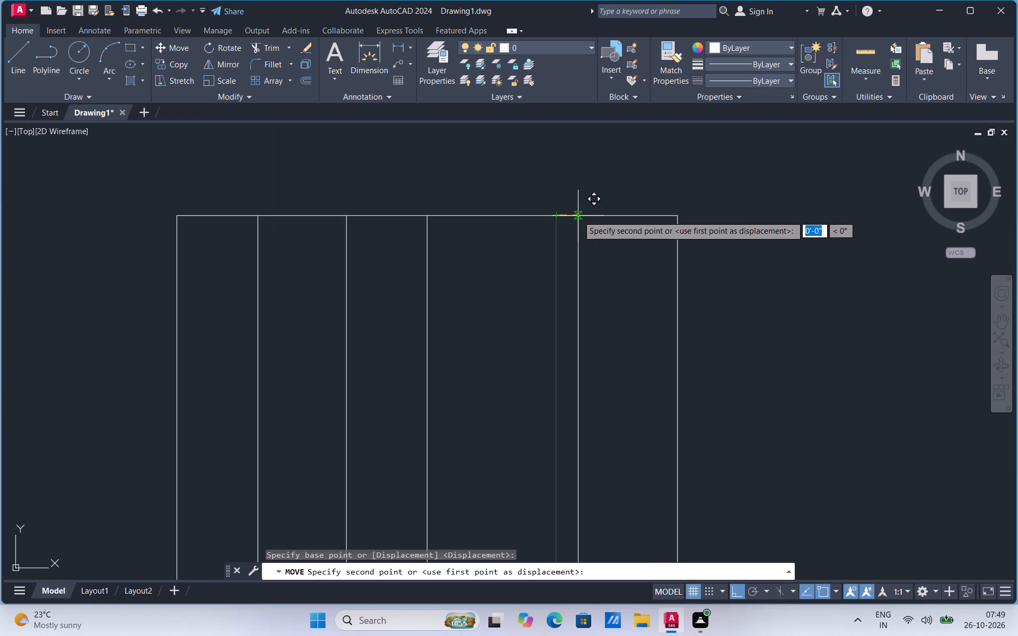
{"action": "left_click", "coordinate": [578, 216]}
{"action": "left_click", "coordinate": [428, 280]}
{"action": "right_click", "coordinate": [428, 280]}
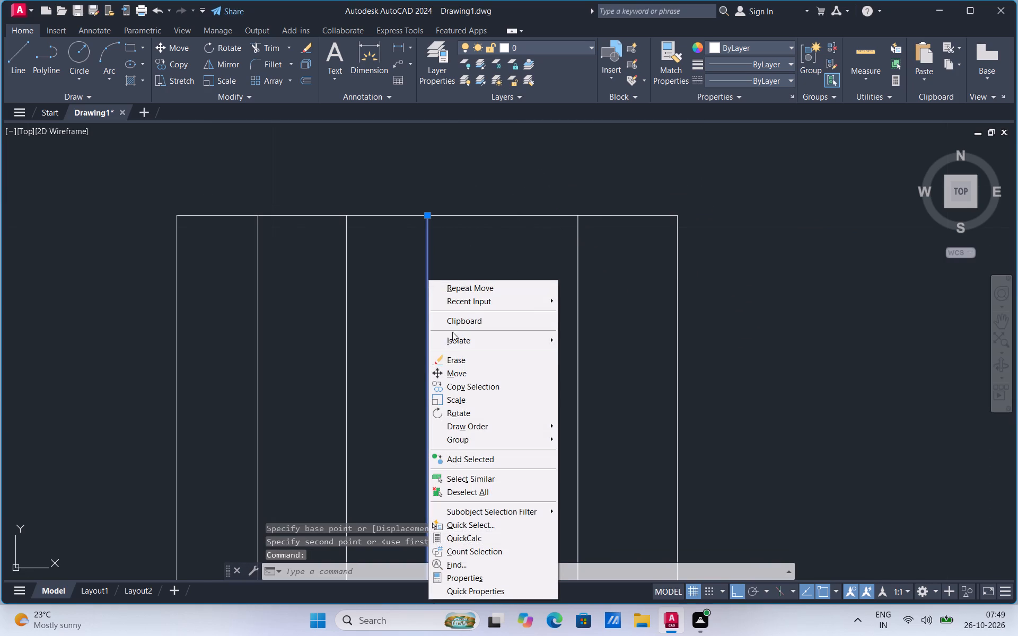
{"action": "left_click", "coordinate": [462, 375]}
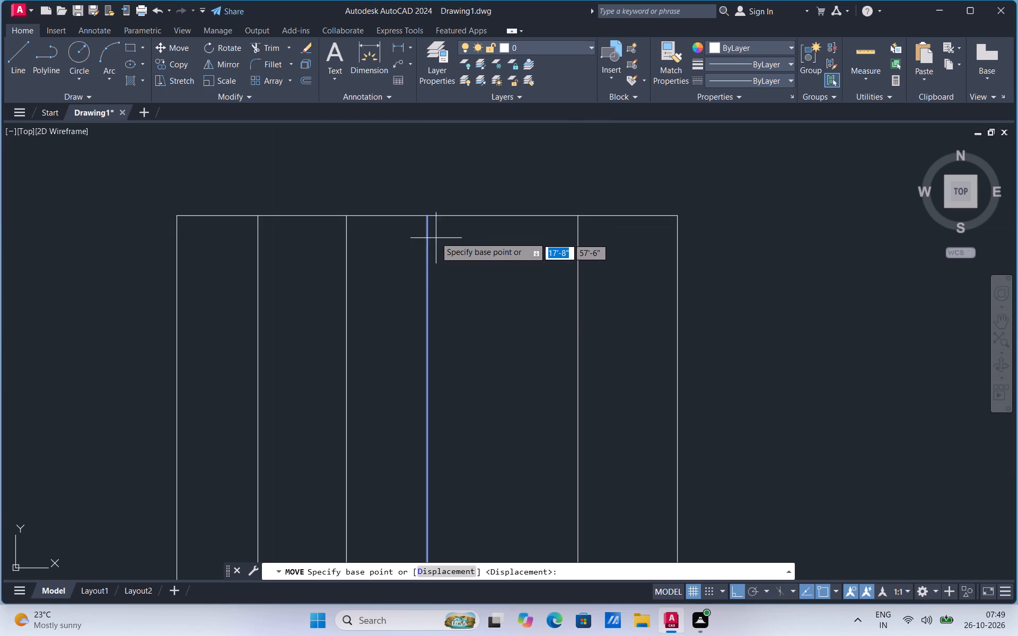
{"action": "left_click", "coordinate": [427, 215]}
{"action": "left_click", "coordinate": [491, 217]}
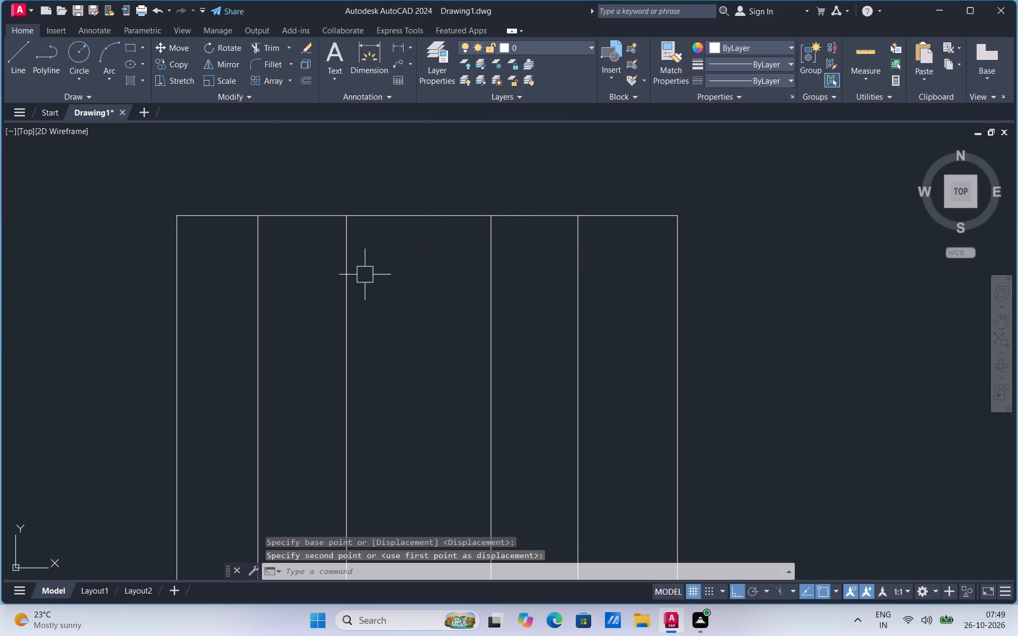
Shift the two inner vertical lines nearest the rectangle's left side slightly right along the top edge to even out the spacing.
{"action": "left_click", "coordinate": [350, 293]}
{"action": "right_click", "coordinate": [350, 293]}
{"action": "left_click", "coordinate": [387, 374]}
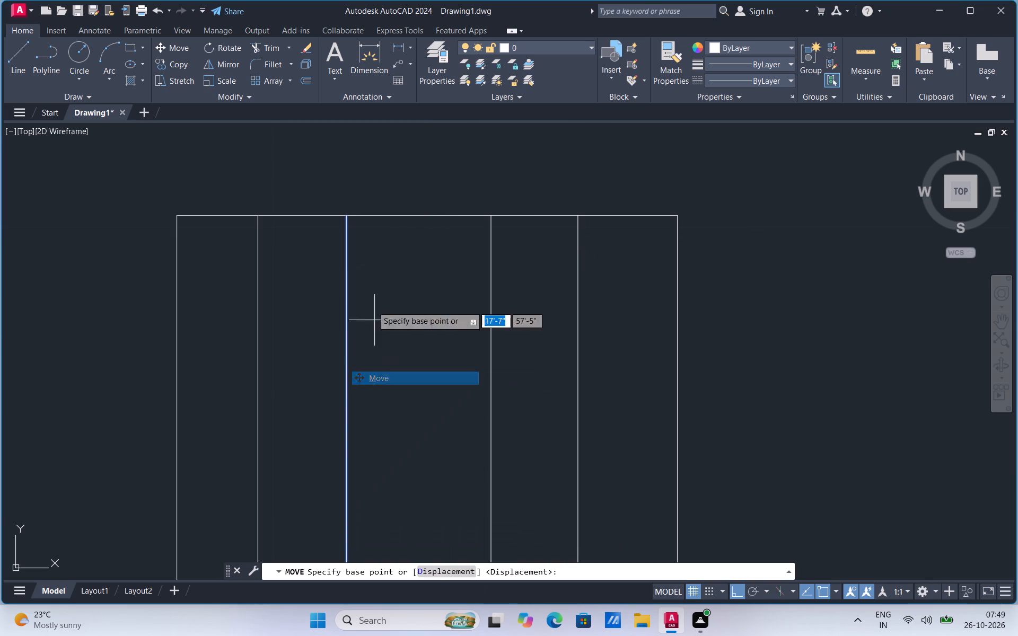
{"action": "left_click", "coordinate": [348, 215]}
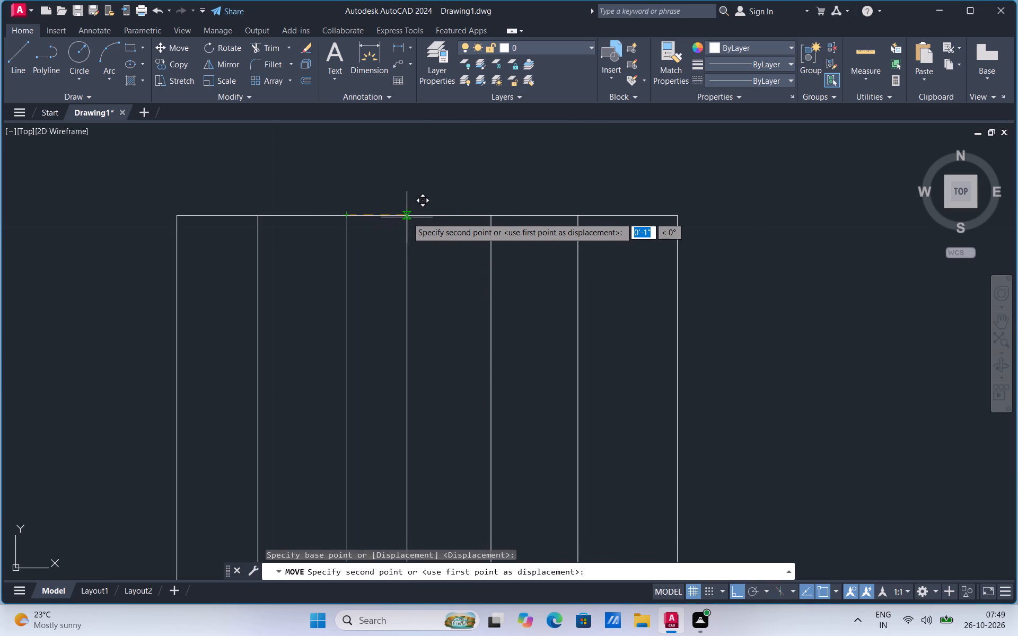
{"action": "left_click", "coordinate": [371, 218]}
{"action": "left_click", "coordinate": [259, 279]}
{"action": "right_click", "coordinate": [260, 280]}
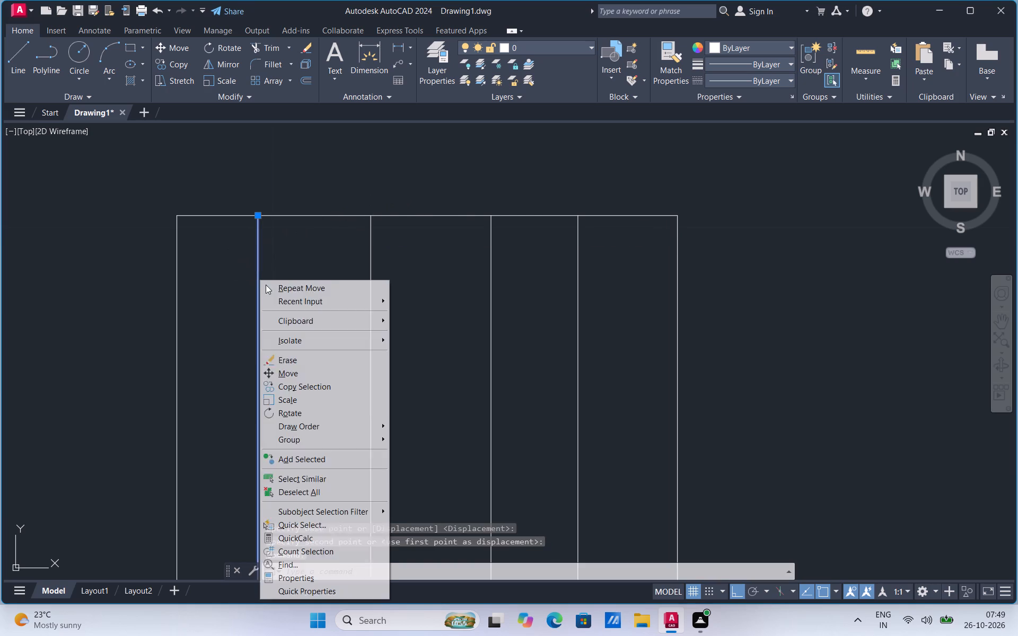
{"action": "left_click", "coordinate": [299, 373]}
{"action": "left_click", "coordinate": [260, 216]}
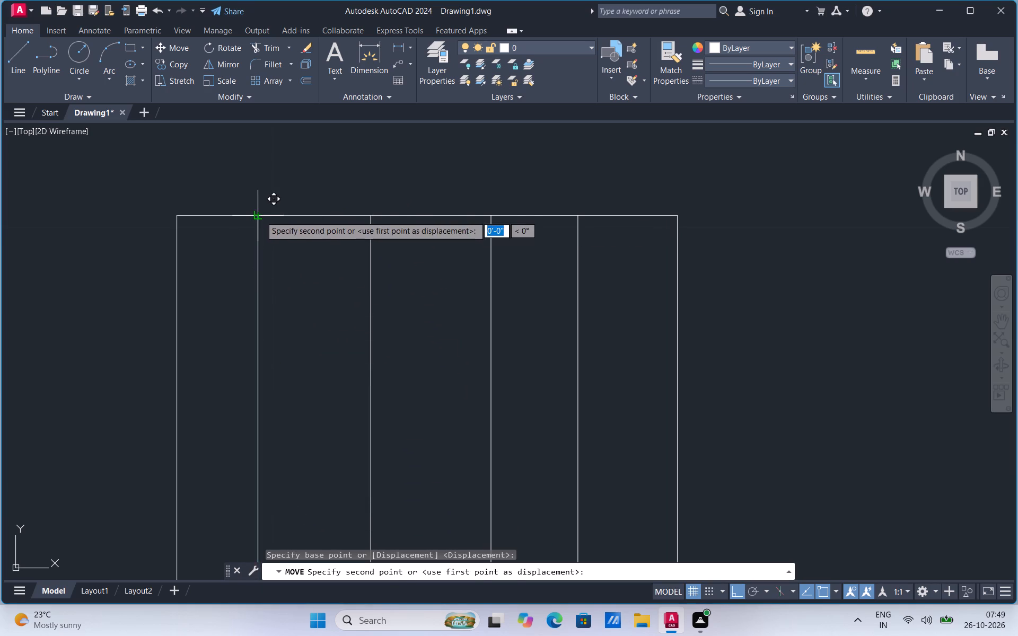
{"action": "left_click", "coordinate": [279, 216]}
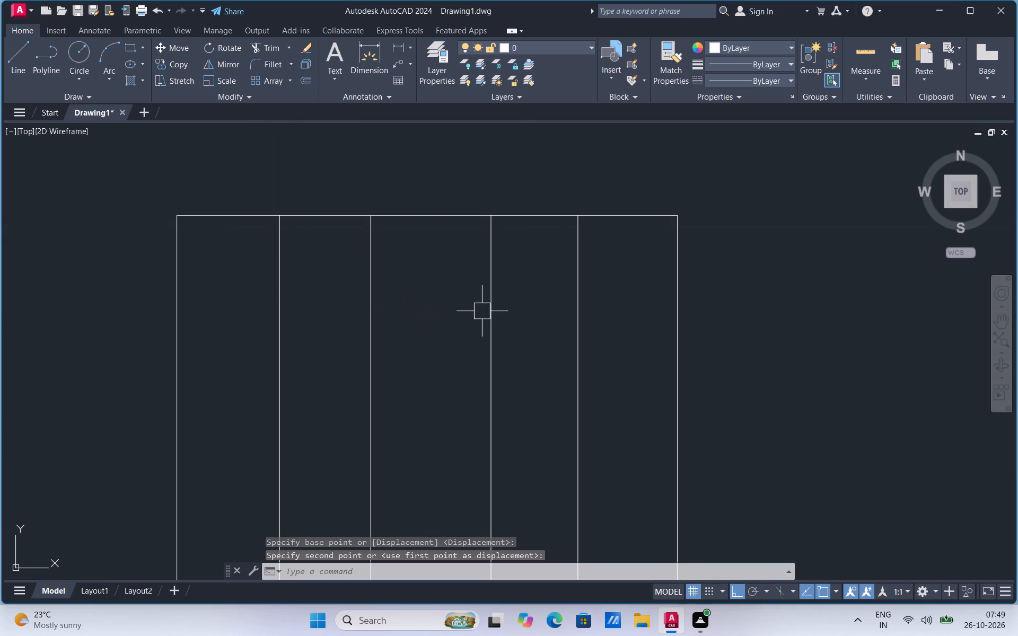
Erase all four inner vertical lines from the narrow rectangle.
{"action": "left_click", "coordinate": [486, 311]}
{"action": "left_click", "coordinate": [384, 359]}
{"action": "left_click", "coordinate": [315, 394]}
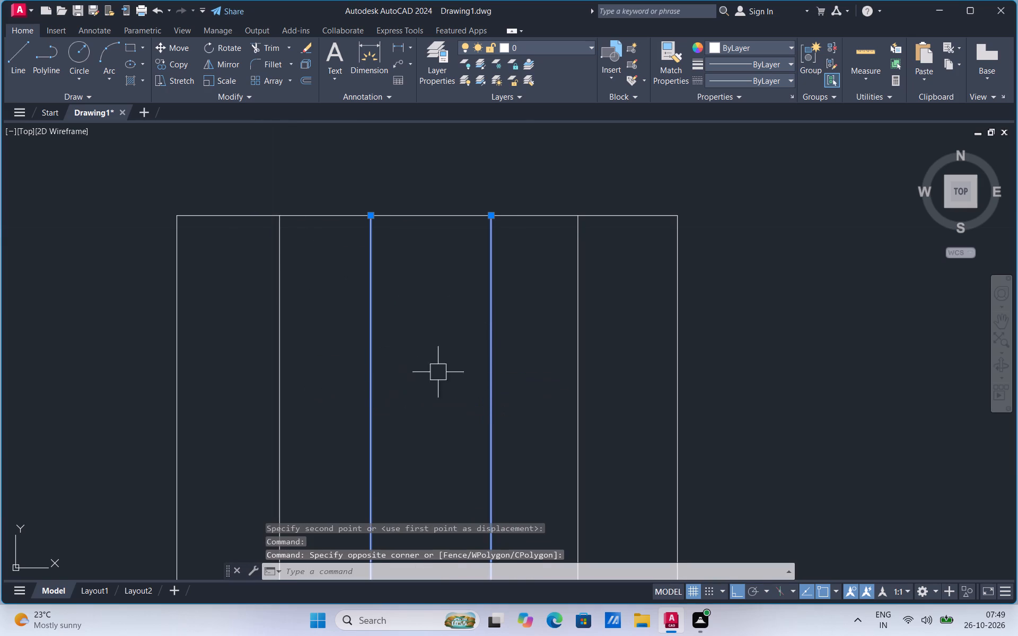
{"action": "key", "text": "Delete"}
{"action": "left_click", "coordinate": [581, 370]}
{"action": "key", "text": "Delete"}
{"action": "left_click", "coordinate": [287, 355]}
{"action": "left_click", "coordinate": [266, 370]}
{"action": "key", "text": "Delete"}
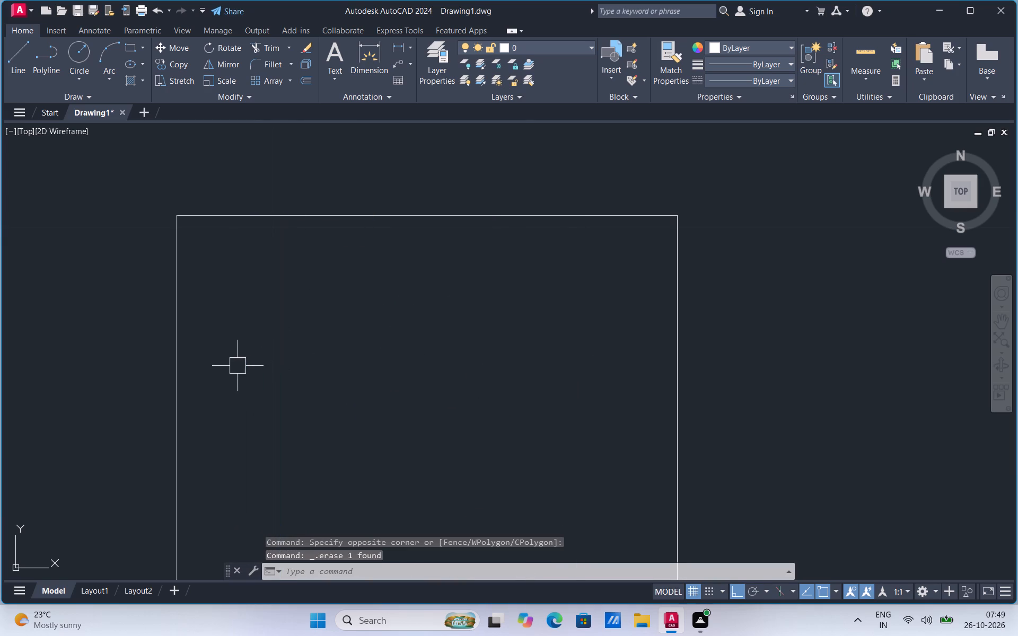
Copy the narrow rectangle's left long side 1" inward.
{"action": "left_click", "coordinate": [182, 383]}
{"action": "right_click", "coordinate": [182, 383]}
{"action": "left_click", "coordinate": [221, 175]}
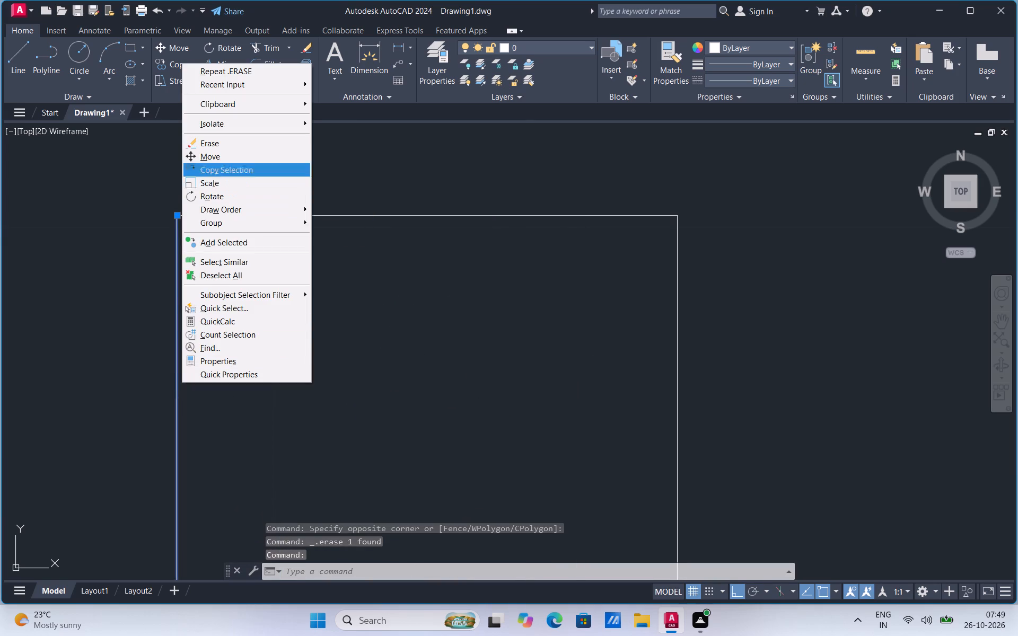
{"action": "left_click", "coordinate": [173, 218]}
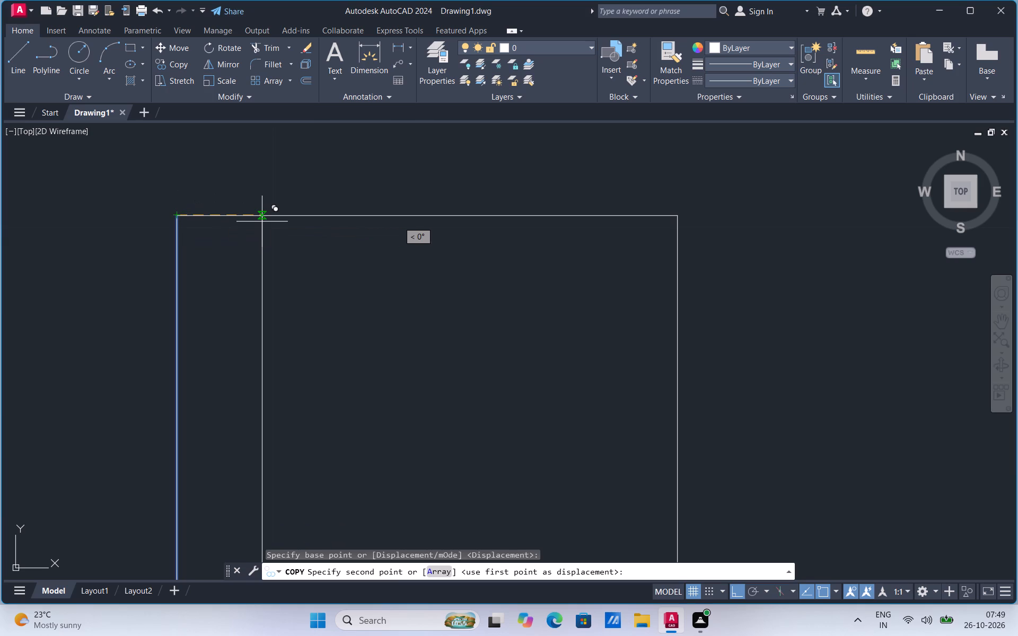
{"action": "key", "text": "1"}
{"action": "key", "text": "Return"}
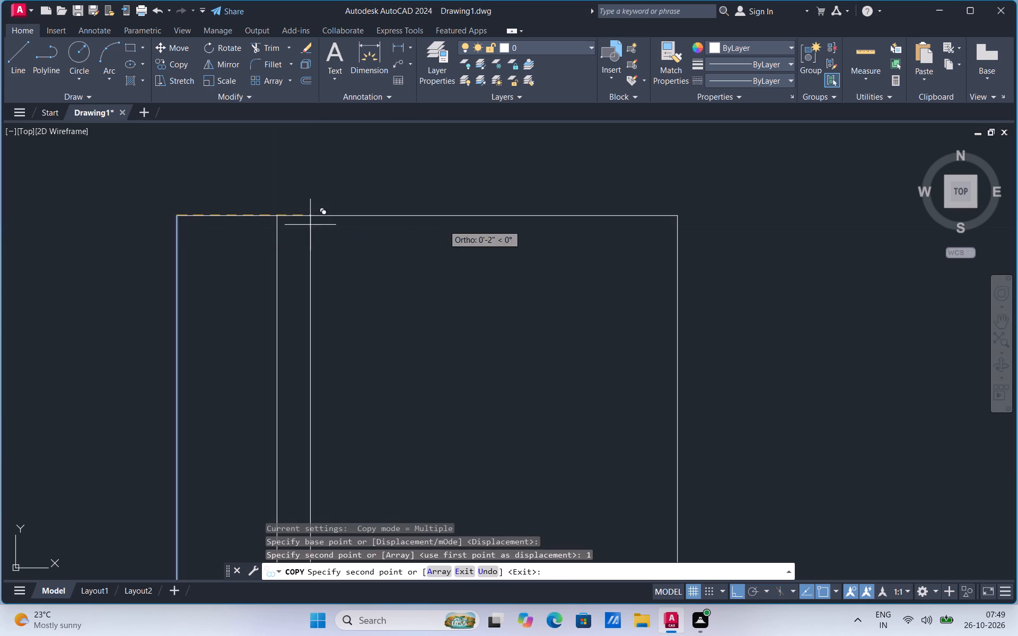
{"action": "key", "text": "Escape"}
Copy the narrow rectangle's right long side 1" inward.
{"action": "left_click", "coordinate": [678, 284]}
{"action": "right_click", "coordinate": [678, 284]}
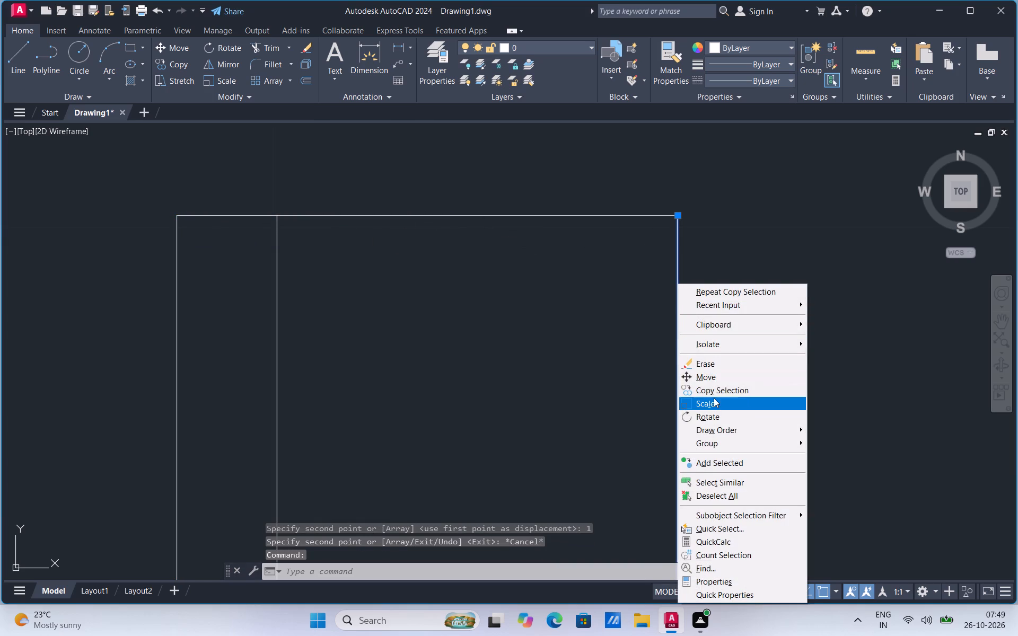
{"action": "left_click", "coordinate": [716, 393]}
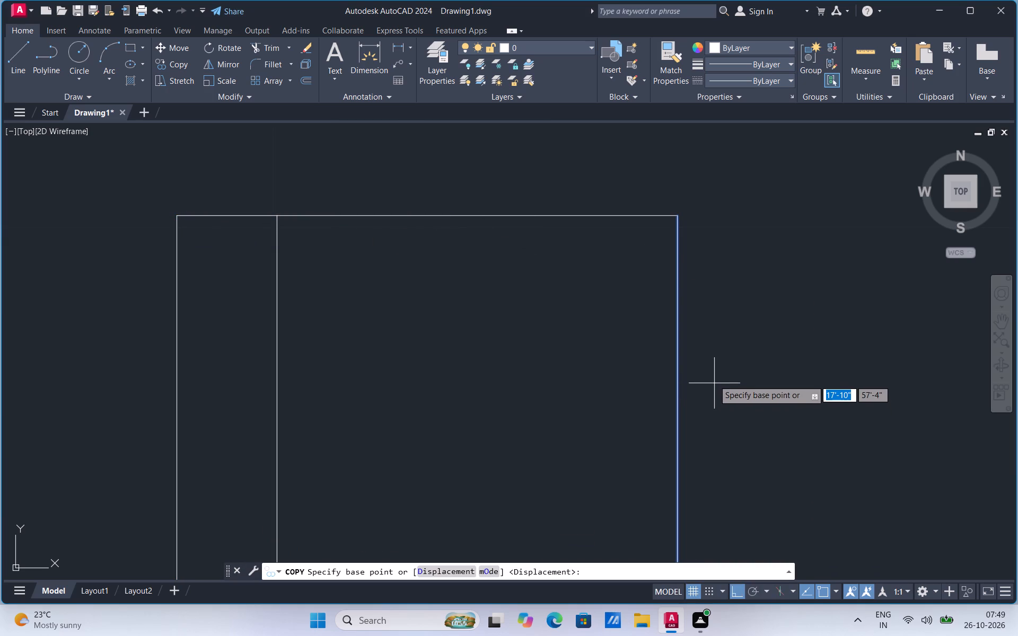
{"action": "left_click", "coordinate": [674, 218]}
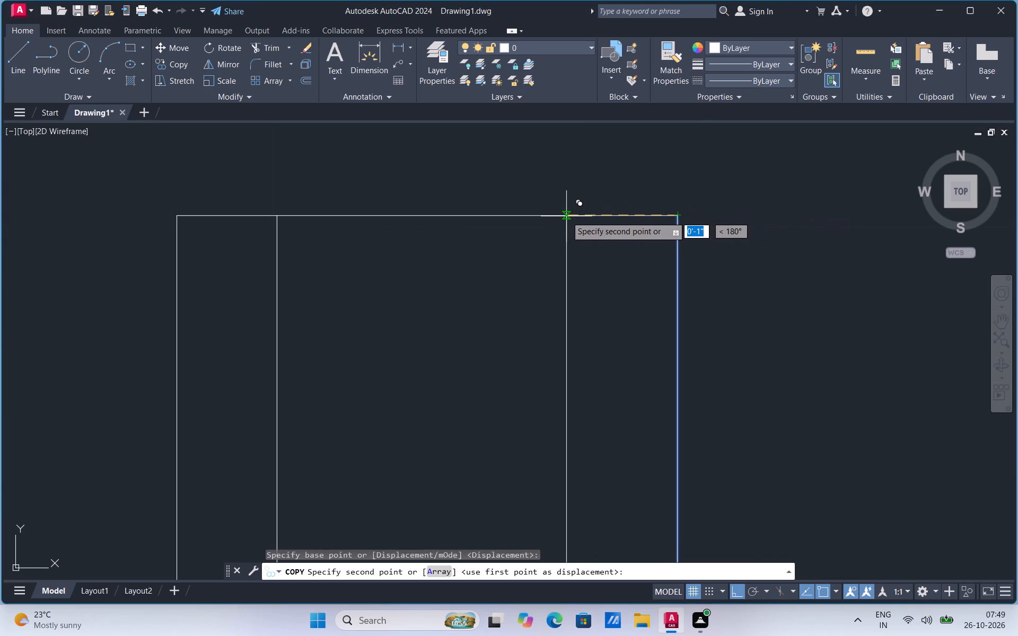
{"action": "key", "text": "1"}
{"action": "key", "text": "Return"}
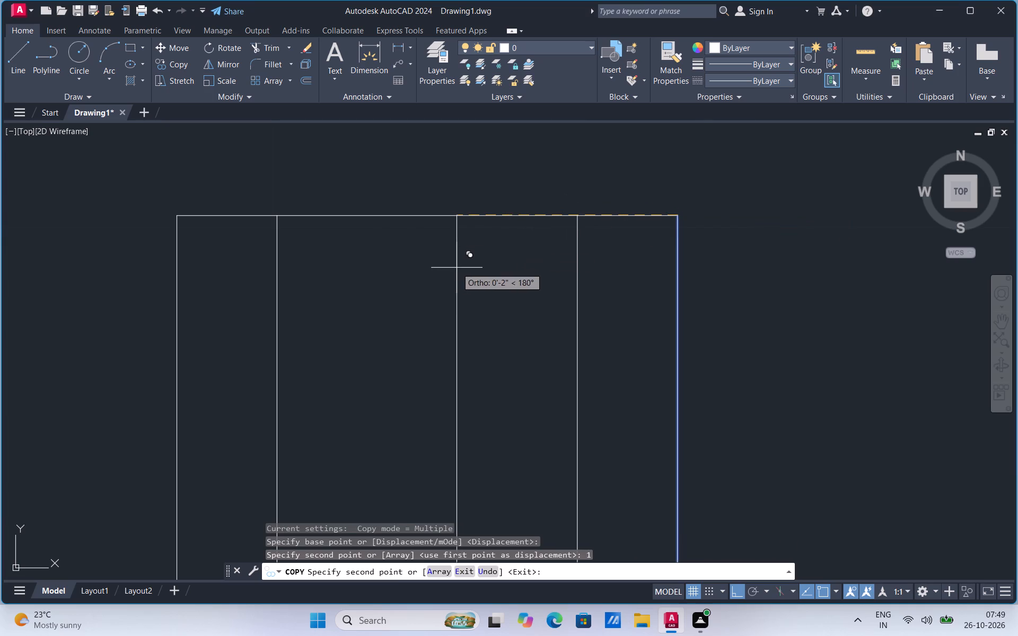
{"action": "key", "text": "Escape"}
Copy the inner vertical line nearest the rectangle's left side 1" further inward.
{"action": "left_click", "coordinate": [282, 311]}
{"action": "right_click", "coordinate": [281, 311]}
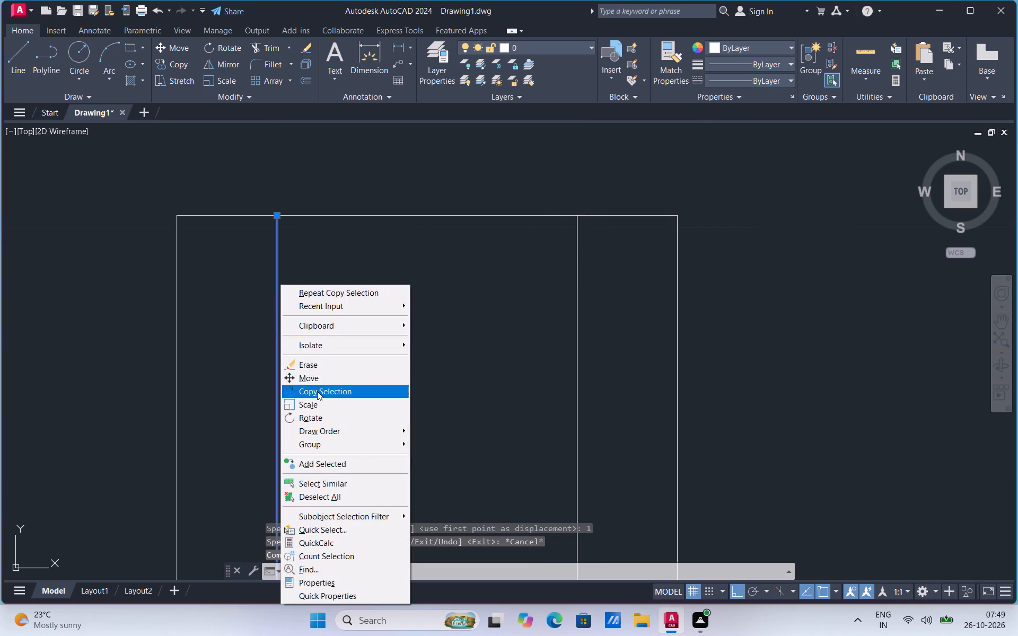
{"action": "left_click", "coordinate": [317, 391]}
{"action": "left_click", "coordinate": [277, 215]}
{"action": "key", "text": "1"}
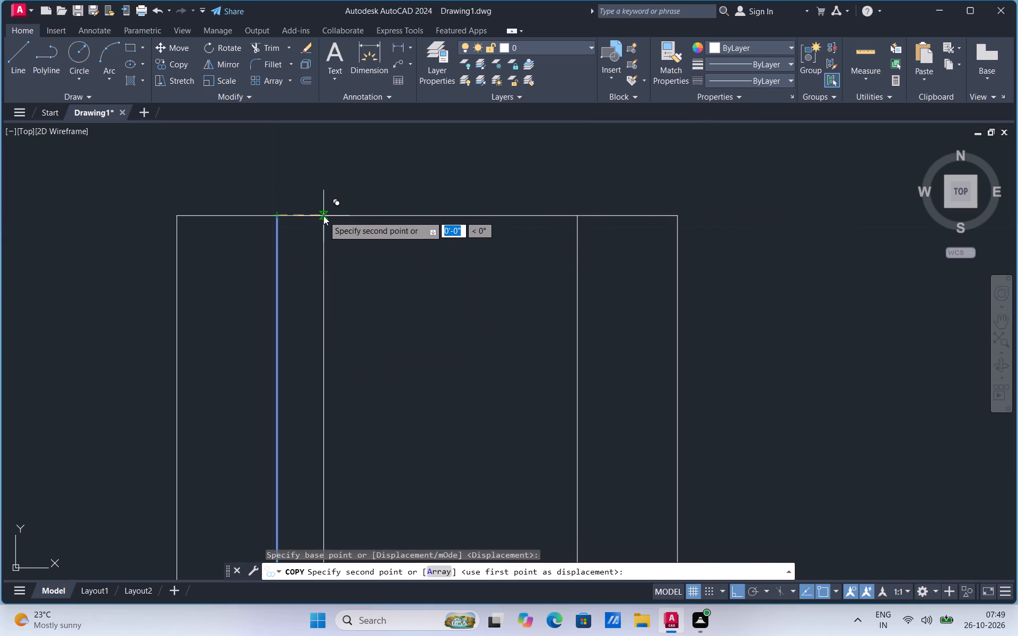
{"action": "key", "text": "Return"}
{"action": "key", "text": "Escape"}
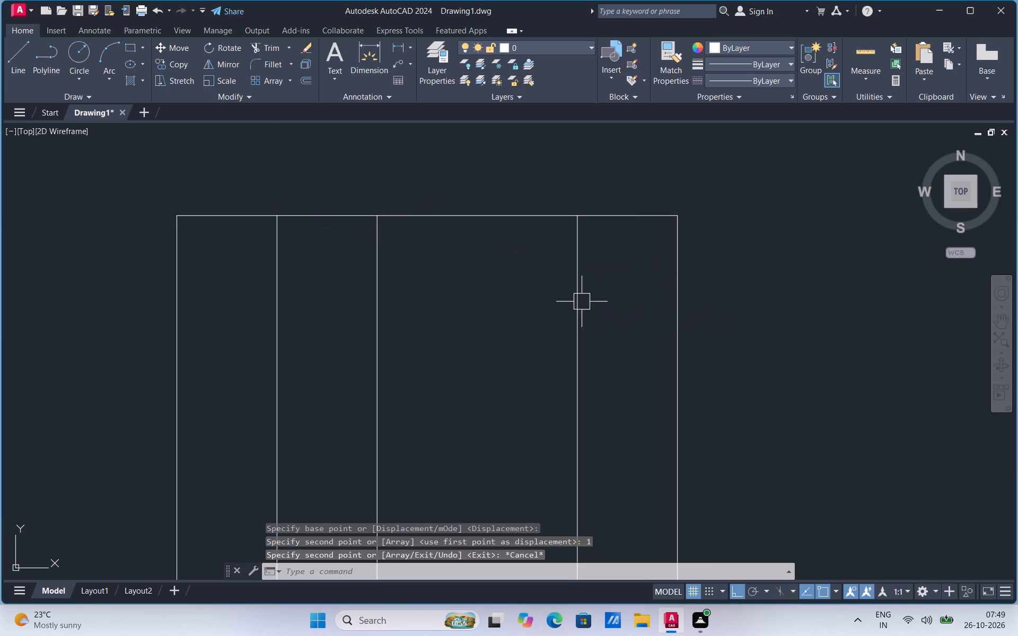
Copy the inner vertical line nearest the rectangle's right side 1" further inward.
{"action": "left_click", "coordinate": [582, 303]}
{"action": "right_click", "coordinate": [582, 303]}
{"action": "left_click", "coordinate": [618, 389]}
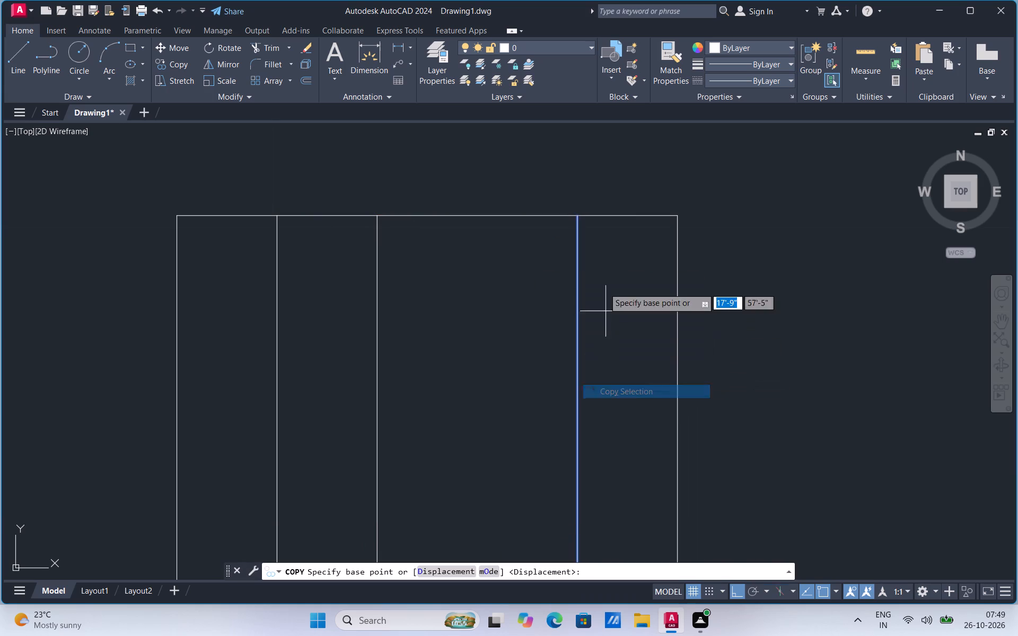
{"action": "left_click", "coordinate": [578, 216]}
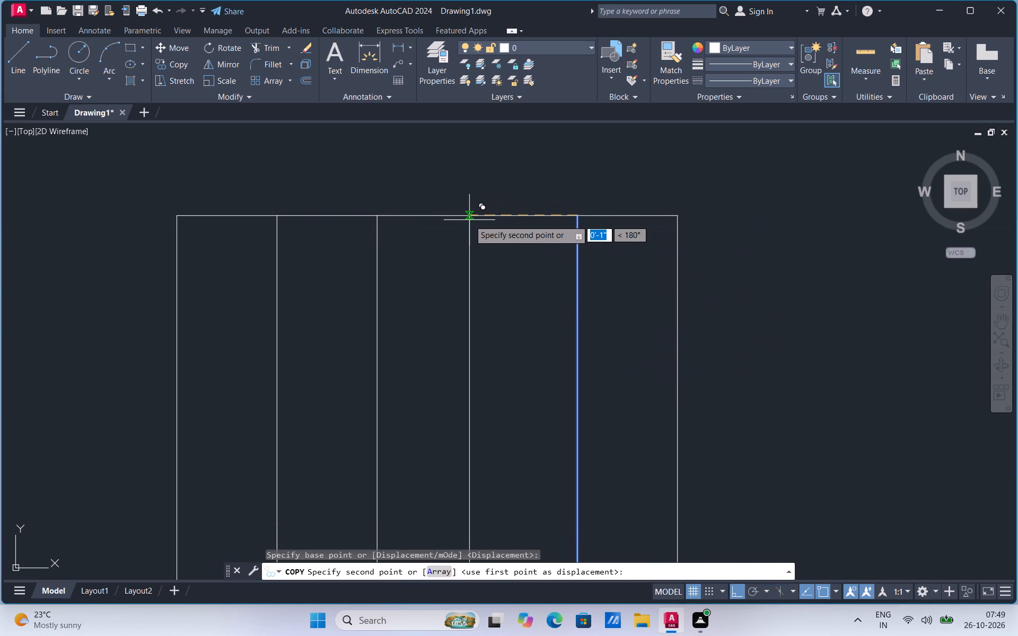
{"action": "key", "text": "1"}
{"action": "key", "text": "Return"}
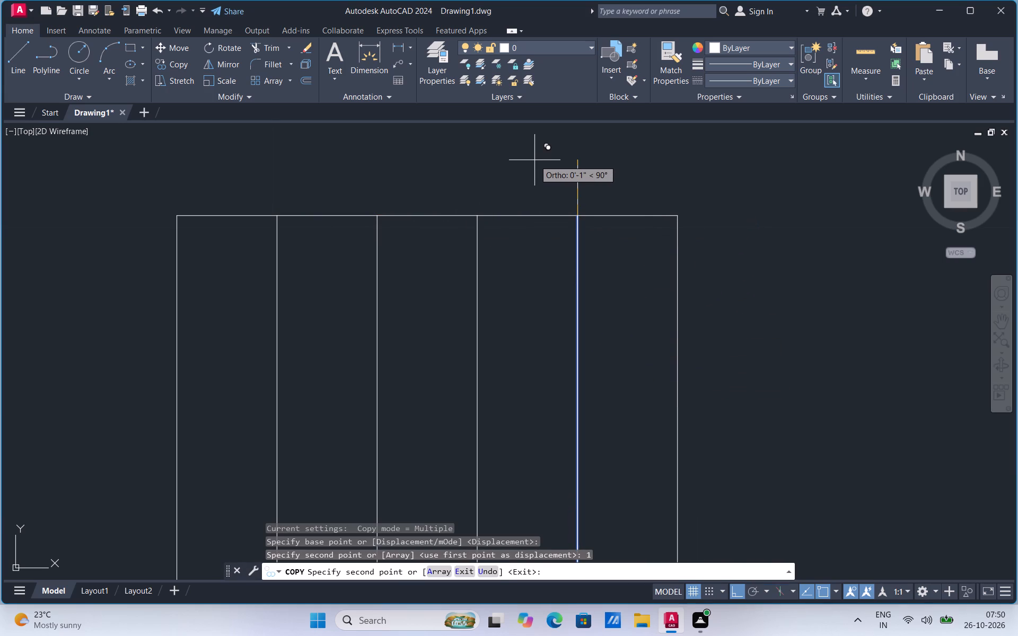
Draw two 5" horizontal lines across the narrow rectangle, one in its upper part and one in its lower part.
{"action": "left_click", "coordinate": [13, 60]}
{"action": "scroll", "coordinate": [394, 229], "scroll_direction": "down", "scroll_amount": 3}
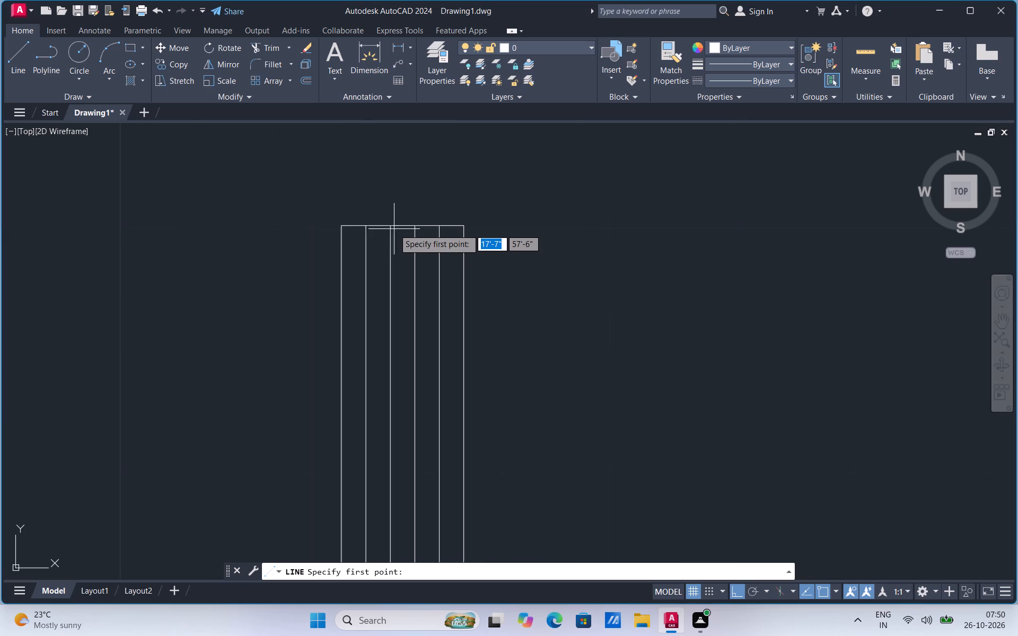
{"action": "scroll", "coordinate": [398, 226], "scroll_direction": "down", "scroll_amount": 4}
{"action": "scroll", "coordinate": [398, 257], "scroll_direction": "up", "scroll_amount": 3}
{"action": "scroll", "coordinate": [415, 339], "scroll_direction": "down", "scroll_amount": 2}
{"action": "scroll", "coordinate": [422, 306], "scroll_direction": "up", "scroll_amount": 2}
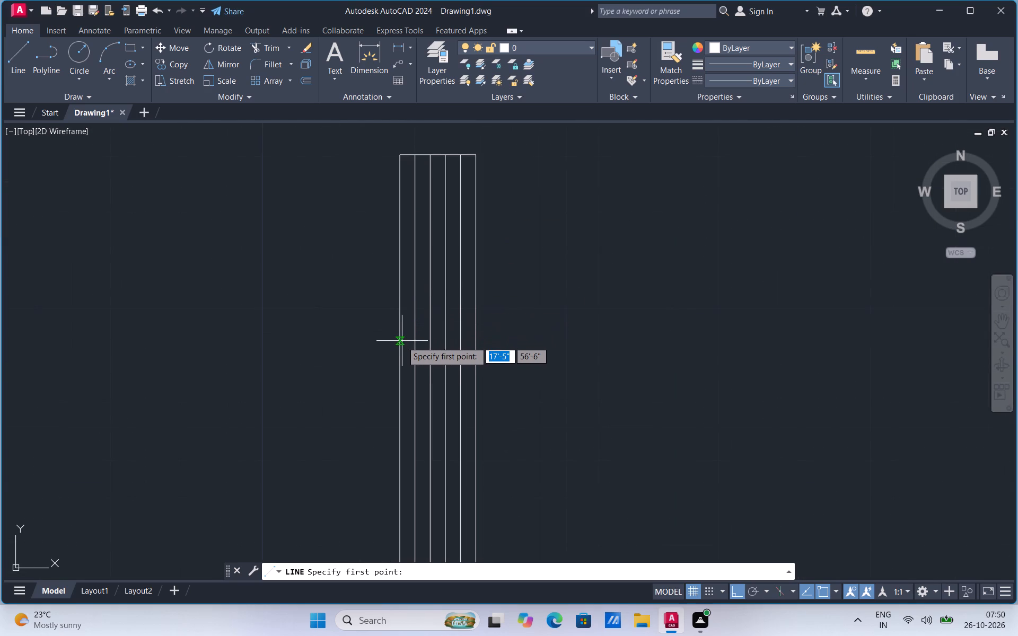
{"action": "left_click", "coordinate": [401, 343]}
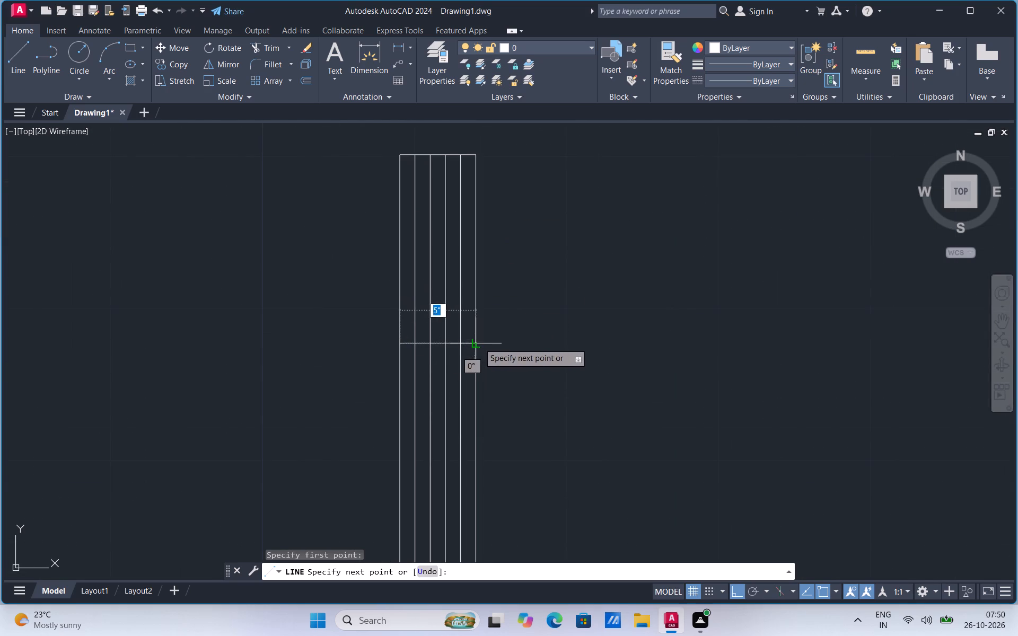
{"action": "left_click", "coordinate": [479, 343]}
{"action": "scroll", "coordinate": [503, 276], "scroll_direction": "down", "scroll_amount": 2}
{"action": "left_click", "coordinate": [14, 63]}
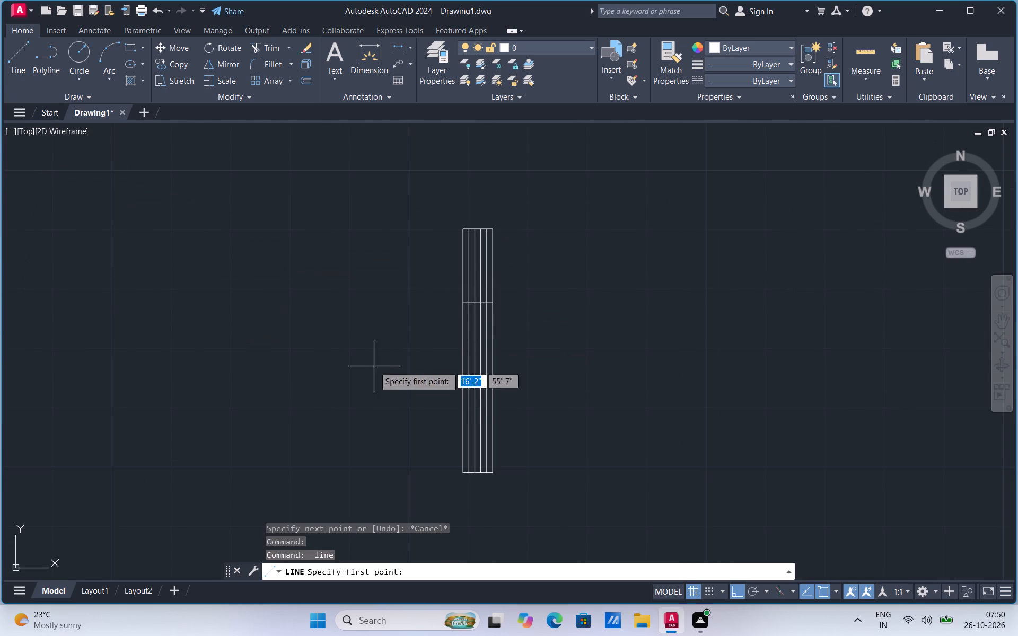
{"action": "left_click", "coordinate": [462, 386]}
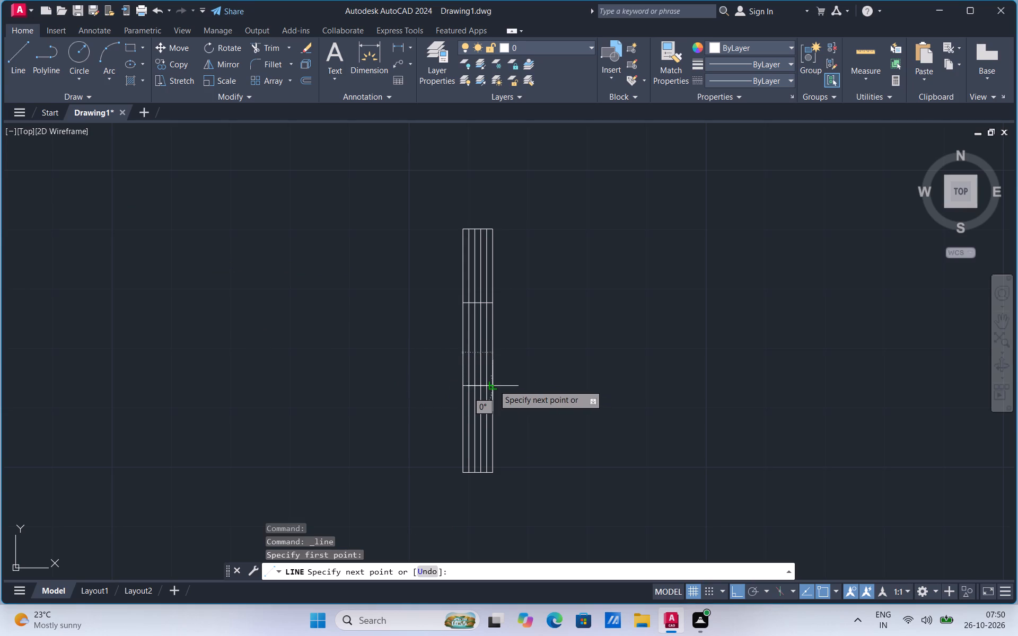
{"action": "left_click", "coordinate": [494, 385]}
{"action": "key", "text": "Escape"}
Copy the upper cross line to about 1" above itself and to about 1" below the lower cross line.
{"action": "scroll", "coordinate": [479, 303], "scroll_direction": "up", "scroll_amount": 3}
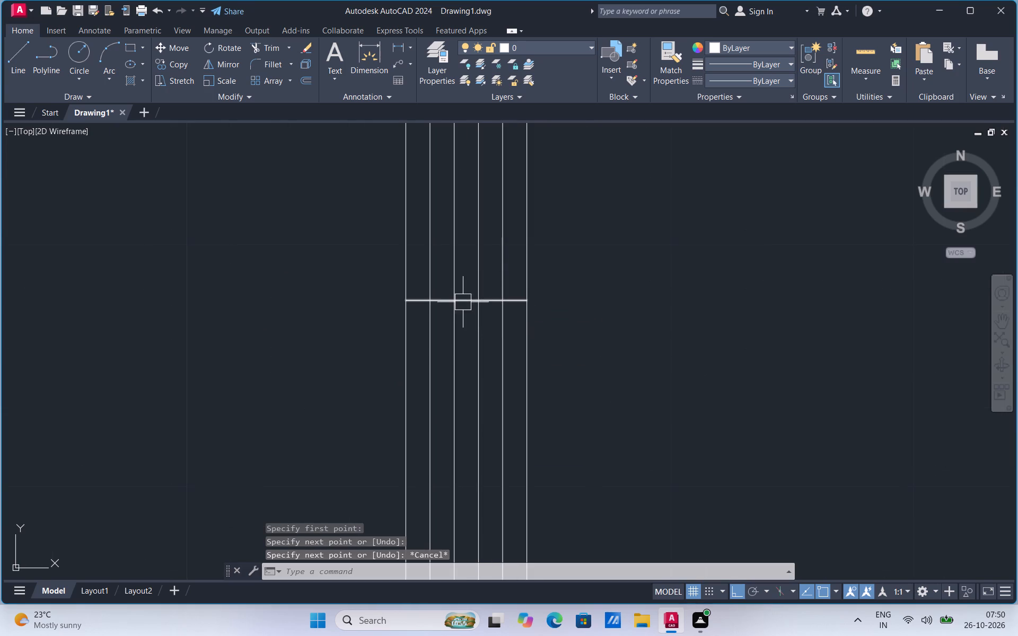
{"action": "scroll", "coordinate": [462, 296], "scroll_direction": "up", "scroll_amount": 1}
{"action": "scroll", "coordinate": [402, 300], "scroll_direction": "up", "scroll_amount": 1}
{"action": "left_click", "coordinate": [387, 307]}
{"action": "right_click", "coordinate": [387, 307]}
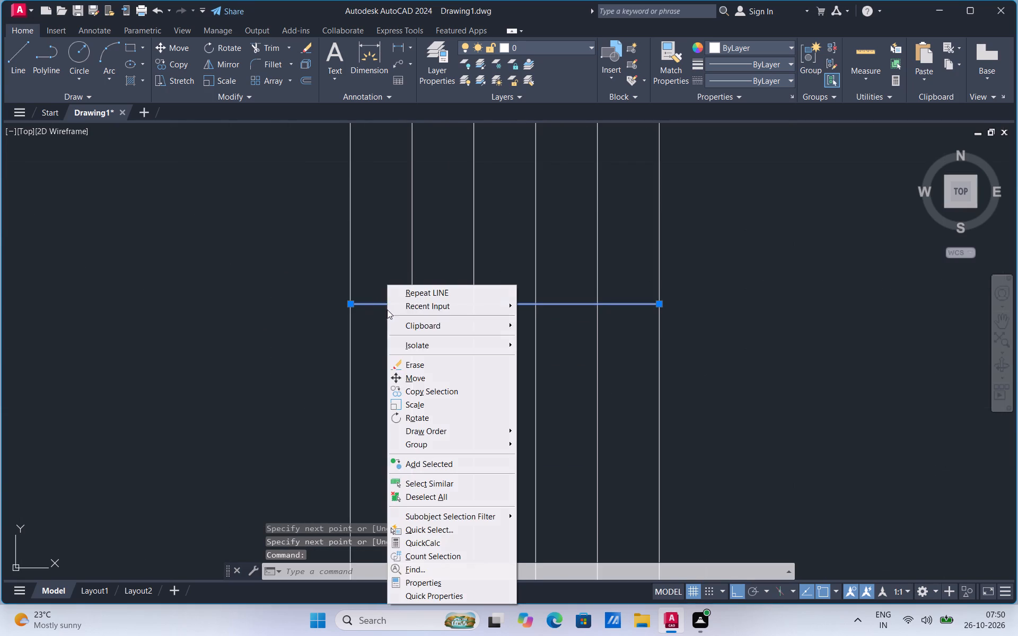
{"action": "left_click", "coordinate": [420, 390]}
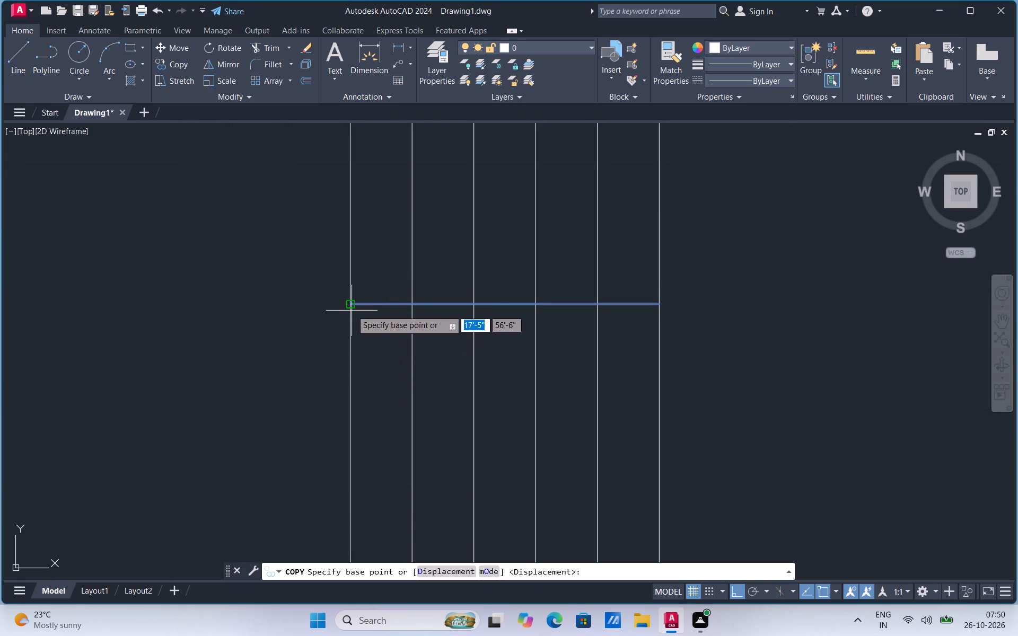
{"action": "left_click", "coordinate": [352, 306]}
{"action": "left_click", "coordinate": [352, 238]}
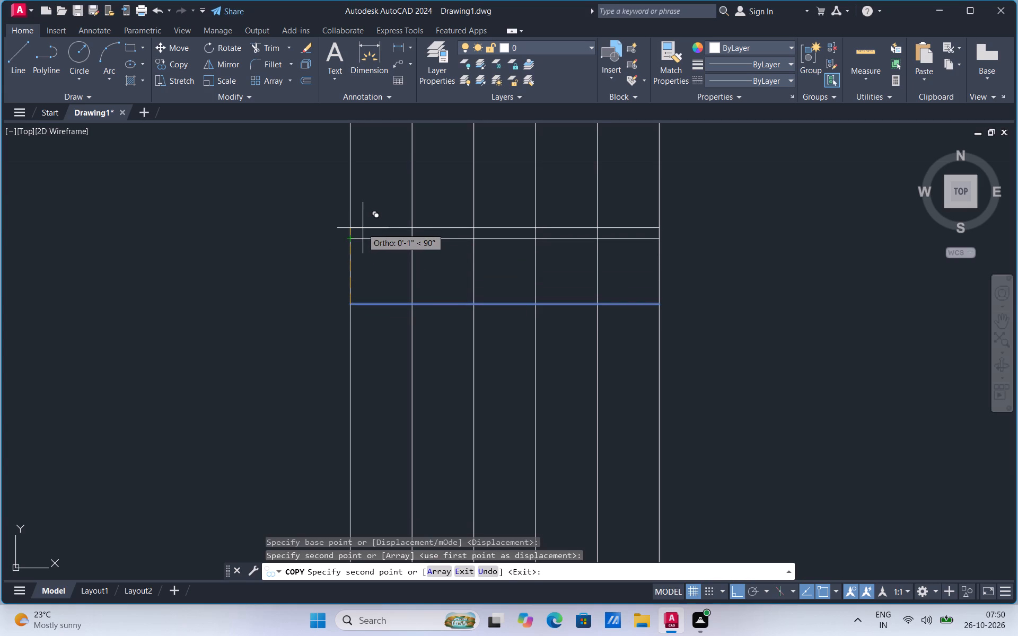
{"action": "scroll", "coordinate": [363, 228], "scroll_direction": "down", "scroll_amount": 4}
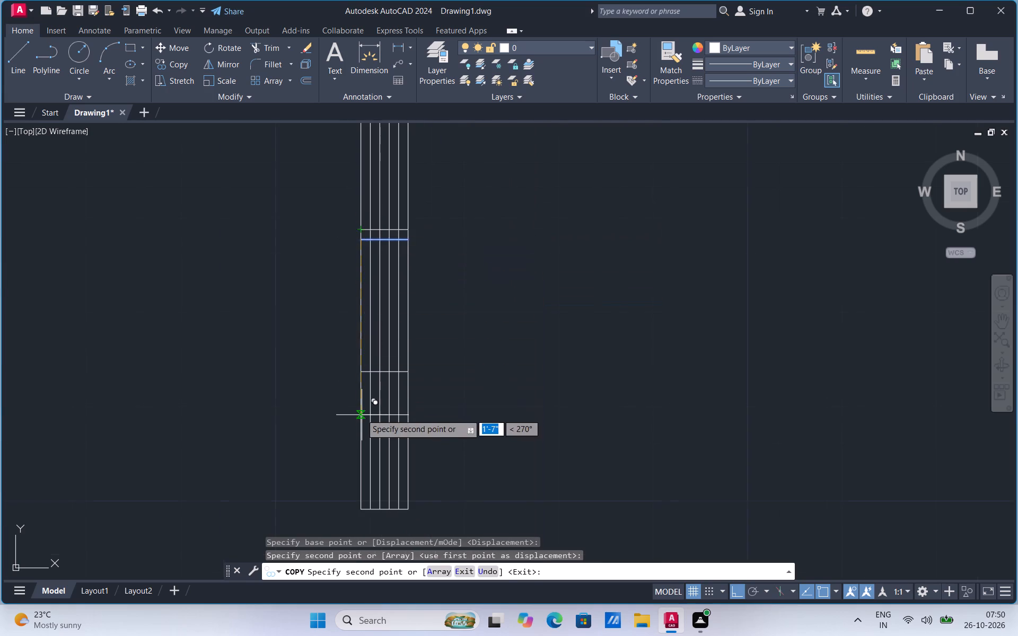
{"action": "scroll", "coordinate": [361, 412], "scroll_direction": "up", "scroll_amount": 2}
{"action": "scroll", "coordinate": [375, 350], "scroll_direction": "up", "scroll_amount": 2}
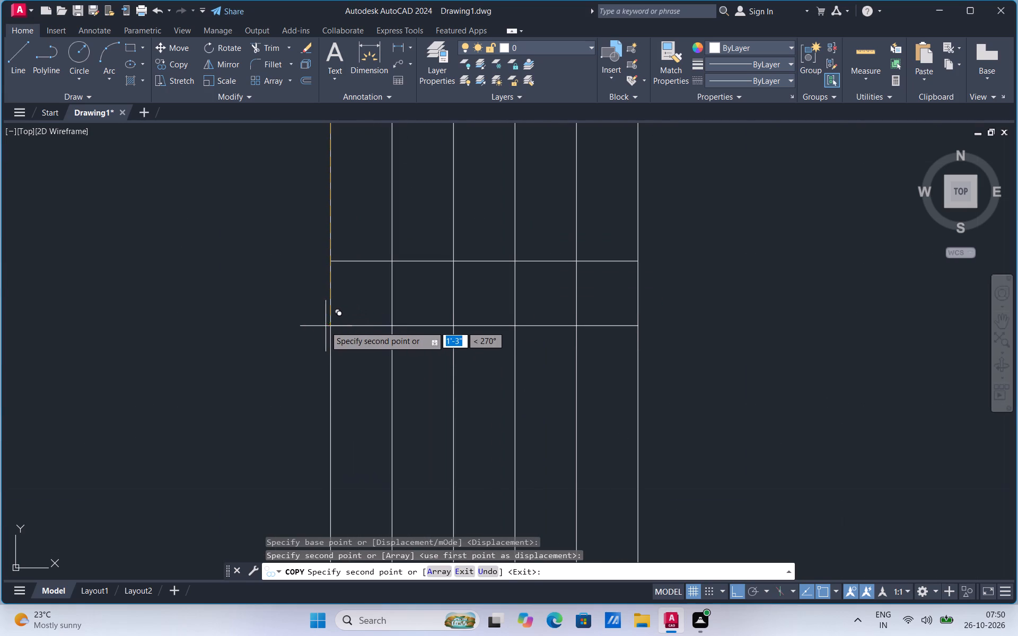
{"action": "left_click", "coordinate": [333, 331]}
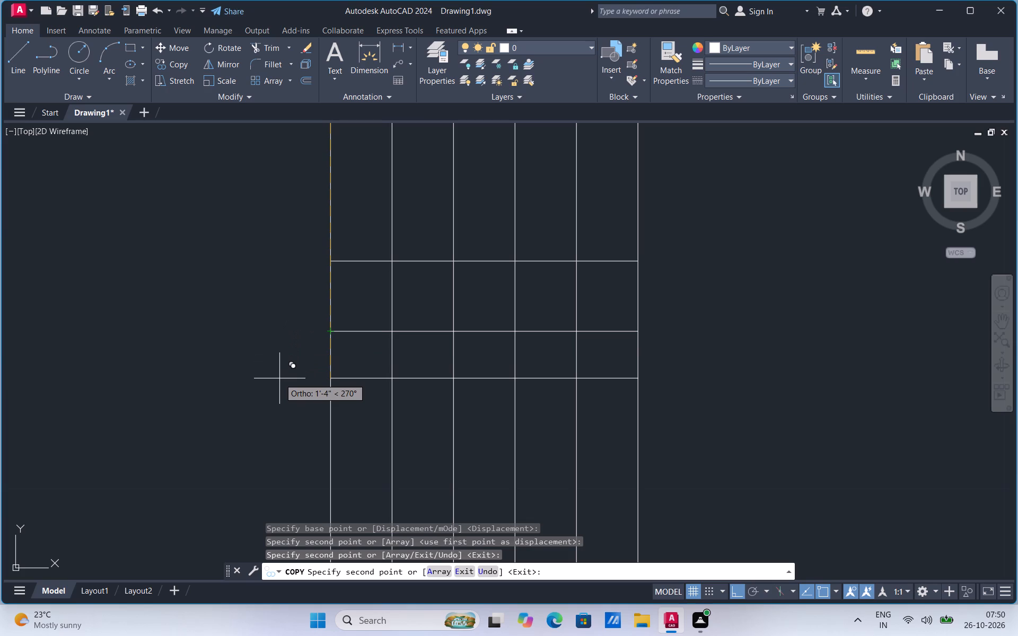
{"action": "key", "text": "Escape"}
Trim the left ends of the upper pair of cross lines and the two right inner verticals above that pair.
{"action": "scroll", "coordinate": [379, 440], "scroll_direction": "down", "scroll_amount": 3}
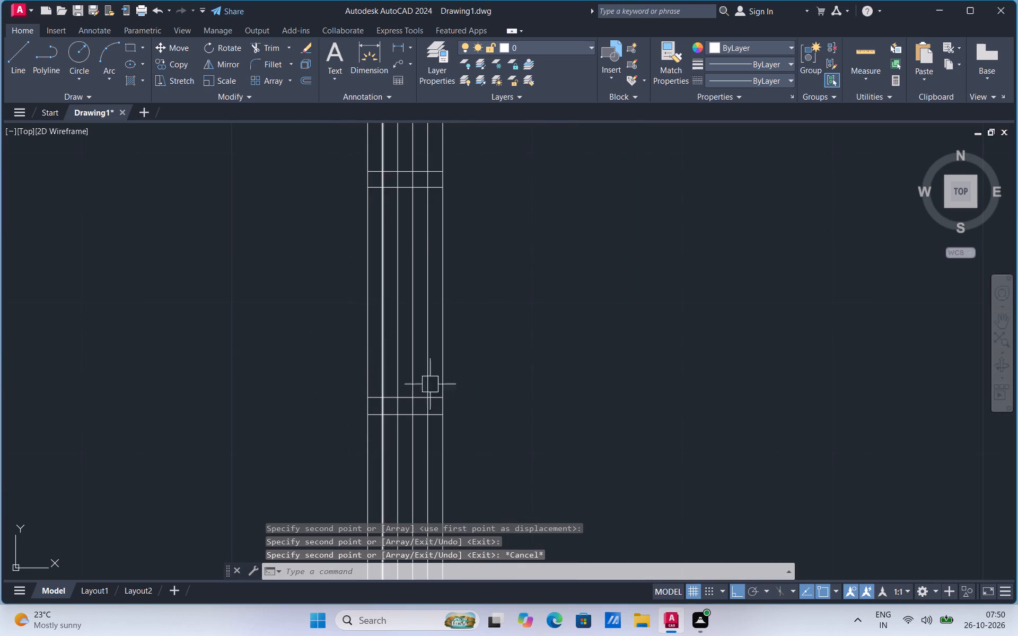
{"action": "scroll", "coordinate": [436, 404], "scroll_direction": "down", "scroll_amount": 2}
{"action": "scroll", "coordinate": [420, 242], "scroll_direction": "up", "scroll_amount": 2}
{"action": "scroll", "coordinate": [441, 308], "scroll_direction": "up", "scroll_amount": 1}
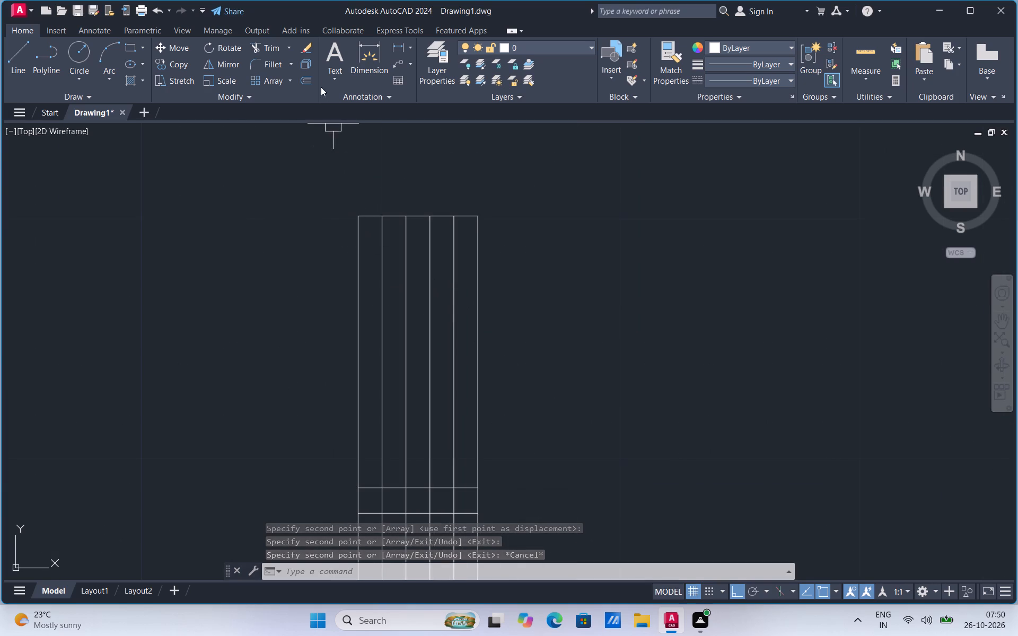
{"action": "left_click", "coordinate": [275, 46]}
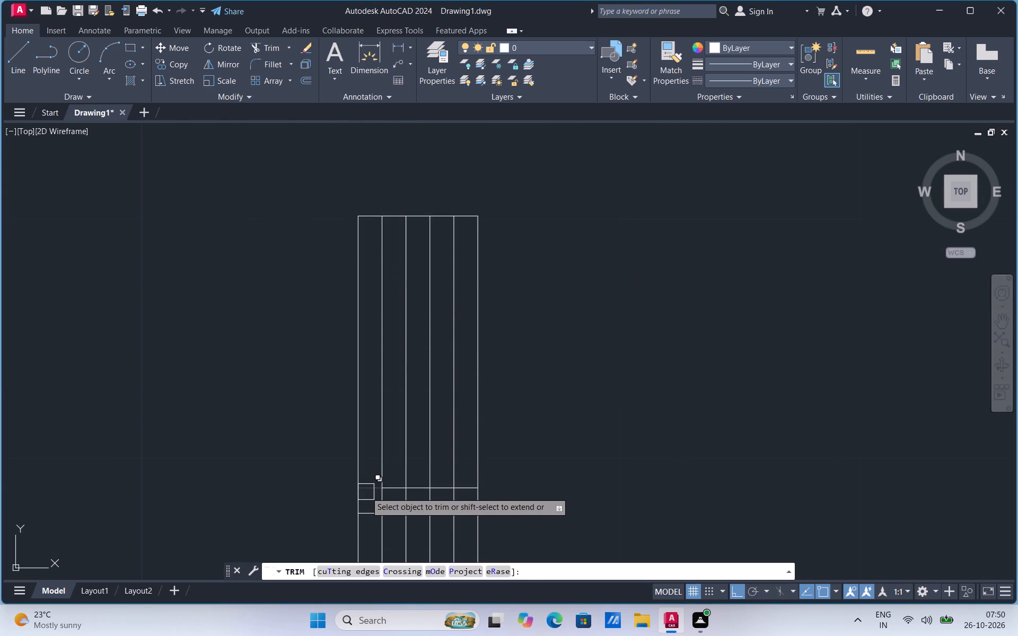
{"action": "left_click", "coordinate": [366, 492]}
{"action": "left_click", "coordinate": [370, 514]}
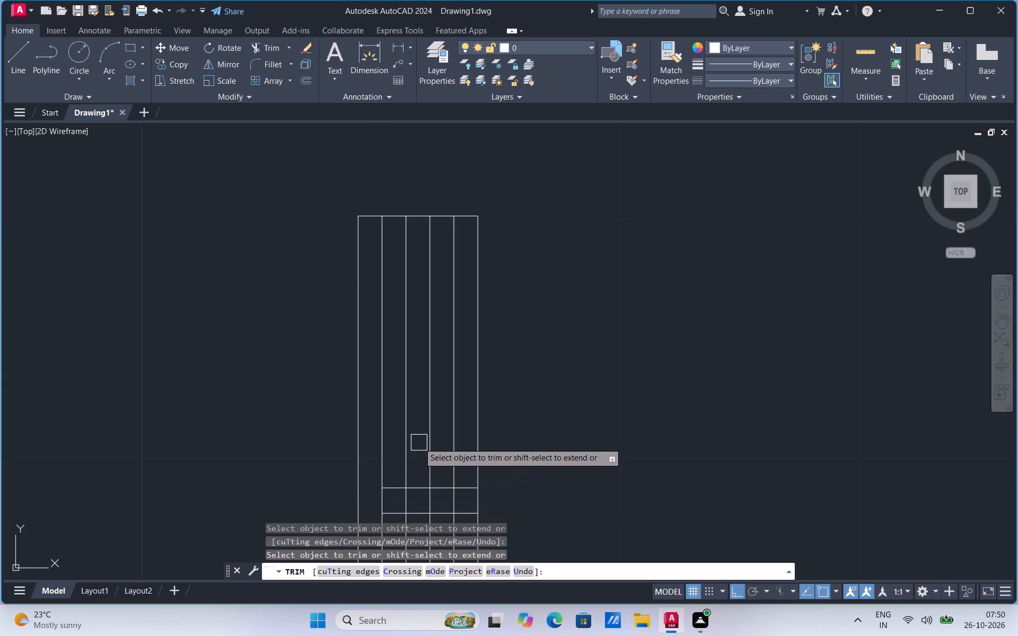
{"action": "left_click", "coordinate": [425, 435]}
{"action": "left_click", "coordinate": [452, 425]}
{"action": "scroll", "coordinate": [457, 312], "scroll_direction": "down", "scroll_amount": 1}
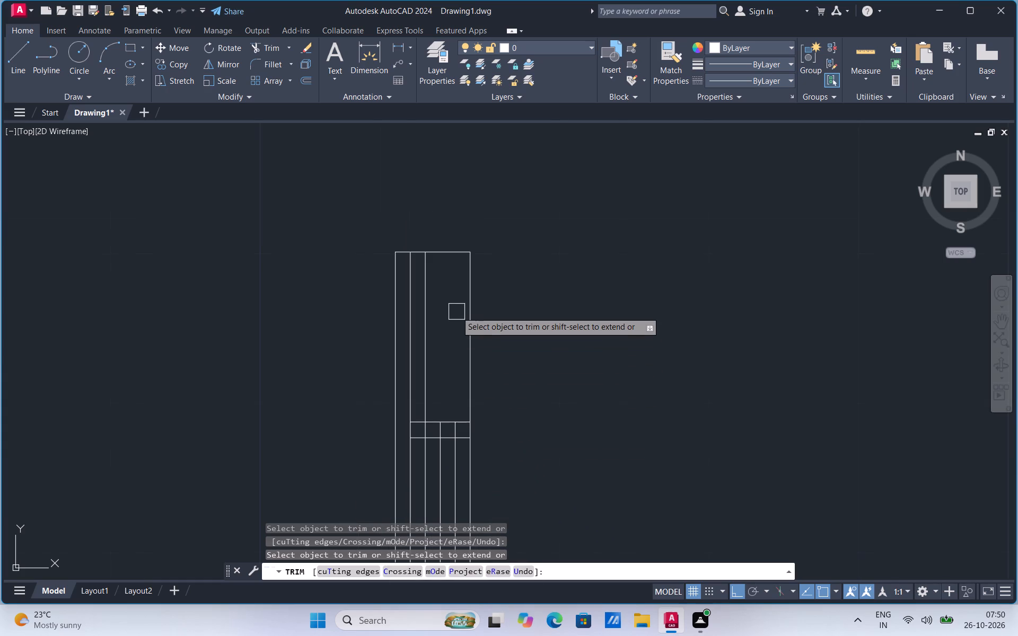
{"action": "scroll", "coordinate": [451, 427], "scroll_direction": "up", "scroll_amount": 1}
Trim away the upper pair of cross lines and the rightmost inner vertical beyond the third inner vertical.
{"action": "left_click", "coordinate": [445, 444]}
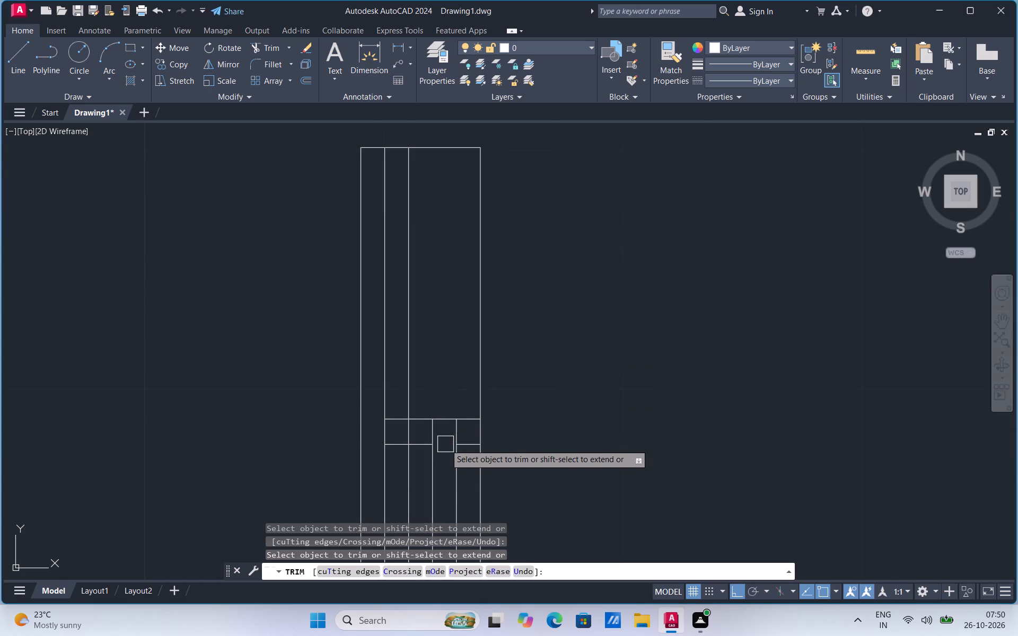
{"action": "left_click", "coordinate": [444, 421]}
{"action": "left_click_drag", "start_coordinate": [452, 471], "coordinate": [452, 464]}
{"action": "left_click", "coordinate": [452, 431]}
{"action": "left_click", "coordinate": [467, 412]}
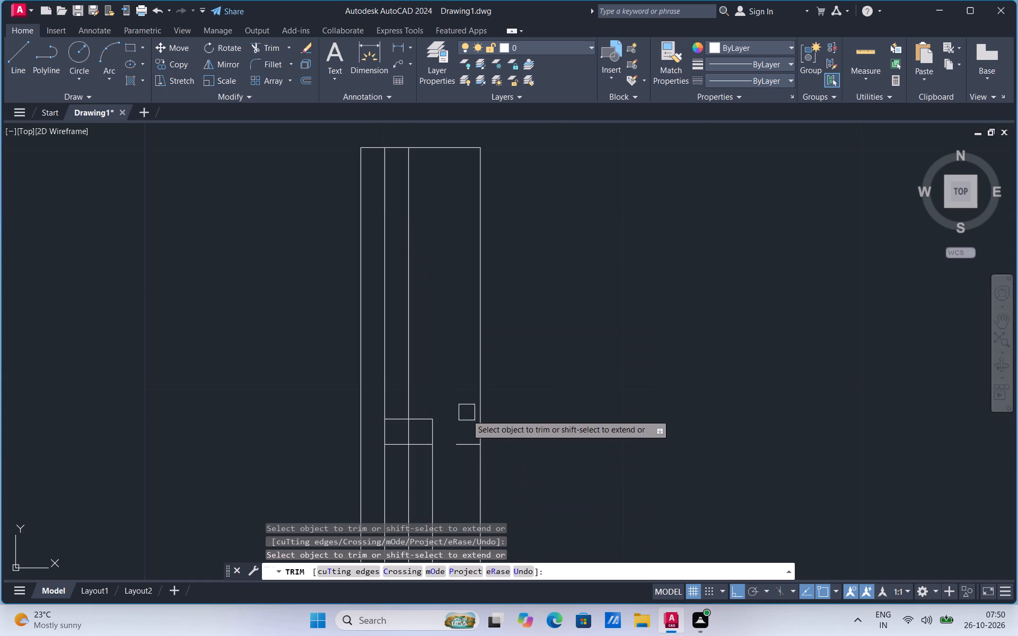
{"action": "left_click", "coordinate": [464, 450]}
Trim the remaining segments at the upper crossing so the two left inner verticals step 1" to the right.
{"action": "left_click", "coordinate": [390, 473]}
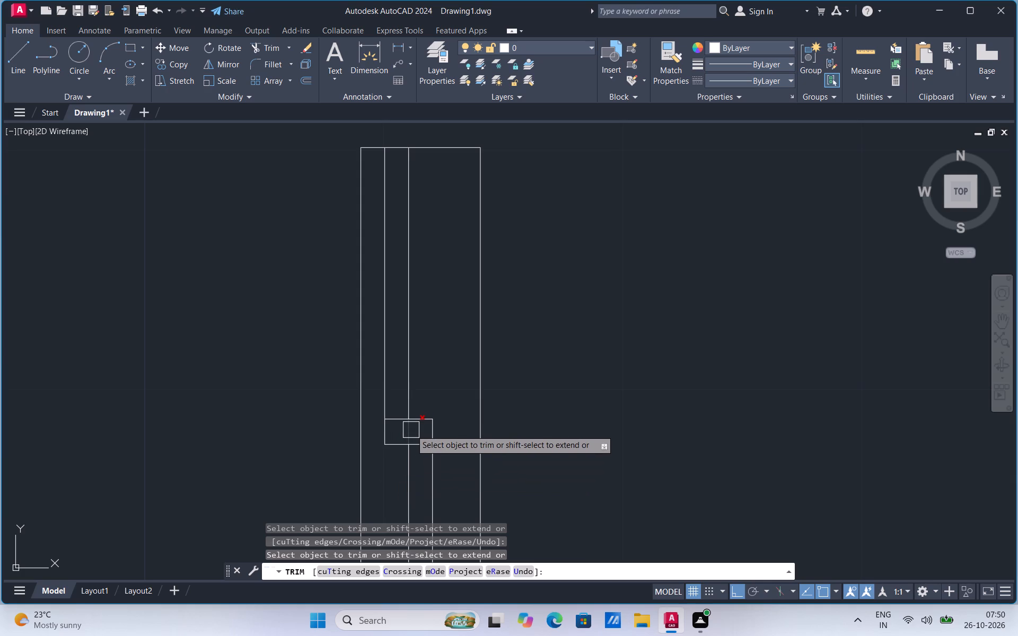
{"action": "left_click", "coordinate": [411, 430]}
{"action": "left_click", "coordinate": [397, 421]}
{"action": "scroll", "coordinate": [436, 317], "scroll_direction": "down", "scroll_amount": 2}
{"action": "scroll", "coordinate": [431, 352], "scroll_direction": "up", "scroll_amount": 3}
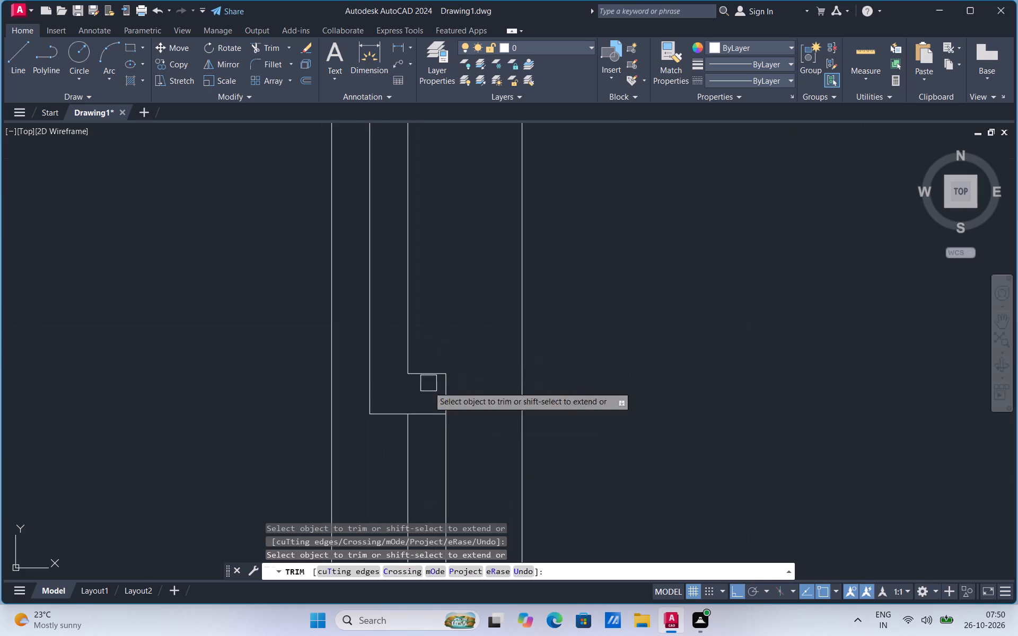
{"action": "left_click", "coordinate": [424, 414]}
Trim the lower crossing: the inner vertical below it, the cross lines' left ends, and the inner pieces between the two cross lines.
{"action": "scroll", "coordinate": [443, 267], "scroll_direction": "down", "scroll_amount": 4}
{"action": "scroll", "coordinate": [441, 338], "scroll_direction": "up", "scroll_amount": 3}
{"action": "scroll", "coordinate": [439, 356], "scroll_direction": "down", "scroll_amount": 1}
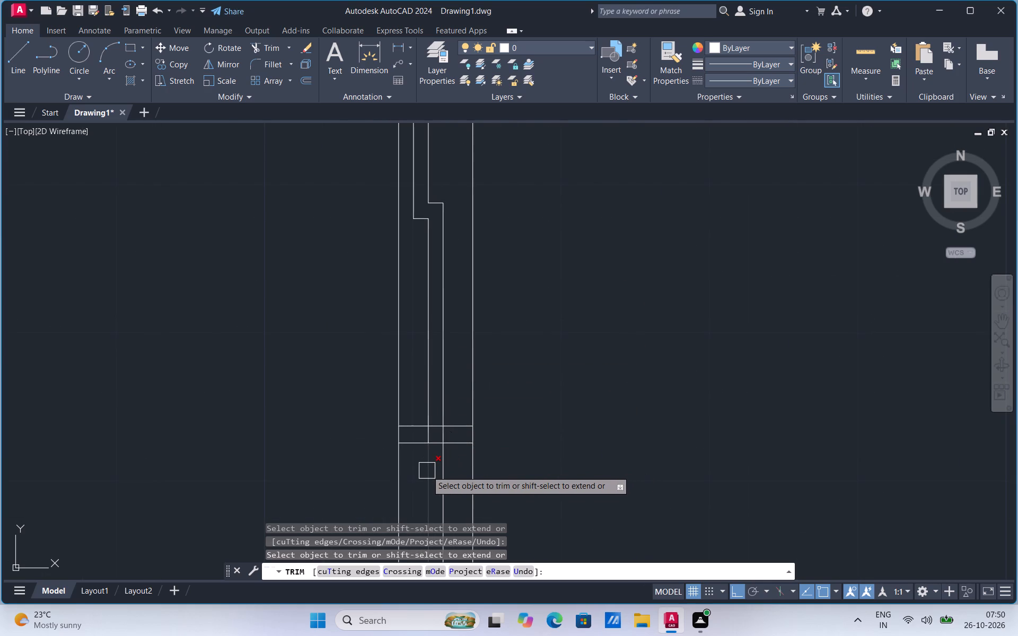
{"action": "left_click", "coordinate": [427, 471]}
{"action": "left_click", "coordinate": [415, 447]}
{"action": "left_click", "coordinate": [415, 428]}
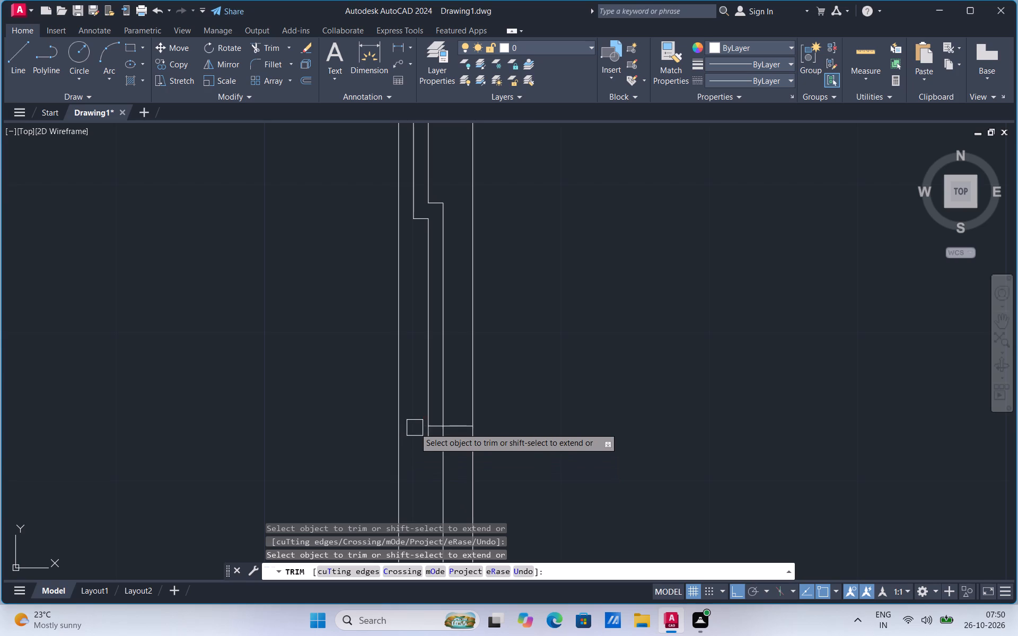
{"action": "scroll", "coordinate": [437, 429], "scroll_direction": "up", "scroll_amount": 2}
{"action": "left_click", "coordinate": [435, 421]}
{"action": "left_click", "coordinate": [449, 443]}
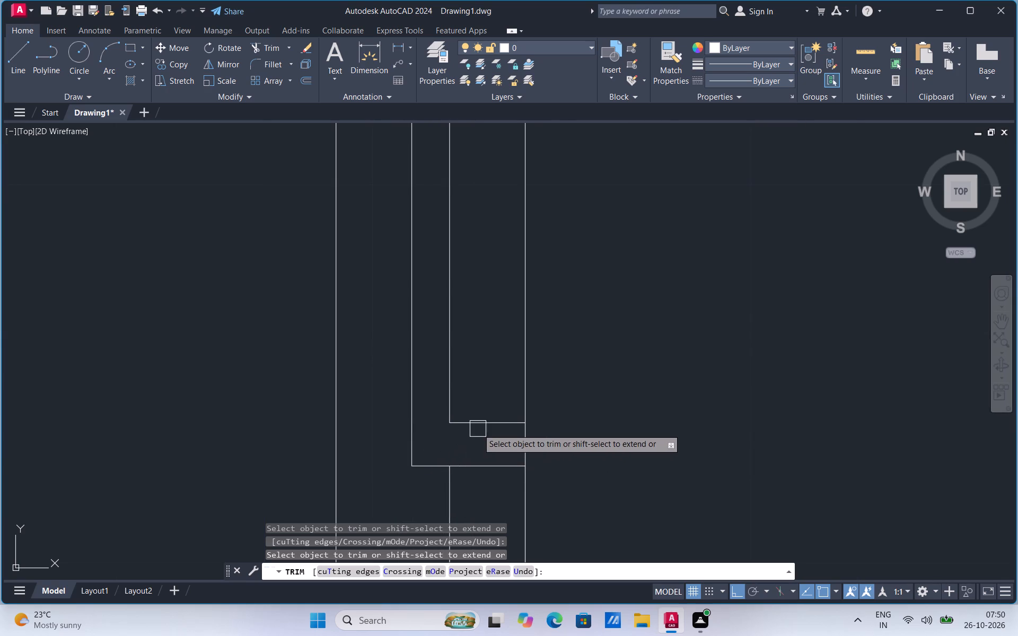
{"action": "scroll", "coordinate": [487, 385], "scroll_direction": "down", "scroll_amount": 2}
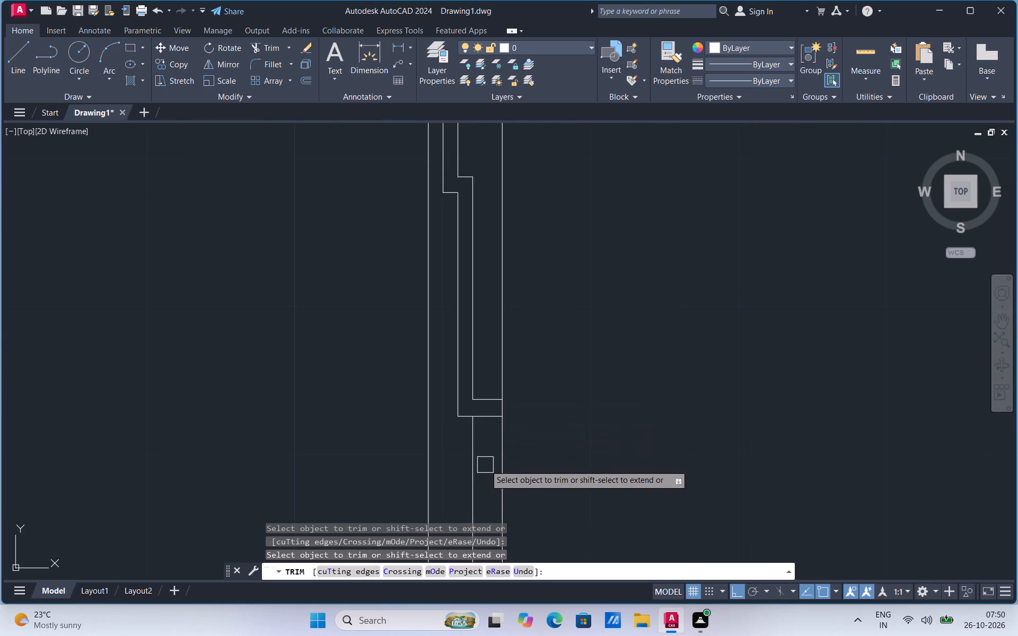
{"action": "key", "text": "Escape"}
Copy the remaining inner vertical below the lower crossing 1" to its right.
{"action": "left_click", "coordinate": [475, 460]}
{"action": "right_click", "coordinate": [475, 460]}
{"action": "left_click", "coordinate": [520, 247]}
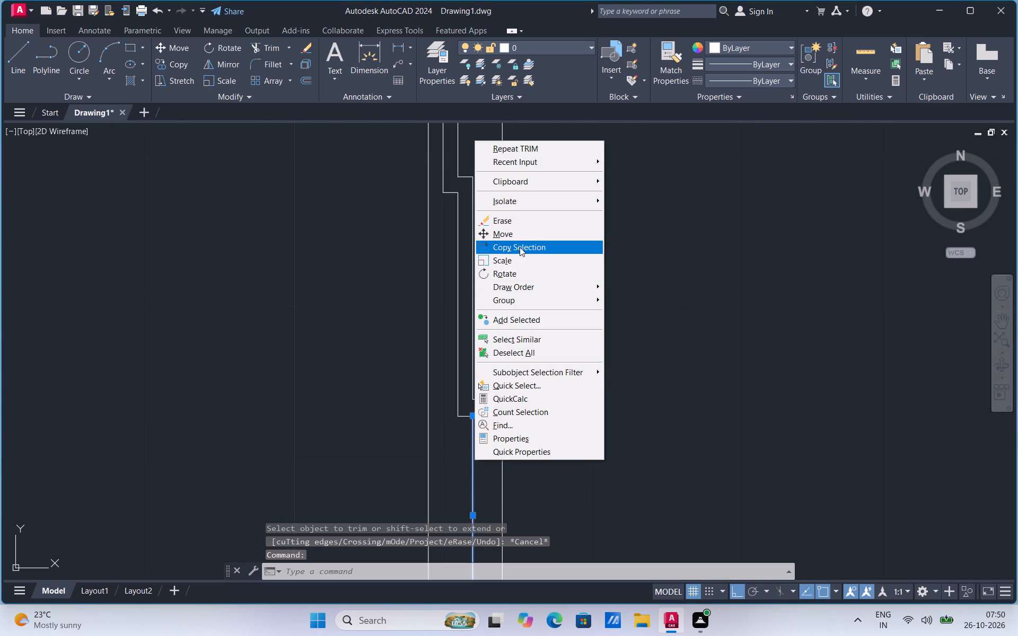
{"action": "left_click", "coordinate": [472, 416]}
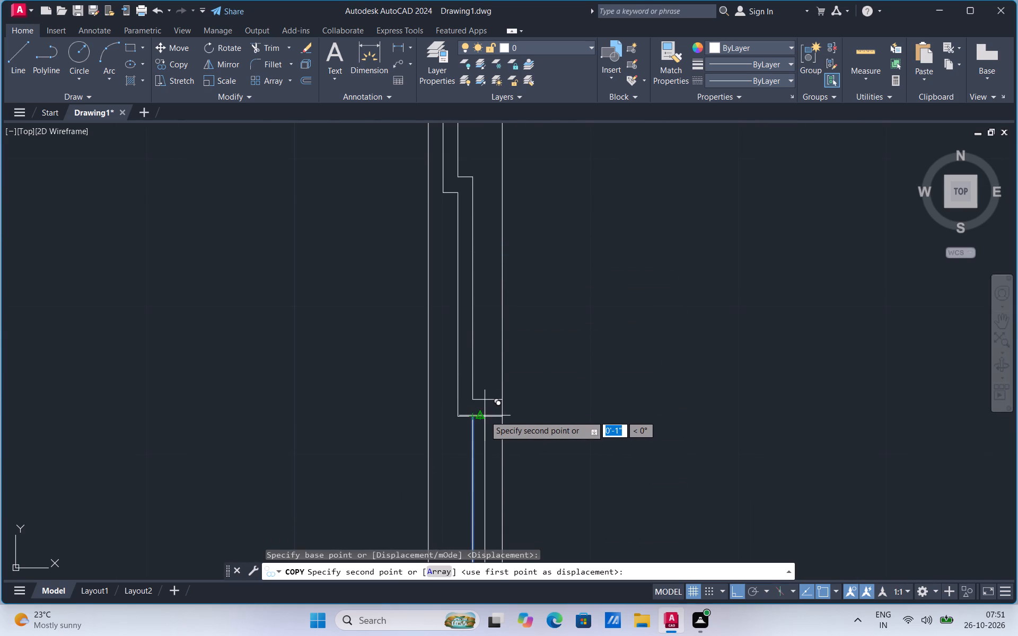
{"action": "key", "text": "1"}
{"action": "key", "text": "Return"}
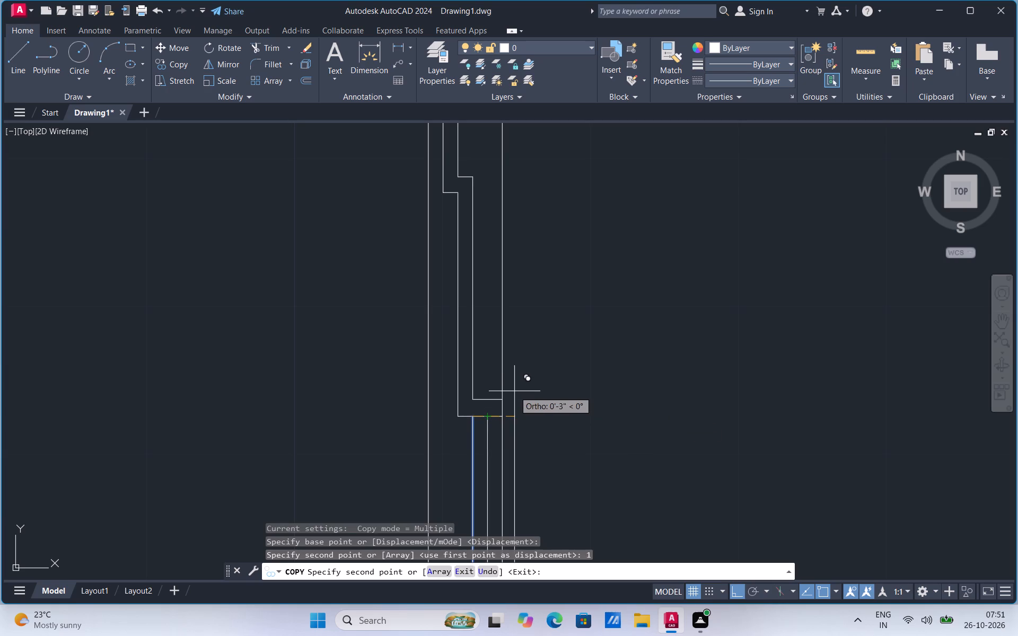
{"action": "key", "text": "Escape"}
Extend the copied vertical up to the upper cross line of the lower pair.
{"action": "type", "text": "ex"}
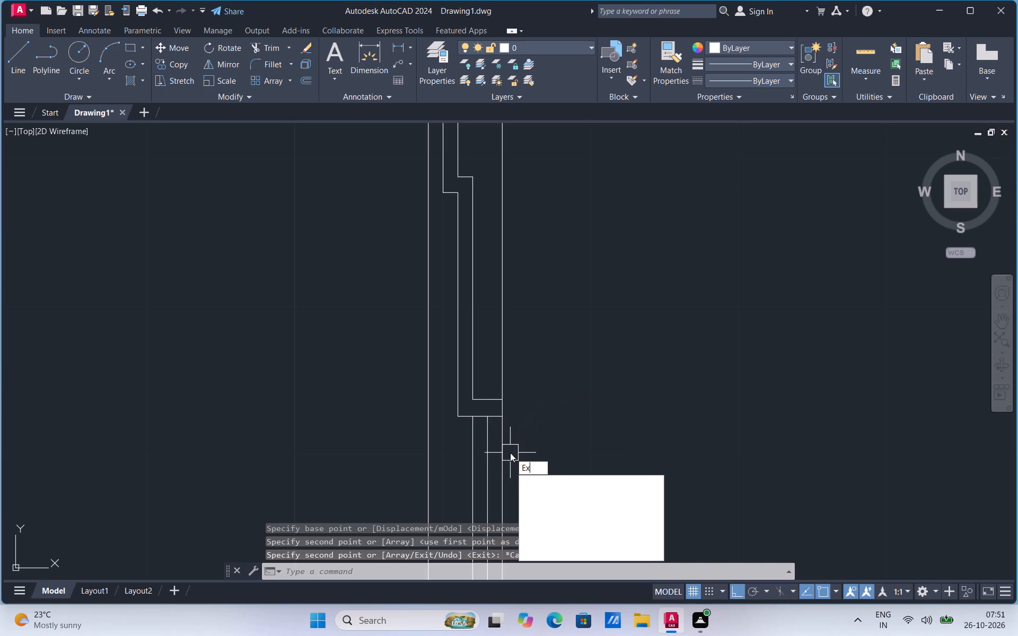
{"action": "left_click", "coordinate": [559, 483]}
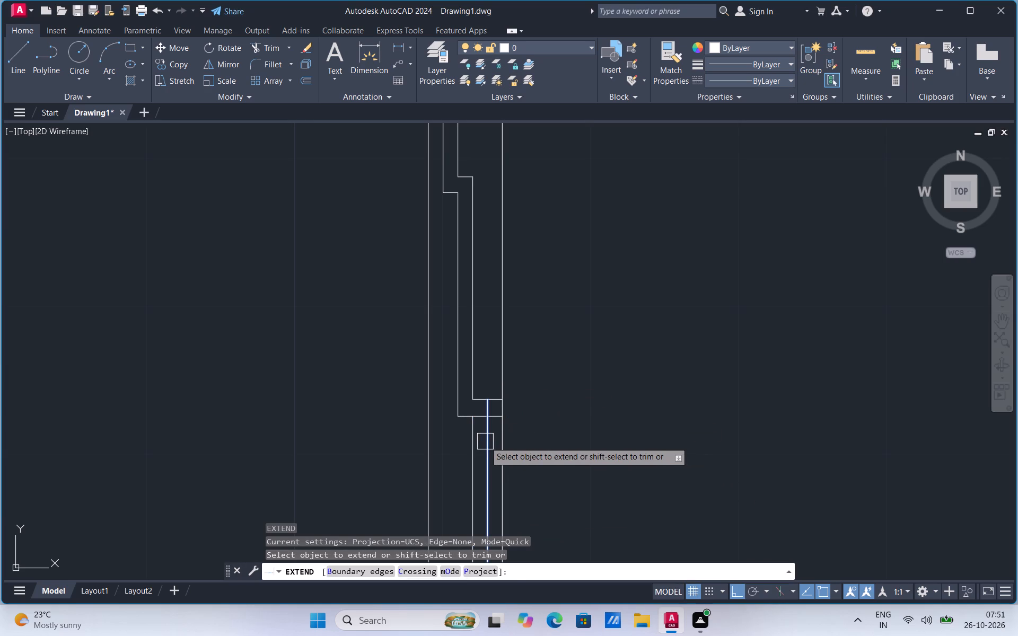
{"action": "left_click", "coordinate": [485, 441]}
Trim the excess cross-line segments at the lower crossing so both inner lines step 1" to the right.
{"action": "left_click", "coordinate": [268, 47]}
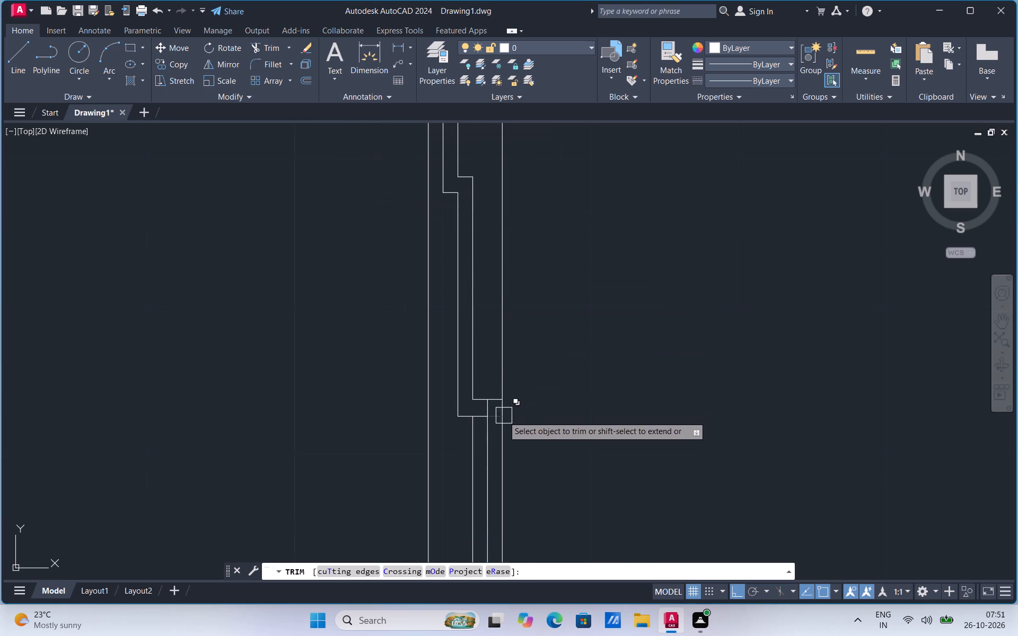
{"action": "scroll", "coordinate": [503, 416], "scroll_direction": "up", "scroll_amount": 3}
{"action": "left_click", "coordinate": [396, 421]}
{"action": "left_click", "coordinate": [456, 422]}
{"action": "left_click", "coordinate": [458, 354]}
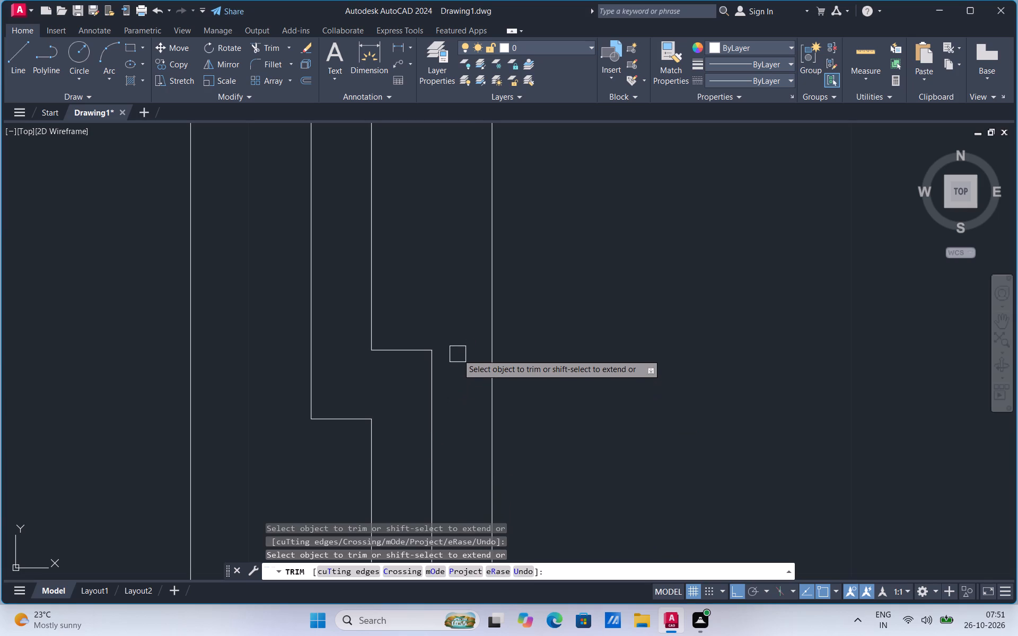
{"action": "scroll", "coordinate": [458, 354], "scroll_direction": "down", "scroll_amount": 4}
{"action": "scroll", "coordinate": [531, 442], "scroll_direction": "down", "scroll_amount": 2}
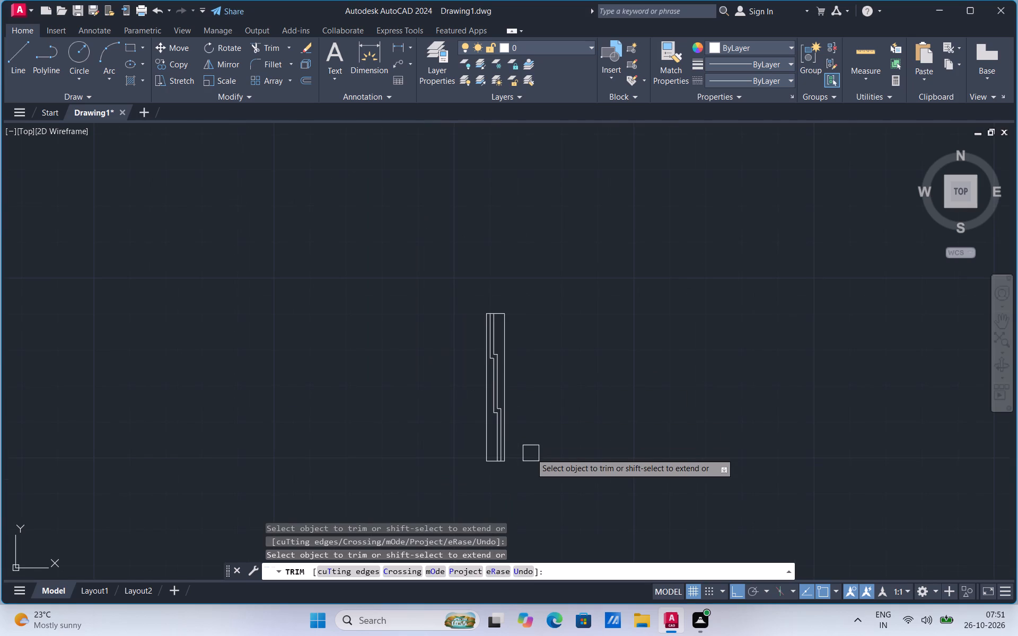
{"action": "key", "text": "Escape"}
Group all the lines of the finished opening symbol.
{"action": "left_click", "coordinate": [474, 496]}
{"action": "left_click", "coordinate": [555, 249]}
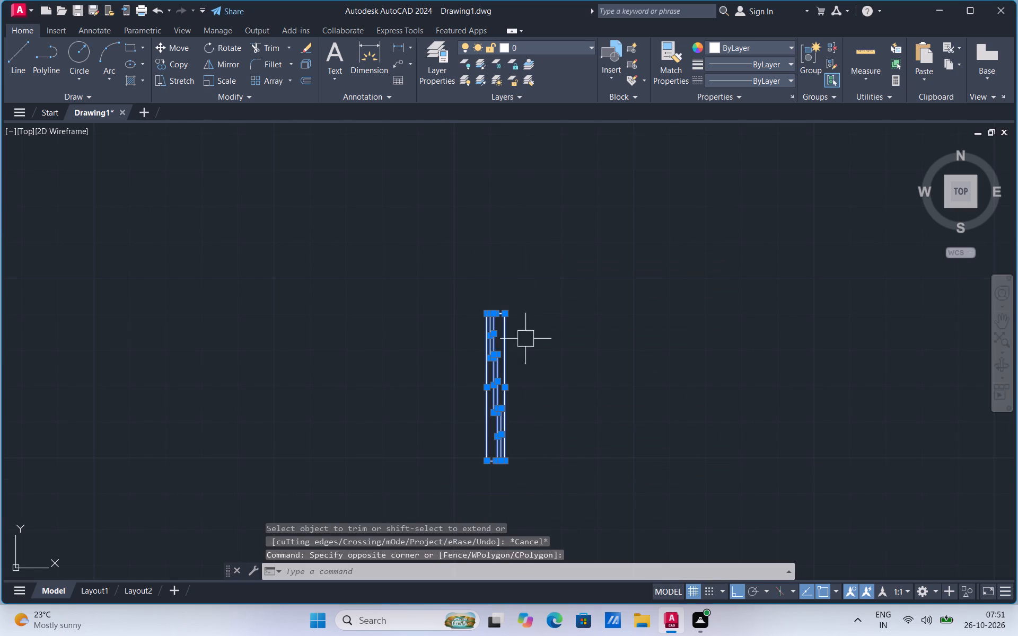
{"action": "right_click", "coordinate": [506, 373]}
{"action": "left_click", "coordinate": [545, 236]}
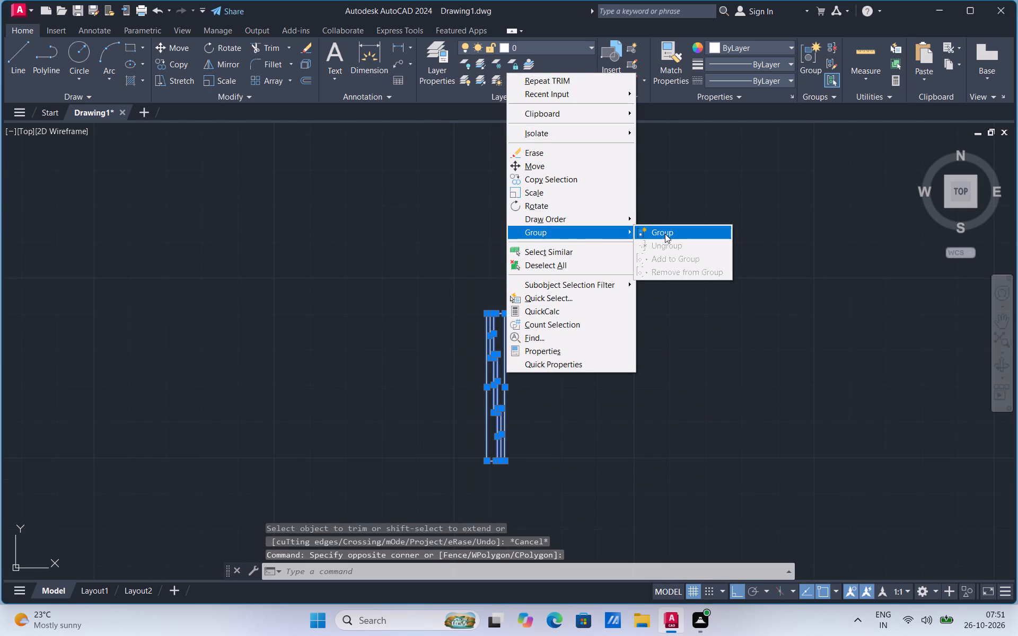
{"action": "left_click", "coordinate": [665, 234]}
Move the opening symbol by its bottom-left corner to the bottom-right inner corner of the 5'-8" by 3'-5" room.
{"action": "left_click", "coordinate": [513, 377]}
{"action": "left_click", "coordinate": [495, 391]}
{"action": "right_click", "coordinate": [495, 391]}
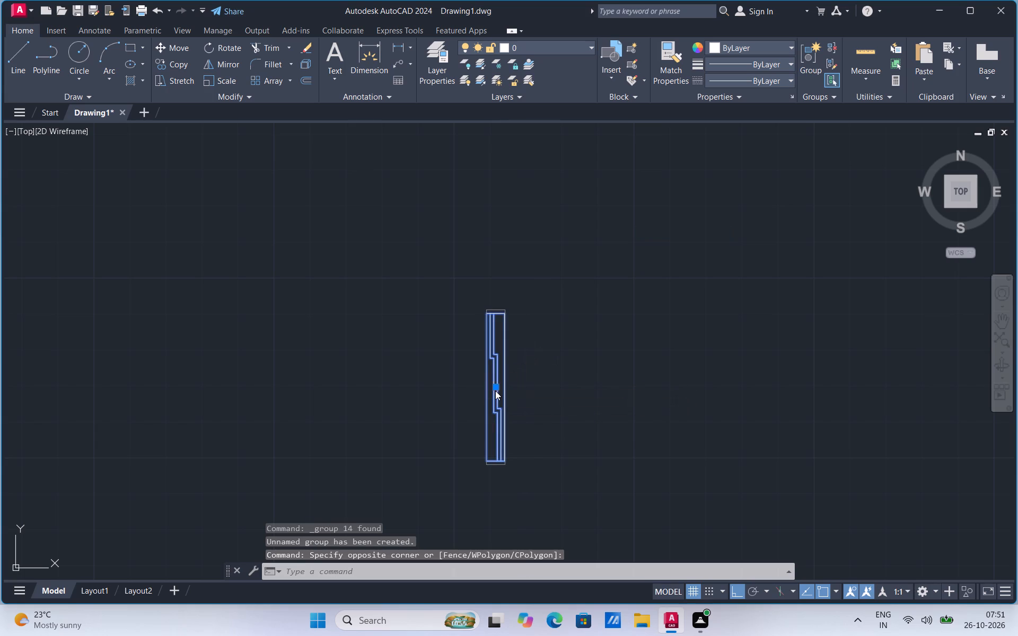
{"action": "left_click", "coordinate": [540, 185]}
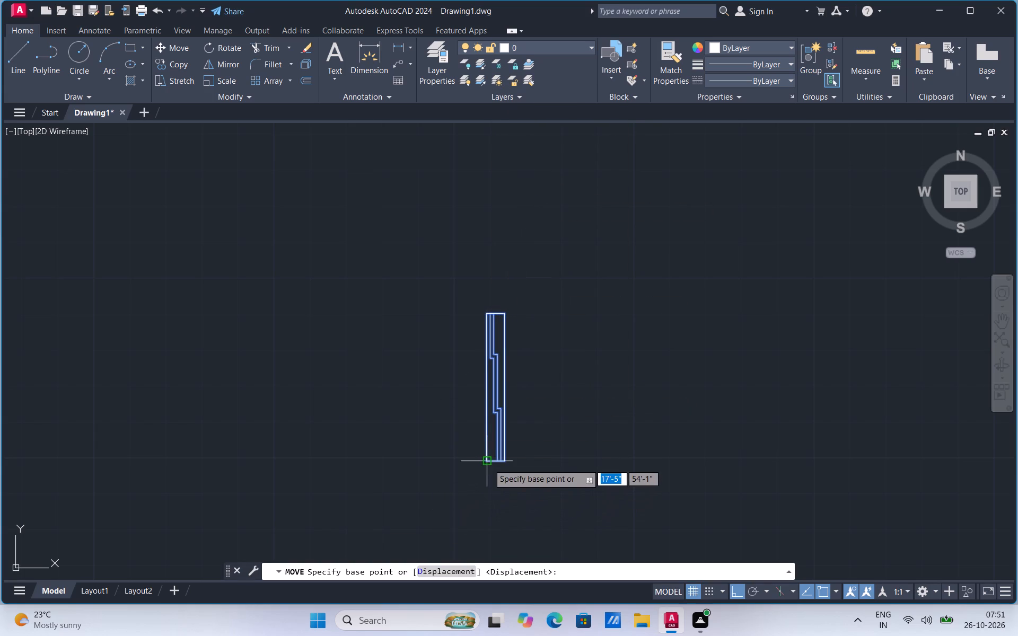
{"action": "left_click", "coordinate": [489, 460]}
{"action": "scroll", "coordinate": [375, 469], "scroll_direction": "down", "scroll_amount": 4}
{"action": "scroll", "coordinate": [621, 459], "scroll_direction": "up", "scroll_amount": 4}
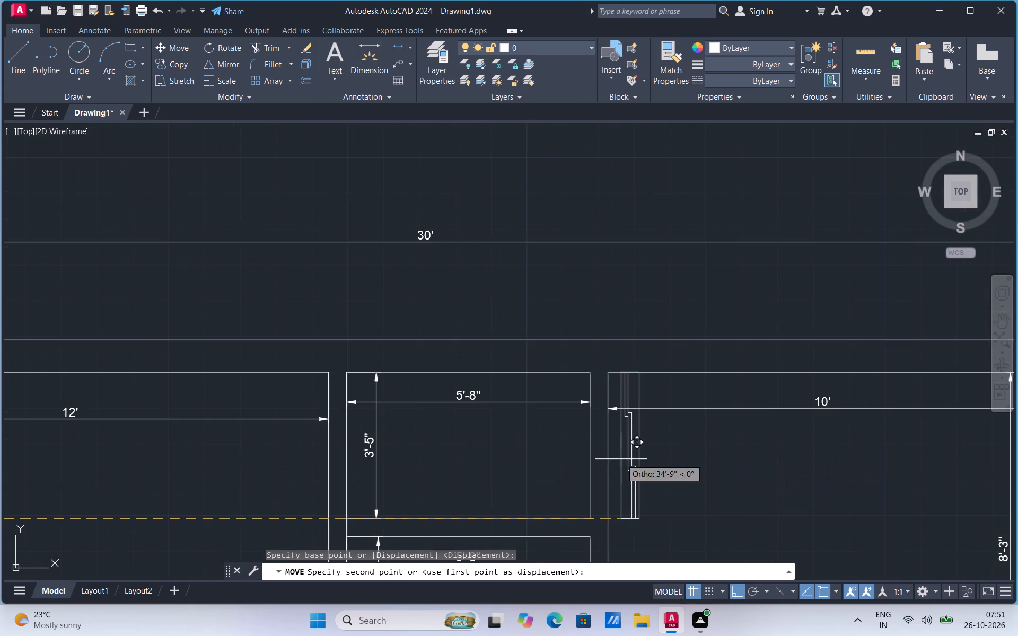
{"action": "left_click", "coordinate": [590, 519]}
Add multiline text reading BEDROOM with 12'0"X12'0" on a second line inside the 12' by 12' room.
{"action": "scroll", "coordinate": [662, 471], "scroll_direction": "down", "scroll_amount": 2}
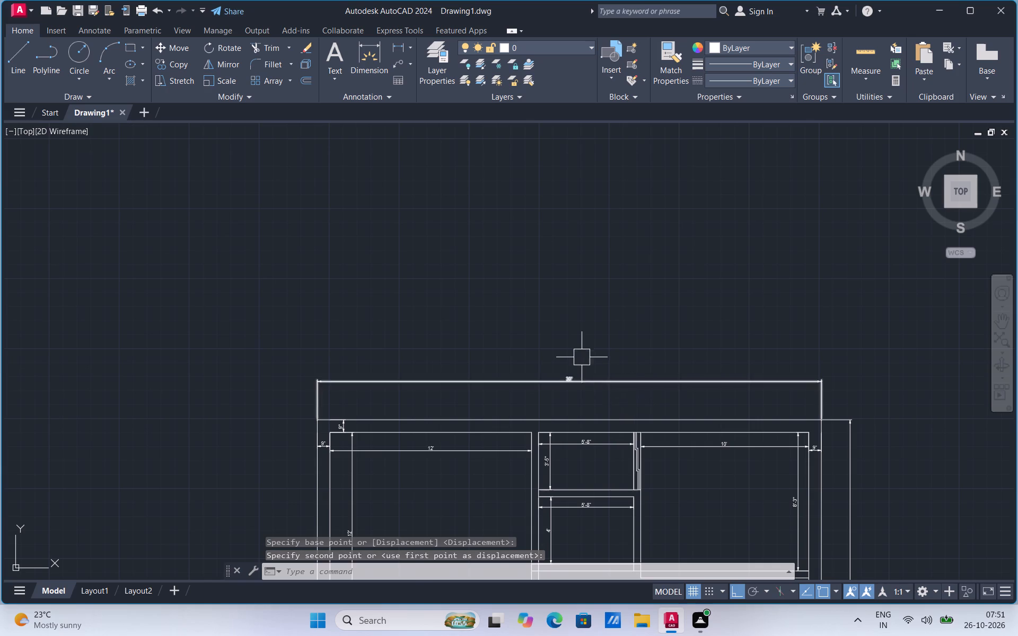
{"action": "scroll", "coordinate": [578, 355], "scroll_direction": "down", "scroll_amount": 1}
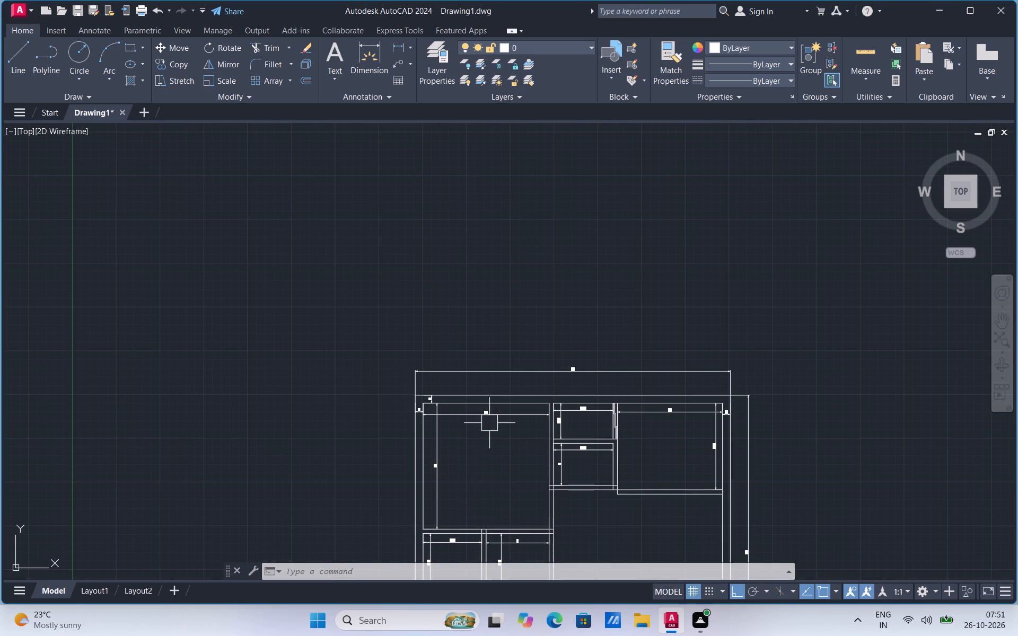
{"action": "scroll", "coordinate": [493, 525], "scroll_direction": "up", "scroll_amount": 1}
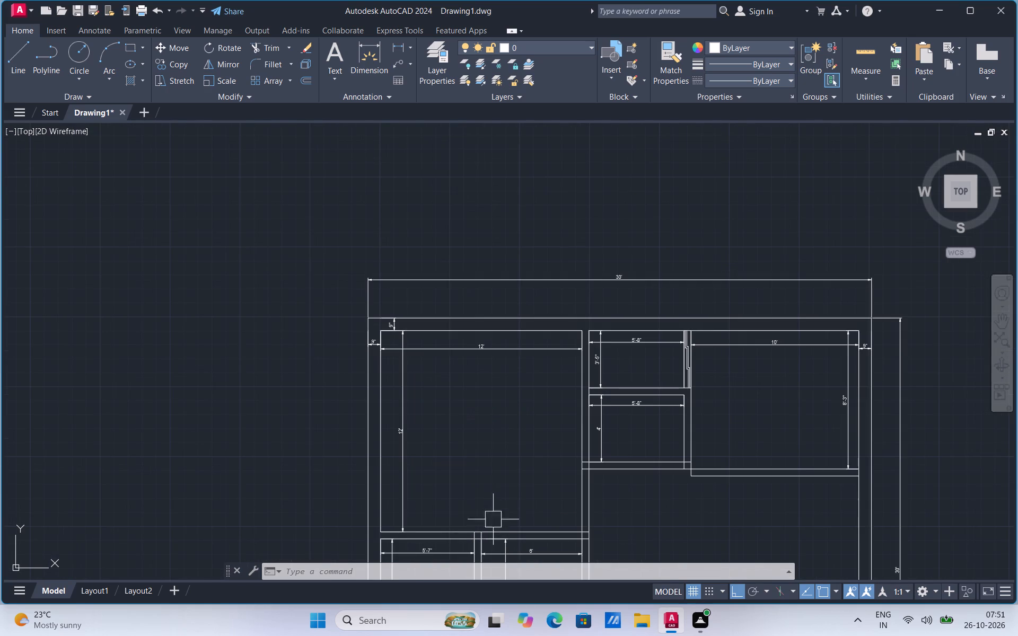
{"action": "left_click", "coordinate": [335, 77]}
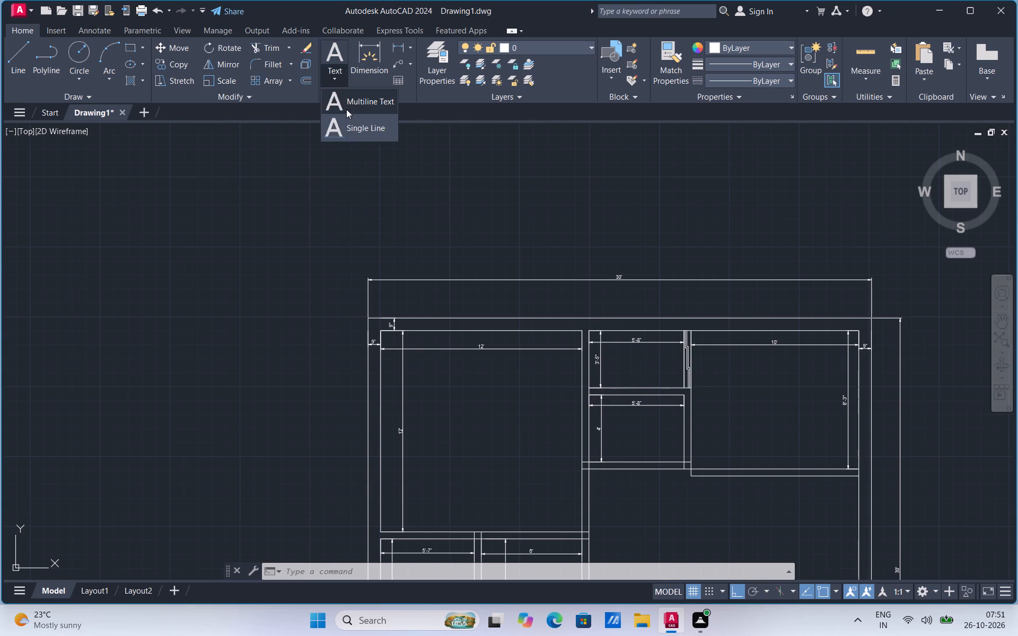
{"action": "left_click", "coordinate": [346, 111]}
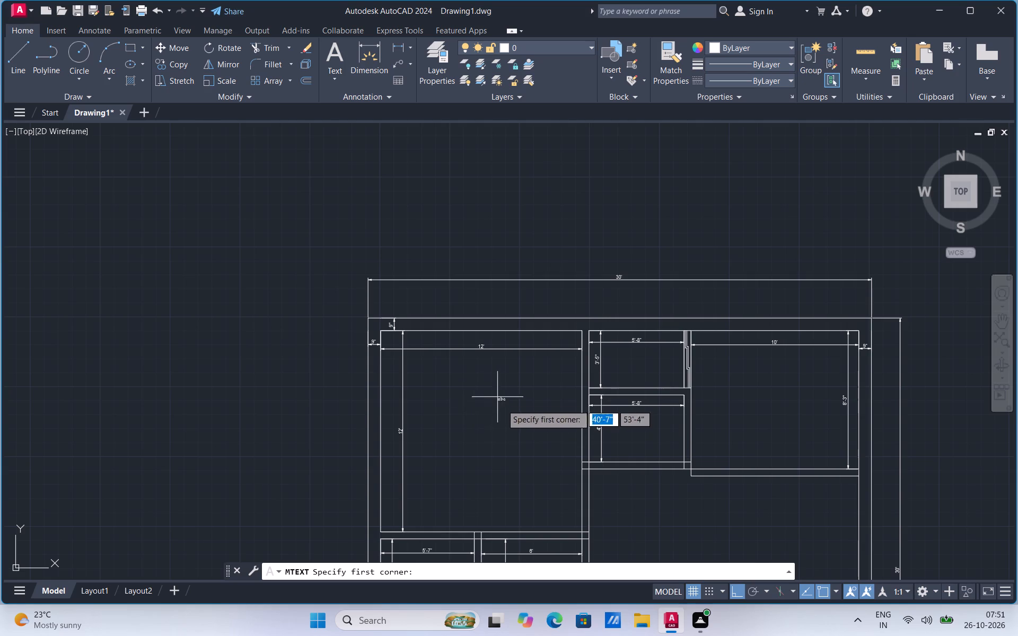
{"action": "left_click", "coordinate": [441, 419]}
{"action": "left_click", "coordinate": [509, 440]}
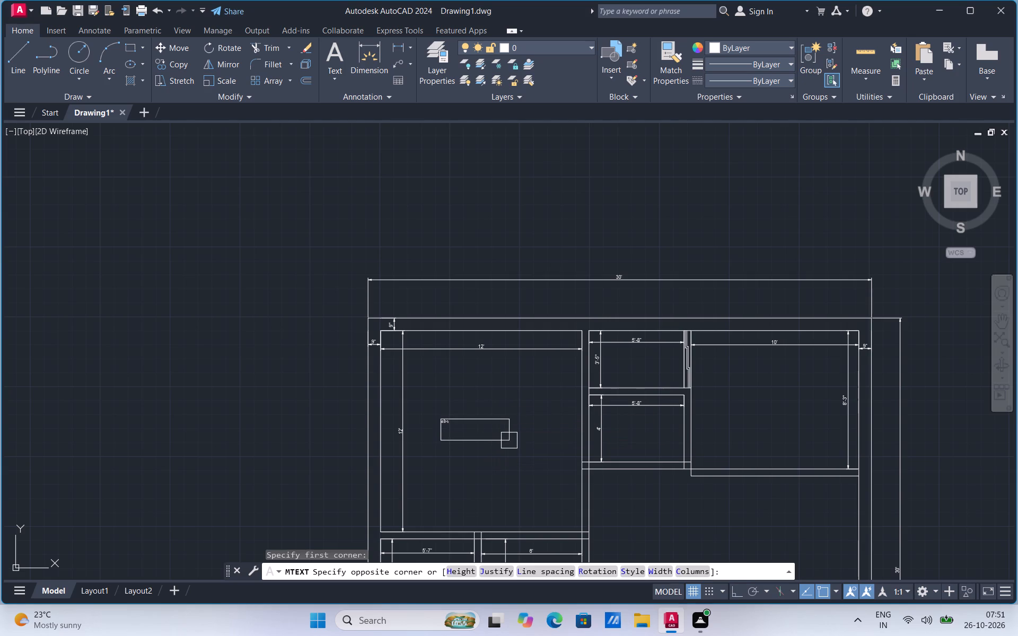
{"action": "type", "text": "BEDROOM"}
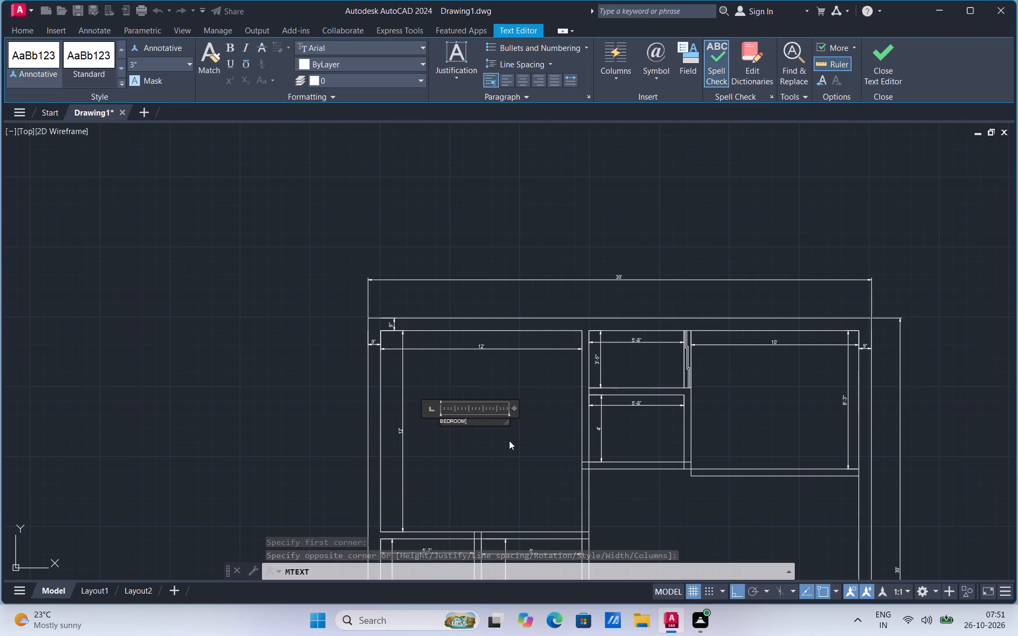
{"action": "key", "text": "Return"}
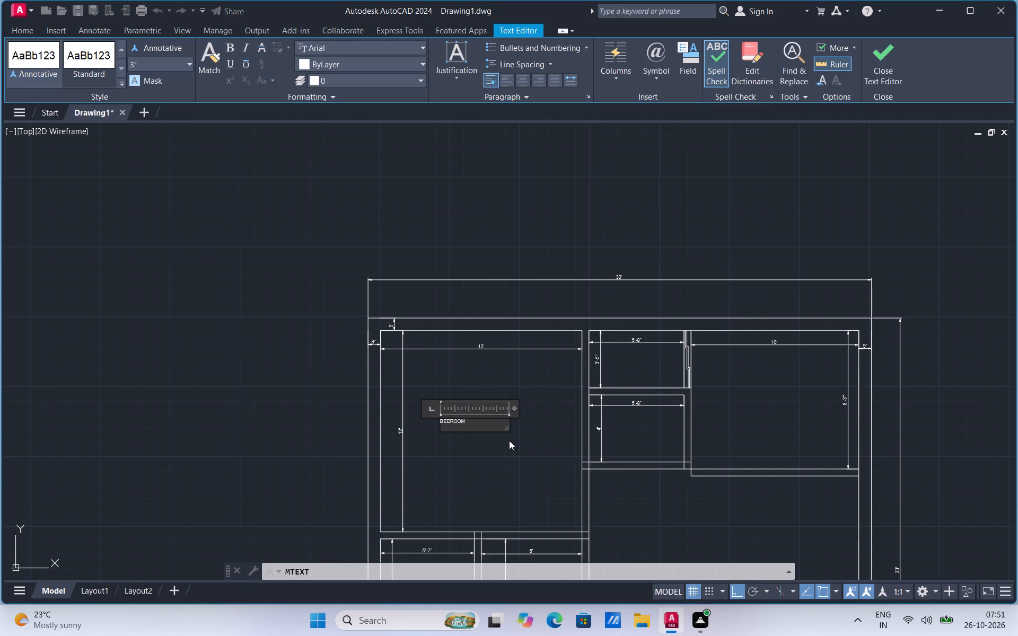
{"action": "type", "text": "12'0"}
{"action": "key", "text": "shift+quotedbl"}
{"action": "key", "text": "x"}
{"action": "type", "text": "12'0\""}
{"action": "left_click", "coordinate": [453, 464]}
Scale the BEDROOM label up freehand to more than twice its size.
{"action": "left_click", "coordinate": [459, 428]}
{"action": "right_click", "coordinate": [459, 428]}
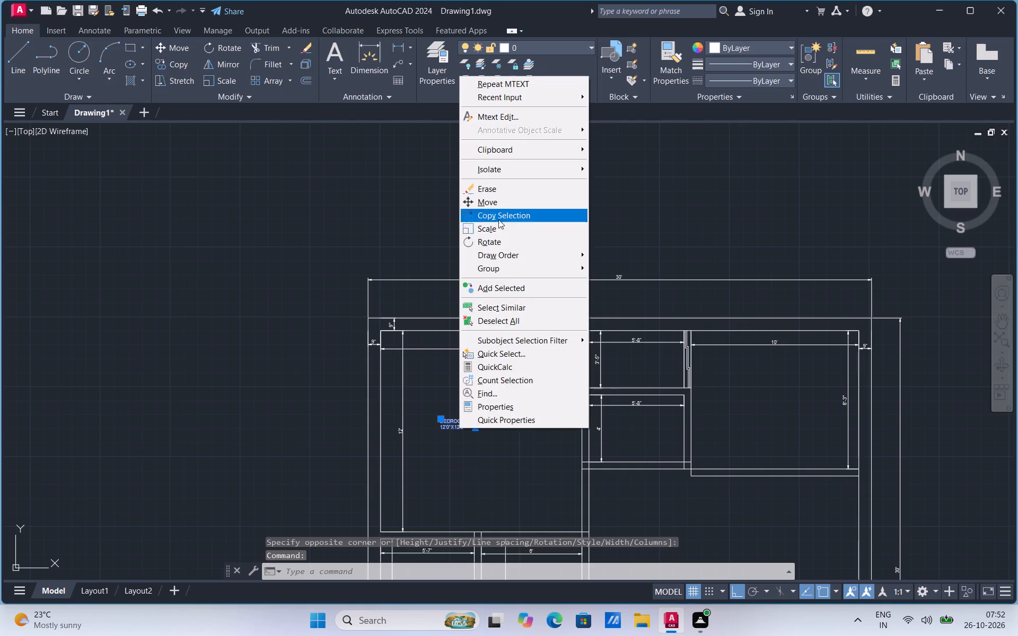
{"action": "left_click", "coordinate": [497, 226]}
{"action": "left_click", "coordinate": [467, 435]}
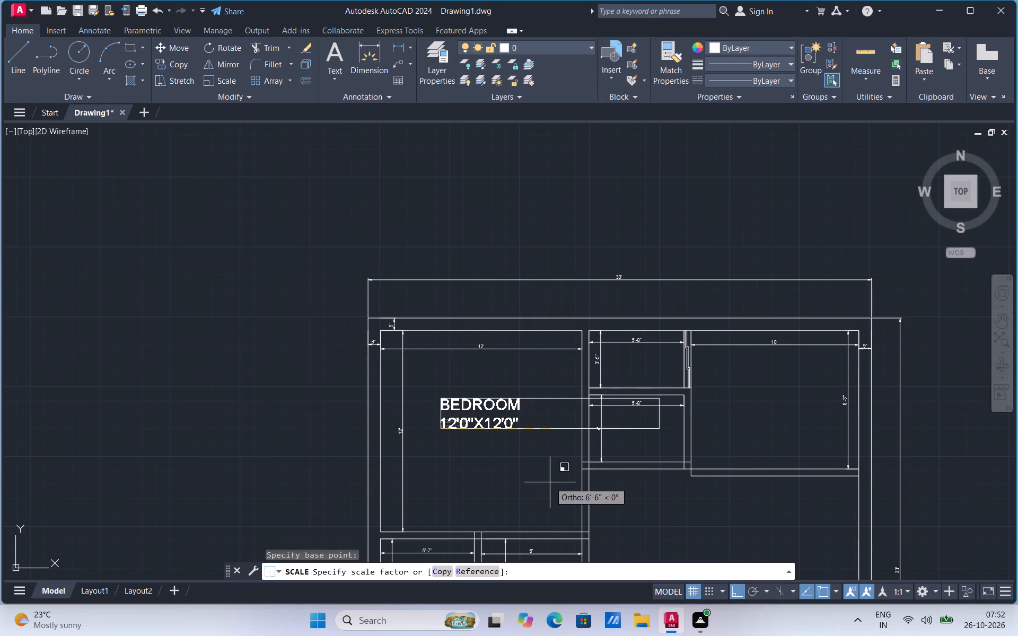
{"action": "left_click", "coordinate": [526, 465]}
Move the BEDROOM label to the middle of the 12' by 12' room with ortho off.
{"action": "left_click", "coordinate": [471, 432]}
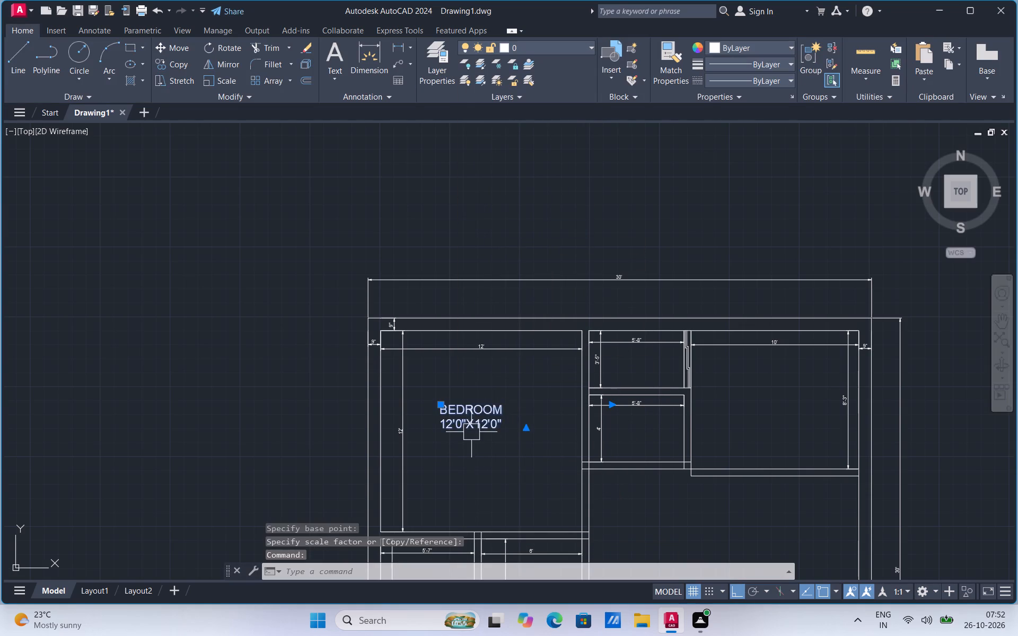
{"action": "right_click", "coordinate": [471, 432]}
{"action": "left_click", "coordinate": [504, 208]}
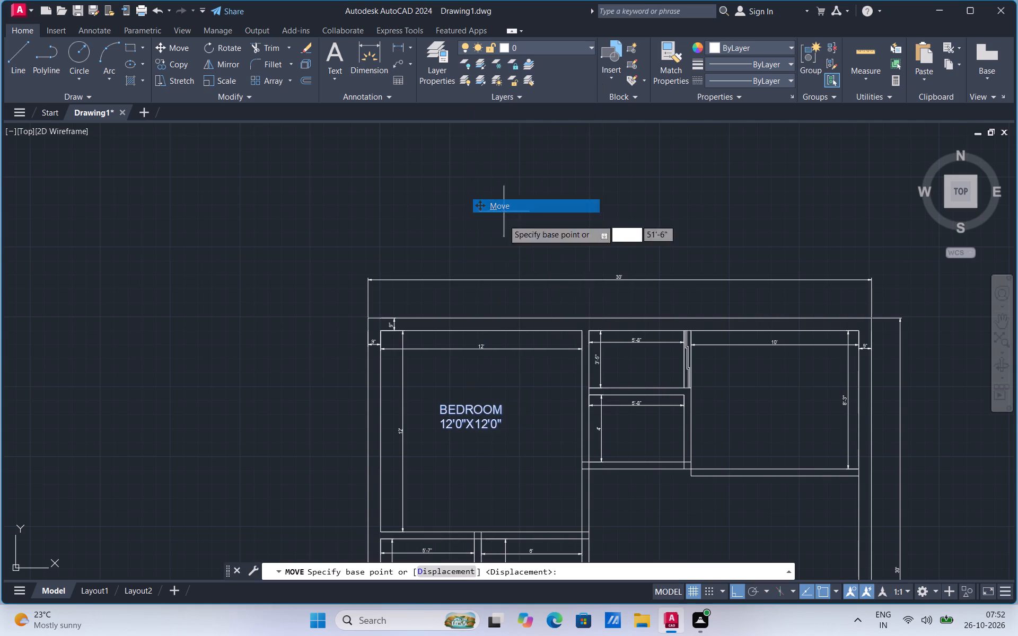
{"action": "left_click", "coordinate": [482, 423]}
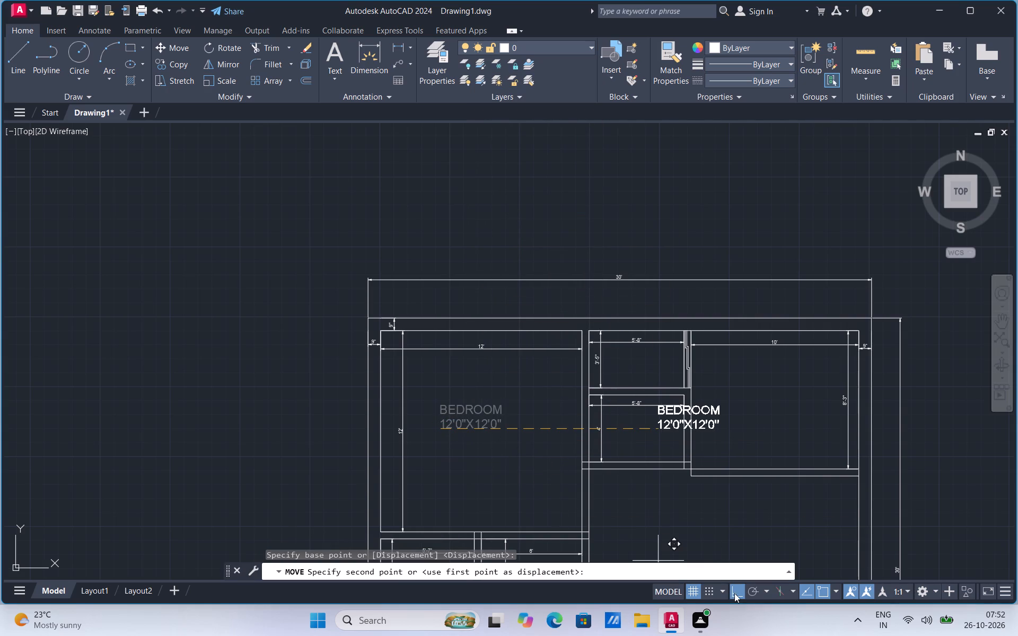
{"action": "left_click", "coordinate": [734, 593]}
{"action": "left_click", "coordinate": [458, 449]}
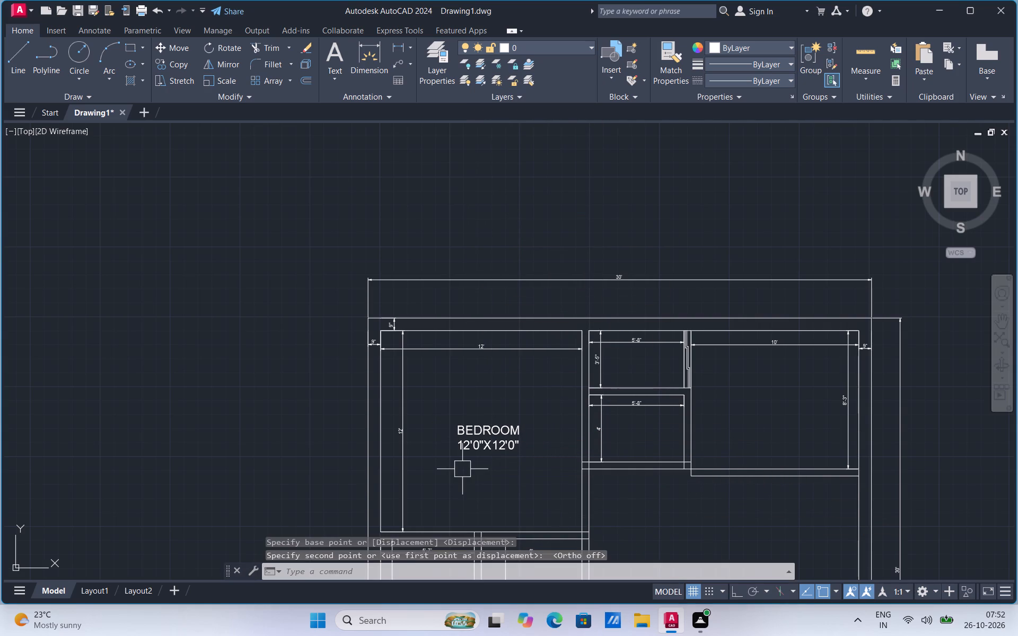
{"action": "scroll", "coordinate": [399, 459], "scroll_direction": "down", "scroll_amount": 1}
{"action": "scroll", "coordinate": [486, 447], "scroll_direction": "up", "scroll_amount": 1}
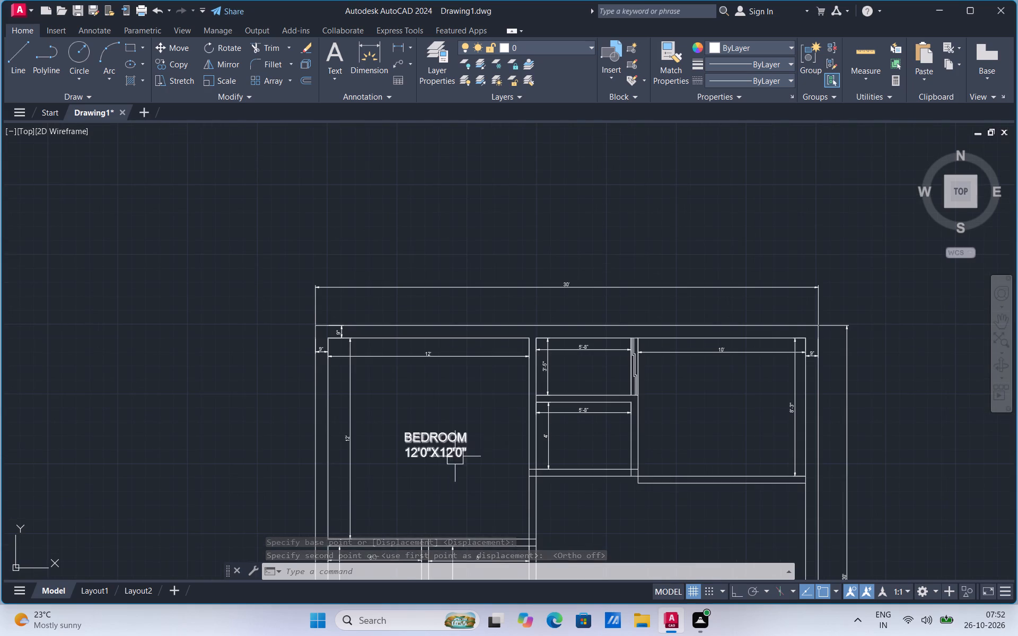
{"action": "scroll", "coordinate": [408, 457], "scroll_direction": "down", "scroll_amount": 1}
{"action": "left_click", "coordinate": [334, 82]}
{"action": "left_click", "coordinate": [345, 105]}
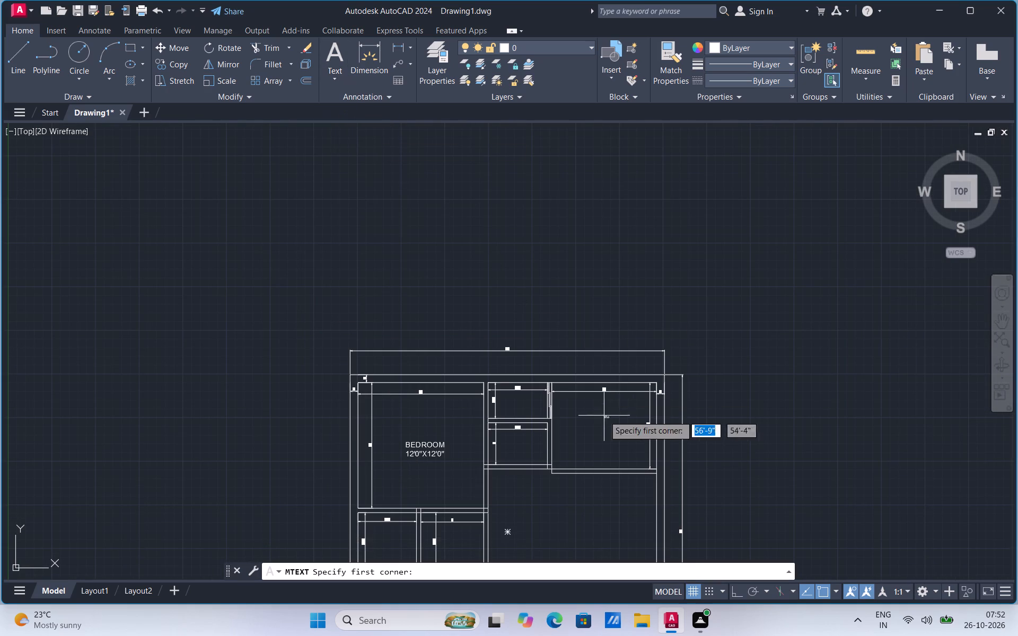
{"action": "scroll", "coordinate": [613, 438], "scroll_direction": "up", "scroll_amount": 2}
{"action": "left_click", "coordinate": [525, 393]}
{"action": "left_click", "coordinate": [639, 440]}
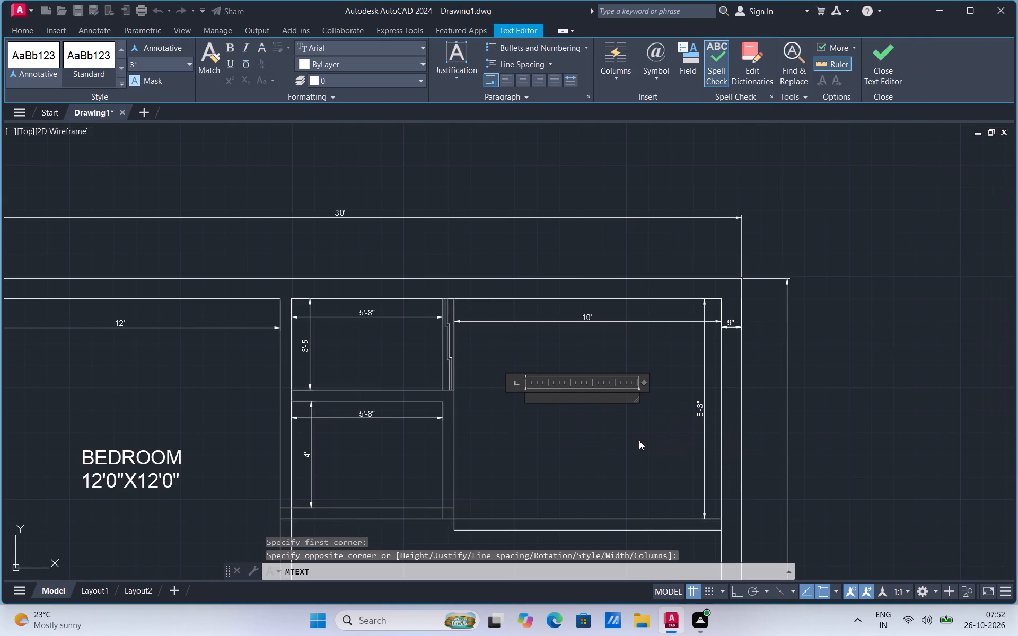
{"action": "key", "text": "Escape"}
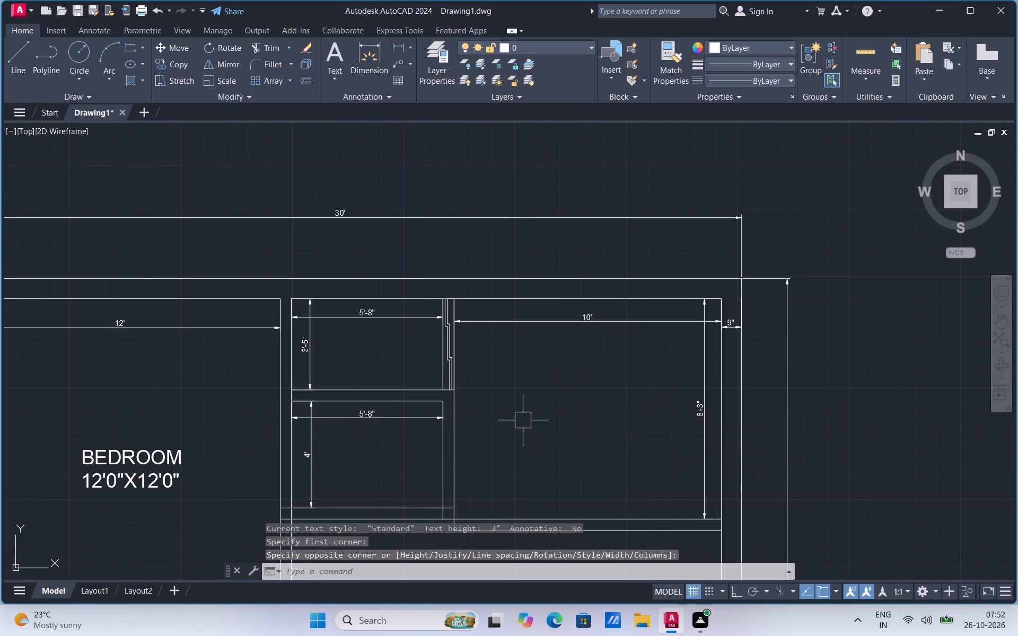
Delete the two horizontal wall lines along the bottom of the 10' by 8'-3" room.
{"action": "scroll", "coordinate": [511, 399], "scroll_direction": "down", "scroll_amount": 1}
{"action": "left_click", "coordinate": [536, 472]}
{"action": "left_click", "coordinate": [533, 480]}
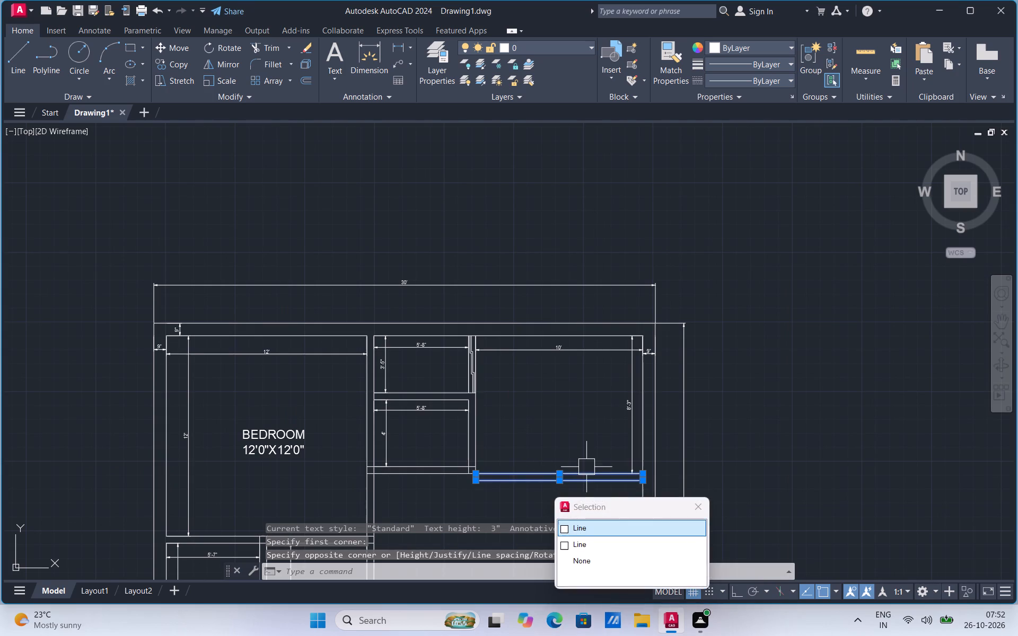
{"action": "key", "text": "Delete"}
Trim the stub of the 10' room's left wall line that projects below the corner of the 5'-8" by 4' room.
{"action": "scroll", "coordinate": [585, 458], "scroll_direction": "up", "scroll_amount": 1}
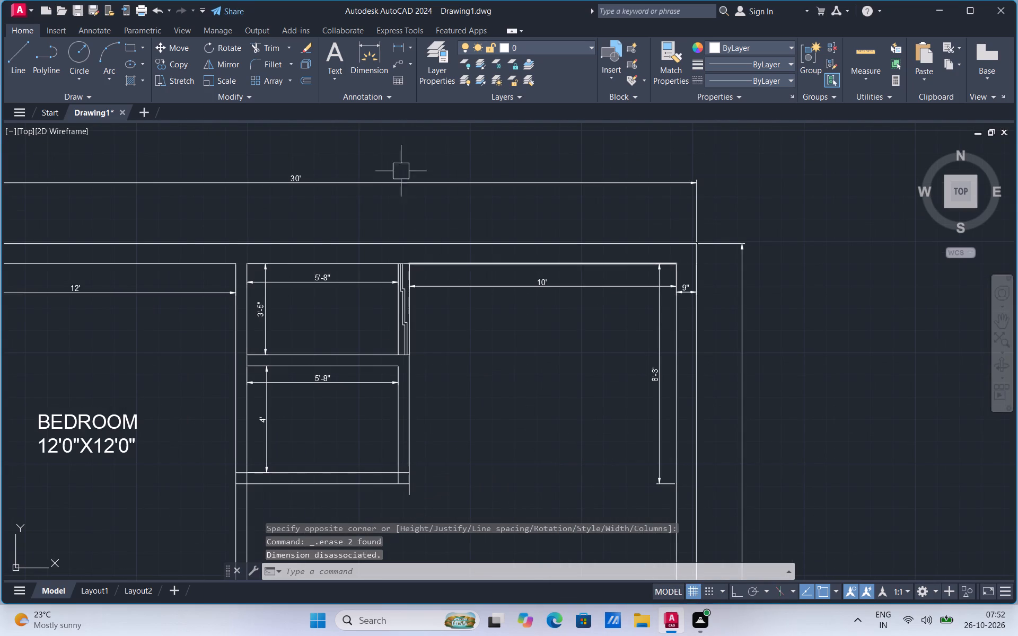
{"action": "left_click", "coordinate": [272, 48]}
{"action": "left_click", "coordinate": [413, 501]}
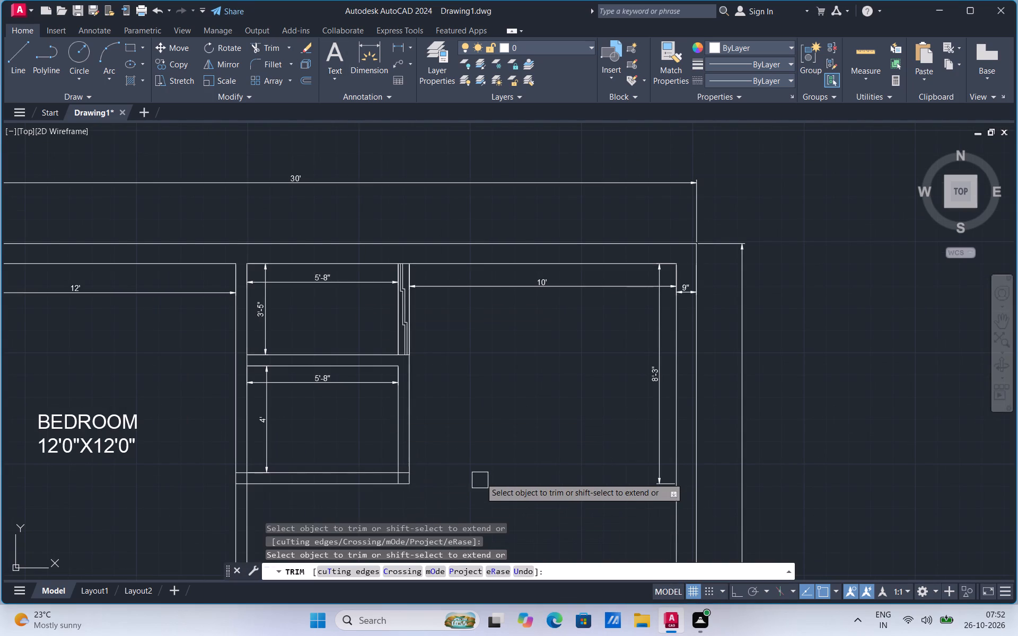
{"action": "key", "text": "Escape"}
Copy the 10' room's left wall line 2' to the right, into the room.
{"action": "left_click", "coordinate": [418, 430]}
{"action": "left_click", "coordinate": [409, 439]}
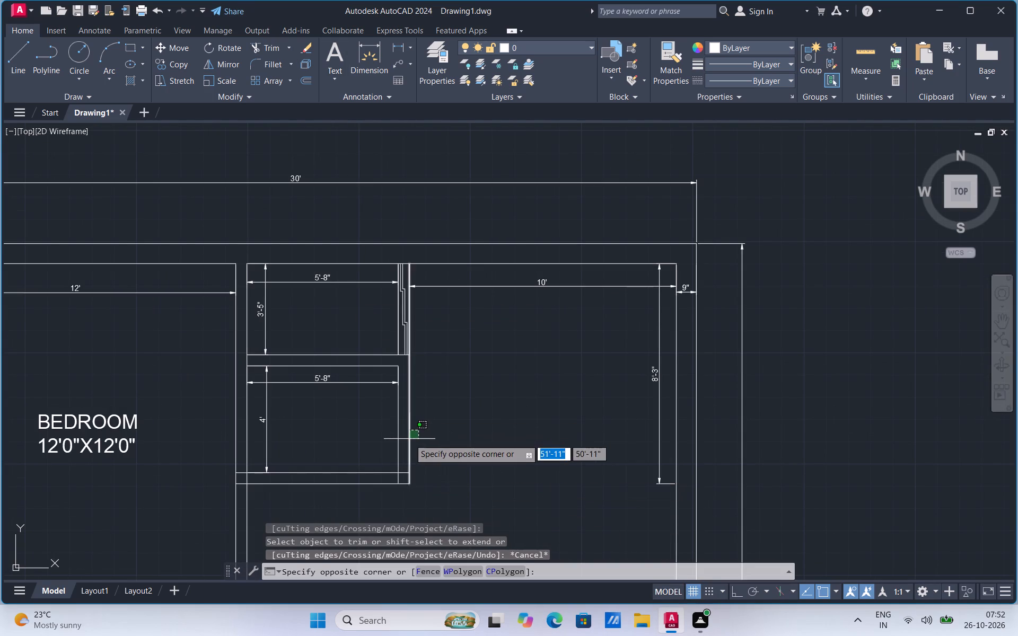
{"action": "right_click", "coordinate": [409, 439]}
{"action": "left_click", "coordinate": [441, 227]}
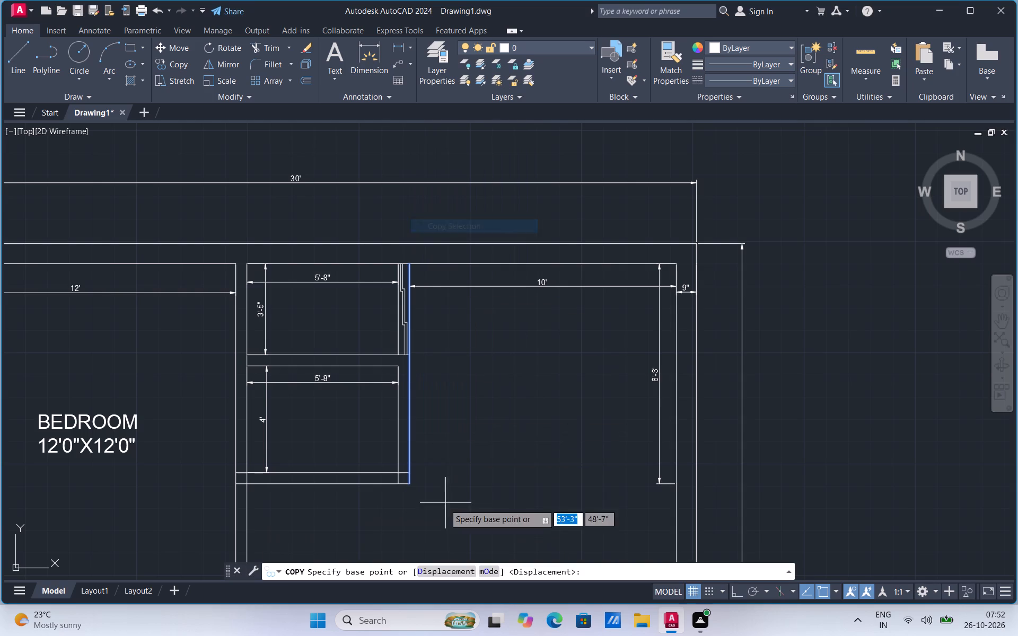
{"action": "left_click", "coordinate": [413, 486]}
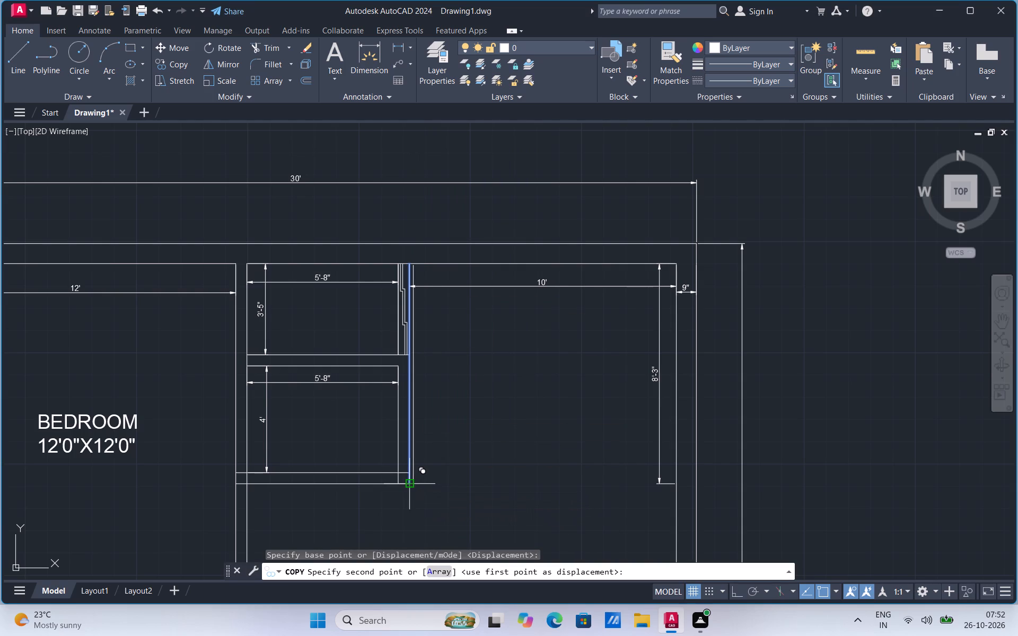
{"action": "type", "text": "2'"}
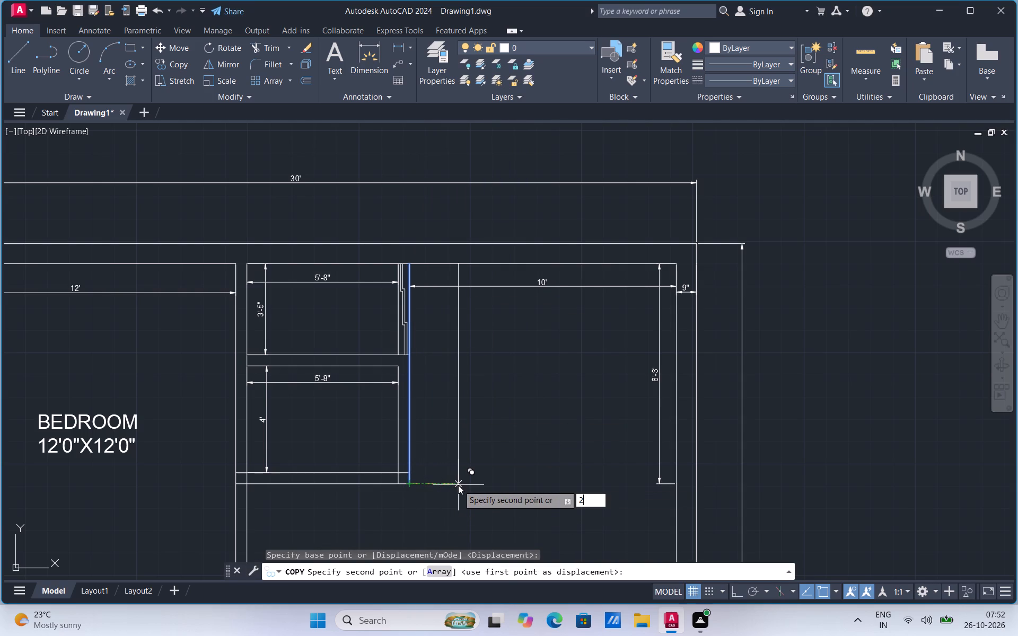
{"action": "key", "text": "Return"}
{"action": "key", "text": "Escape"}
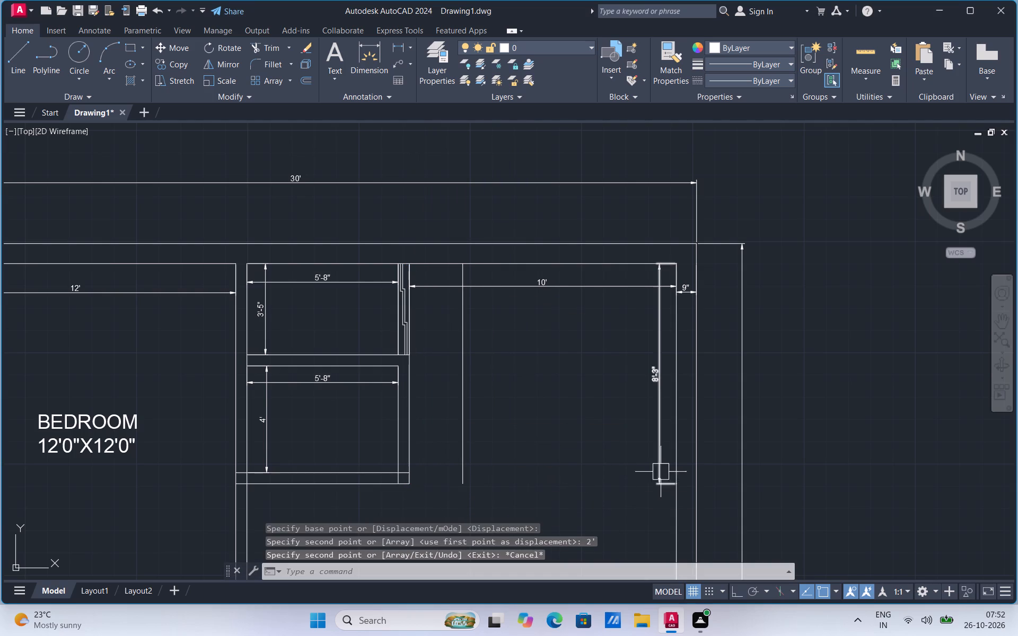
Copy the 10' room's top wall line 2' down, into the room.
{"action": "left_click", "coordinate": [550, 264]}
{"action": "right_click", "coordinate": [550, 264]}
{"action": "left_click", "coordinate": [587, 370]}
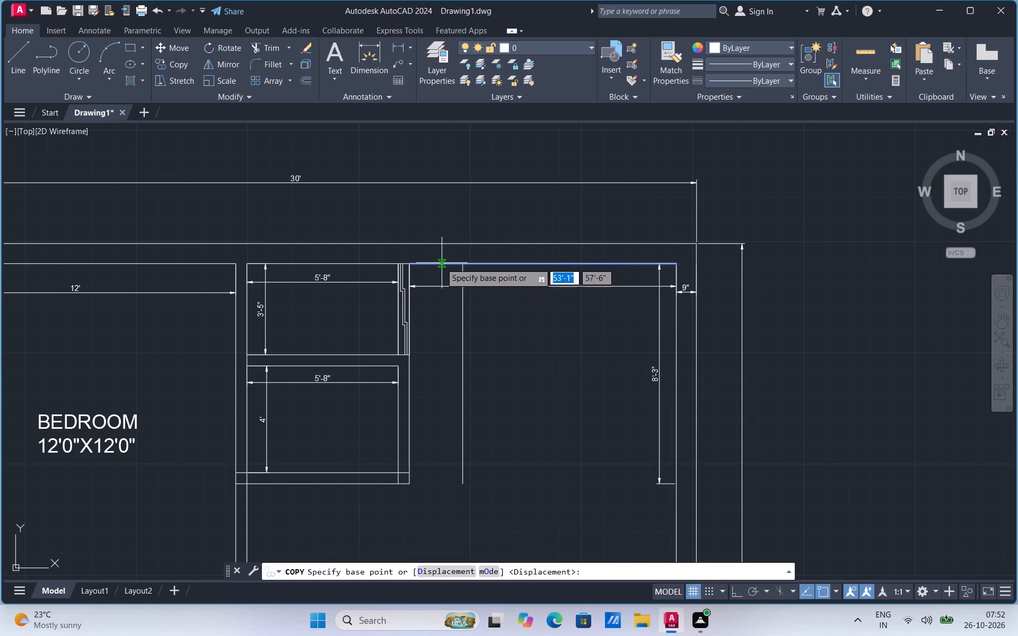
{"action": "left_click", "coordinate": [411, 265]}
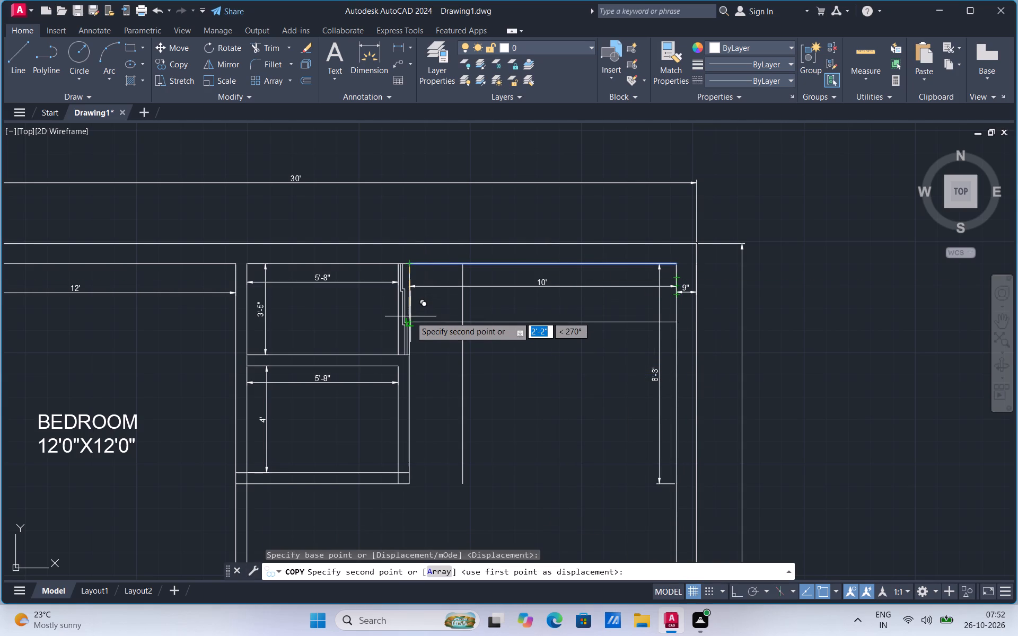
{"action": "type", "text": "2'"}
{"action": "key", "text": "Return"}
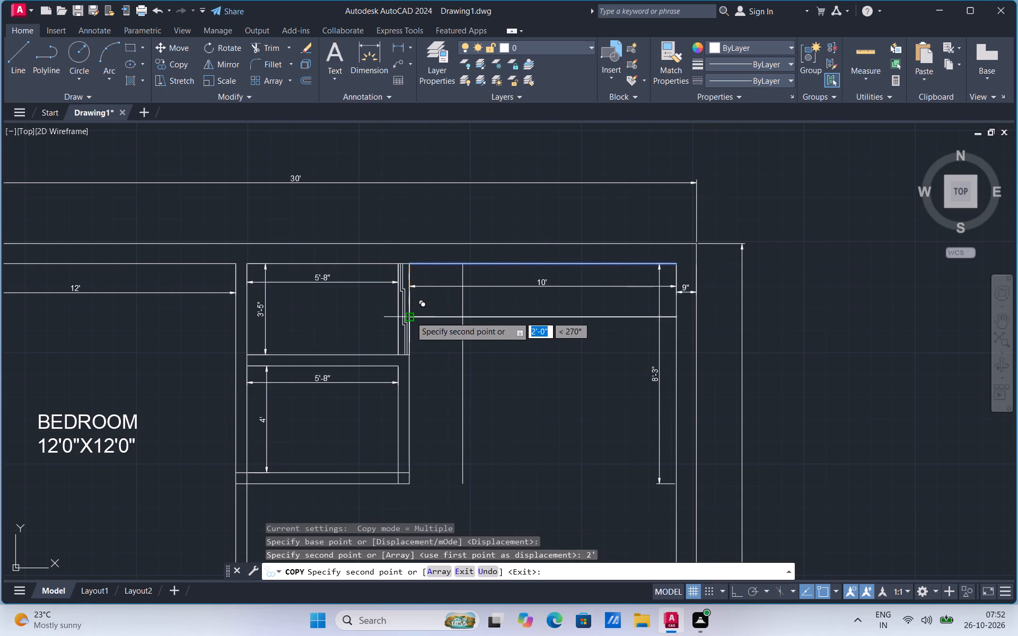
{"action": "key", "text": "Escape"}
Trim both copied lines back to their intersection so they form a clean corner in the 10' room.
{"action": "scroll", "coordinate": [422, 302], "scroll_direction": "up", "scroll_amount": 3}
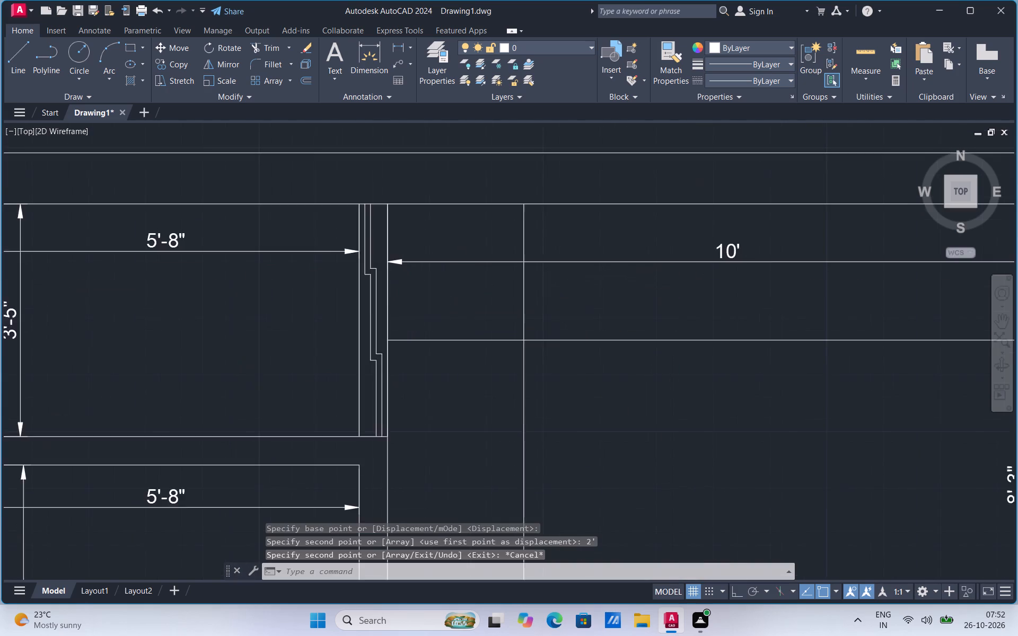
{"action": "scroll", "coordinate": [423, 312], "scroll_direction": "down", "scroll_amount": 1}
{"action": "left_click", "coordinate": [268, 48]}
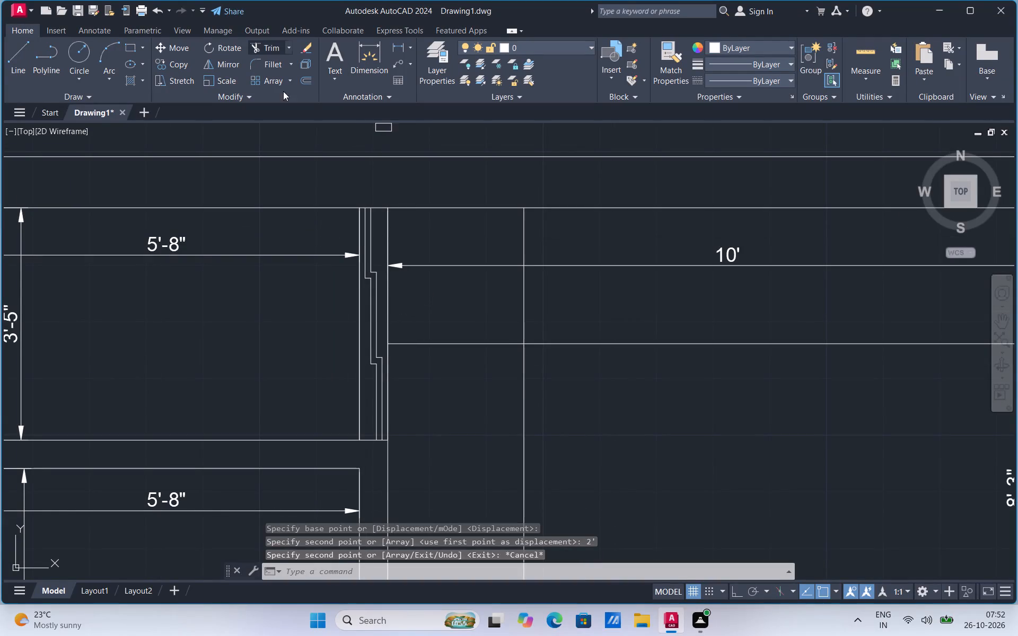
{"action": "left_click", "coordinate": [447, 344]}
{"action": "left_click", "coordinate": [515, 299]}
{"action": "left_click", "coordinate": [529, 307]}
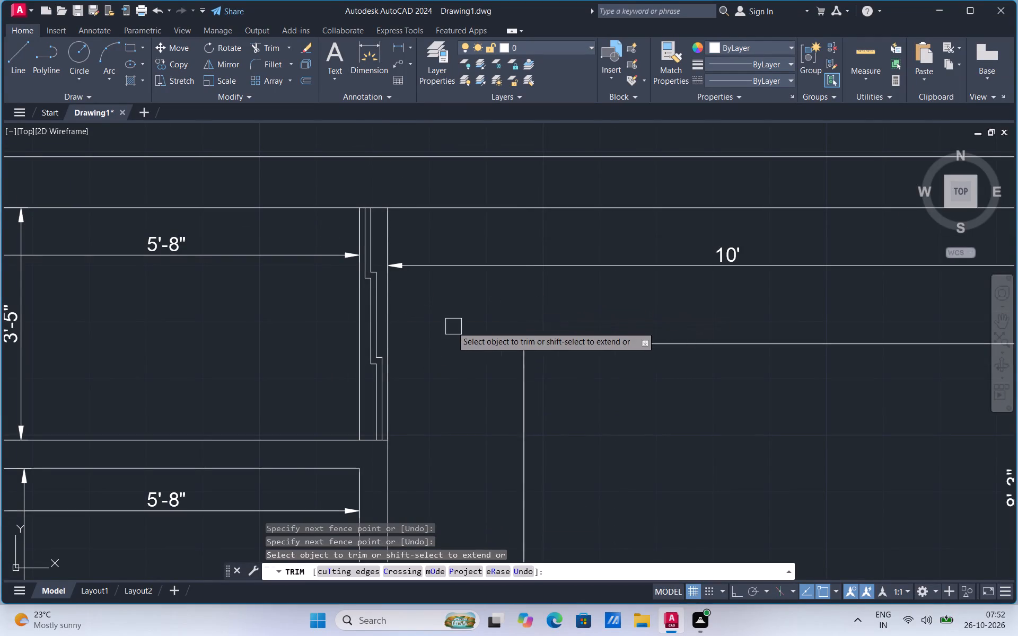
Draw a horizontal line with ortho on from the lower end of the 10' room's left wall to the right wall's outer face.
{"action": "scroll", "coordinate": [452, 326], "scroll_direction": "down", "scroll_amount": 4}
{"action": "scroll", "coordinate": [519, 378], "scroll_direction": "up", "scroll_amount": 3}
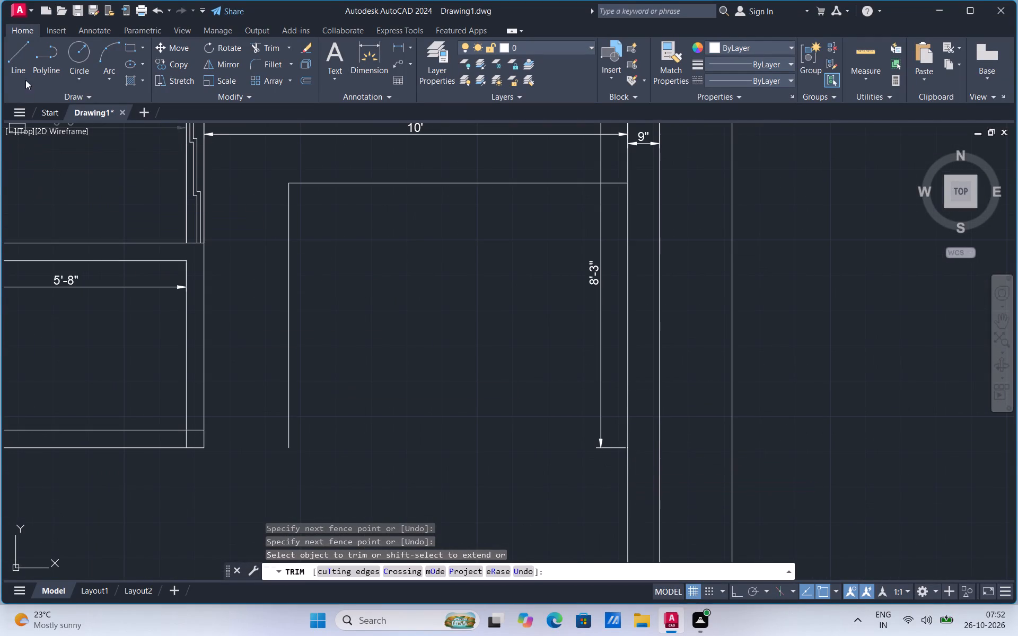
{"action": "left_click", "coordinate": [23, 66]}
{"action": "left_click", "coordinate": [204, 449]}
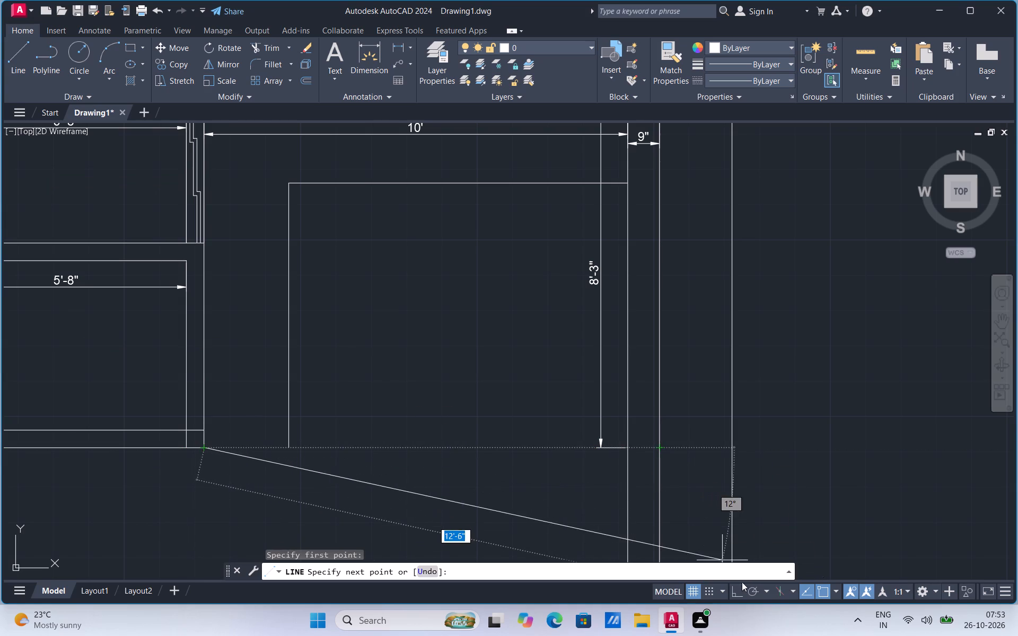
{"action": "left_click_drag", "start_coordinate": [735, 590], "coordinate": [733, 585]}
{"action": "left_click", "coordinate": [660, 446]}
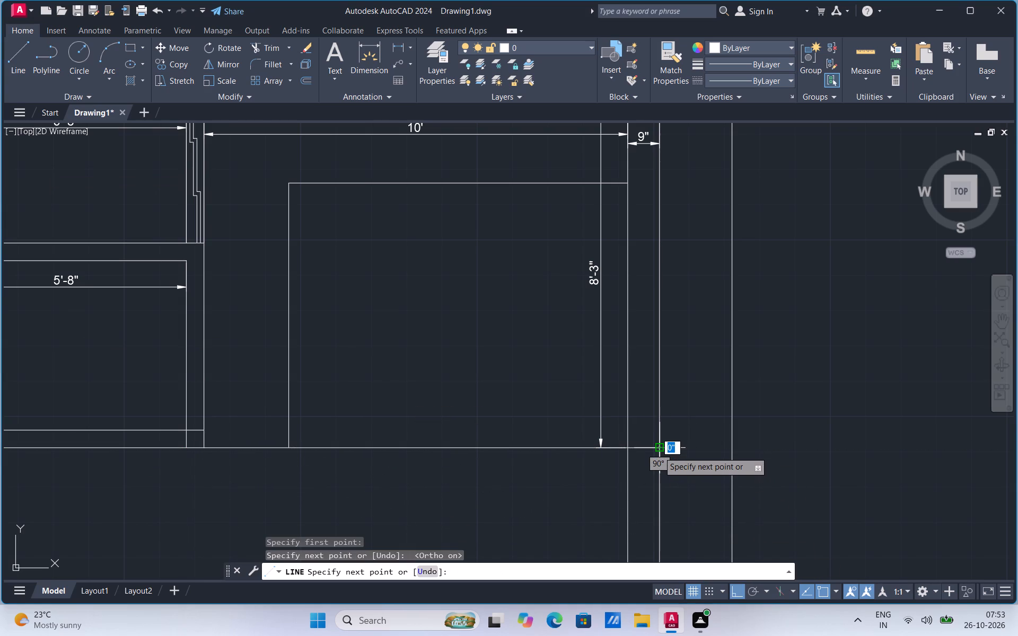
{"action": "key", "text": "Escape"}
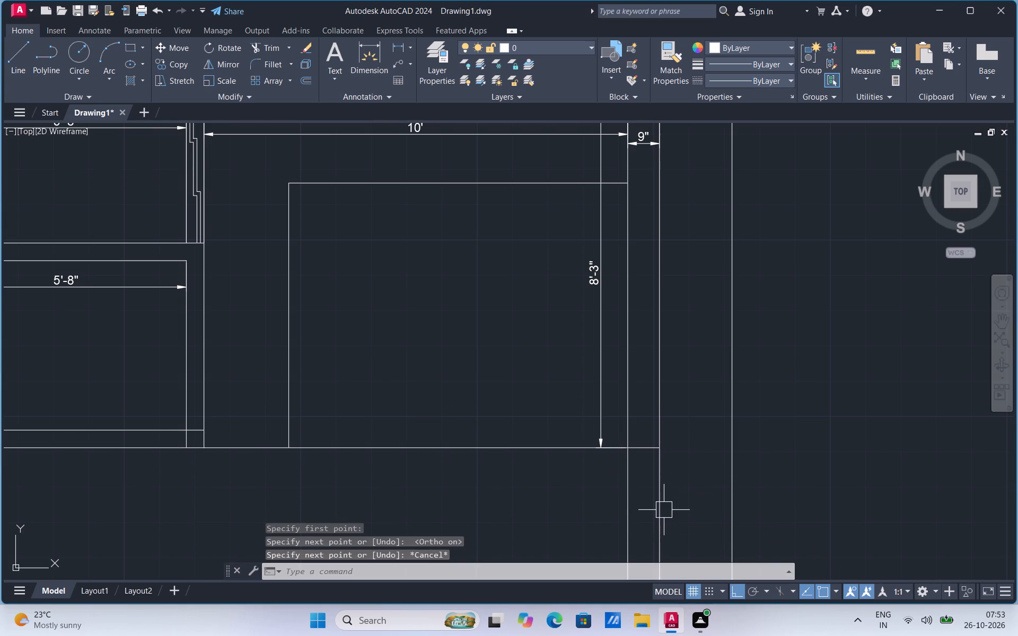
Draw a line 2' left from the right wall's inner face along the 10' room's bottom line, then up to the copied horizontal line.
{"action": "scroll", "coordinate": [634, 499], "scroll_direction": "down", "scroll_amount": 2}
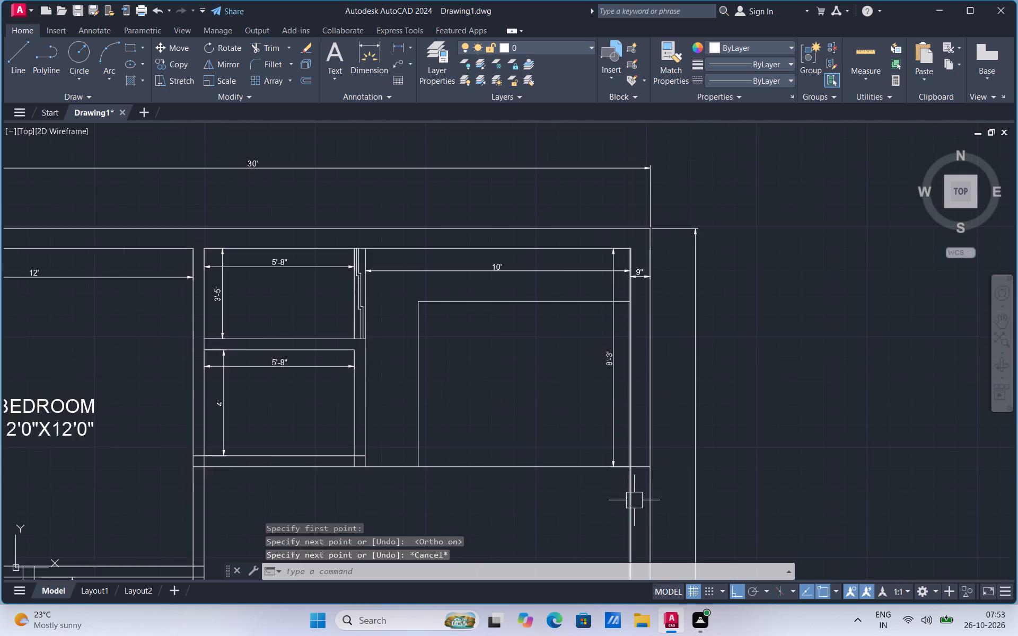
{"action": "scroll", "coordinate": [619, 448], "scroll_direction": "up", "scroll_amount": 1}
{"action": "left_click", "coordinate": [14, 63]}
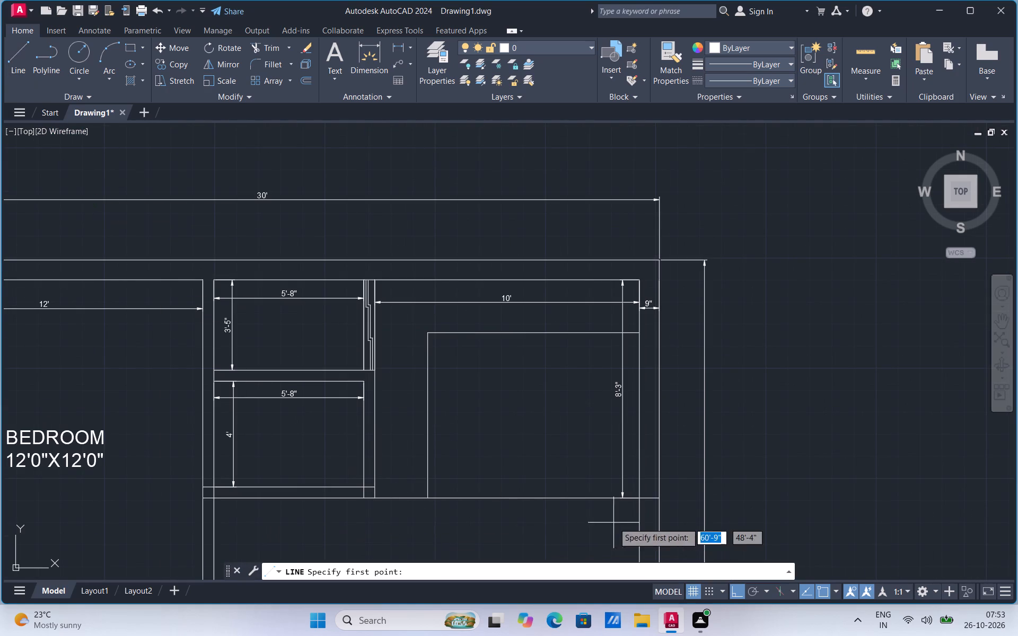
{"action": "left_click", "coordinate": [639, 501]}
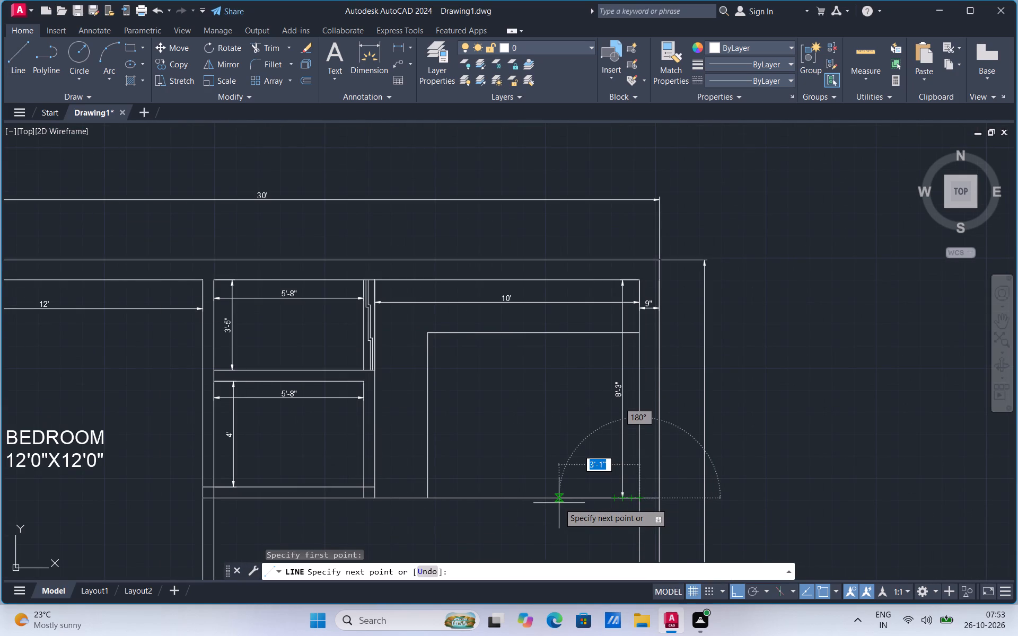
{"action": "type", "text": "2'"}
{"action": "key", "text": "Return"}
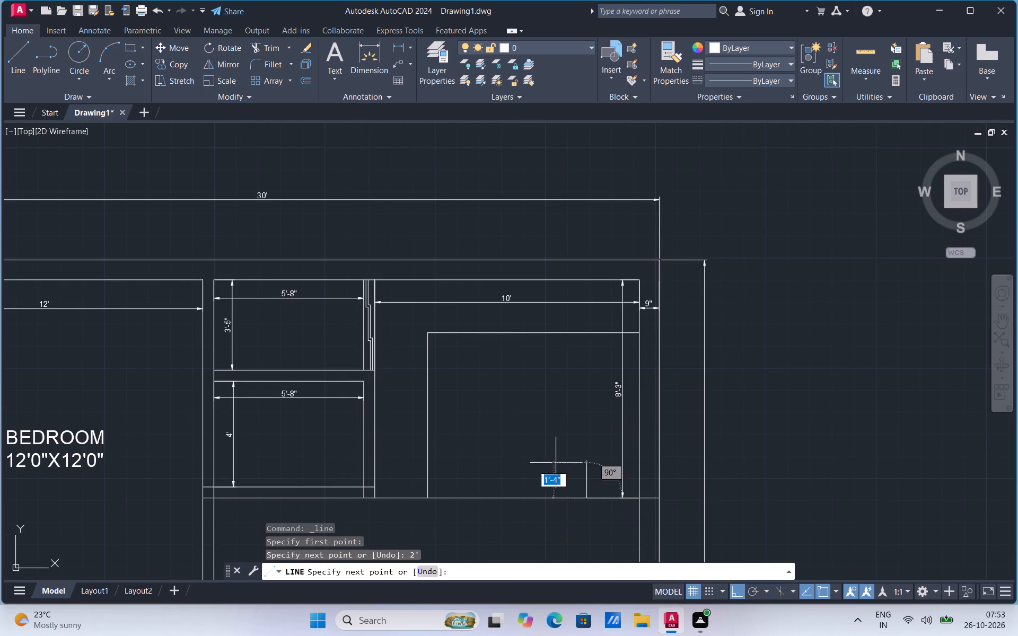
{"action": "left_click", "coordinate": [585, 332]}
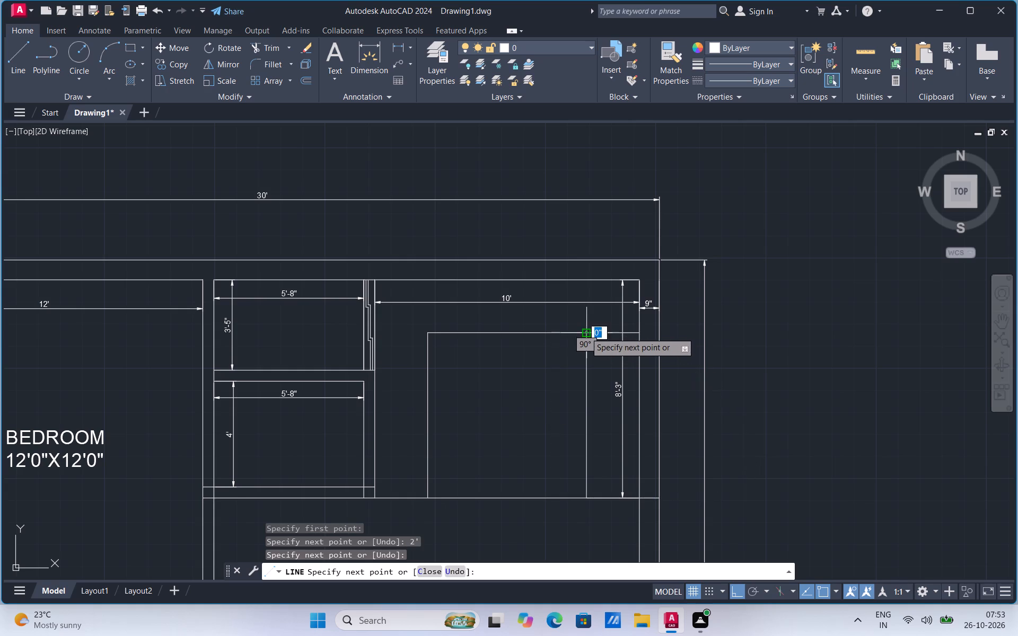
{"action": "key", "text": "Escape"}
Delete the 2' horizontal segment lying over the bottom line beside the right wall.
{"action": "left_click", "coordinate": [609, 503]}
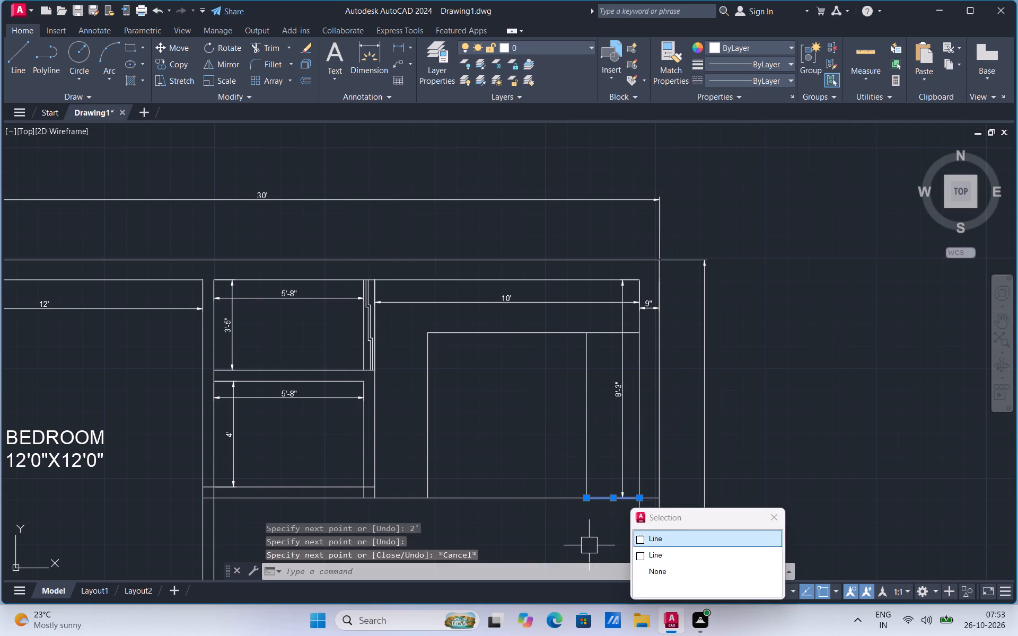
{"action": "key", "text": "Delete"}
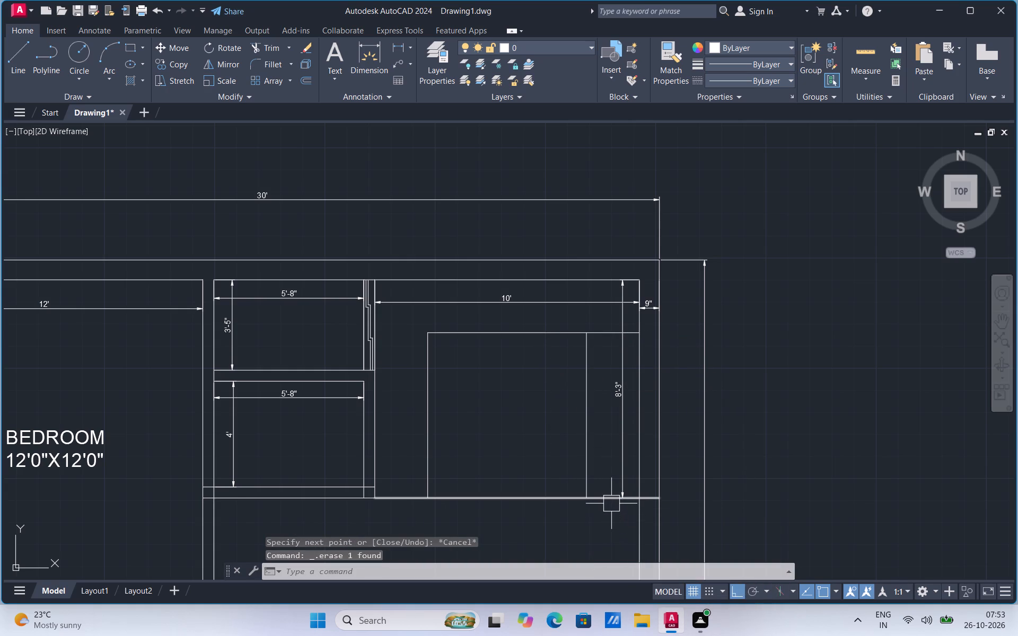
Trim the bottom line between the two inner verticals and across the right wall, and the copied horizontal line's portion beyond the right-hand vertical.
{"action": "left_click_drag", "start_coordinate": [265, 47], "coordinate": [268, 59]}
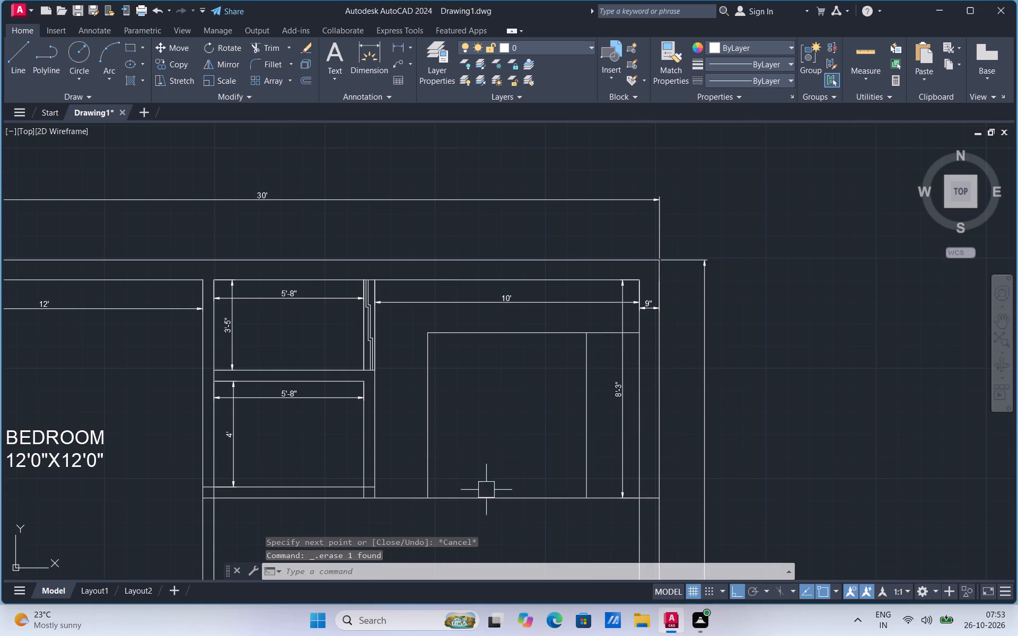
{"action": "left_click", "coordinate": [259, 45]}
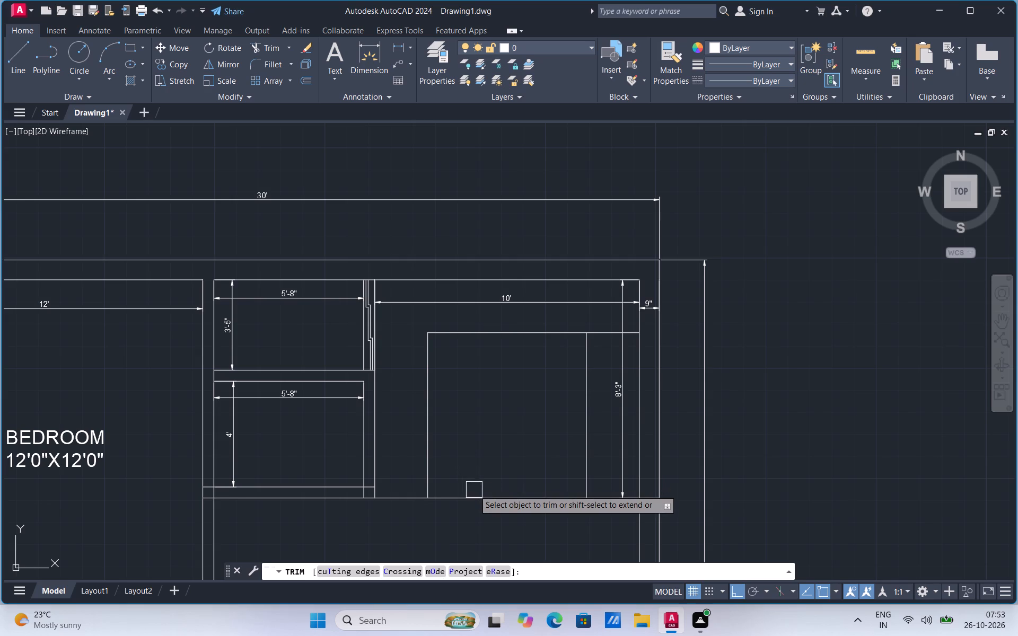
{"action": "left_click", "coordinate": [474, 490]}
{"action": "left_click", "coordinate": [474, 504]}
{"action": "scroll", "coordinate": [646, 498], "scroll_direction": "up", "scroll_amount": 1}
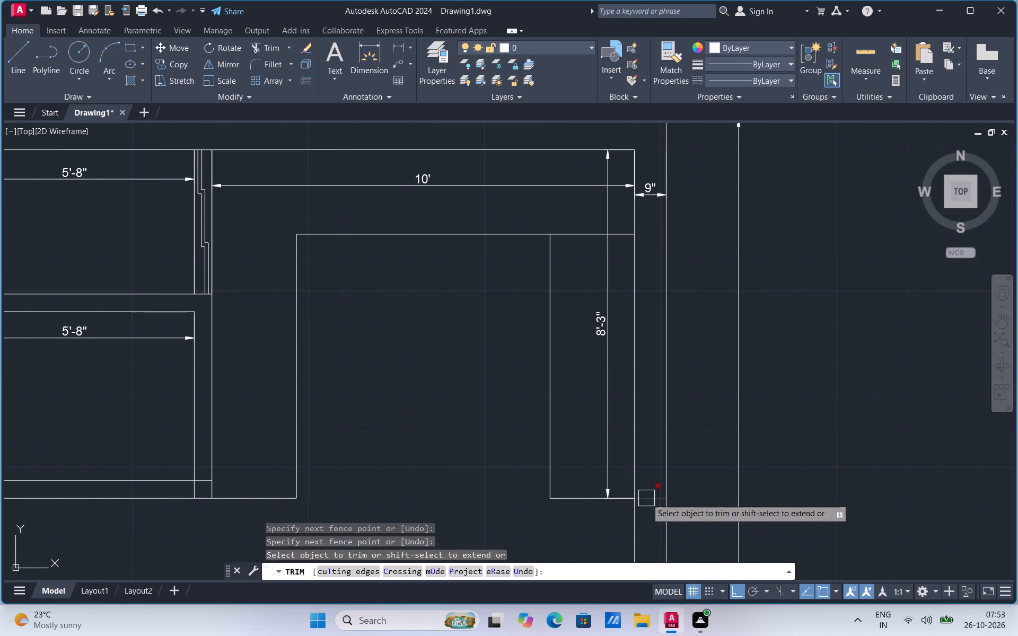
{"action": "left_click", "coordinate": [654, 501]}
{"action": "left_click", "coordinate": [581, 236]}
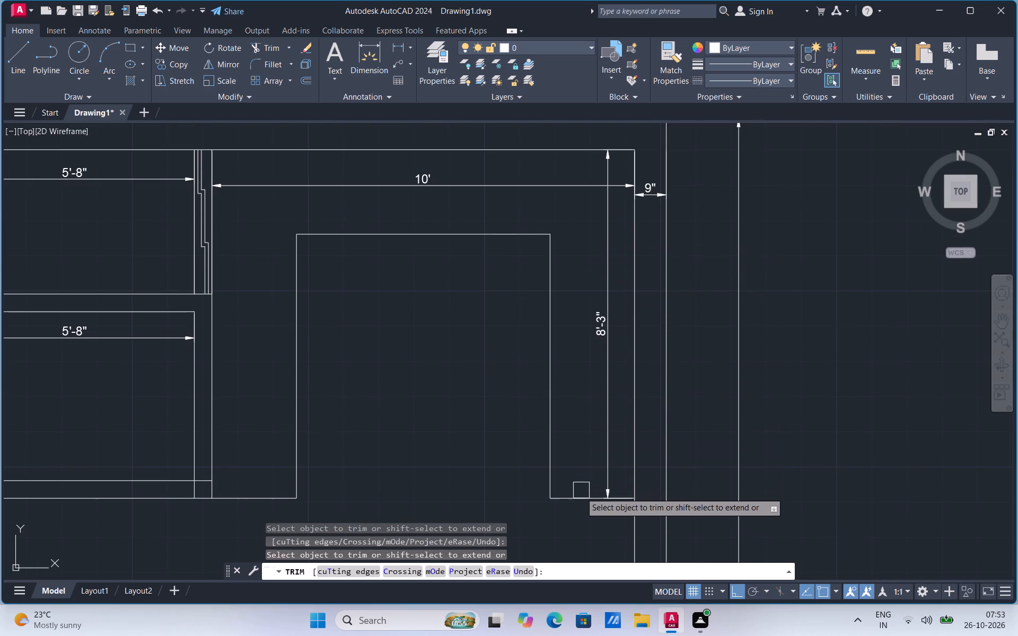
{"action": "key", "text": "Escape"}
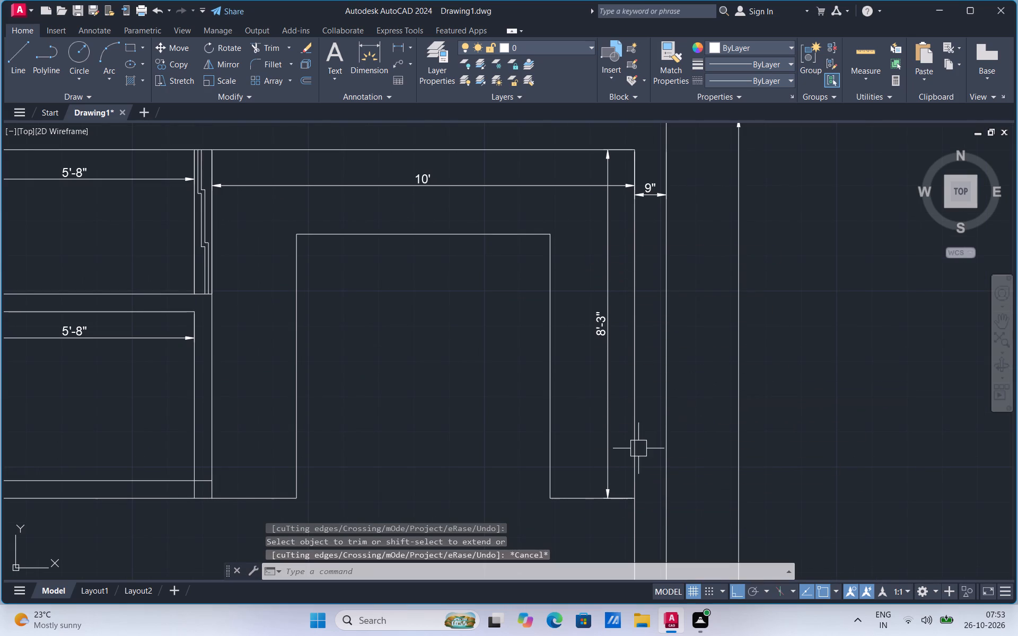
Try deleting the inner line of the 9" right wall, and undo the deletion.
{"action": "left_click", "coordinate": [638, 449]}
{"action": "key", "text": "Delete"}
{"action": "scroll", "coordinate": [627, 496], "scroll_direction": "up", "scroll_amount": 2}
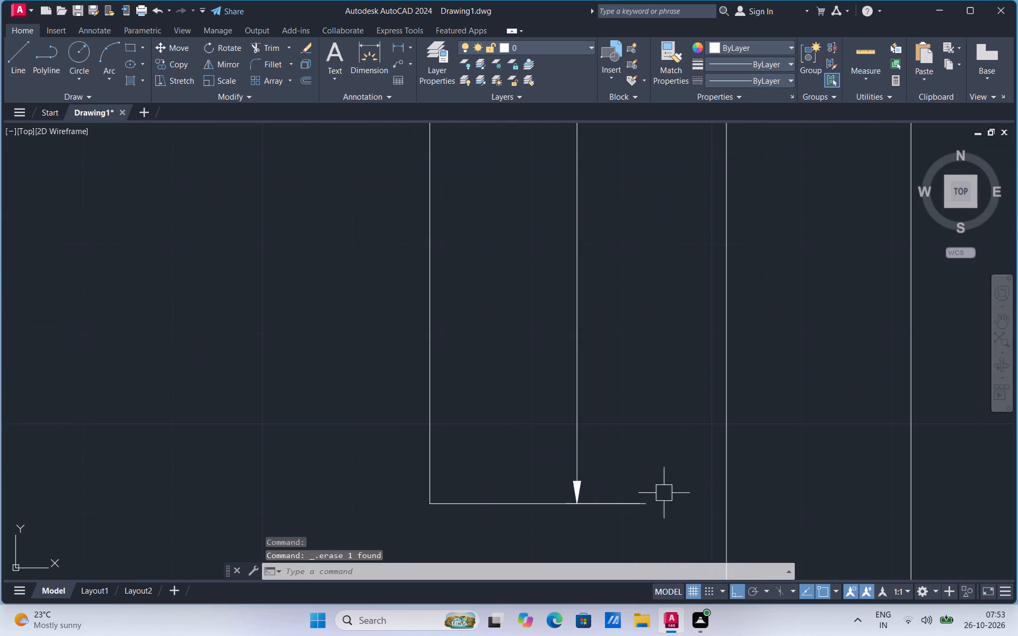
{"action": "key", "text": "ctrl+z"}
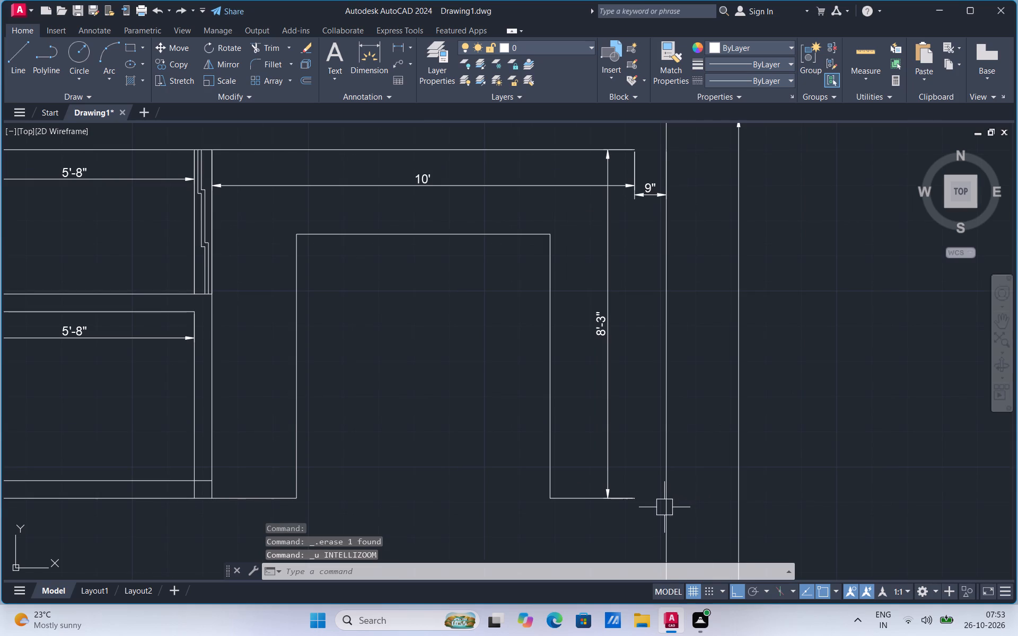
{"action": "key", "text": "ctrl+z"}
Add a two-line multiline text label reading KITCHEN and 10'X8'3" inside the inner outline of the 10' room.
{"action": "scroll", "coordinate": [625, 510], "scroll_direction": "up", "scroll_amount": 3}
{"action": "scroll", "coordinate": [634, 500], "scroll_direction": "down", "scroll_amount": 2}
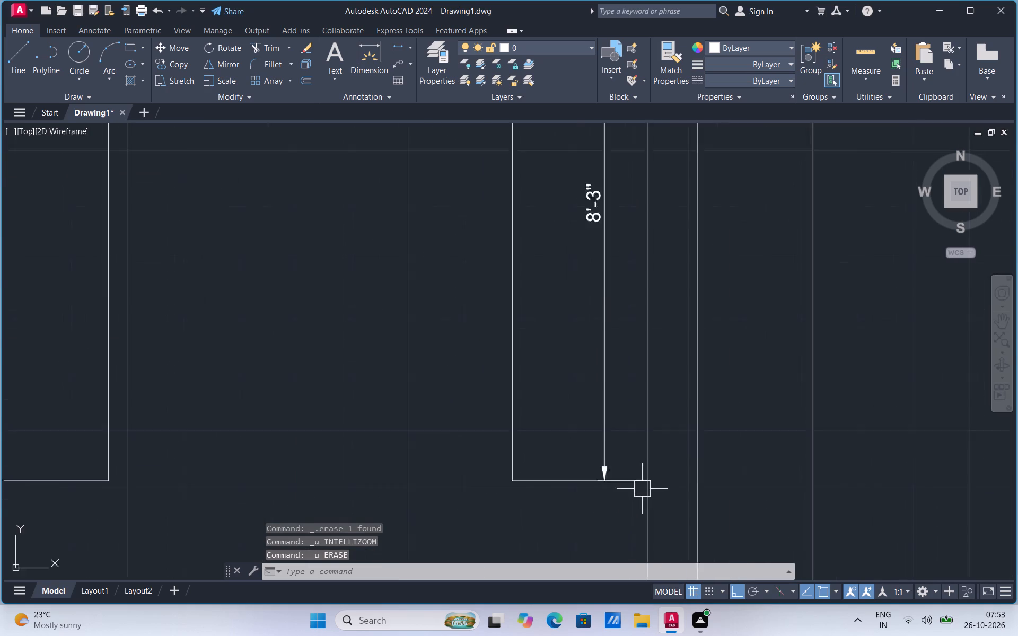
{"action": "scroll", "coordinate": [642, 488], "scroll_direction": "down", "scroll_amount": 3}
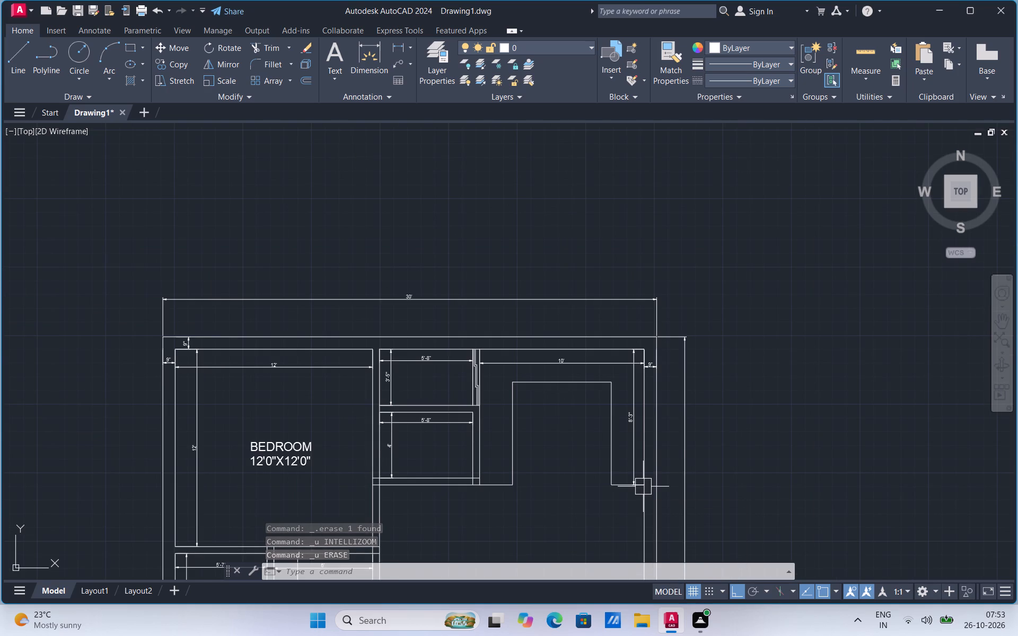
{"action": "scroll", "coordinate": [670, 448], "scroll_direction": "down", "scroll_amount": 1}
{"action": "scroll", "coordinate": [603, 518], "scroll_direction": "up", "scroll_amount": 1}
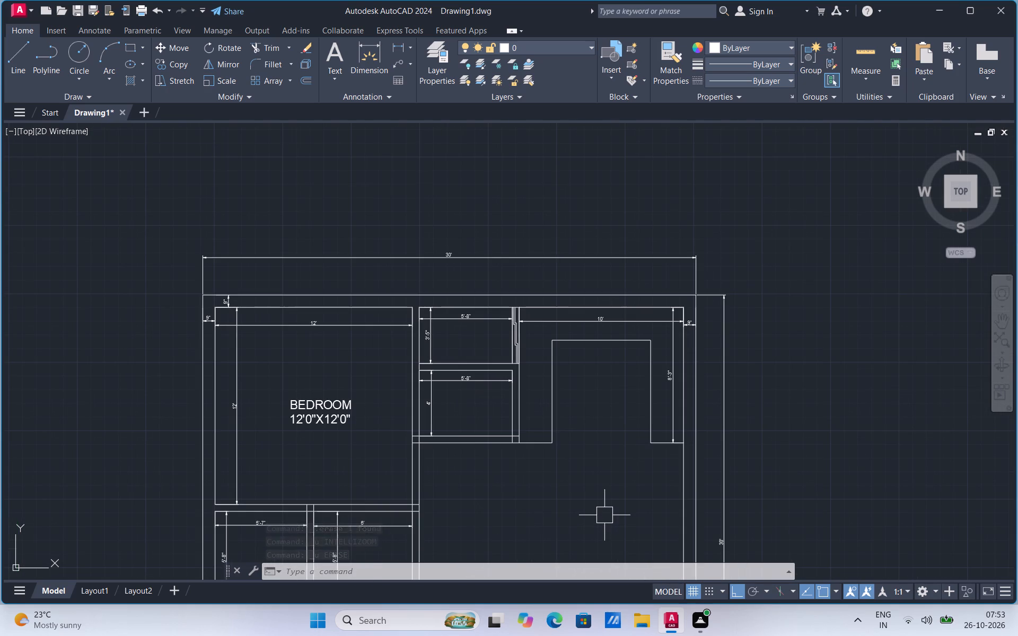
{"action": "scroll", "coordinate": [603, 417], "scroll_direction": "up", "scroll_amount": 2}
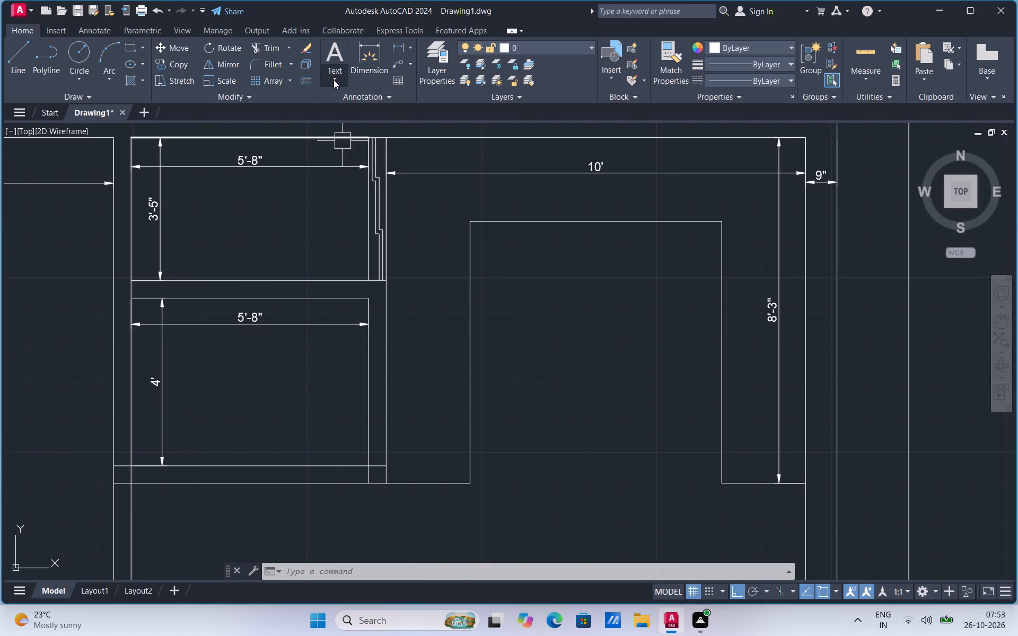
{"action": "left_click", "coordinate": [334, 79]}
{"action": "left_click", "coordinate": [343, 101]}
{"action": "left_click", "coordinate": [547, 317]}
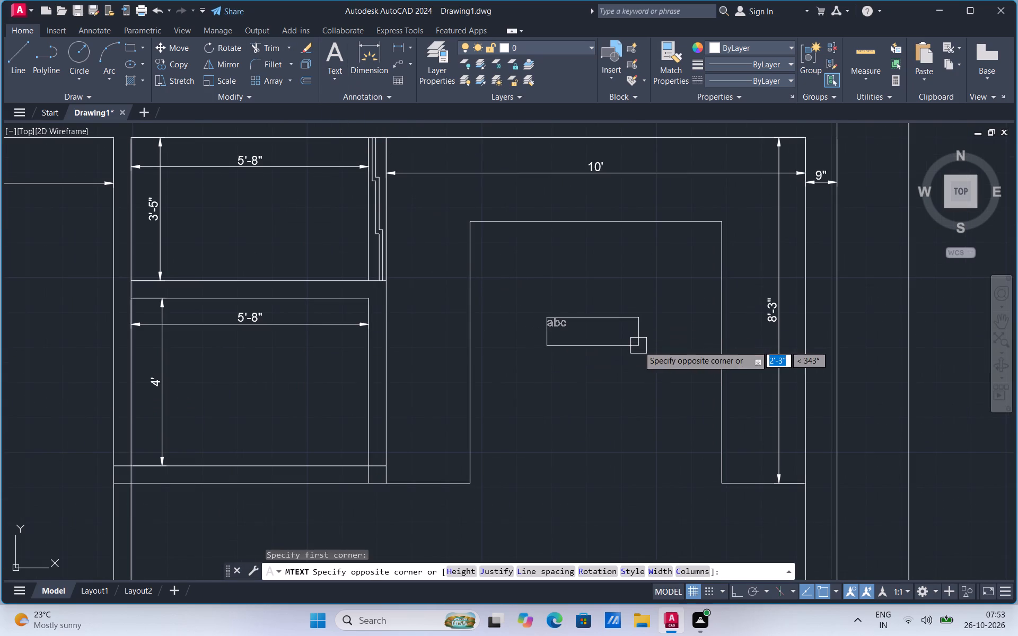
{"action": "left_click", "coordinate": [638, 346]}
{"action": "type", "text": "KITCHEN"}
{"action": "key", "text": "Return"}
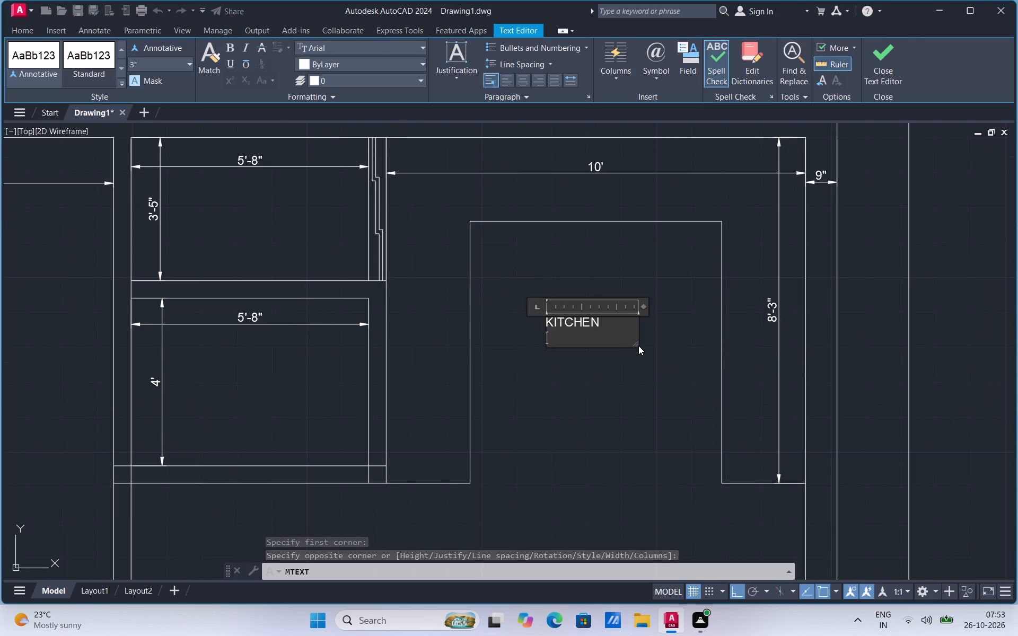
{"action": "type", "text": "10'"}
{"action": "key", "text": "x"}
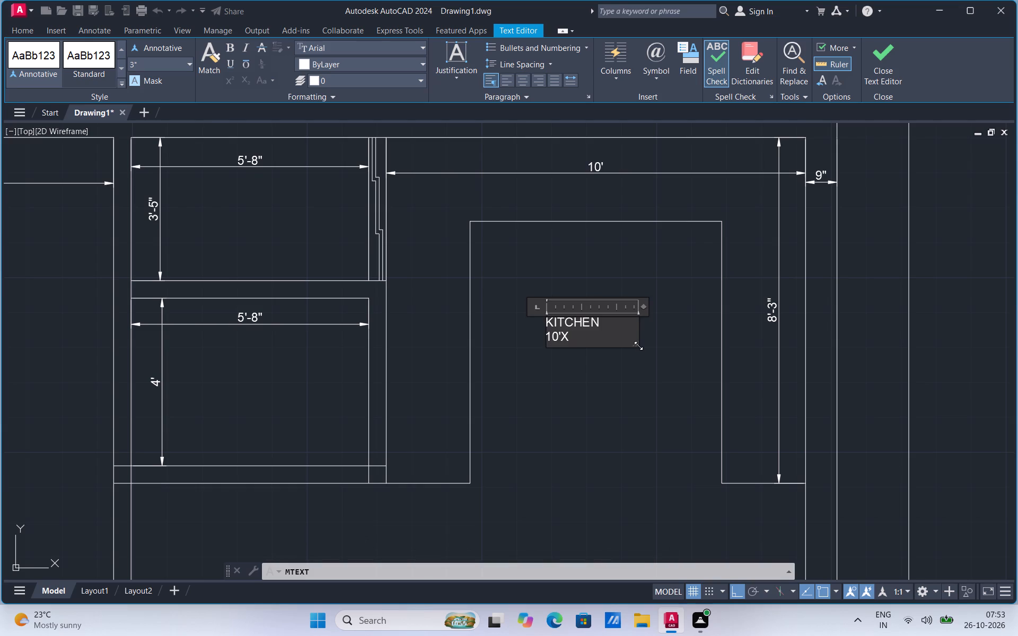
{"action": "type", "text": "8'3'"}
{"action": "key", "text": "BackSpace"}
{"action": "key", "text": "shift+quotedbl"}
{"action": "left_click", "coordinate": [595, 388]}
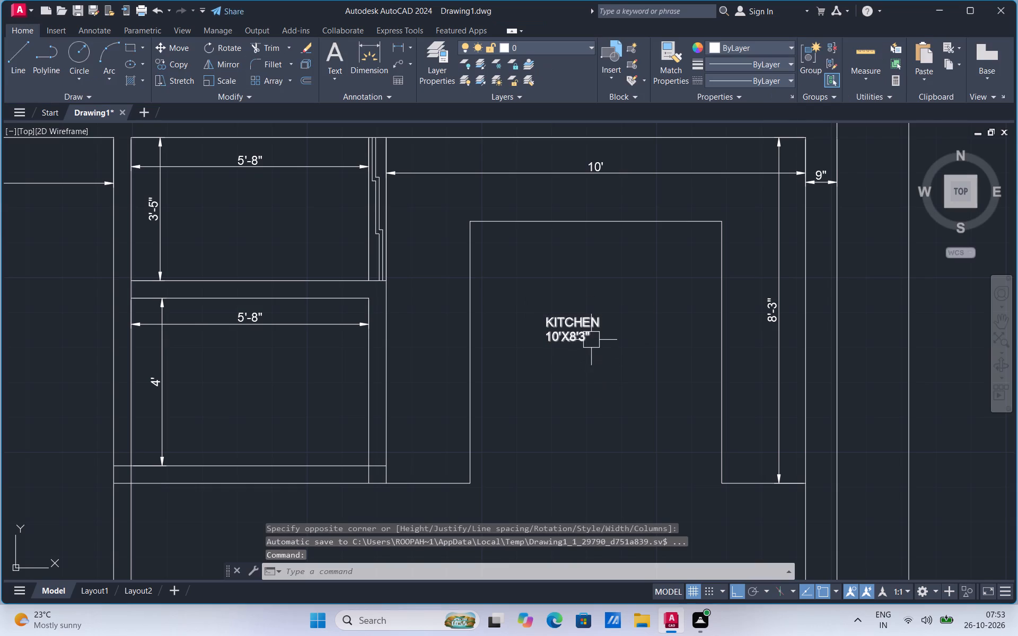
Enlarge the KITCHEN label freehand with Scale, using a base point on the text.
{"action": "left_click", "coordinate": [588, 336]}
{"action": "right_click", "coordinate": [588, 336]}
{"action": "left_click", "coordinate": [638, 409]}
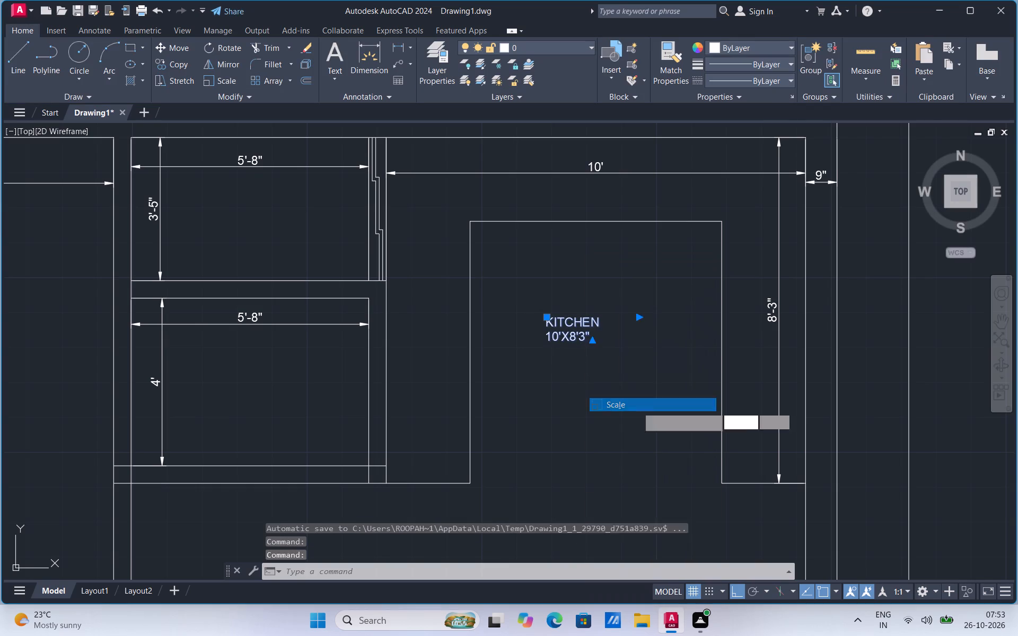
{"action": "left_click", "coordinate": [592, 327]}
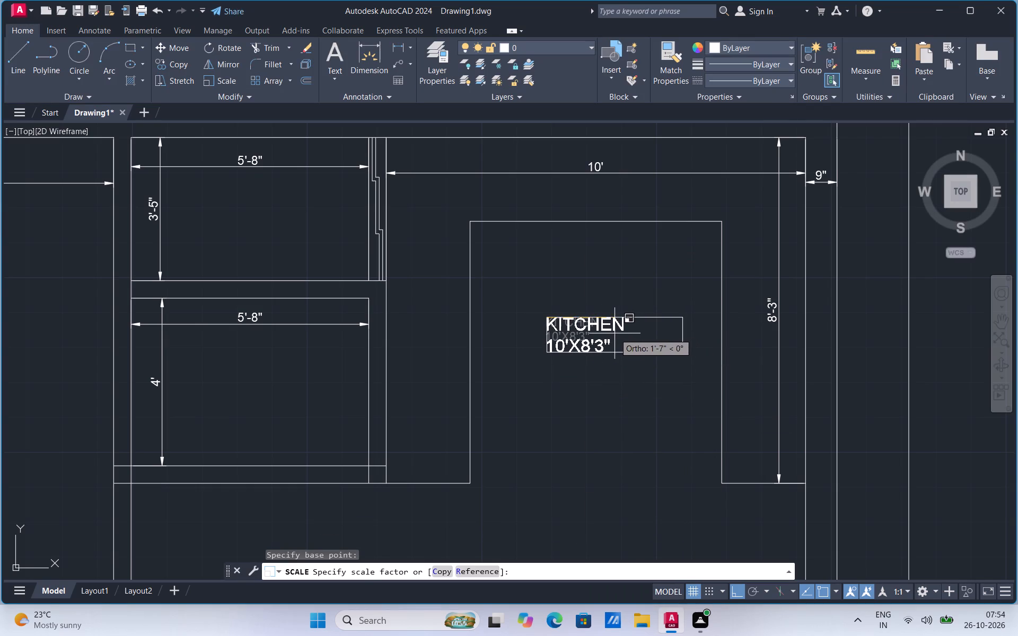
{"action": "left_click", "coordinate": [615, 333]}
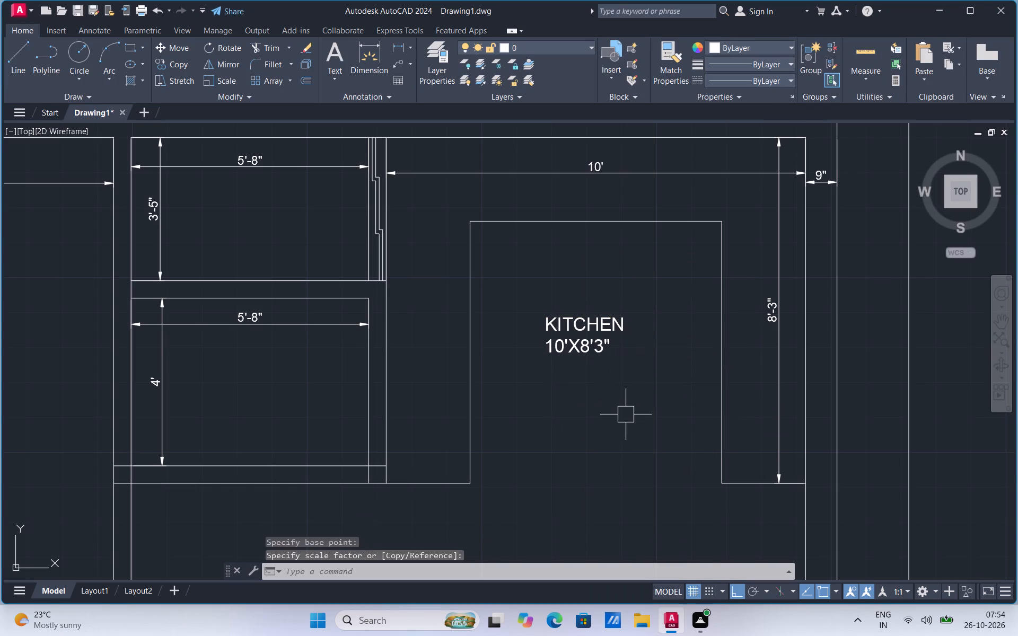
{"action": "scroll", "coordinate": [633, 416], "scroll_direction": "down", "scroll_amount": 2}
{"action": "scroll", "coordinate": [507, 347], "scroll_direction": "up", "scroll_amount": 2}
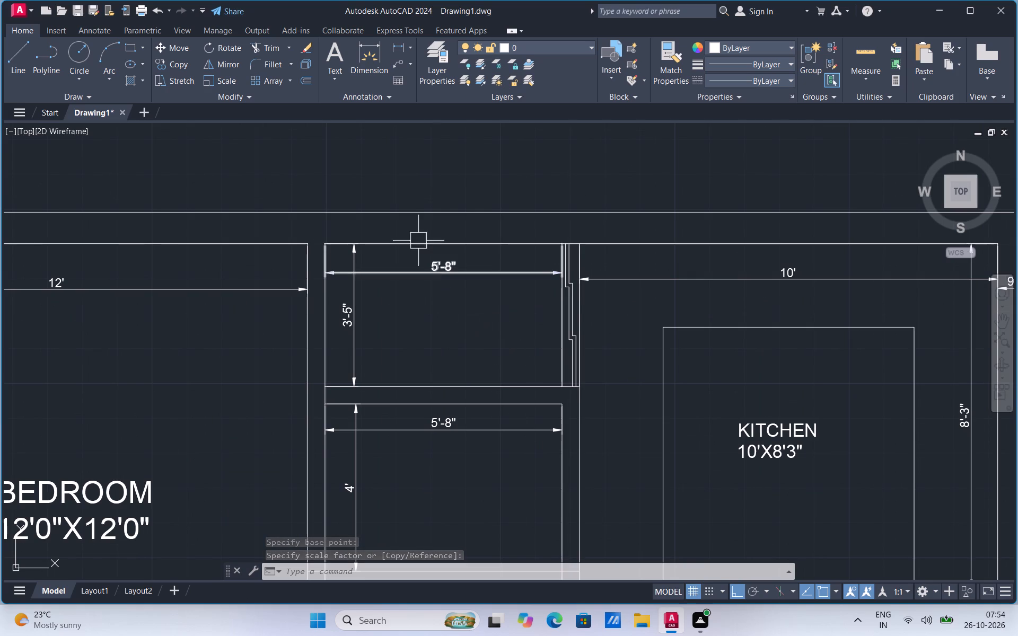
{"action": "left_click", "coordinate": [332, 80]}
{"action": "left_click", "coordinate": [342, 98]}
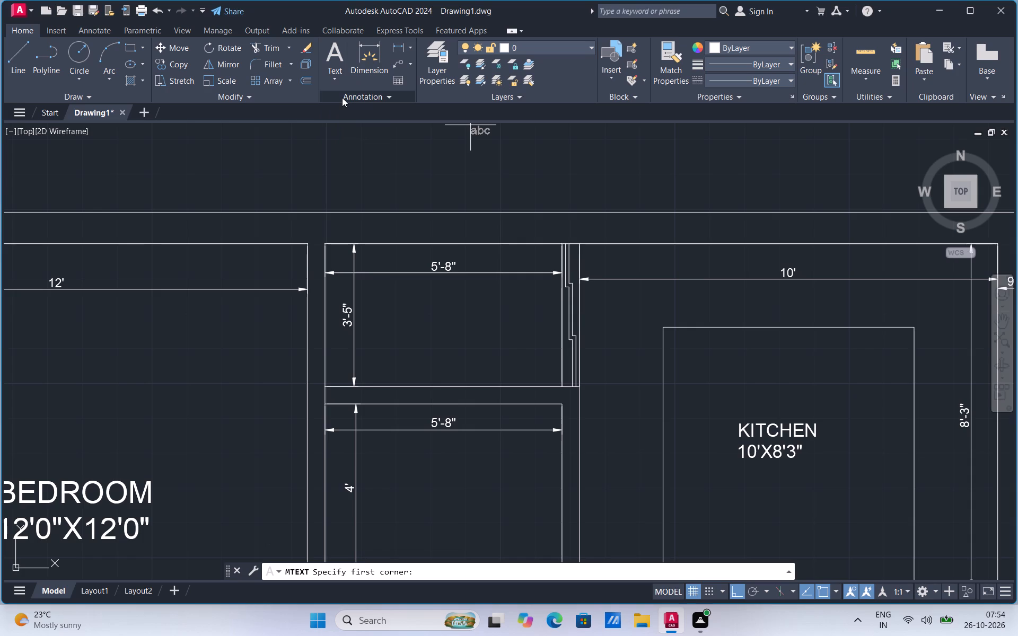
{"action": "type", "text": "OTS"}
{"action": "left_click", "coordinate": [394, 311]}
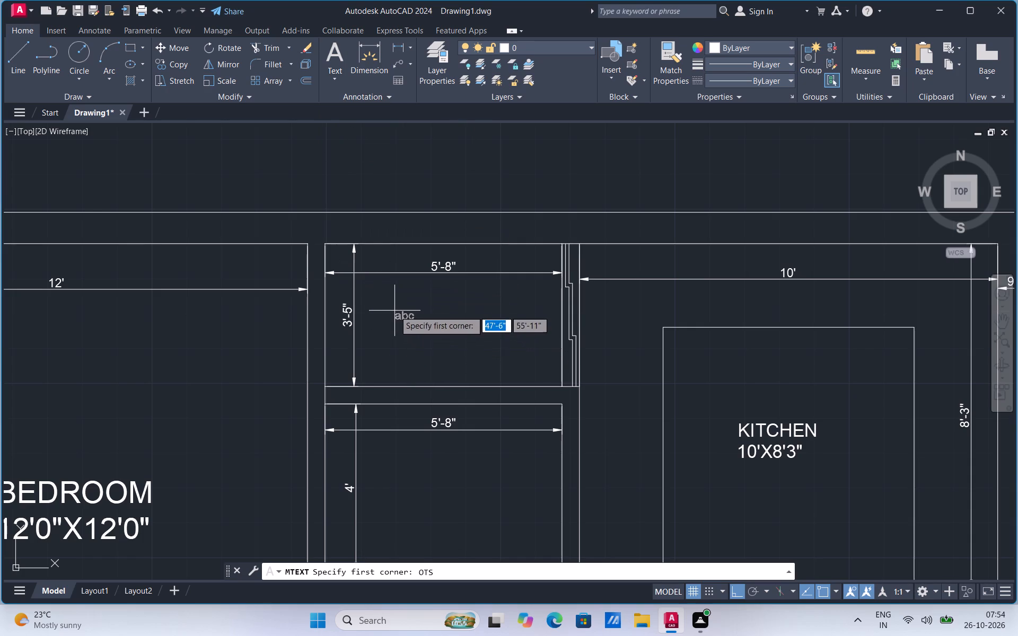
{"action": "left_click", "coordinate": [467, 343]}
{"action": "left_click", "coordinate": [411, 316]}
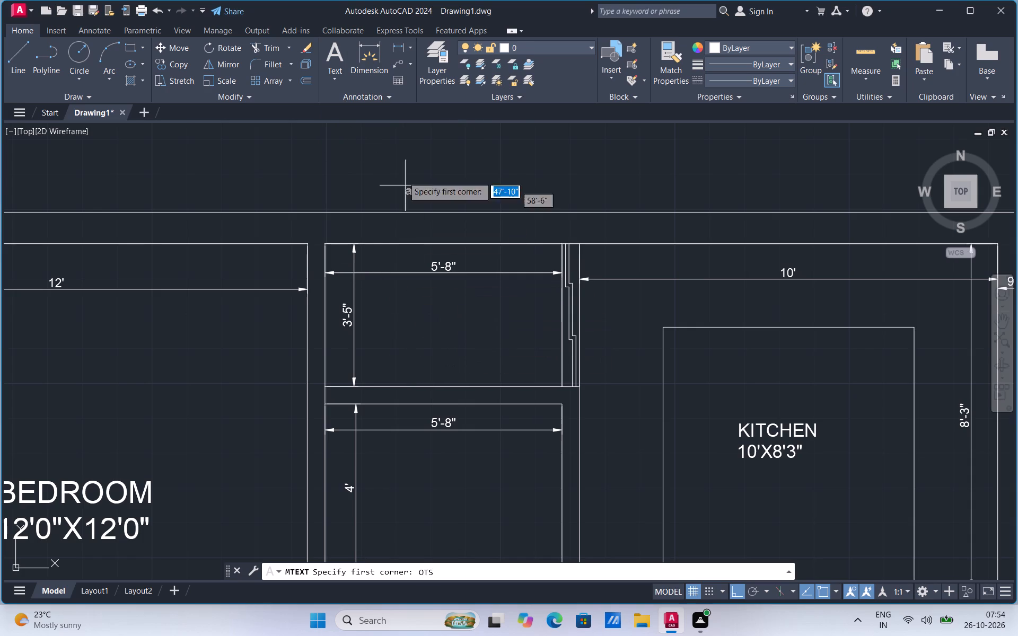
Add a two-line multiline text label reading OTS and 5'8"X3'5" in the small room above the 4' high one.
{"action": "left_click", "coordinate": [335, 77]}
{"action": "left_click", "coordinate": [345, 101]}
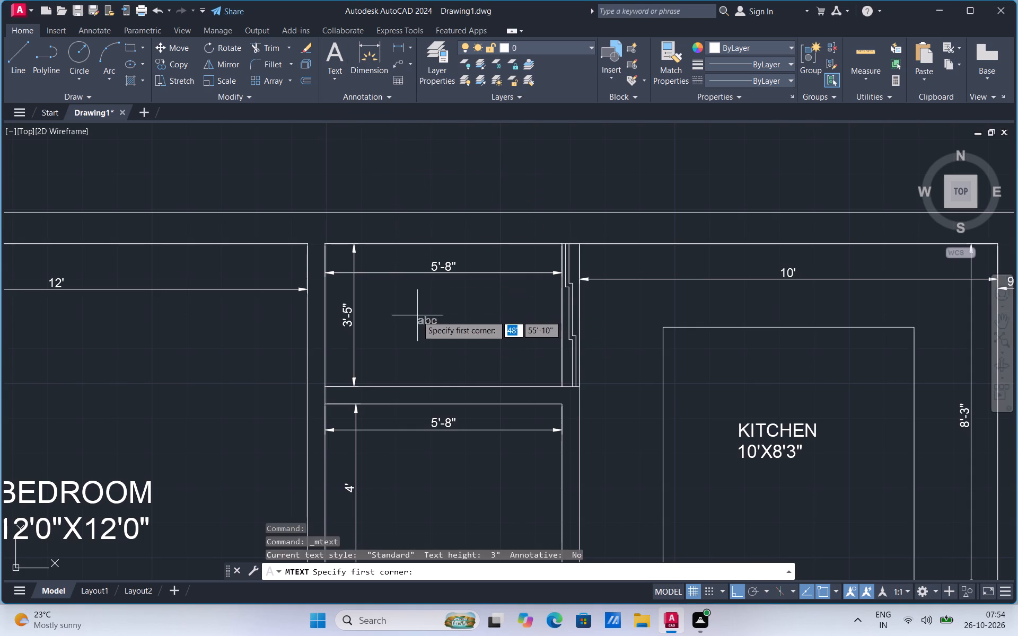
{"action": "left_click", "coordinate": [416, 315]}
{"action": "left_click", "coordinate": [472, 322]}
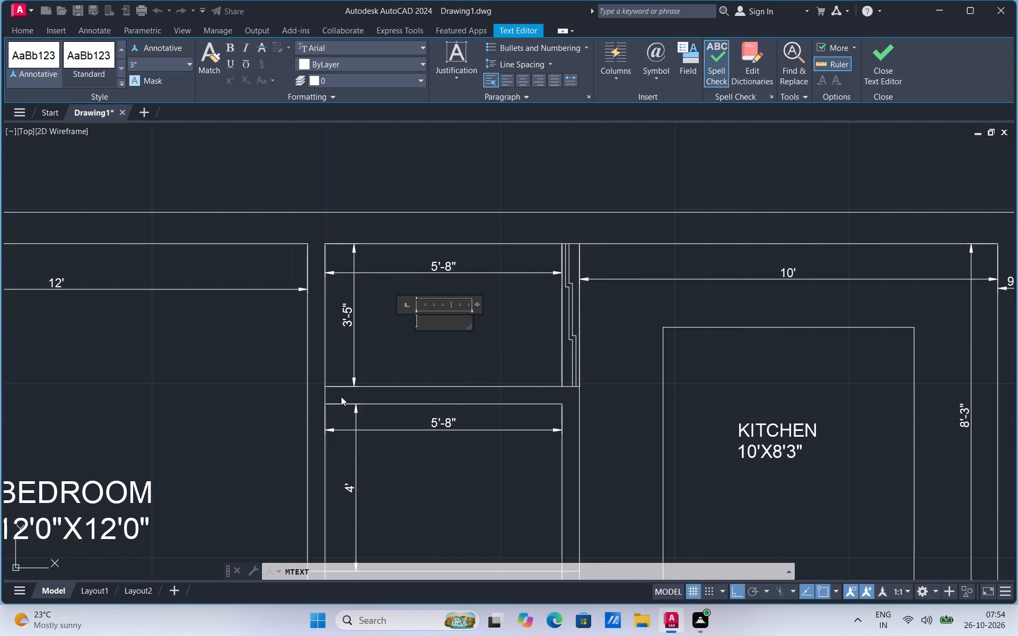
{"action": "type", "text": "OTS"}
{"action": "key", "text": "Return"}
{"action": "type", "text": "5'8"}
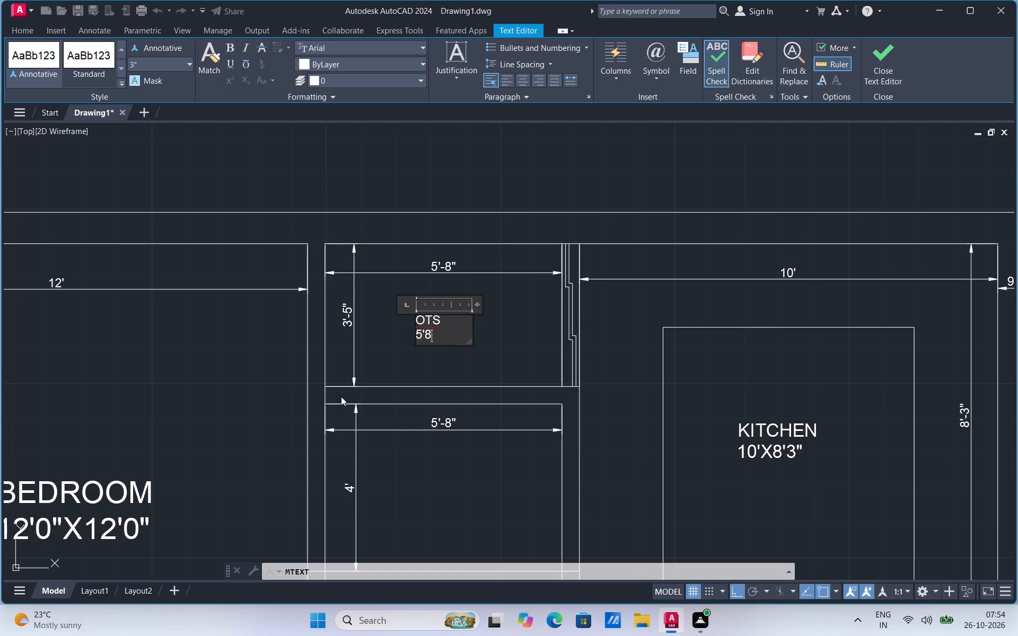
{"action": "type", "text": "\"X"}
{"action": "type", "text": "3'5\""}
{"action": "left_click", "coordinate": [494, 366]}
Enlarge the OTS label freehand with Scale, using a base point near the text.
{"action": "left_click", "coordinate": [451, 334]}
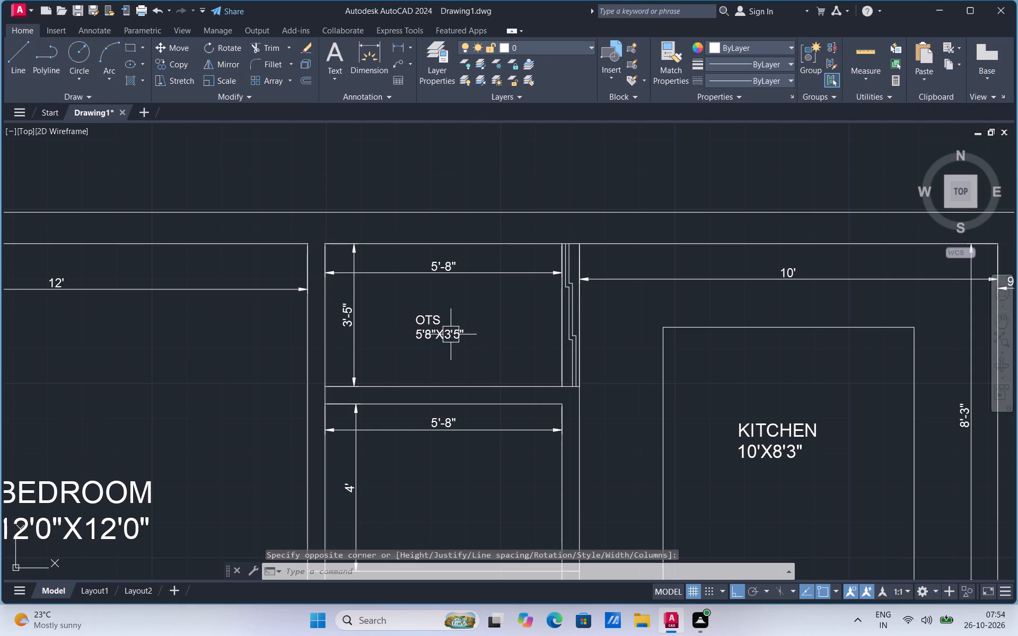
{"action": "right_click", "coordinate": [451, 334]}
{"action": "left_click", "coordinate": [486, 405]}
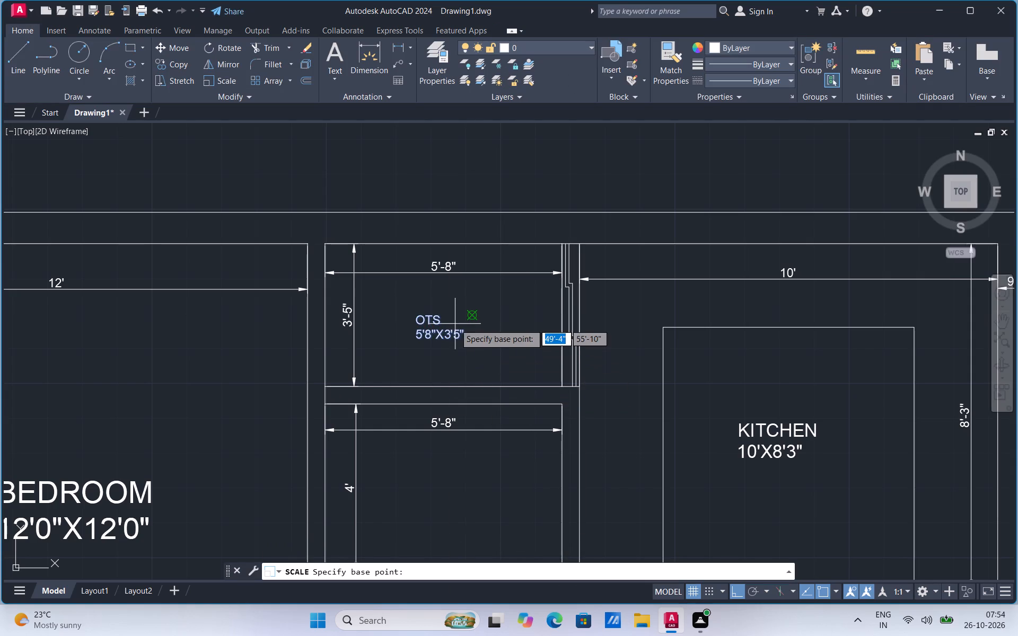
{"action": "left_click", "coordinate": [455, 324]}
{"action": "left_click", "coordinate": [512, 341]}
Add a two-line multiline text label reading PUJA and 5'8"X4'0" in the 4' high room below the OTS.
{"action": "scroll", "coordinate": [466, 277], "scroll_direction": "down", "scroll_amount": 2}
{"action": "scroll", "coordinate": [487, 402], "scroll_direction": "up", "scroll_amount": 2}
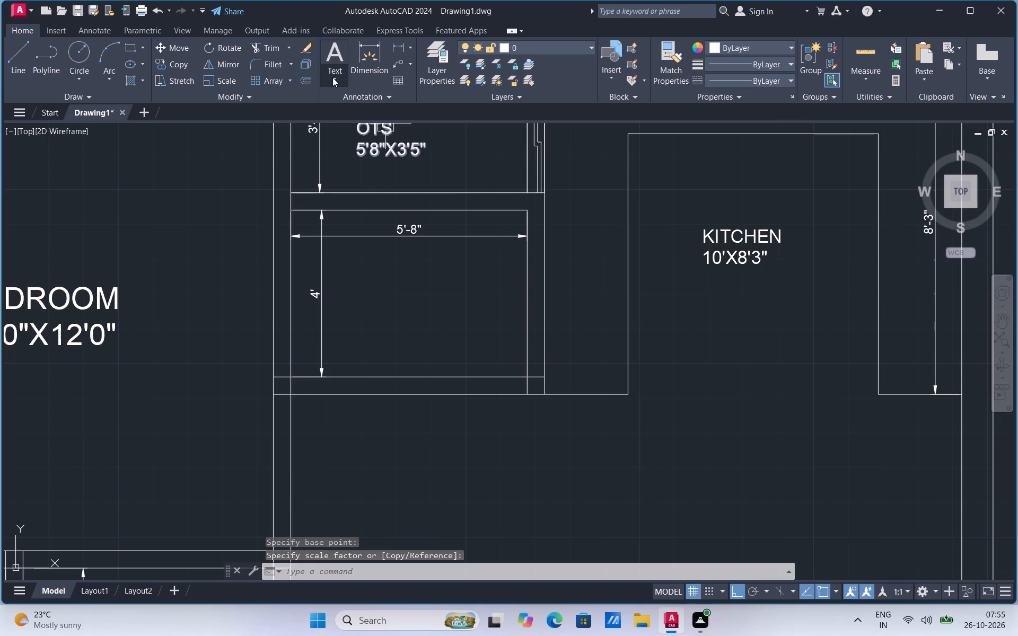
{"action": "left_click", "coordinate": [332, 77]}
{"action": "left_click", "coordinate": [339, 96]}
{"action": "left_click", "coordinate": [370, 280]}
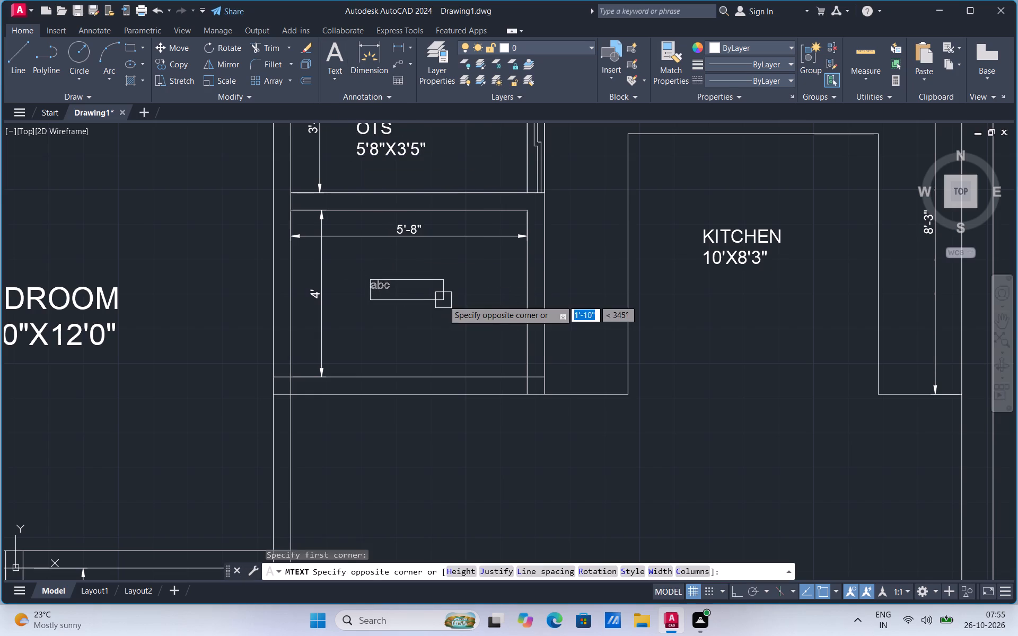
{"action": "left_click", "coordinate": [443, 300]}
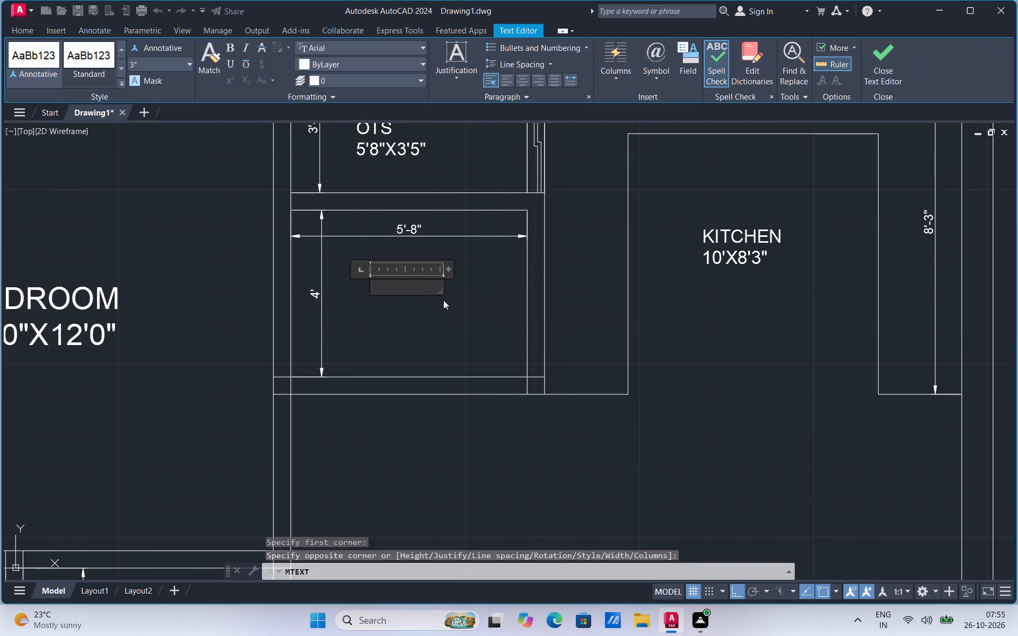
{"action": "type", "text": "PUJA"}
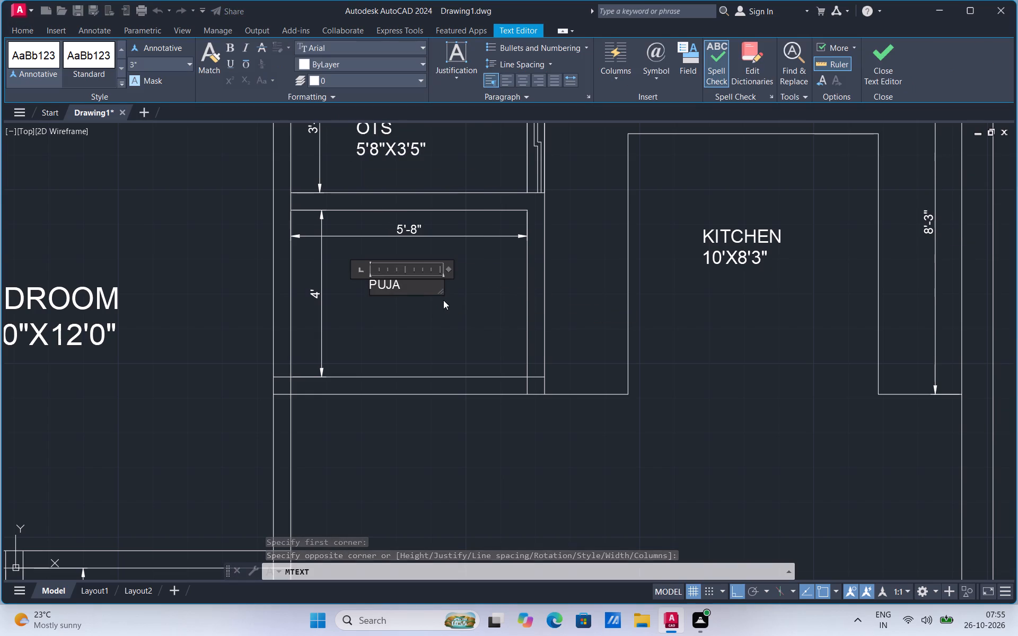
{"action": "key", "text": "Return"}
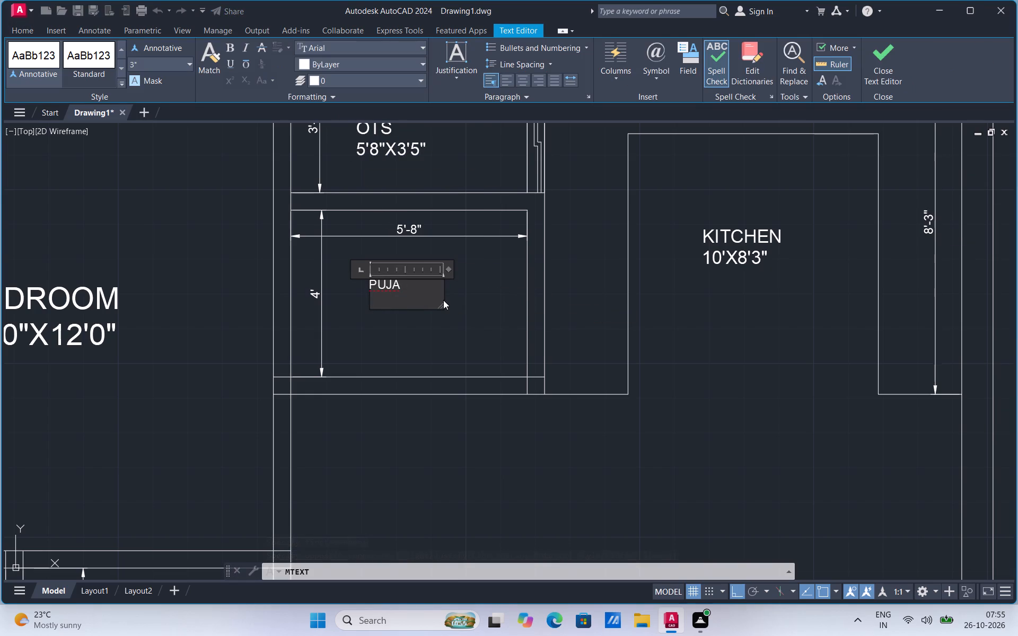
{"action": "type", "text": "5'8\"X"}
{"action": "type", "text": "4'0\""}
{"action": "left_click", "coordinate": [395, 330]}
Enlarge the PUJA label freehand with Scale, using a base point on the text.
{"action": "left_click", "coordinate": [396, 303]}
{"action": "right_click", "coordinate": [396, 303]}
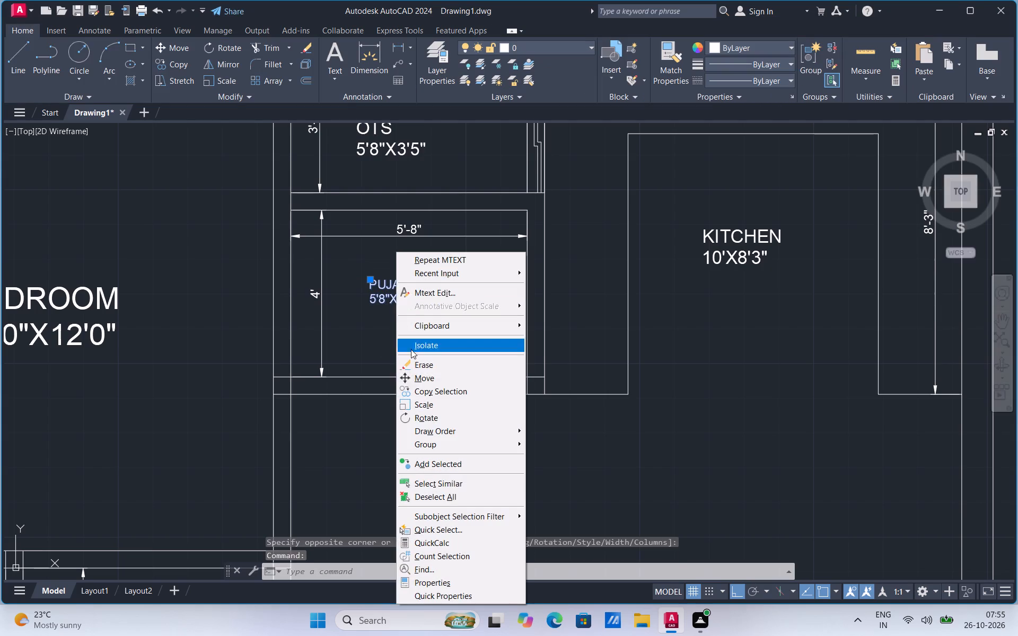
{"action": "left_click", "coordinate": [426, 401]}
{"action": "left_click", "coordinate": [404, 299]}
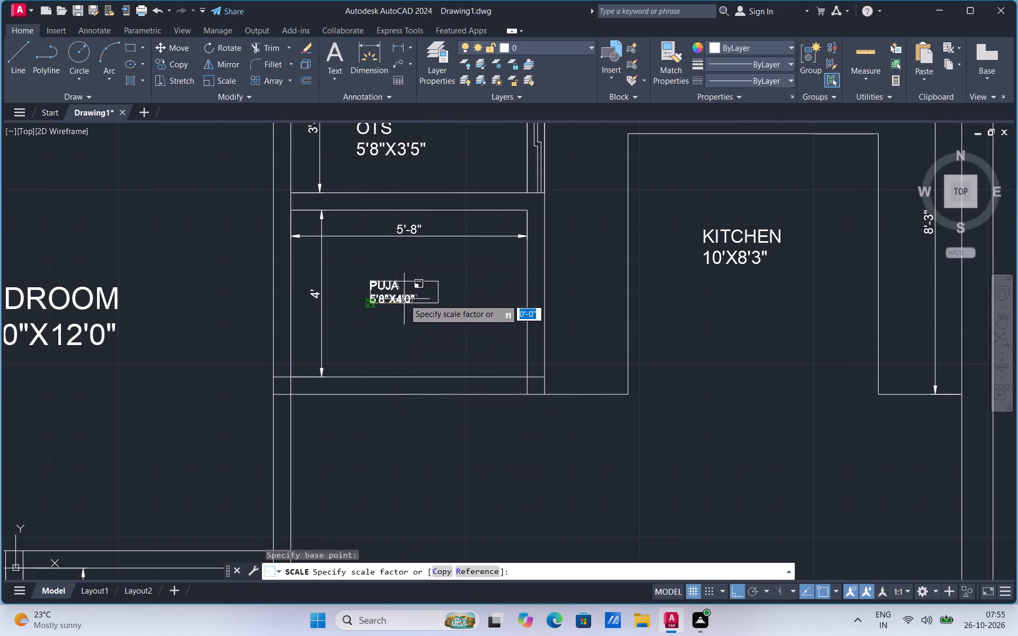
{"action": "left_click", "coordinate": [436, 321]}
Turn off Ortho mode while moving the PUJA label slightly down toward the centre of its room.
{"action": "scroll", "coordinate": [431, 351], "scroll_direction": "down", "scroll_amount": 3}
{"action": "scroll", "coordinate": [431, 345], "scroll_direction": "up", "scroll_amount": 3}
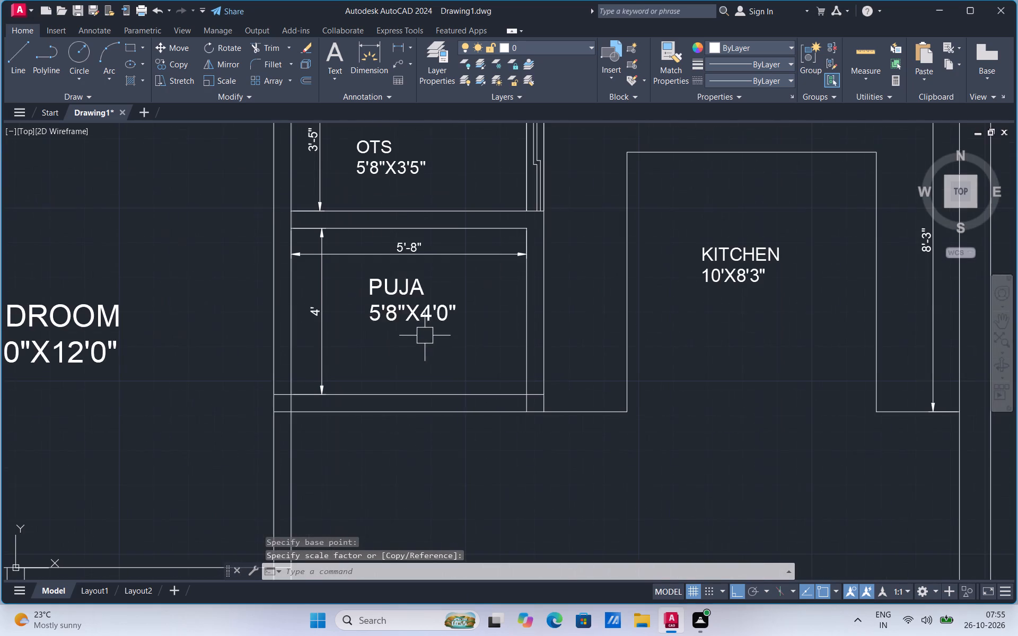
{"action": "left_click", "coordinate": [422, 325]}
{"action": "right_click", "coordinate": [422, 325]}
{"action": "left_click", "coordinate": [457, 377]}
{"action": "left_click", "coordinate": [424, 326]}
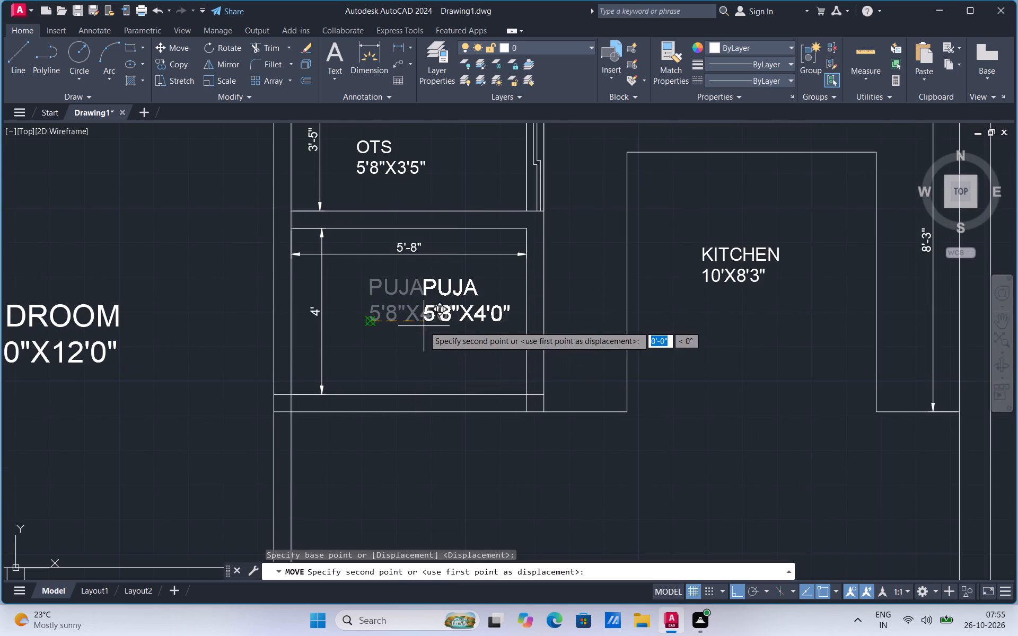
{"action": "left_click", "coordinate": [734, 589]}
{"action": "left_click", "coordinate": [375, 341]}
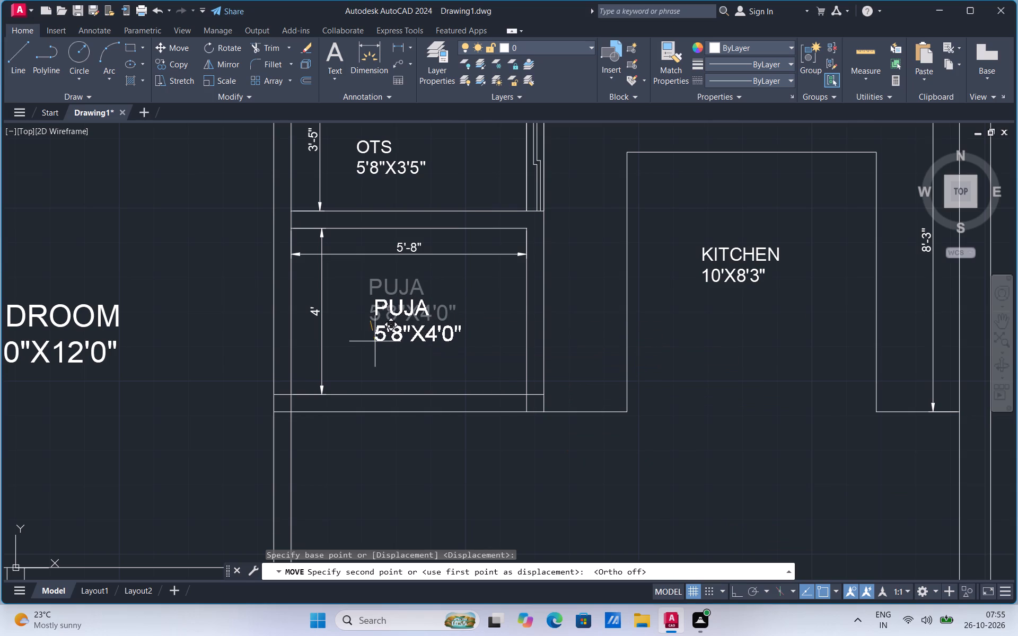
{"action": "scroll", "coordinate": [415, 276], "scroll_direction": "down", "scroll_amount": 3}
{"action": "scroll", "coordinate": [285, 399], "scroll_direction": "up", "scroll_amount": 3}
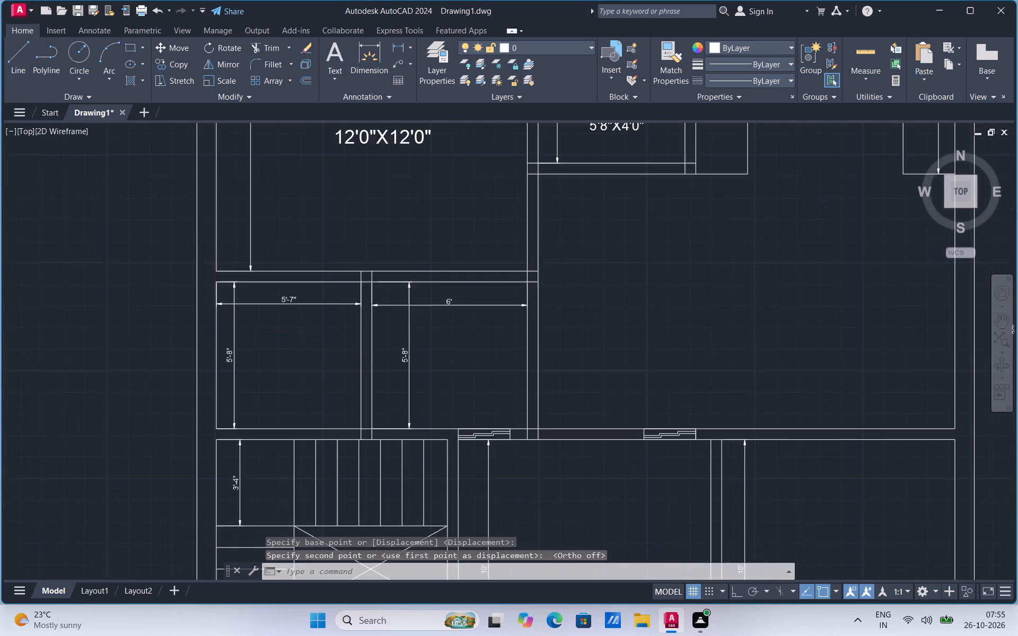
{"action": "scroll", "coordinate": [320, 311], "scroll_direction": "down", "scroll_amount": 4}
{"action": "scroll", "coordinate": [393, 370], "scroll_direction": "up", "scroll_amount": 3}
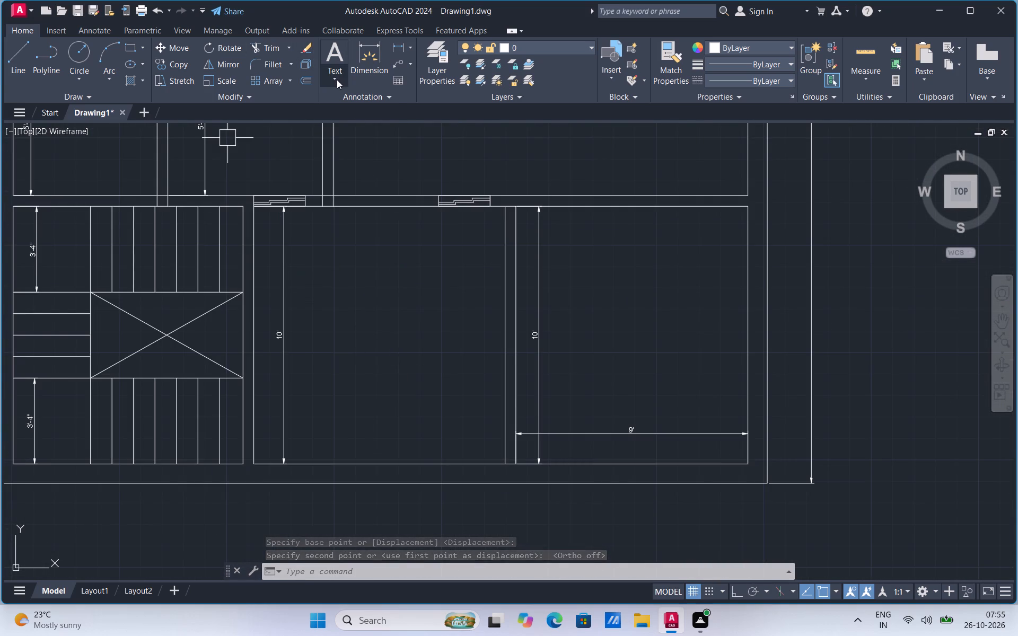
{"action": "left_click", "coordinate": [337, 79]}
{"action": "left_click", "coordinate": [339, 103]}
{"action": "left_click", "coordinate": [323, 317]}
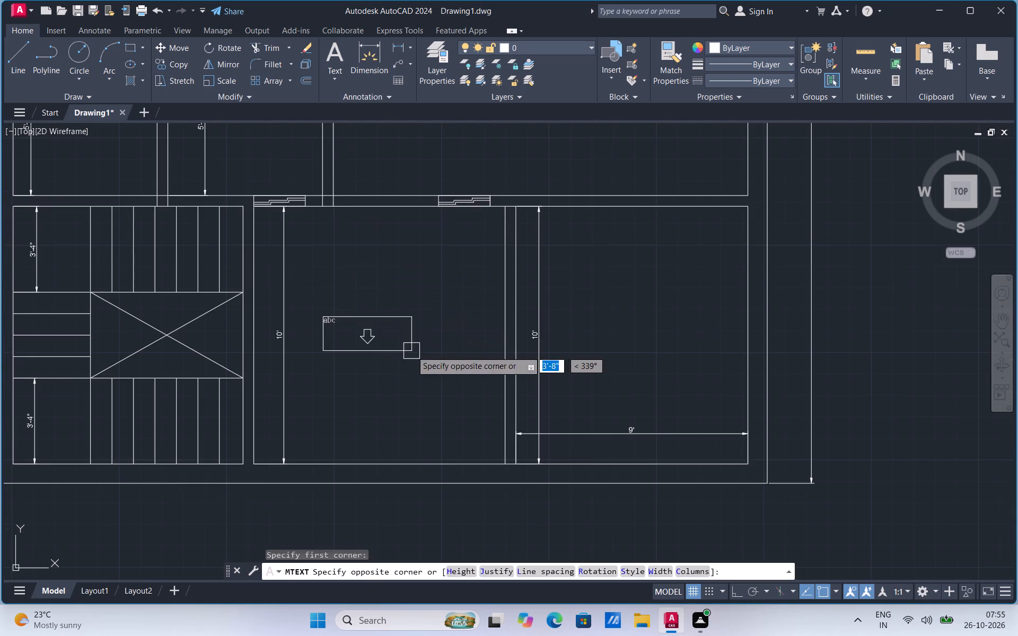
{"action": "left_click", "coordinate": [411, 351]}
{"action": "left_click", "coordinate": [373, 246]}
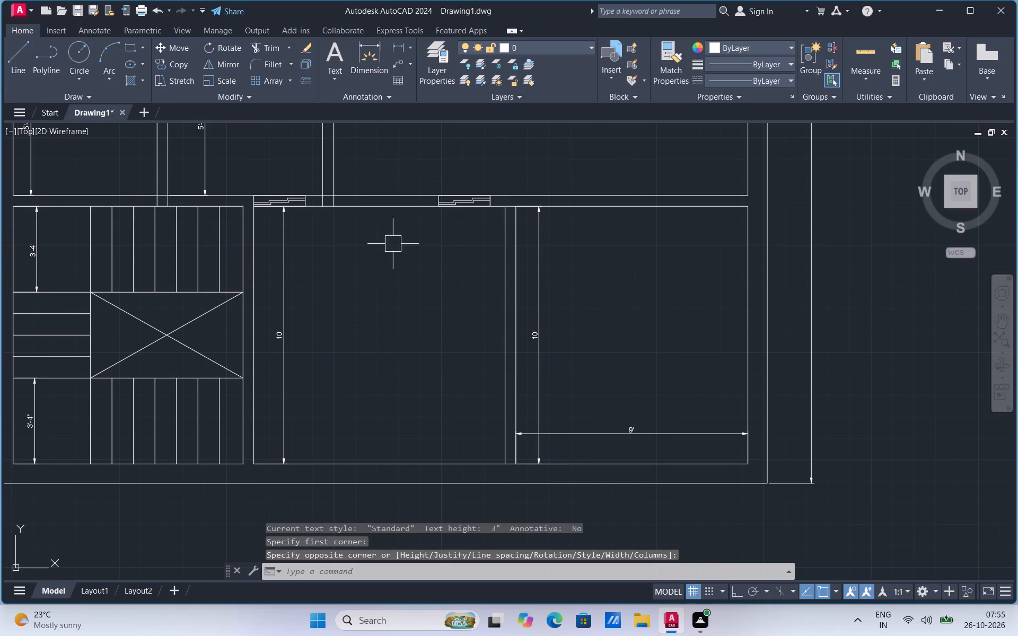
Add a linear dimension for the width of the room beside the staircase, just above its bottom wall.
{"action": "left_click", "coordinate": [396, 46]}
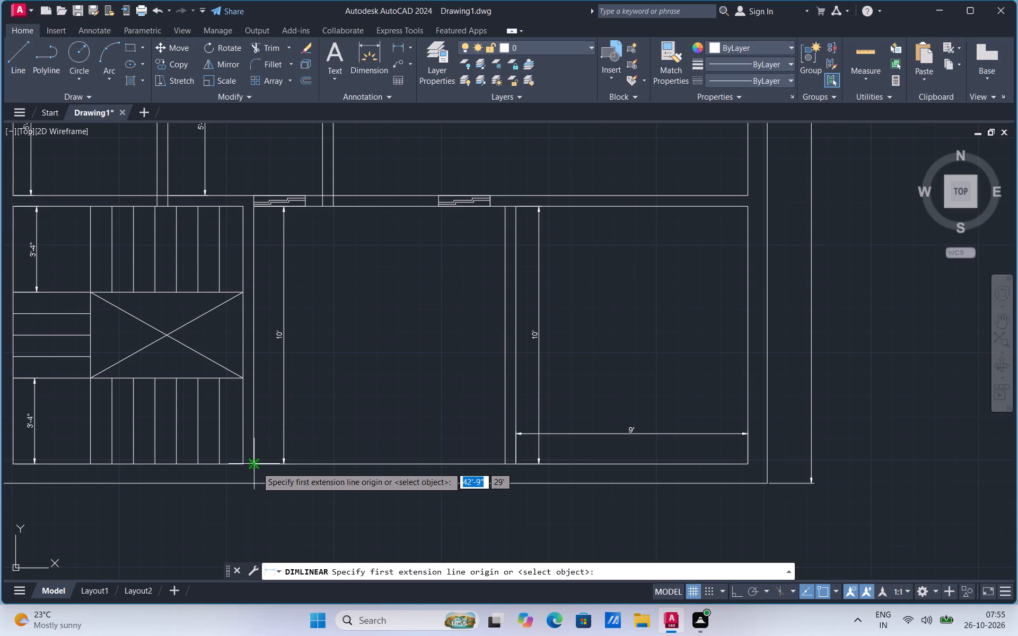
{"action": "left_click", "coordinate": [257, 467]}
{"action": "left_click", "coordinate": [506, 462]}
{"action": "left_click", "coordinate": [504, 444]}
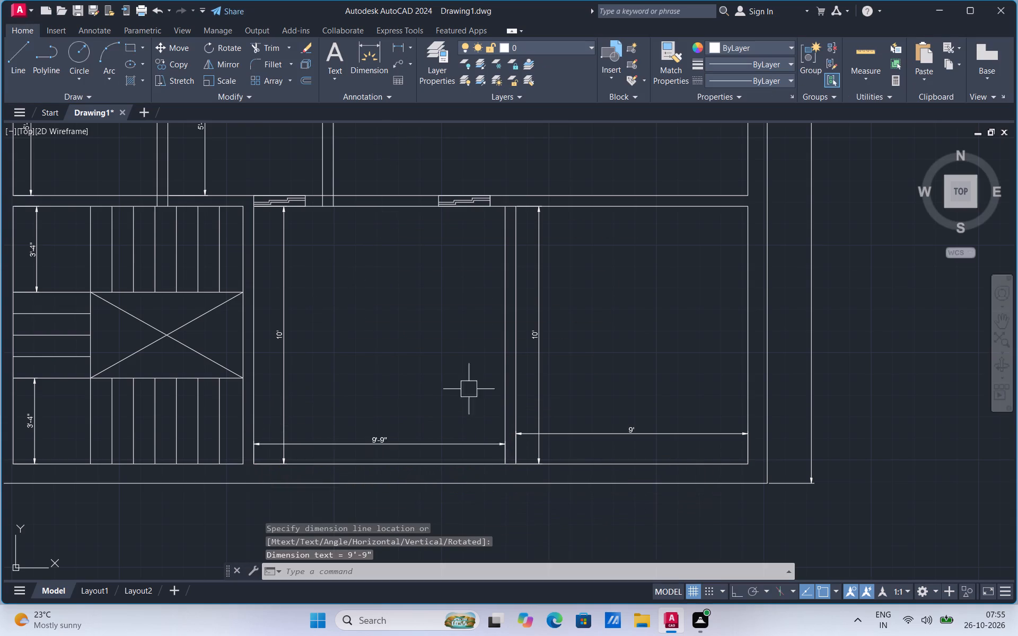
Add a two-line multiline text label reading PARKING and 9'9"X10'0" in the room beside the staircase.
{"action": "left_click", "coordinate": [336, 77]}
{"action": "left_click", "coordinate": [345, 106]}
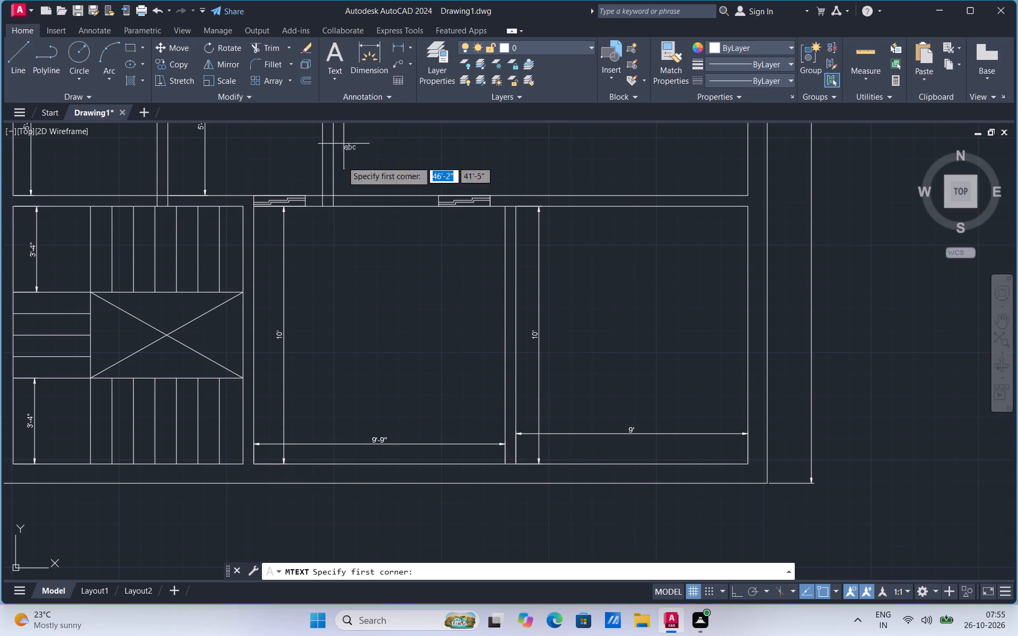
{"action": "left_click", "coordinate": [315, 299]}
{"action": "left_click", "coordinate": [452, 348]}
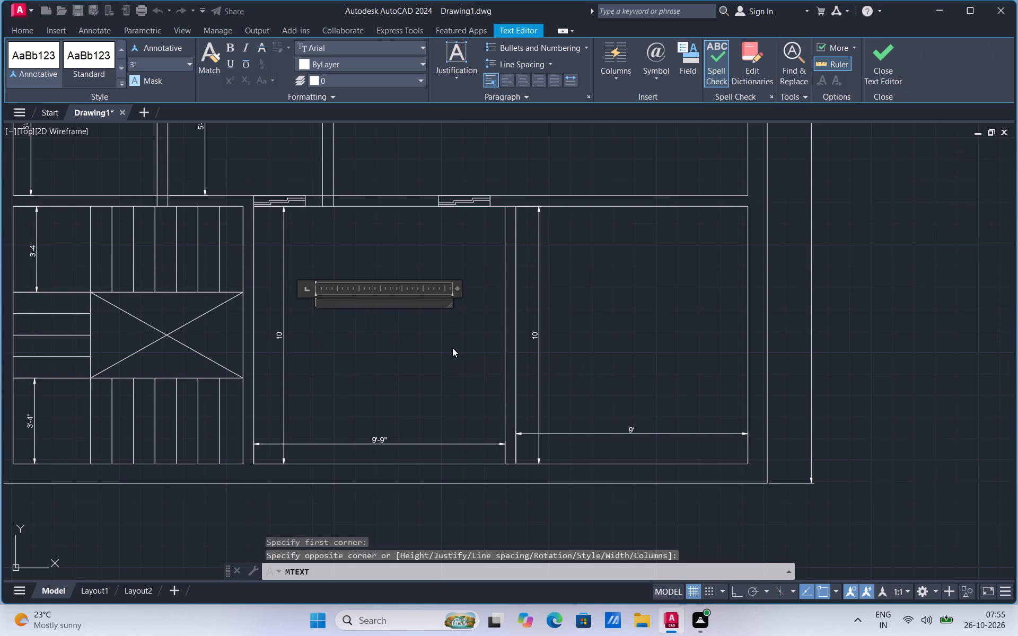
{"action": "type", "text": "PA"}
{"action": "type", "text": "RKING"}
{"action": "key", "text": "Return"}
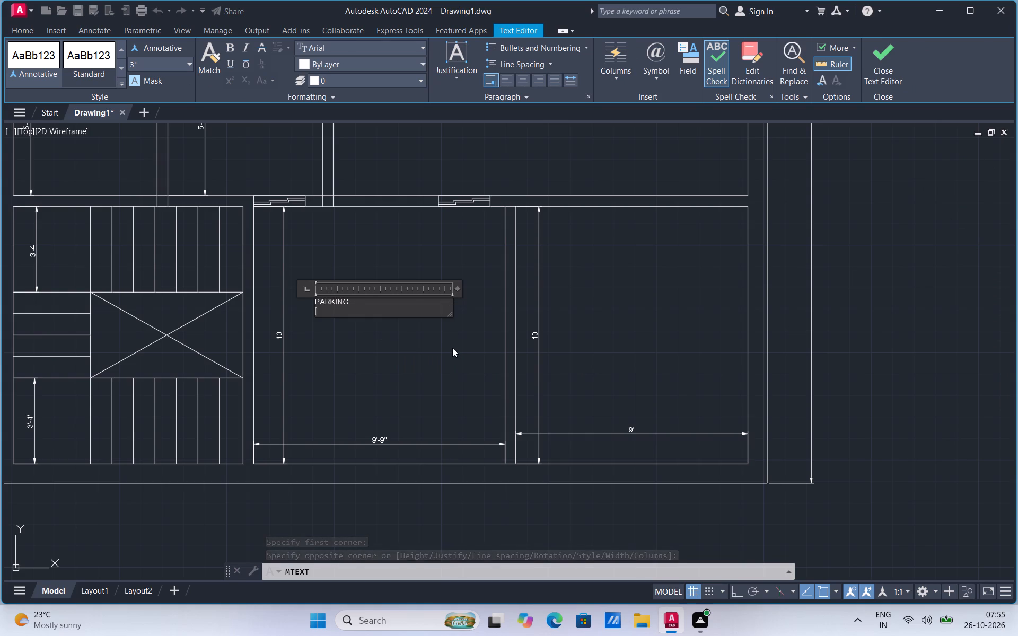
{"action": "type", "text": "9'9"}
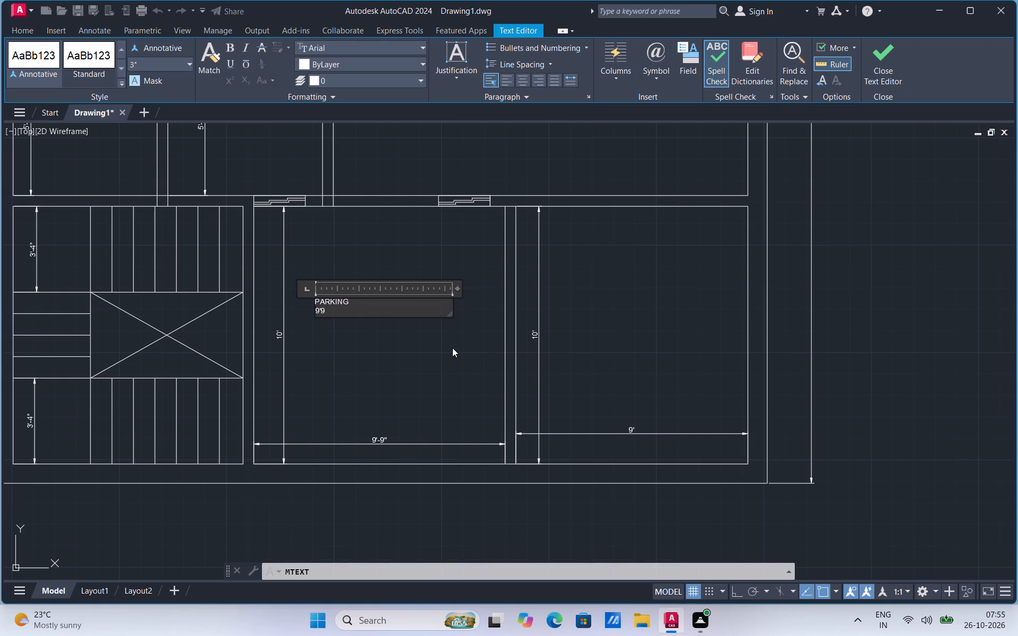
{"action": "type", "text": "\"X"}
{"action": "type", "text": "10'0\""}
{"action": "left_click", "coordinate": [382, 346]}
Enlarge the PARKING label freehand with Scale, using a base point on the text.
{"action": "left_click", "coordinate": [338, 307]}
{"action": "right_click", "coordinate": [338, 307]}
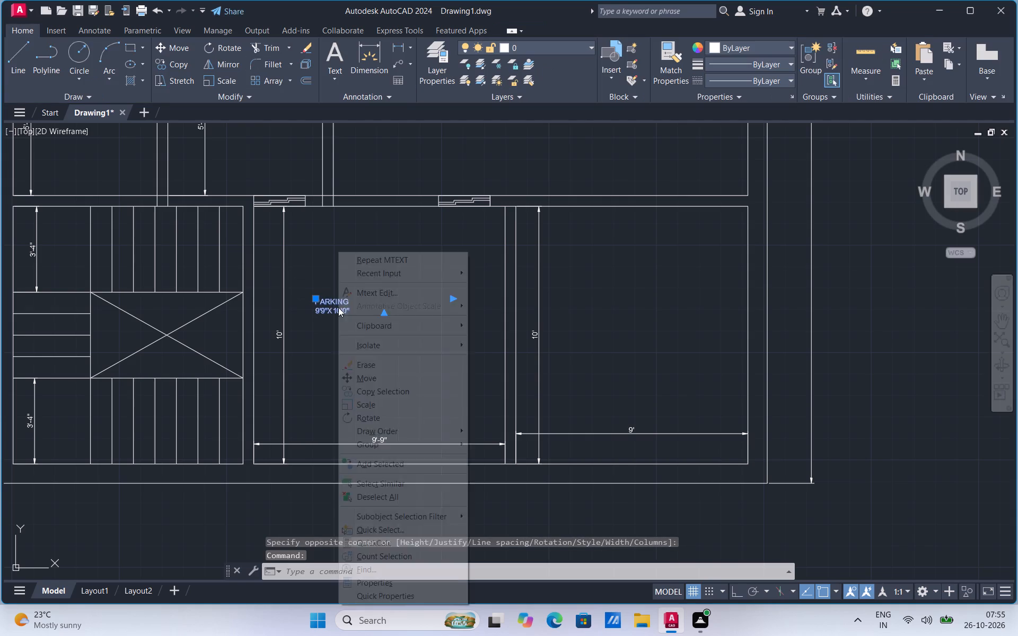
{"action": "left_click", "coordinate": [371, 405]}
{"action": "left_click", "coordinate": [347, 314]}
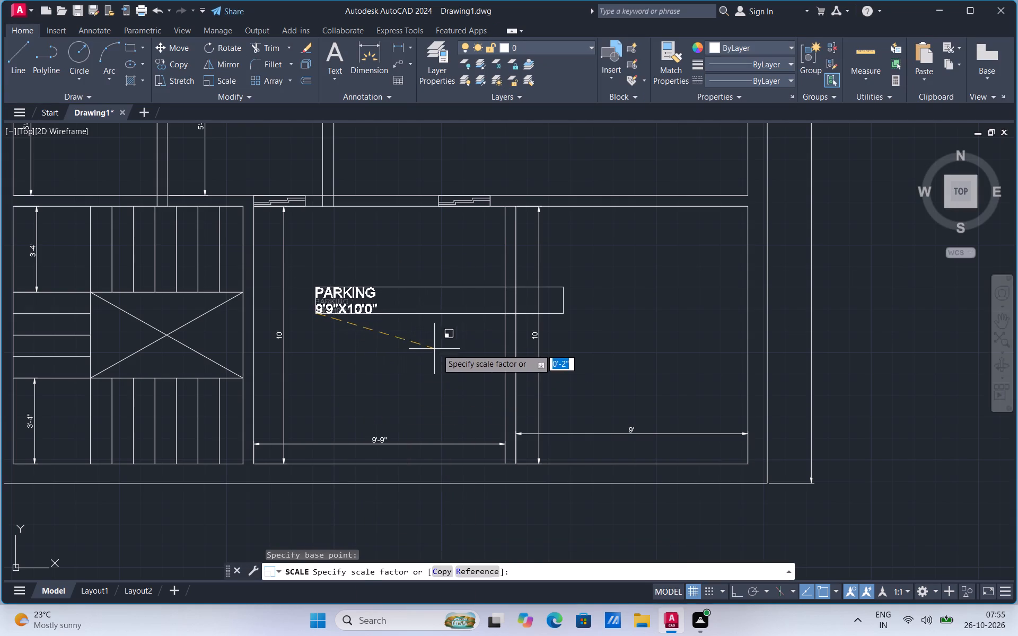
{"action": "left_click", "coordinate": [465, 358]}
Move the PARKING label down and to the right, to the centre of its room.
{"action": "left_click", "coordinate": [365, 301]}
{"action": "right_click", "coordinate": [365, 301]}
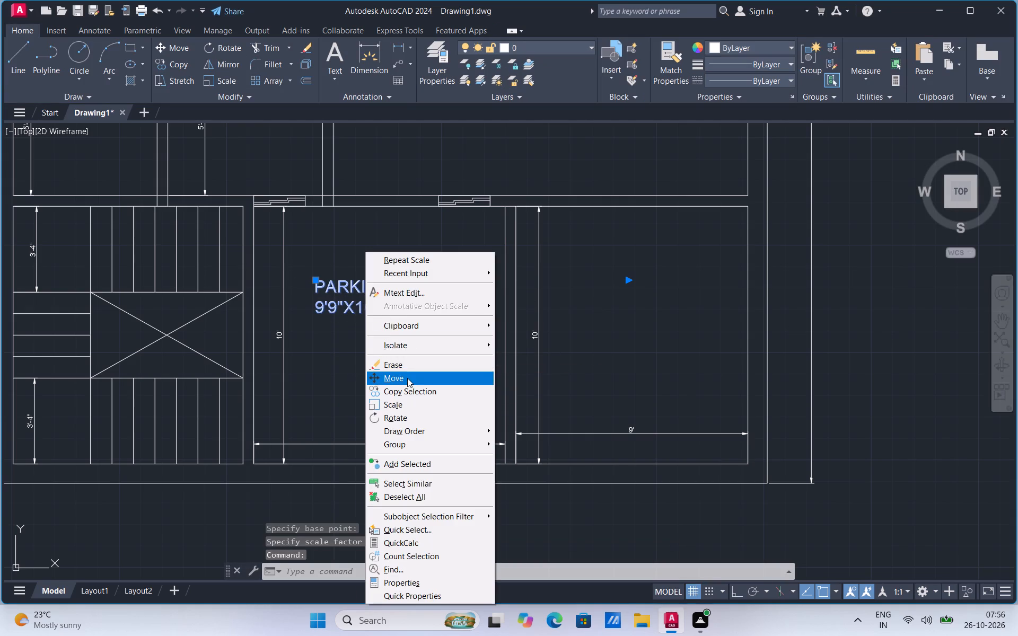
{"action": "left_click", "coordinate": [407, 378]}
{"action": "left_click", "coordinate": [342, 287]}
{"action": "left_click", "coordinate": [374, 332]}
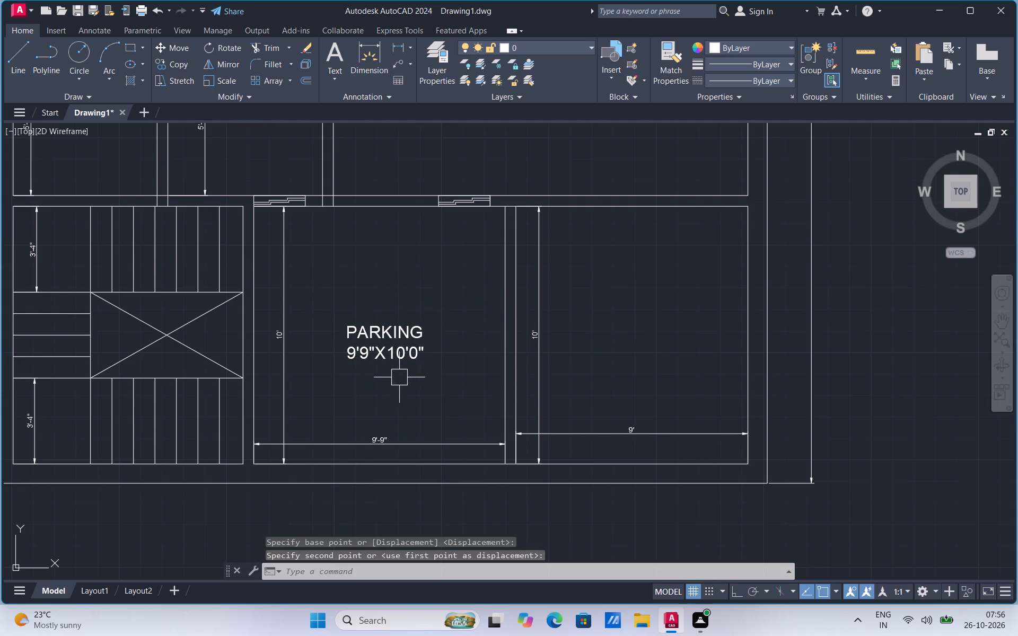
Add a multiline text level note reading LVL+1'0" just below the PARKING label.
{"action": "left_click", "coordinate": [336, 80]}
{"action": "left_click", "coordinate": [343, 98]}
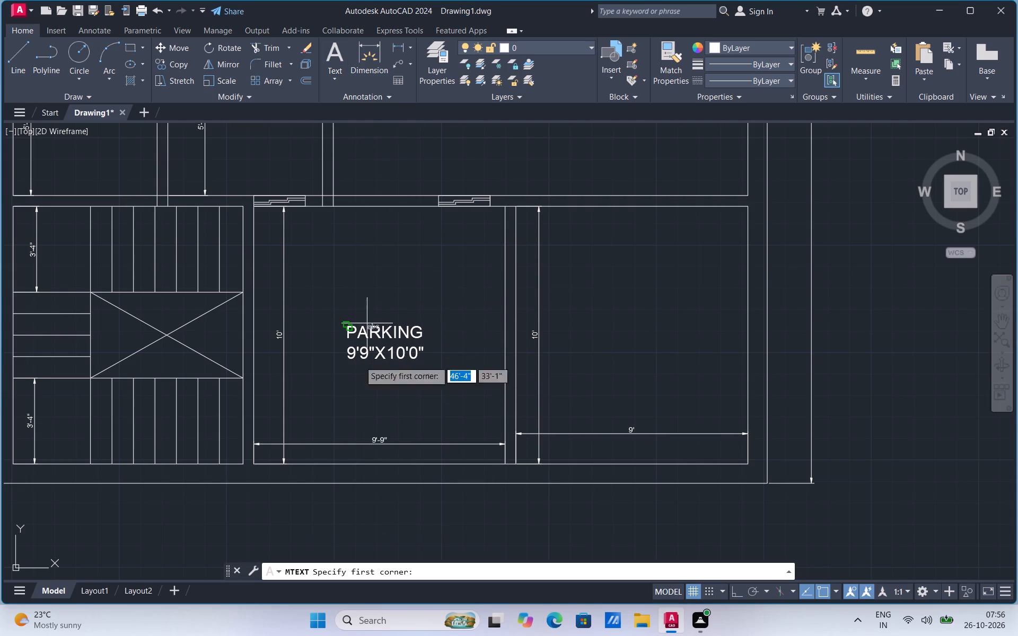
{"action": "left_click", "coordinate": [340, 392]}
{"action": "left_click", "coordinate": [417, 396]}
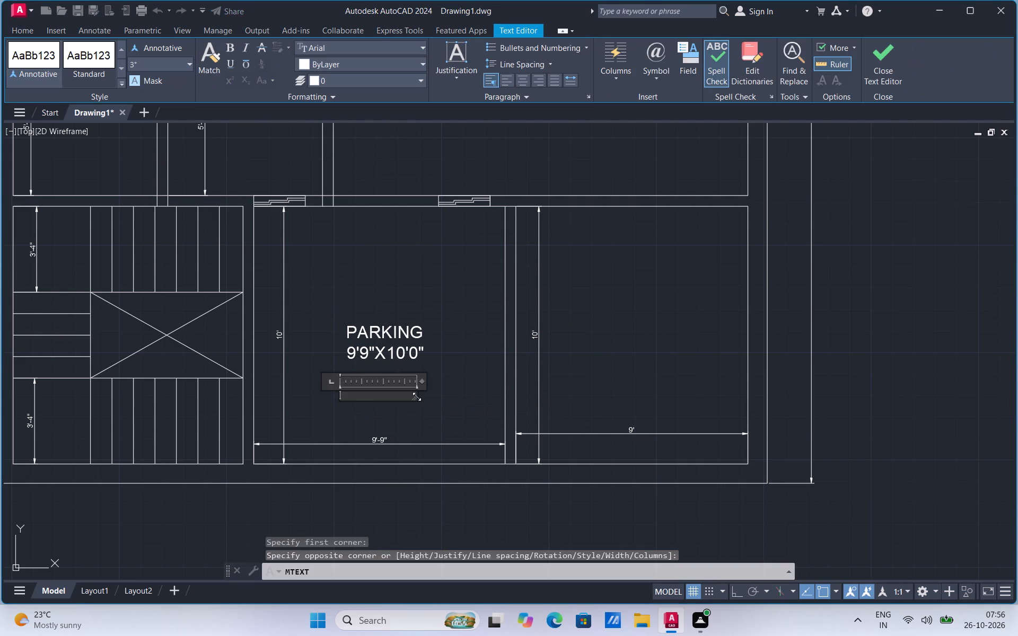
{"action": "type", "text": "LVL"}
{"action": "key", "text": "equal"}
{"action": "key", "text": "BackSpace"}
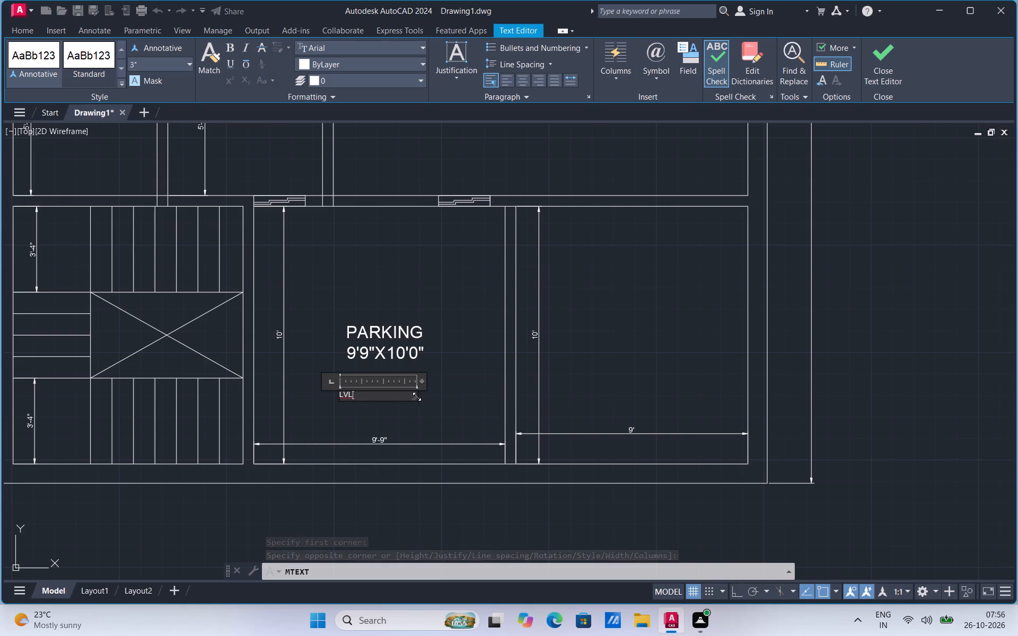
{"action": "key", "text": "shift+plus"}
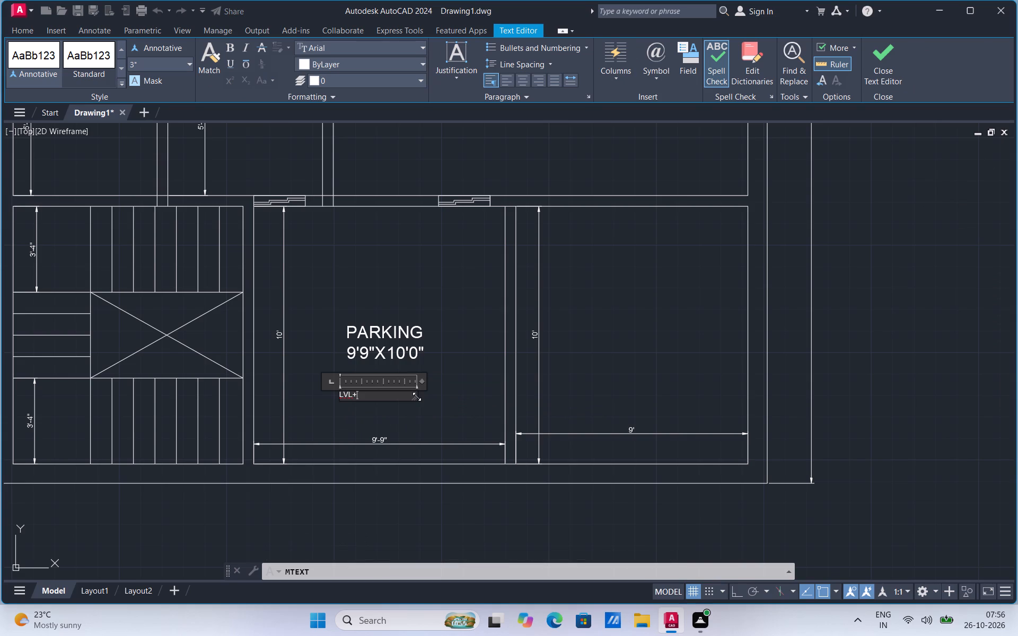
{"action": "type", "text": "1'0\""}
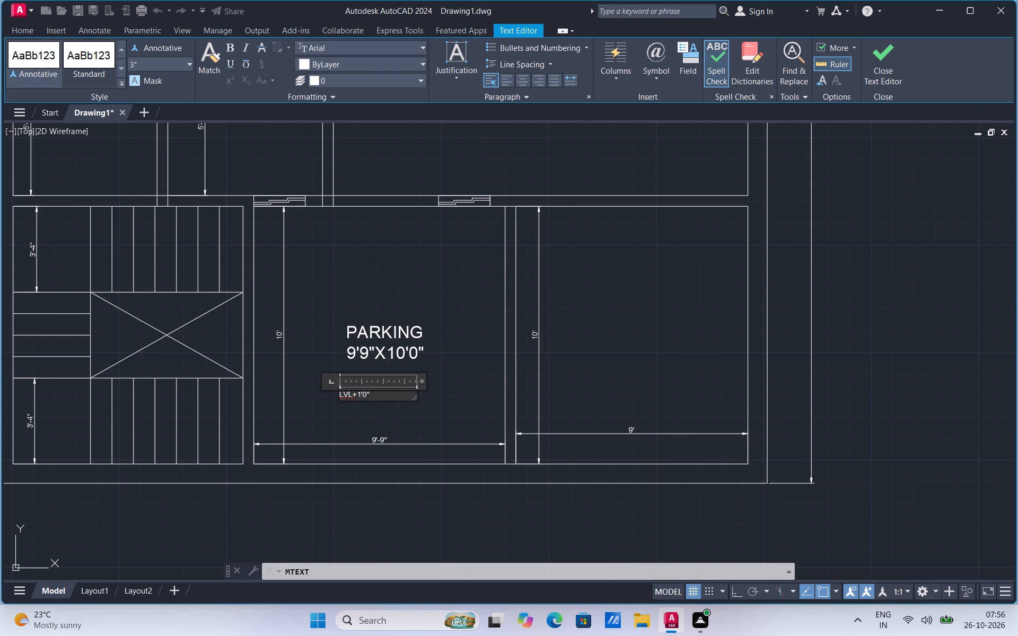
{"action": "left_click", "coordinate": [389, 419]}
Enlarge the LVL+1'0" note freehand with Scale, then scale it back down to slightly smaller than the PARKING label's text.
{"action": "left_click", "coordinate": [375, 400]}
{"action": "right_click", "coordinate": [375, 400]}
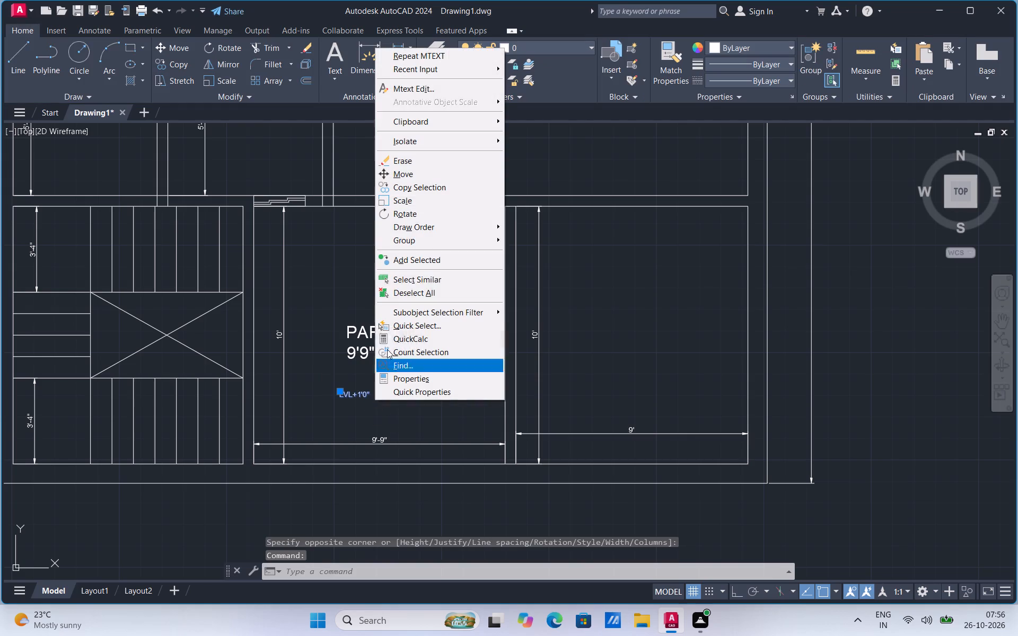
{"action": "left_click", "coordinate": [417, 204]}
{"action": "left_click", "coordinate": [371, 399]}
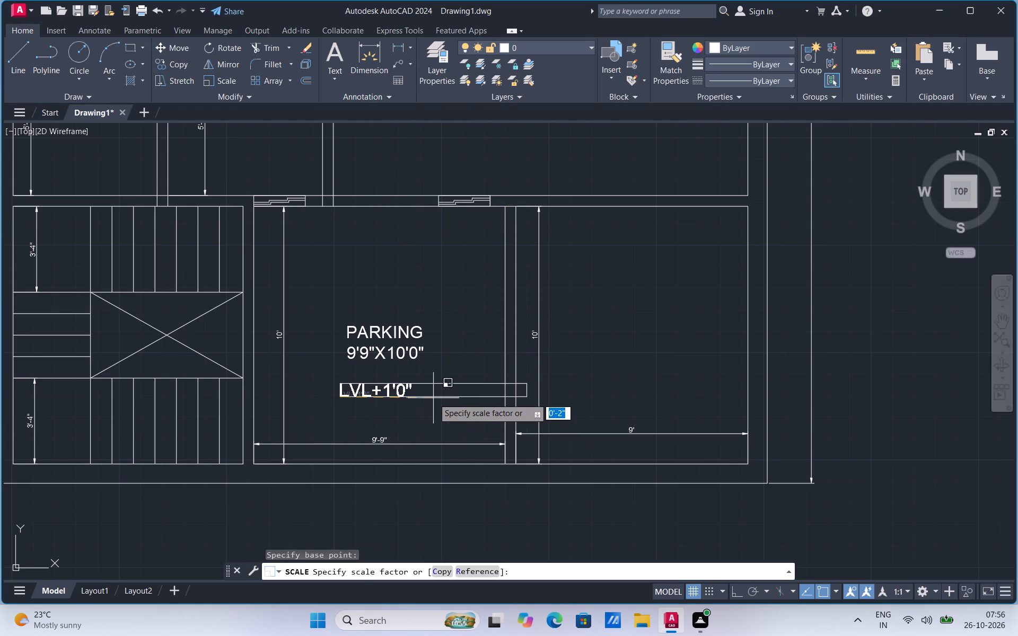
{"action": "left_click", "coordinate": [431, 401]}
{"action": "left_click", "coordinate": [390, 395]}
{"action": "right_click", "coordinate": [390, 395]}
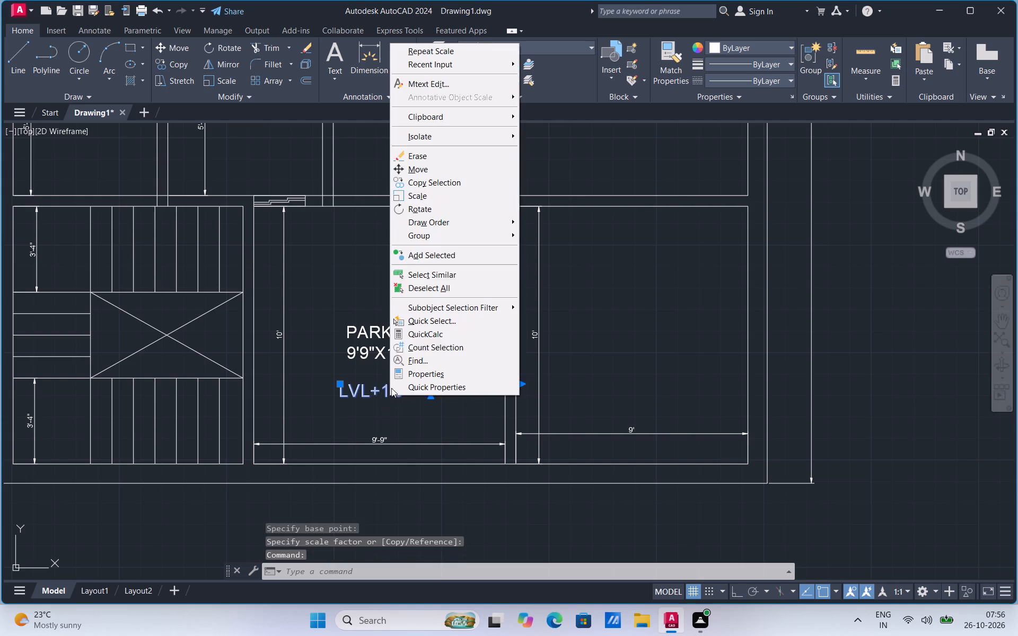
{"action": "left_click", "coordinate": [429, 197]}
{"action": "left_click", "coordinate": [415, 373]}
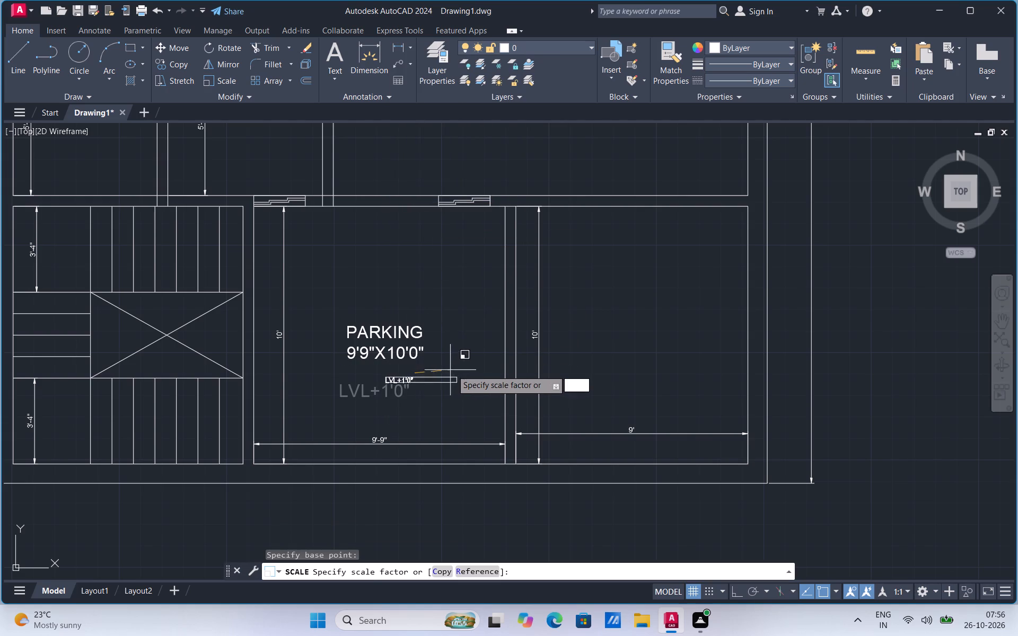
{"action": "left_click", "coordinate": [473, 370]}
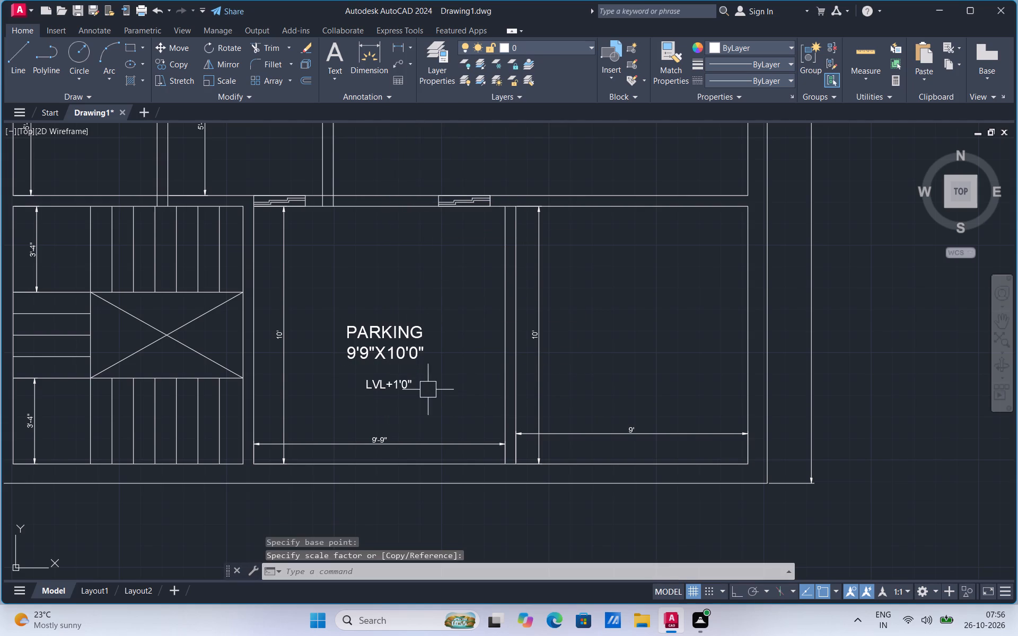
Add a two-line multiline text label reading SHOP and 9'0"X10'0" in the 9' wide room beside the parking.
{"action": "scroll", "coordinate": [321, 394], "scroll_direction": "down", "scroll_amount": 1}
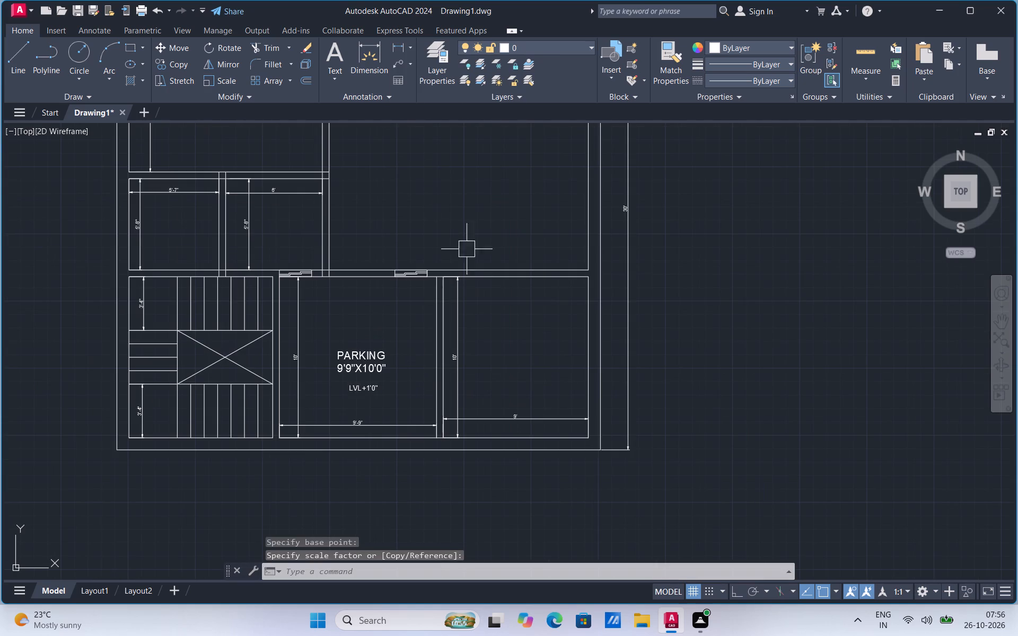
{"action": "left_click", "coordinate": [332, 79]}
{"action": "left_click", "coordinate": [343, 100]}
{"action": "left_click", "coordinate": [483, 343]}
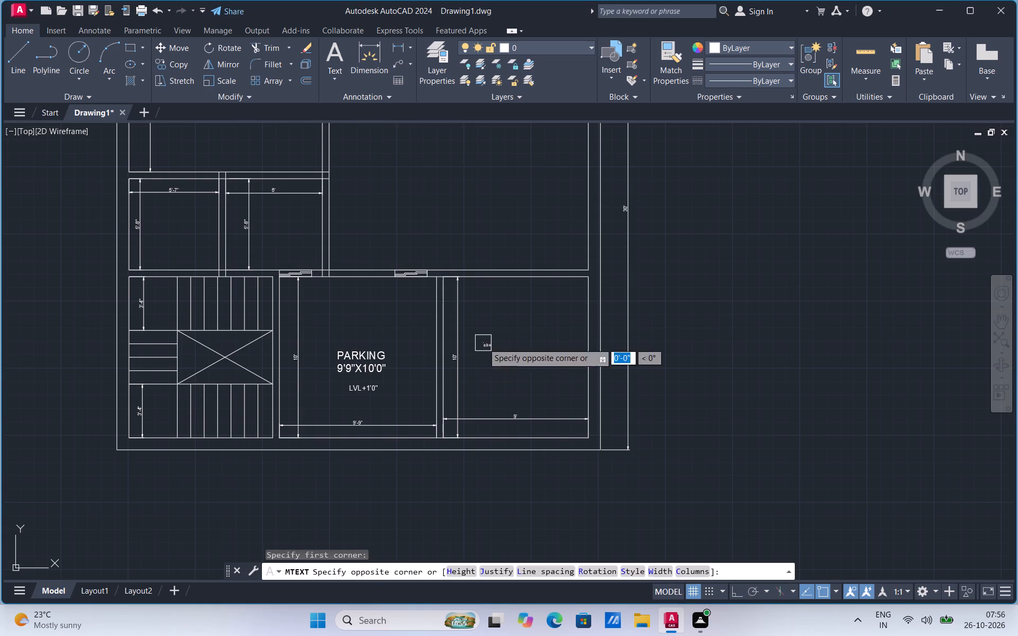
{"action": "left_click", "coordinate": [548, 367]}
{"action": "type", "text": "SHOP"}
{"action": "key", "text": "Return"}
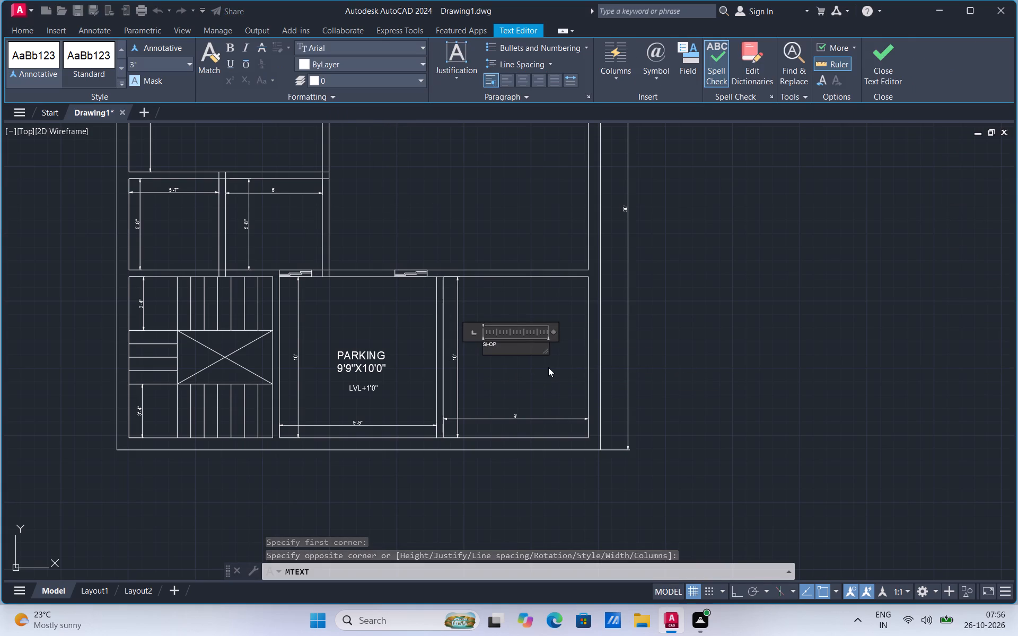
{"action": "type", "text": "9'0\"X"}
{"action": "type", "text": "10'0\"\""}
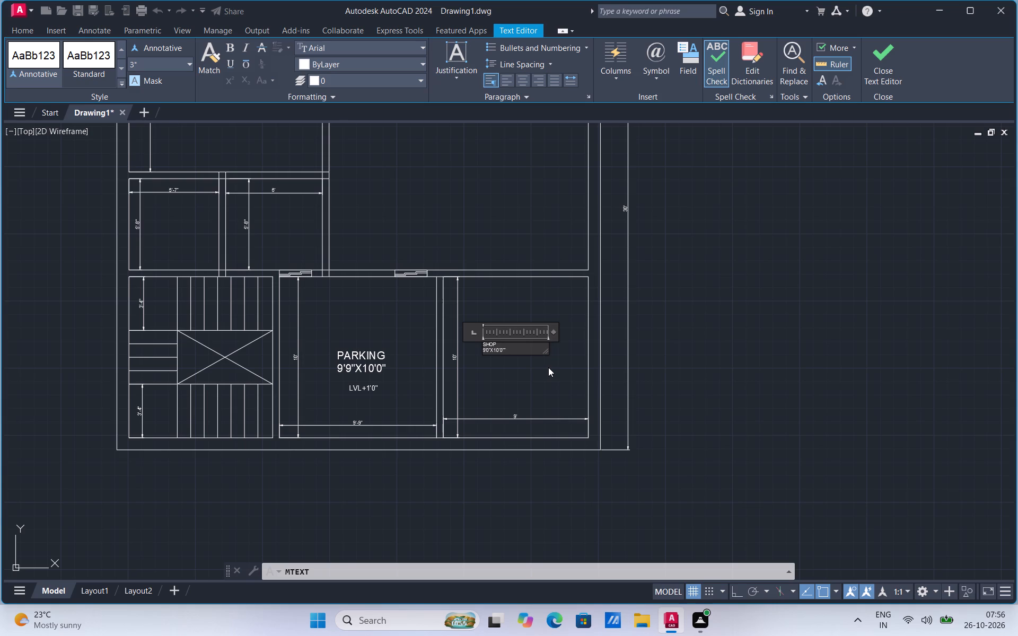
{"action": "scroll", "coordinate": [501, 395], "scroll_direction": "up", "scroll_amount": 3}
{"action": "key", "text": "BackSpace"}
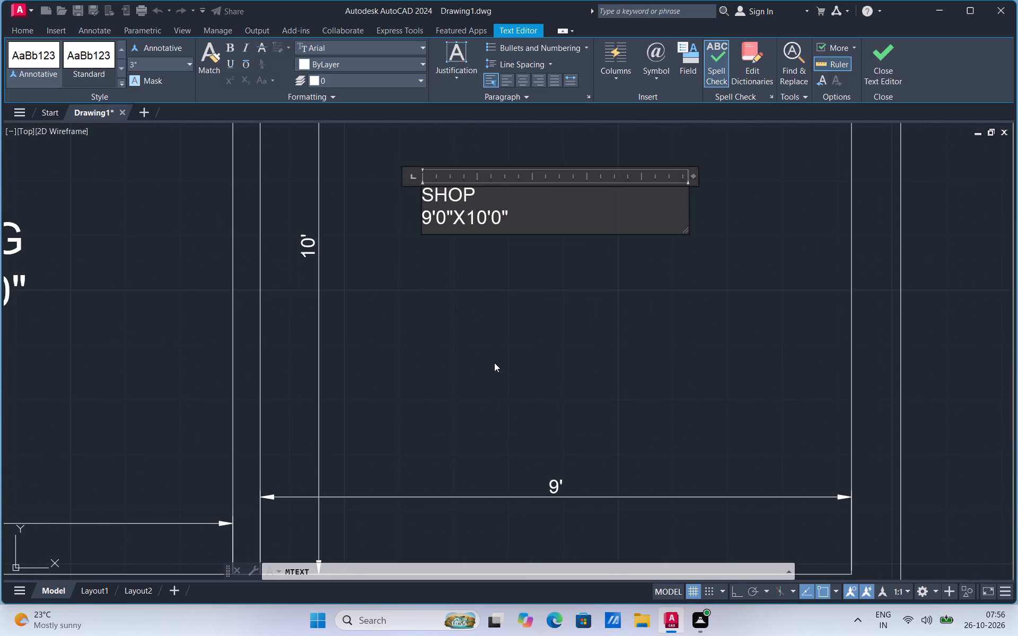
{"action": "left_click", "coordinate": [487, 346]}
Enlarge the SHOP label freehand with Scale, using a base point at the text's lower edge.
{"action": "left_click", "coordinate": [459, 206]}
{"action": "right_click", "coordinate": [459, 206]}
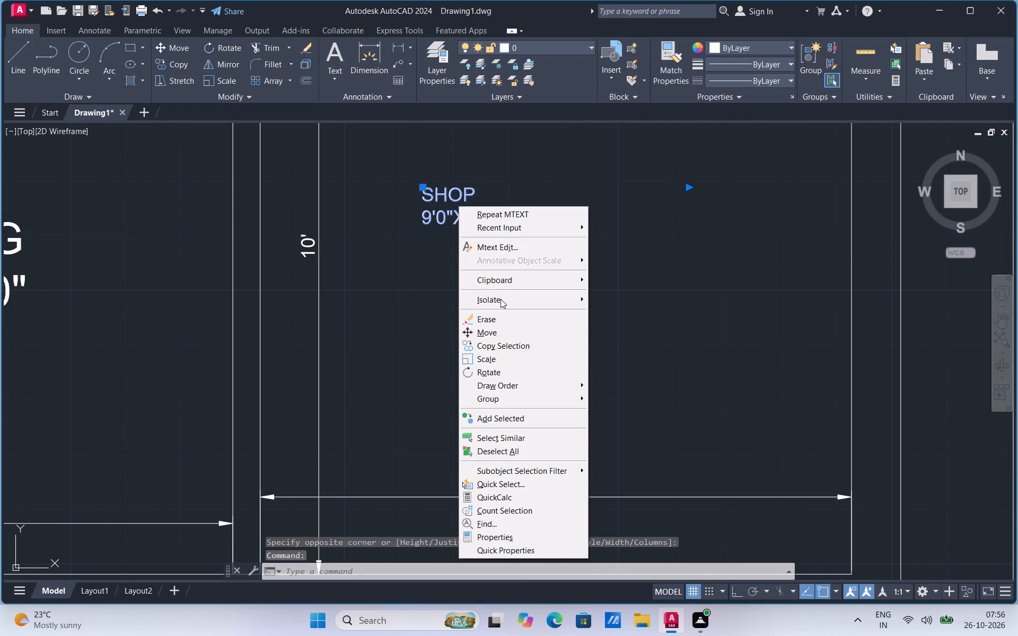
{"action": "left_click", "coordinate": [499, 363]}
{"action": "scroll", "coordinate": [451, 319], "scroll_direction": "down", "scroll_amount": 1}
{"action": "left_click", "coordinate": [473, 265]}
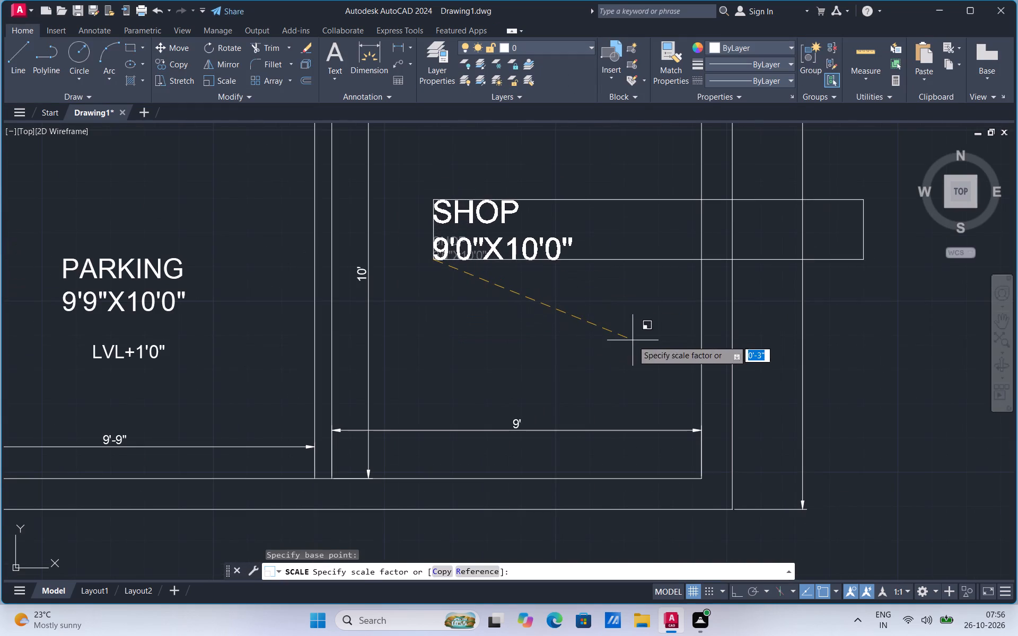
{"action": "left_click", "coordinate": [633, 340]}
Move the SHOP label slightly down and to the right, to the centre of its room.
{"action": "scroll", "coordinate": [592, 352], "scroll_direction": "down", "scroll_amount": 2}
{"action": "left_click", "coordinate": [577, 314]}
{"action": "right_click", "coordinate": [577, 314]}
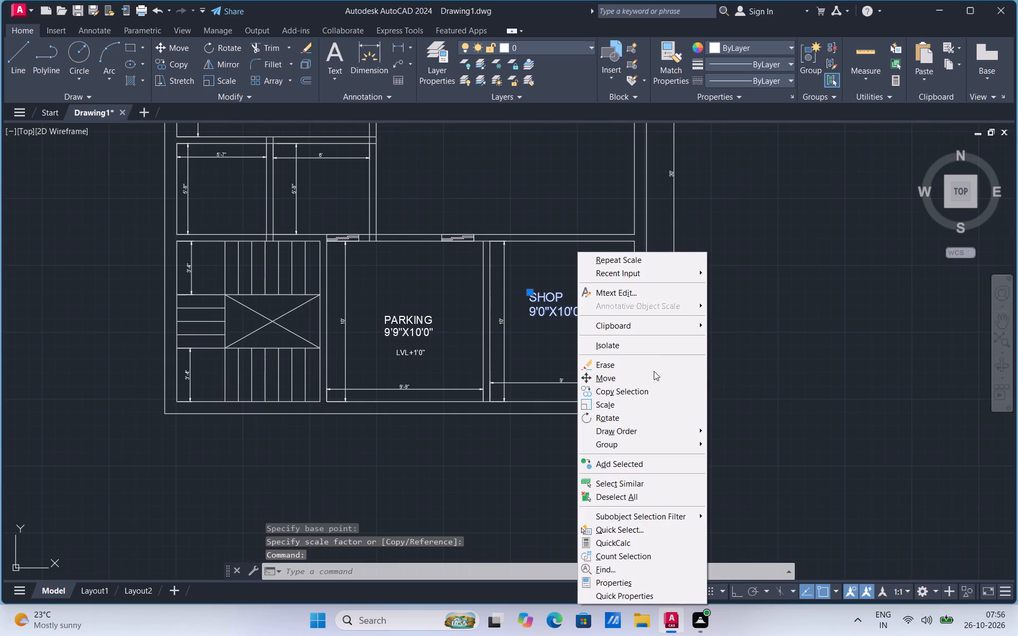
{"action": "left_click", "coordinate": [647, 378]}
{"action": "scroll", "coordinate": [654, 360], "scroll_direction": "up", "scroll_amount": 1}
{"action": "left_click", "coordinate": [504, 287]}
{"action": "left_click", "coordinate": [532, 316]}
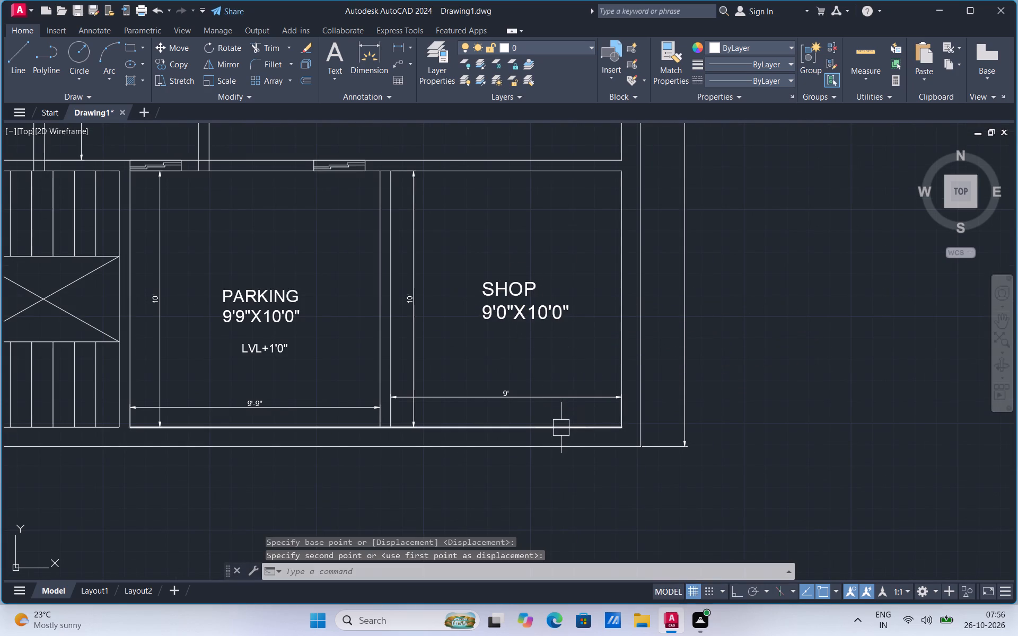
Add a multiline text label reading ROAD outside the plan, just below the outer wall under the parking.
{"action": "scroll", "coordinate": [528, 333], "scroll_direction": "down", "scroll_amount": 2}
{"action": "scroll", "coordinate": [475, 413], "scroll_direction": "up", "scroll_amount": 1}
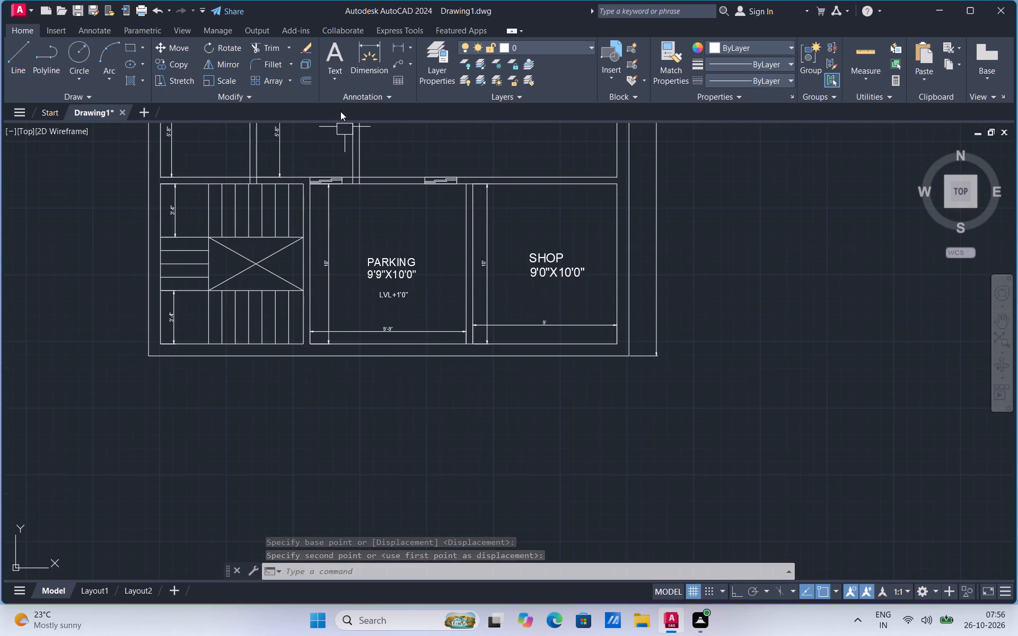
{"action": "left_click", "coordinate": [333, 81]}
{"action": "left_click", "coordinate": [344, 101]}
{"action": "left_click", "coordinate": [315, 371]}
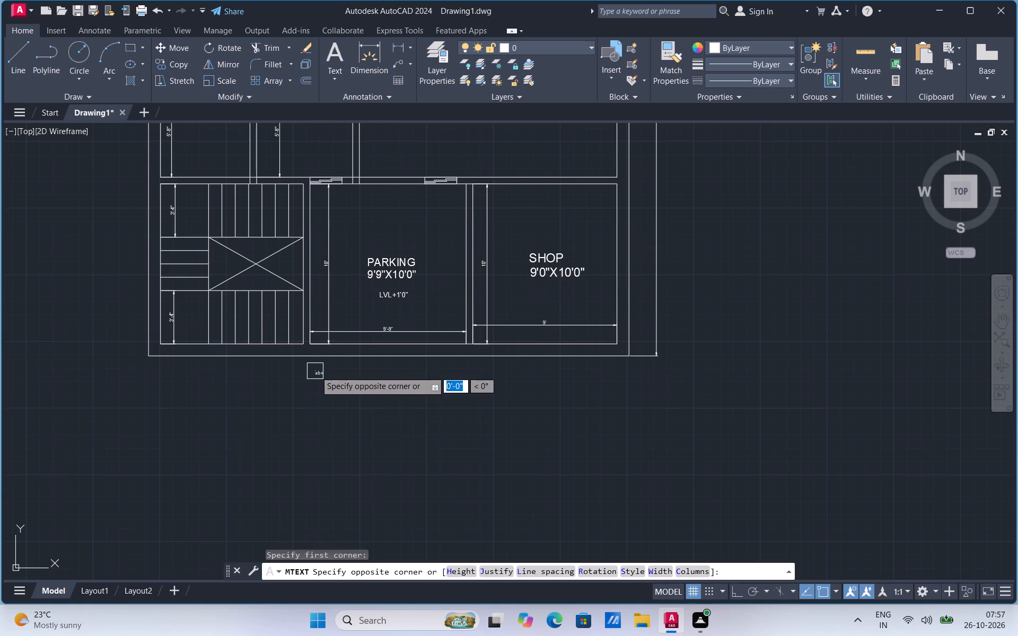
{"action": "left_click", "coordinate": [387, 403]}
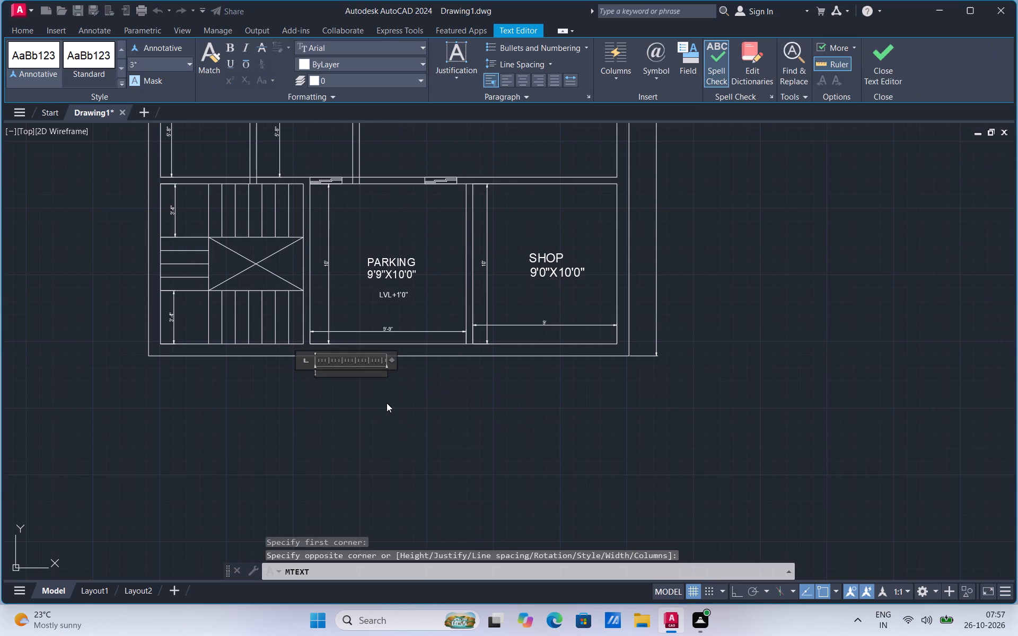
{"action": "type", "text": "ROA"}
{"action": "key", "text": "d"}
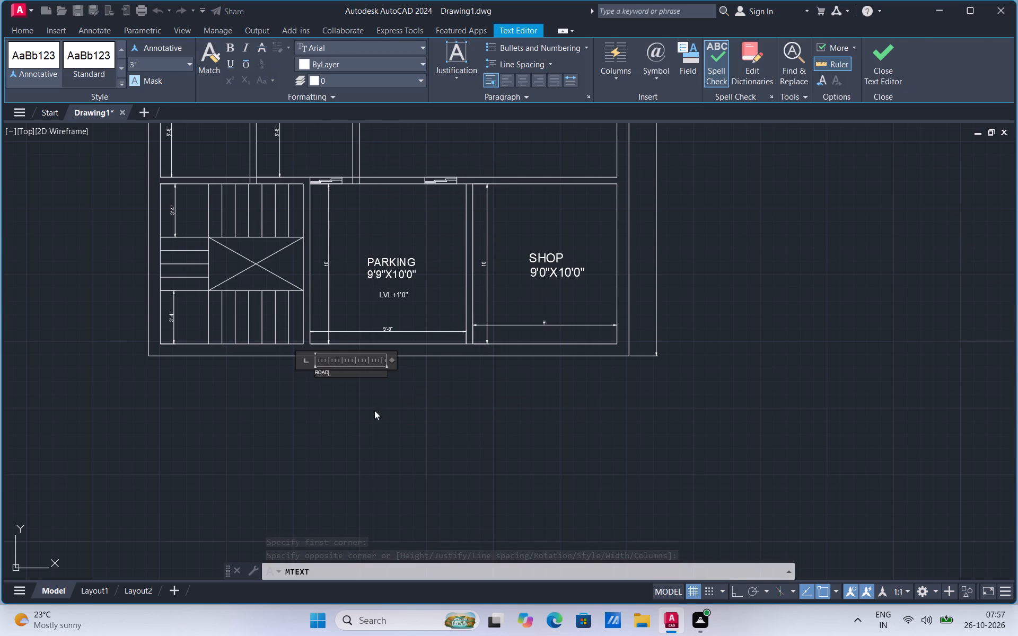
{"action": "left_click", "coordinate": [361, 413]}
Enlarge the ROAD label freehand with Scale, using a base point just below the text.
{"action": "left_click", "coordinate": [334, 378]}
{"action": "right_click", "coordinate": [334, 378]}
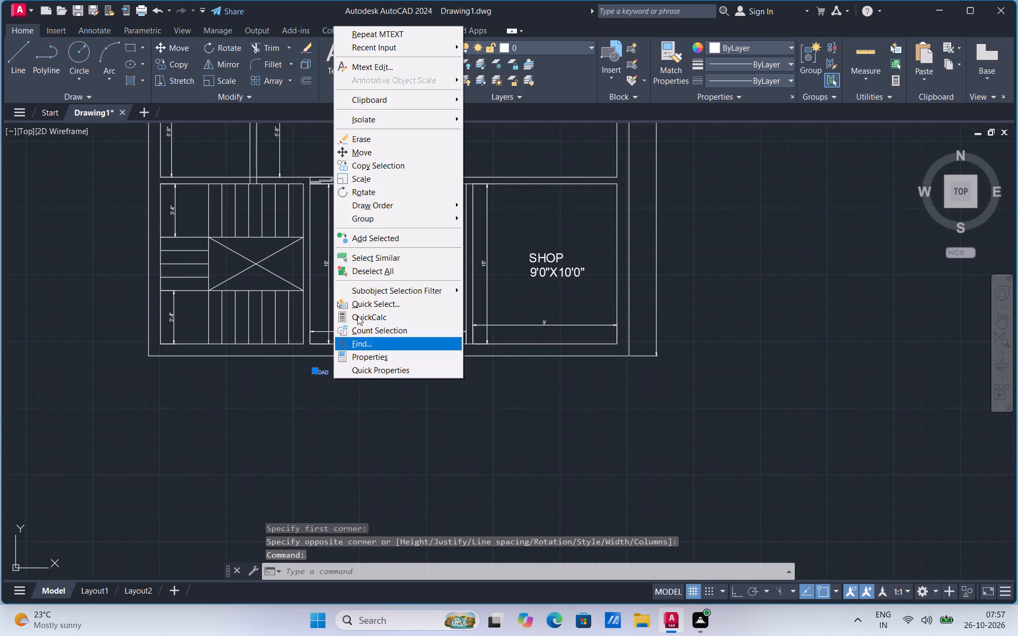
{"action": "left_click", "coordinate": [363, 179]}
{"action": "left_click", "coordinate": [334, 383]}
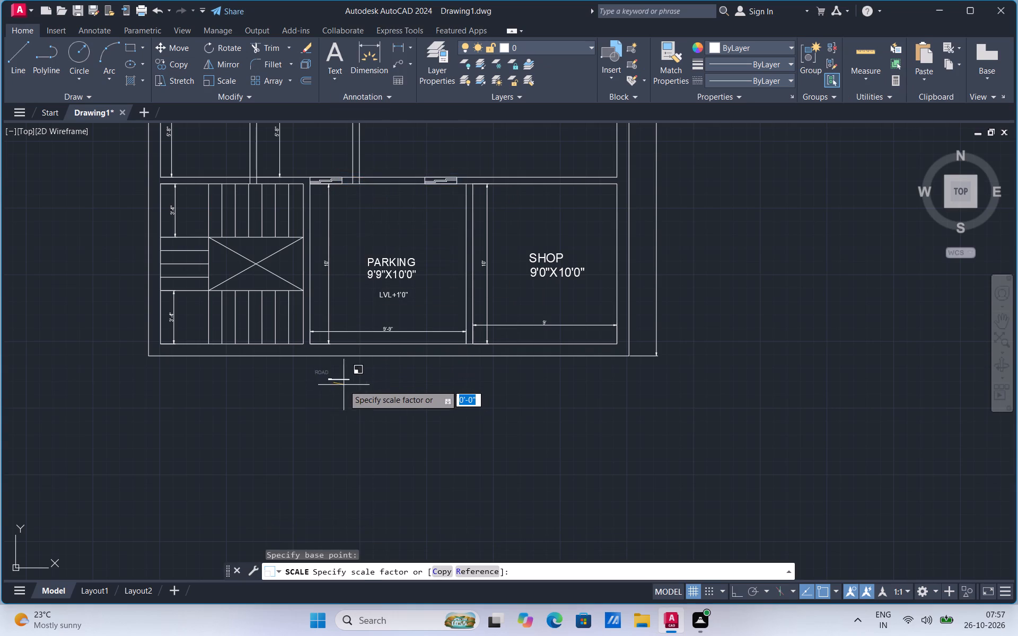
{"action": "left_click", "coordinate": [442, 420]}
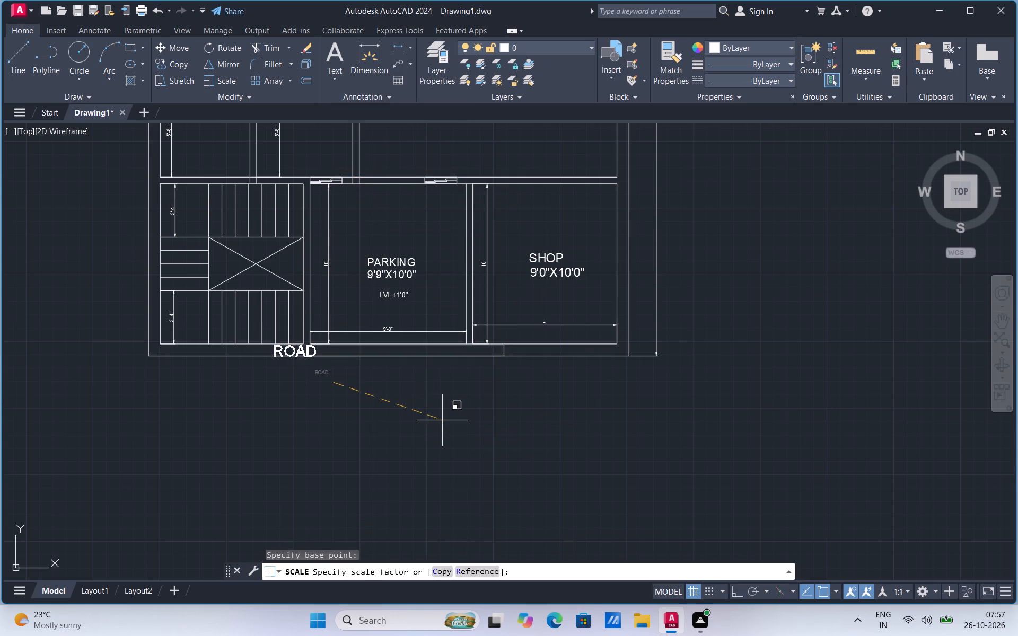
Move the ROAD label off the outer wall to just below it, centred under the parking room.
{"action": "left_click", "coordinate": [303, 352]}
{"action": "right_click", "coordinate": [303, 352]}
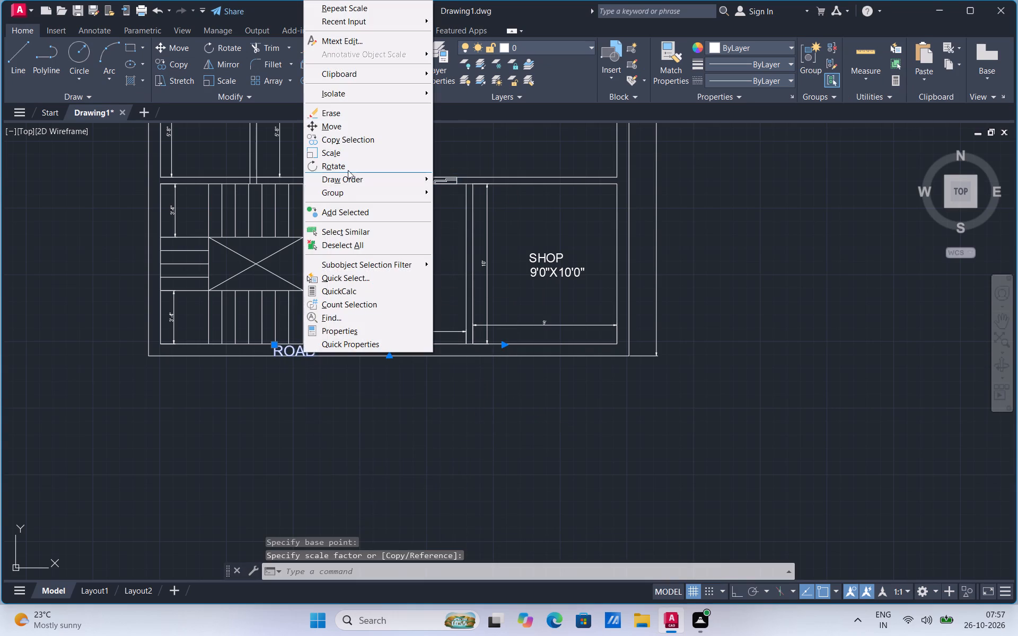
{"action": "left_click", "coordinate": [346, 128]}
{"action": "left_click", "coordinate": [301, 350]}
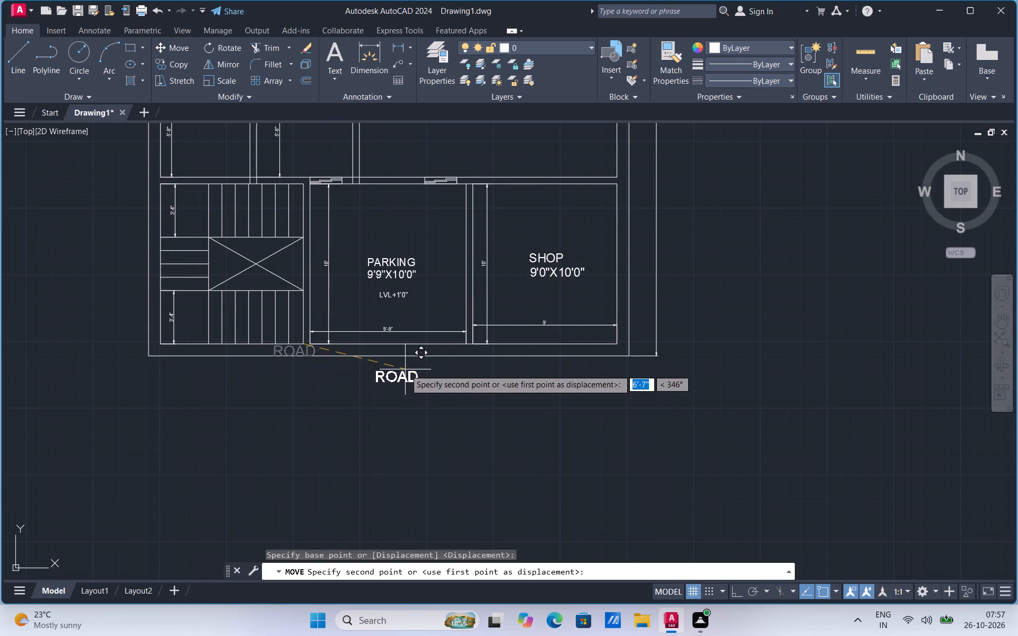
{"action": "left_click", "coordinate": [402, 365]}
Draw a horizontal arrow beside the ROAD label, pointing right, with a closed triangular head about 1'-1" wide at its base.
{"action": "left_click", "coordinate": [17, 55]}
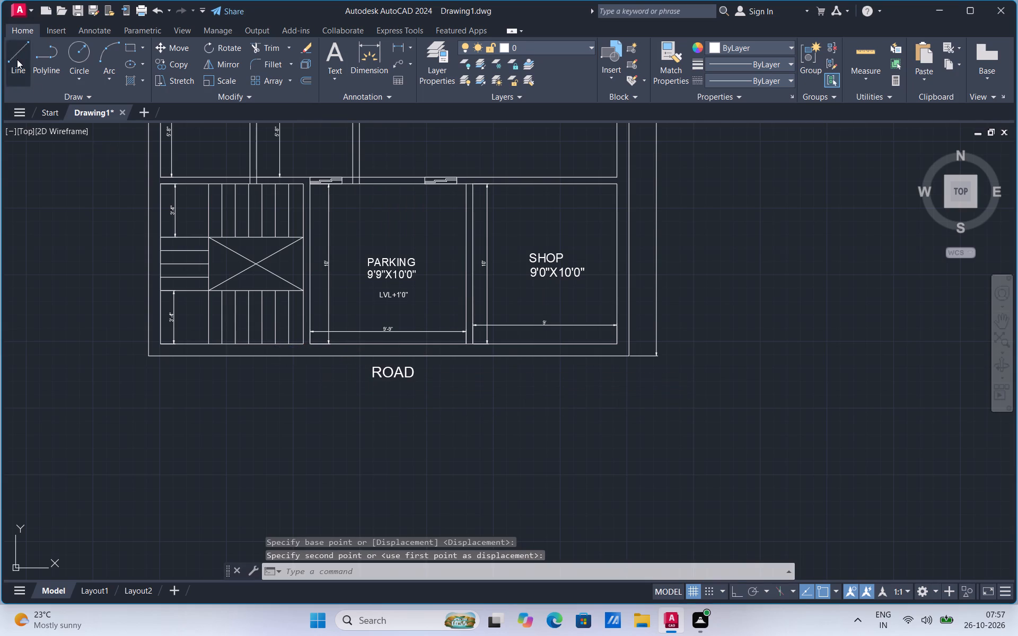
{"action": "scroll", "coordinate": [441, 369], "scroll_direction": "up", "scroll_amount": 2}
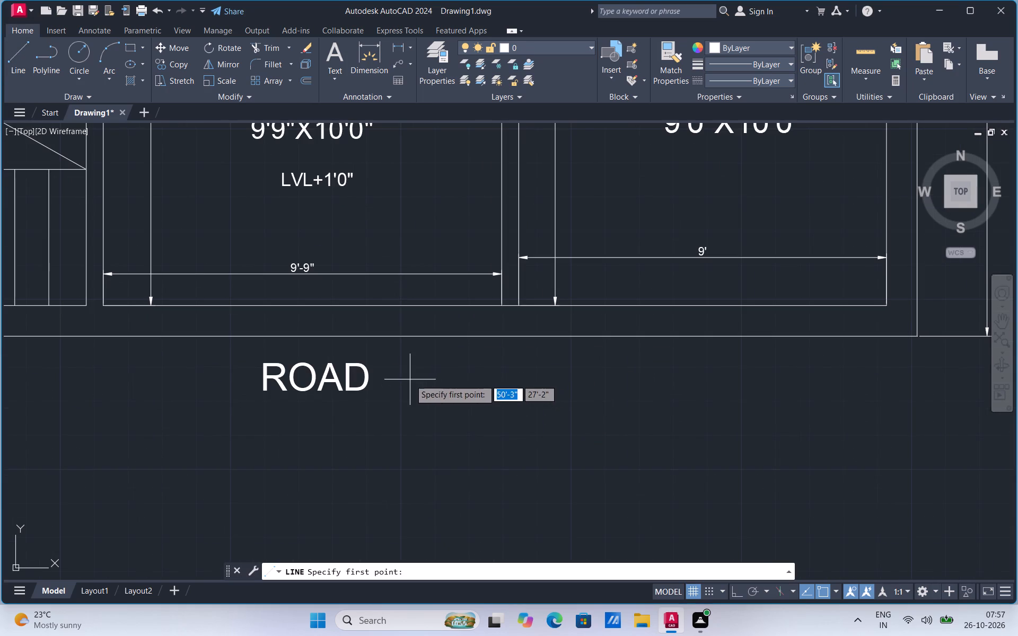
{"action": "left_click", "coordinate": [410, 379]}
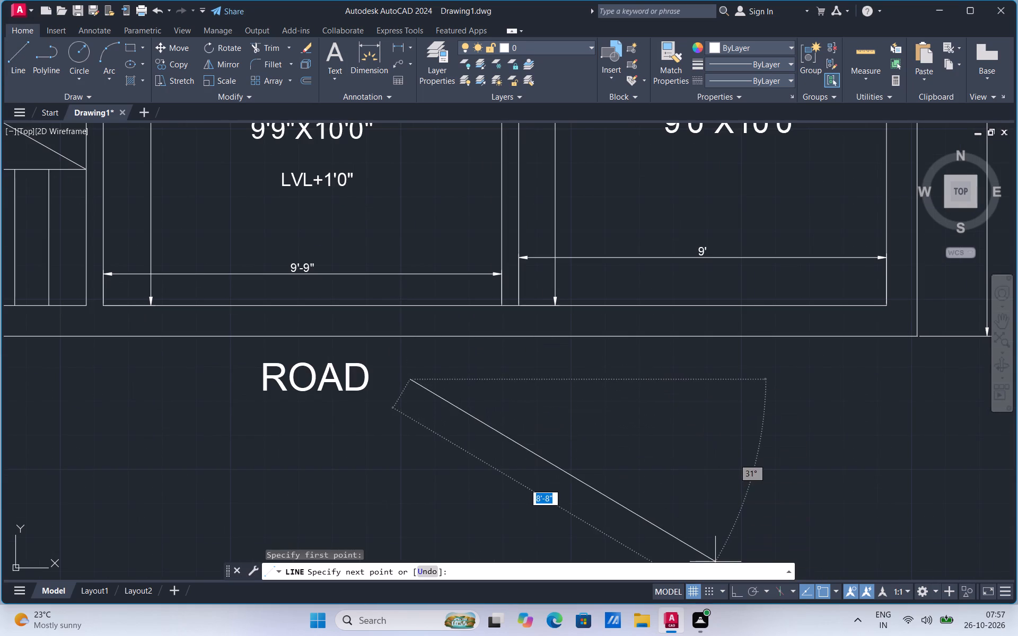
{"action": "left_click_drag", "start_coordinate": [733, 588], "coordinate": [729, 581]}
{"action": "left_click", "coordinate": [689, 417]}
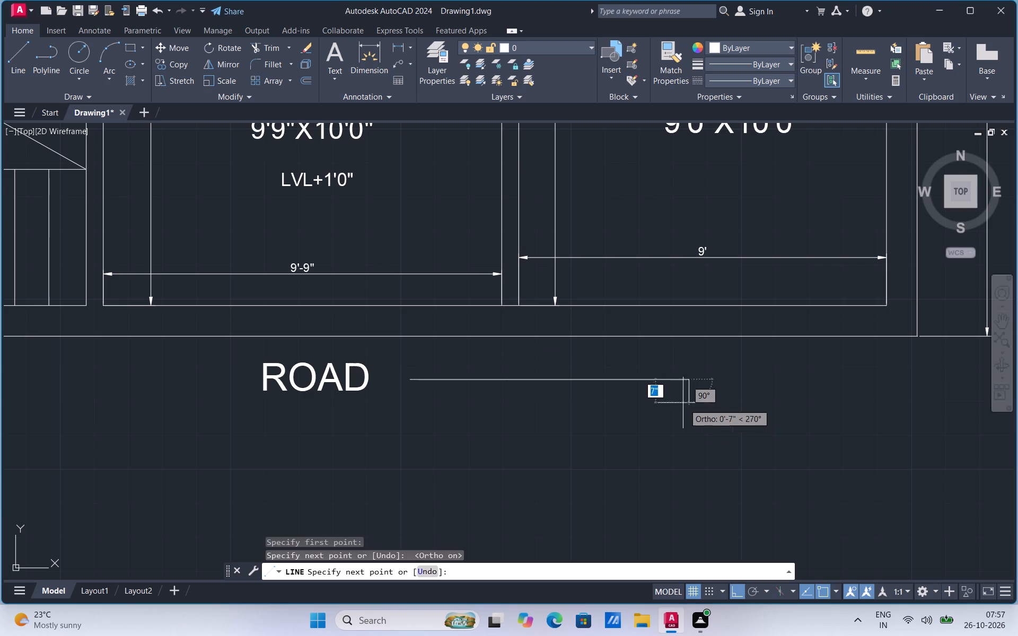
{"action": "left_click", "coordinate": [734, 587]}
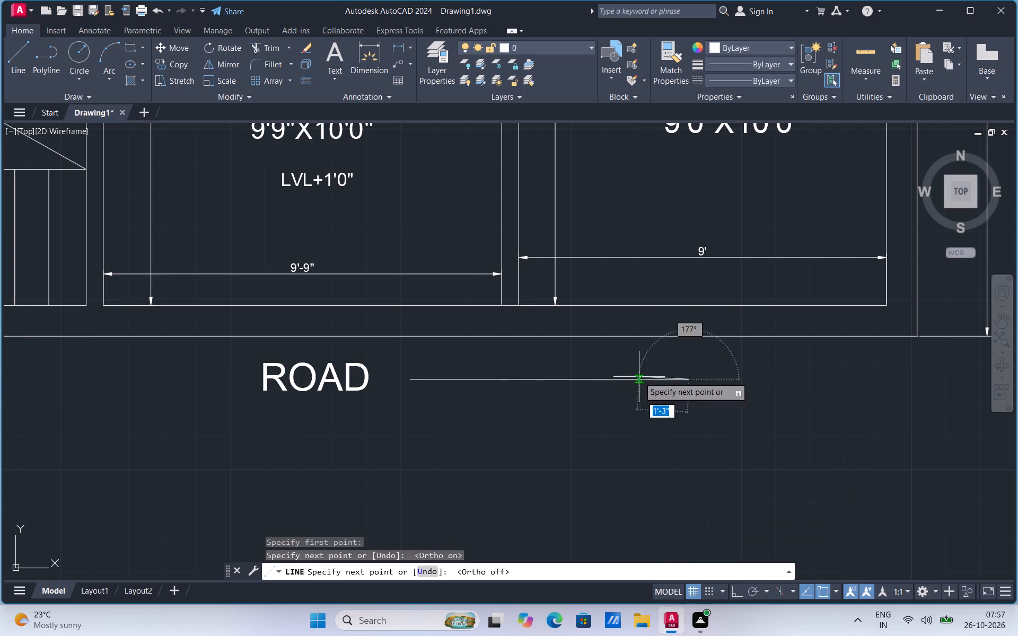
{"action": "left_click", "coordinate": [600, 359]}
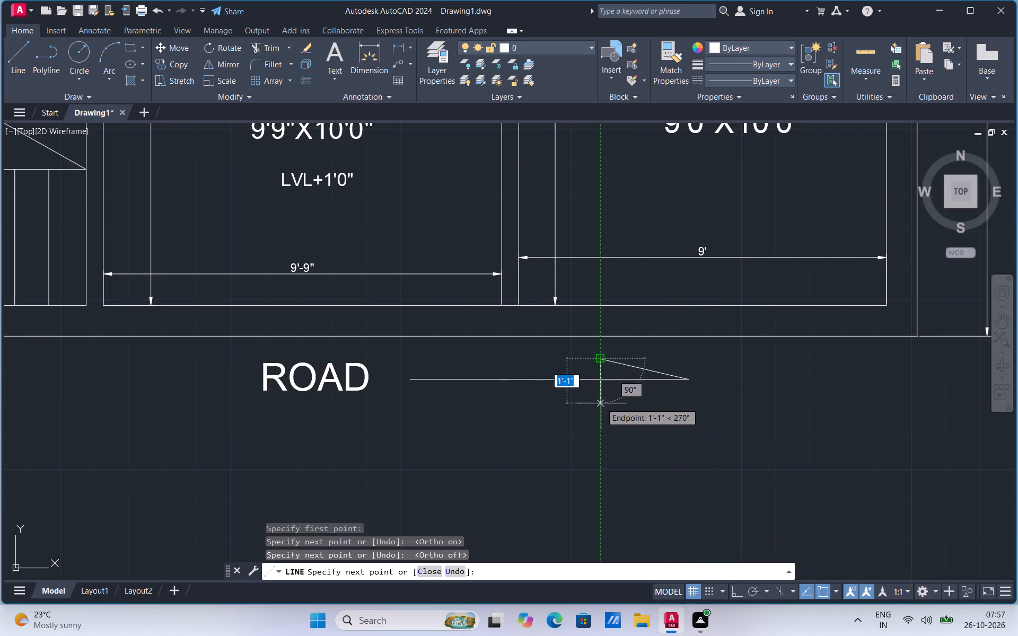
{"action": "left_click", "coordinate": [601, 404]}
{"action": "left_click", "coordinate": [689, 379]}
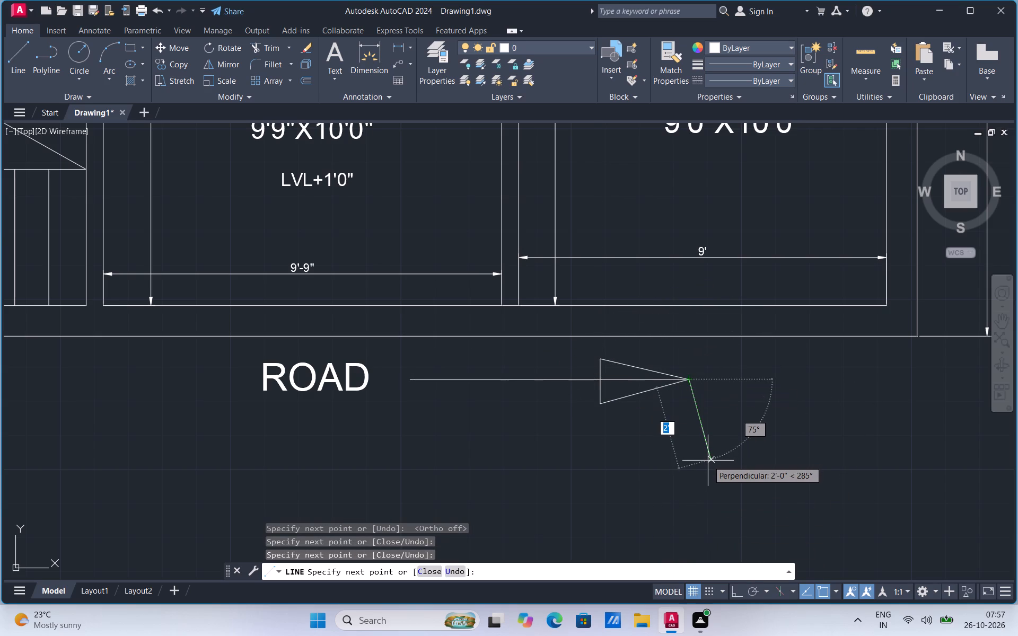
{"action": "key", "text": "Escape"}
Trim the part of the arrow's shaft that runs inside the triangular head.
{"action": "left_click", "coordinate": [270, 50]}
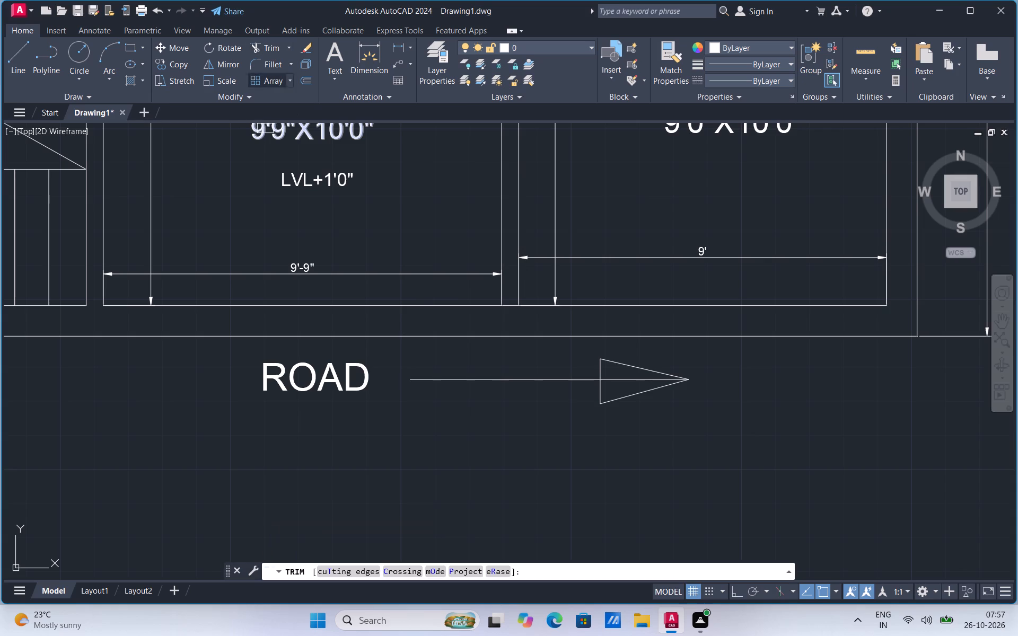
{"action": "left_click", "coordinate": [613, 383]}
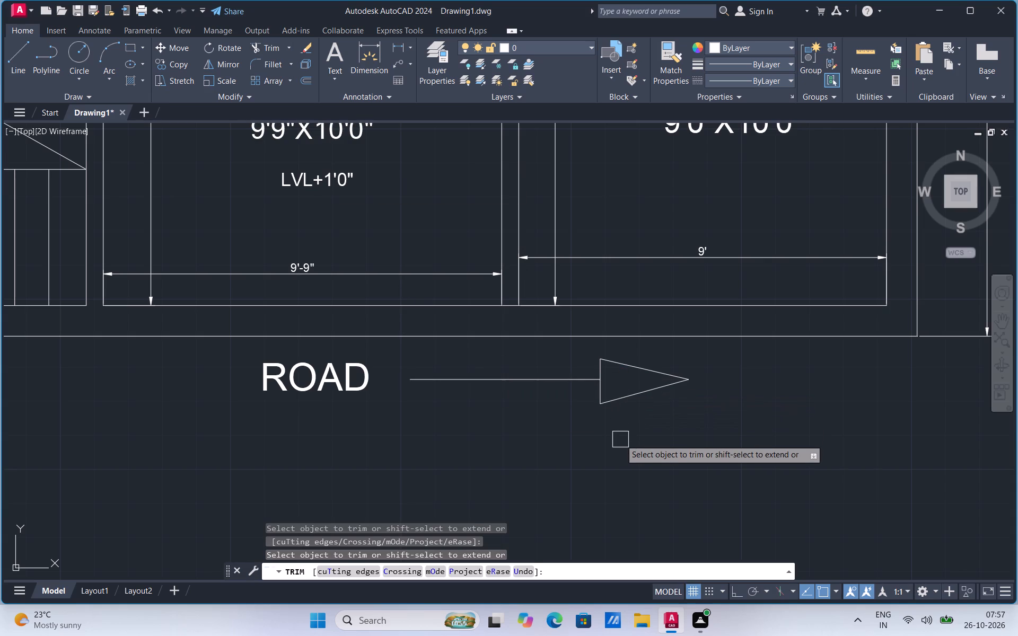
{"action": "key", "text": "Escape"}
Move the triangular arrowhead so the midpoint of its base meets the end of the arrow's shaft.
{"action": "left_click", "coordinate": [584, 431]}
{"action": "left_click", "coordinate": [698, 351]}
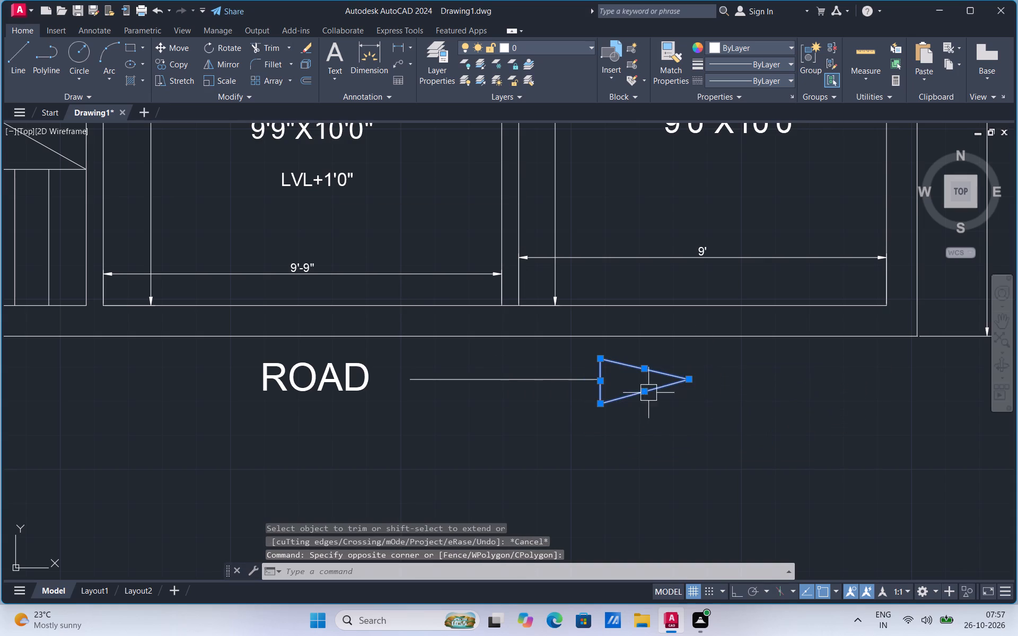
{"action": "right_click", "coordinate": [647, 393]}
{"action": "left_click", "coordinate": [666, 188]}
{"action": "scroll", "coordinate": [600, 379], "scroll_direction": "up", "scroll_amount": 1}
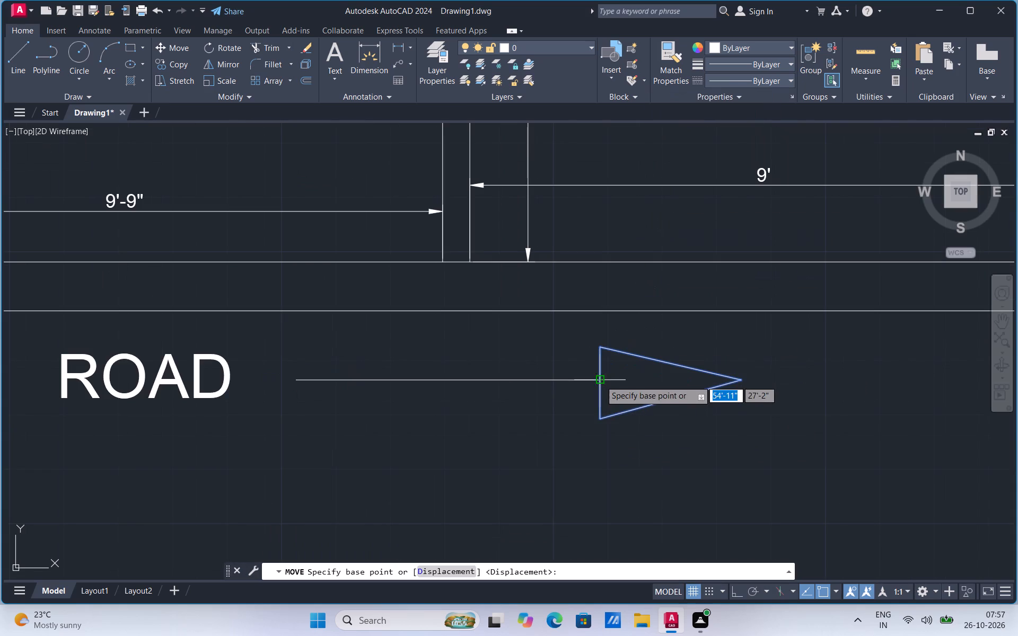
{"action": "scroll", "coordinate": [600, 388], "scroll_direction": "up", "scroll_amount": 2}
{"action": "left_click", "coordinate": [599, 375]}
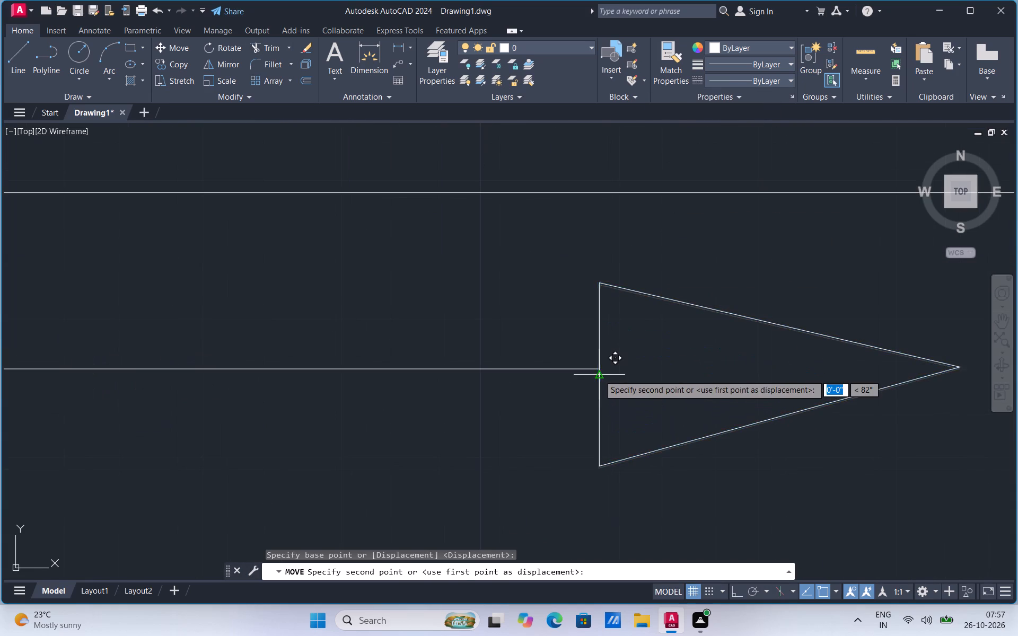
{"action": "left_click", "coordinate": [600, 369]}
Group the shaft and triangular head of the road arrow into one object.
{"action": "scroll", "coordinate": [625, 433], "scroll_direction": "down", "scroll_amount": 3}
{"action": "left_click", "coordinate": [425, 481]}
{"action": "left_click", "coordinate": [709, 388]}
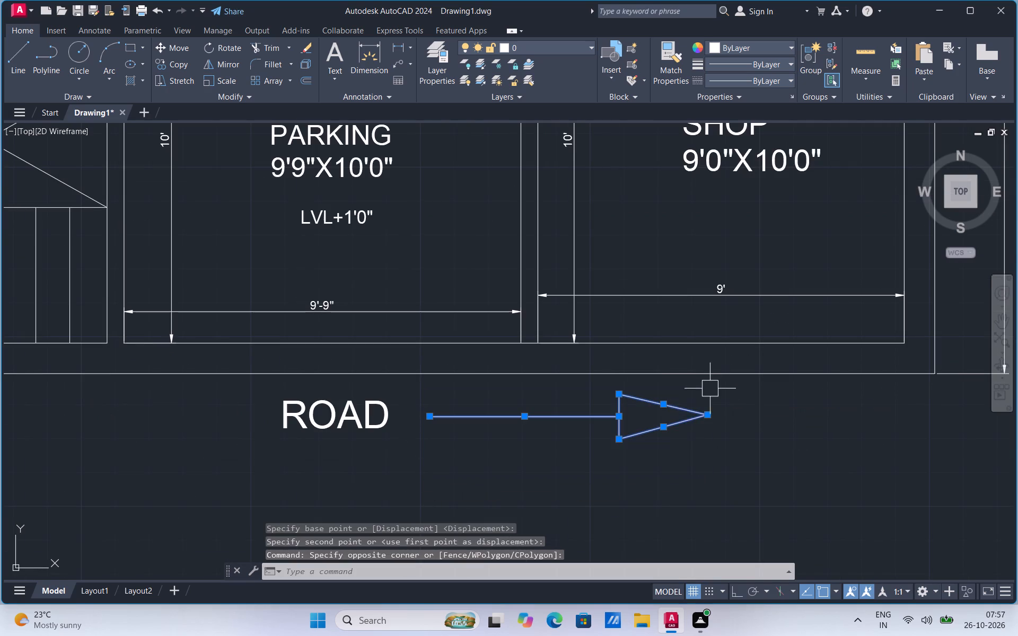
{"action": "right_click", "coordinate": [689, 415]}
{"action": "left_click", "coordinate": [713, 275]}
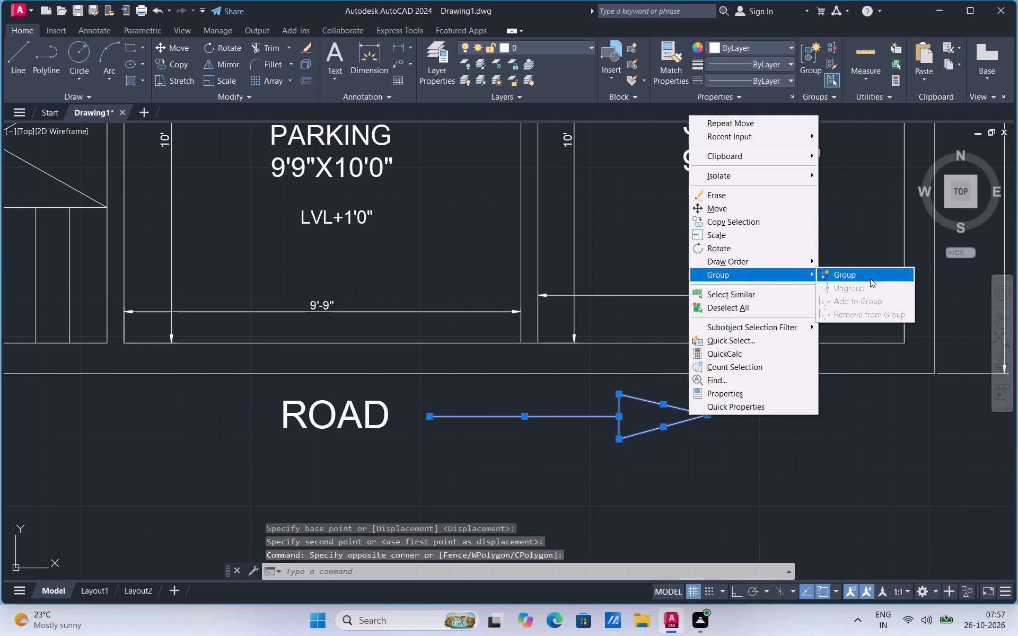
{"action": "left_click", "coordinate": [870, 278]}
Copy the grouped arrow, using its tip as base point, to the left side of the ROAD label at about the same height.
{"action": "left_click", "coordinate": [694, 423]}
{"action": "right_click", "coordinate": [694, 423]}
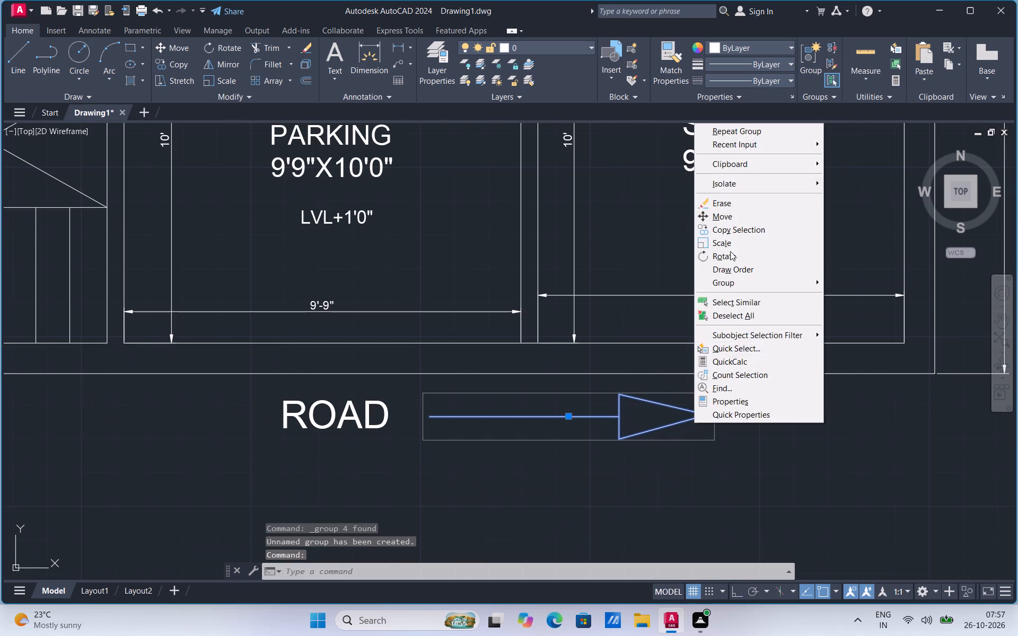
{"action": "left_click", "coordinate": [731, 235]}
{"action": "left_click", "coordinate": [709, 418]}
{"action": "scroll", "coordinate": [709, 418], "scroll_direction": "down", "scroll_amount": 2}
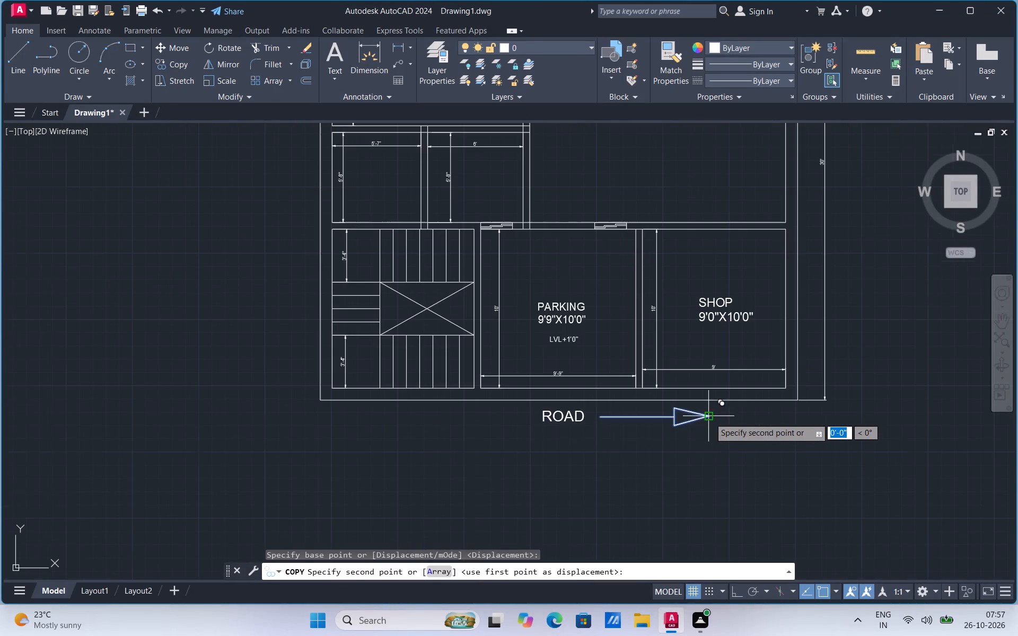
{"action": "left_click", "coordinate": [517, 422]}
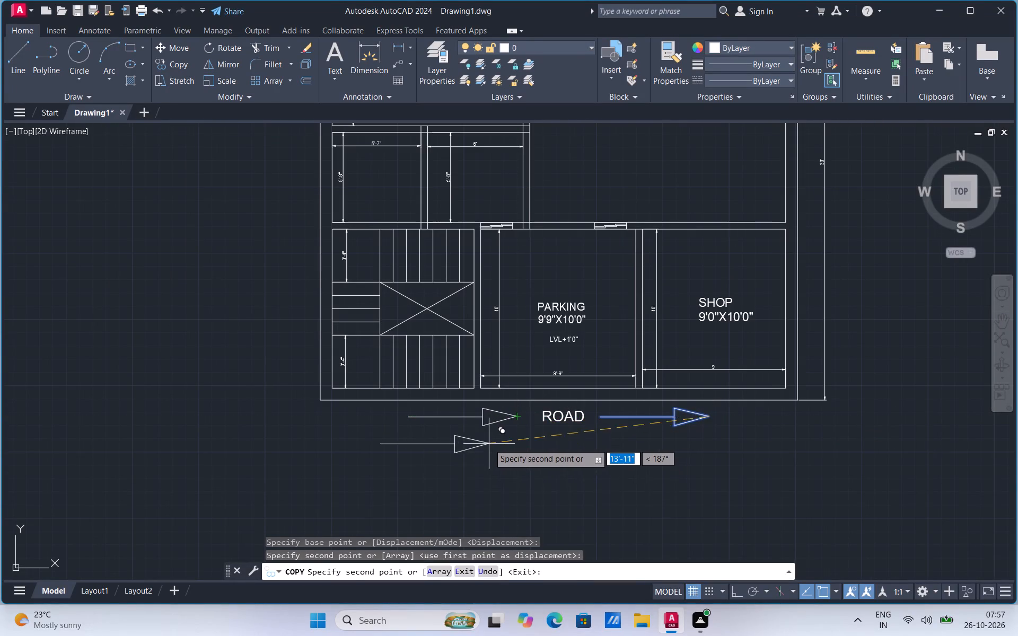
{"action": "scroll", "coordinate": [489, 444], "scroll_direction": "up", "scroll_amount": 1}
{"action": "key", "text": "Escape"}
Rotate the copied arrow 180° about its tip with Ortho on, so it points left.
{"action": "left_click", "coordinate": [511, 405]}
{"action": "right_click", "coordinate": [511, 405]}
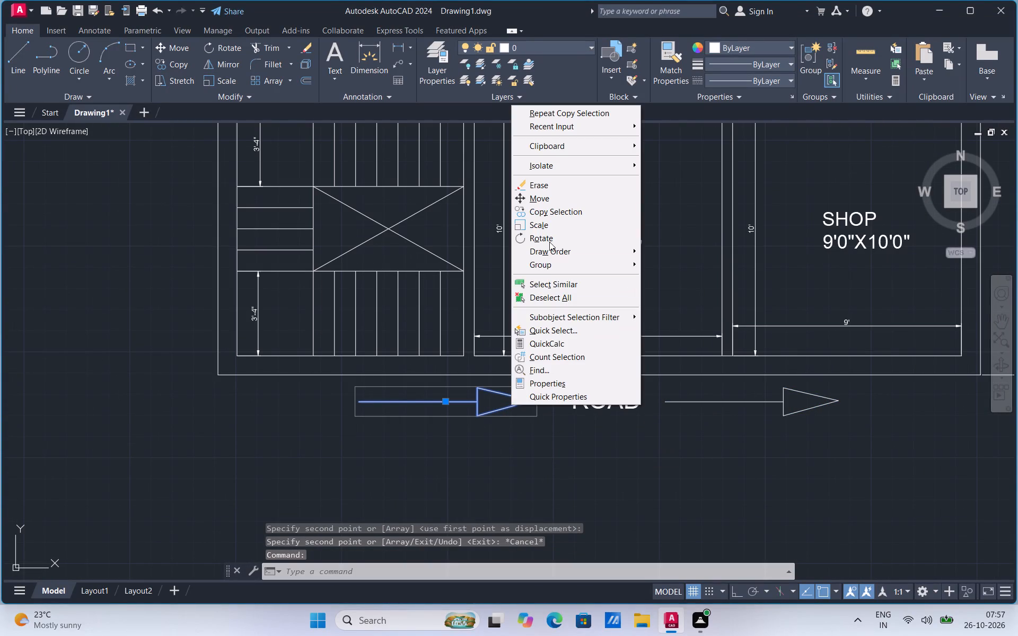
{"action": "left_click", "coordinate": [550, 238]}
{"action": "left_click", "coordinate": [534, 401]}
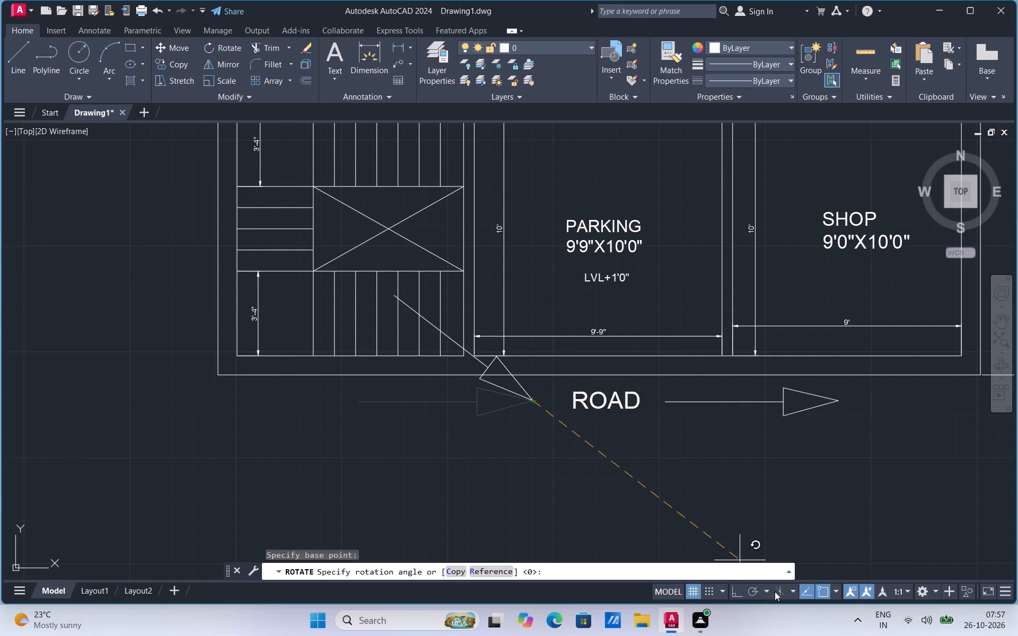
{"action": "left_click", "coordinate": [736, 595]}
{"action": "left_click", "coordinate": [401, 426]}
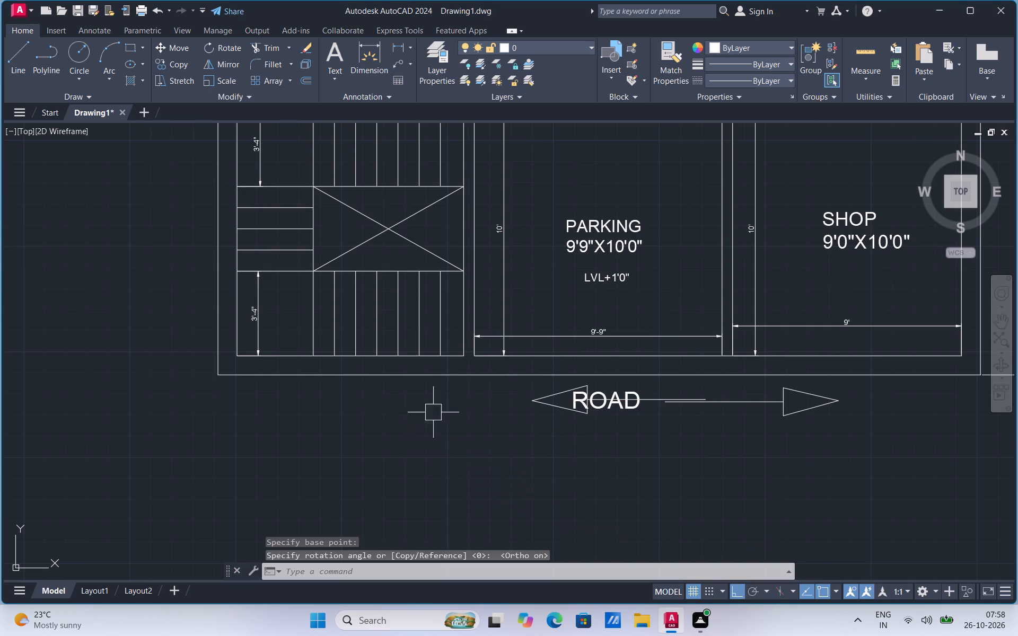
Move the rotated arrow off the ROAD label by its shaft end, leaving a small gap before the text.
{"action": "left_click", "coordinate": [530, 401]}
{"action": "right_click", "coordinate": [530, 401]}
{"action": "left_click", "coordinate": [571, 198]}
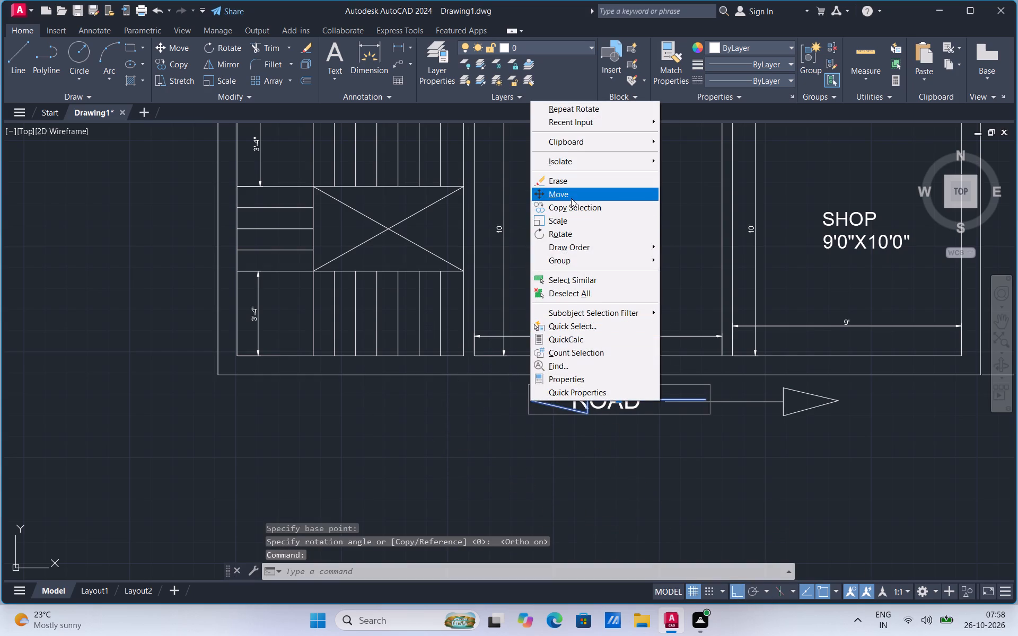
{"action": "left_click", "coordinate": [707, 399]}
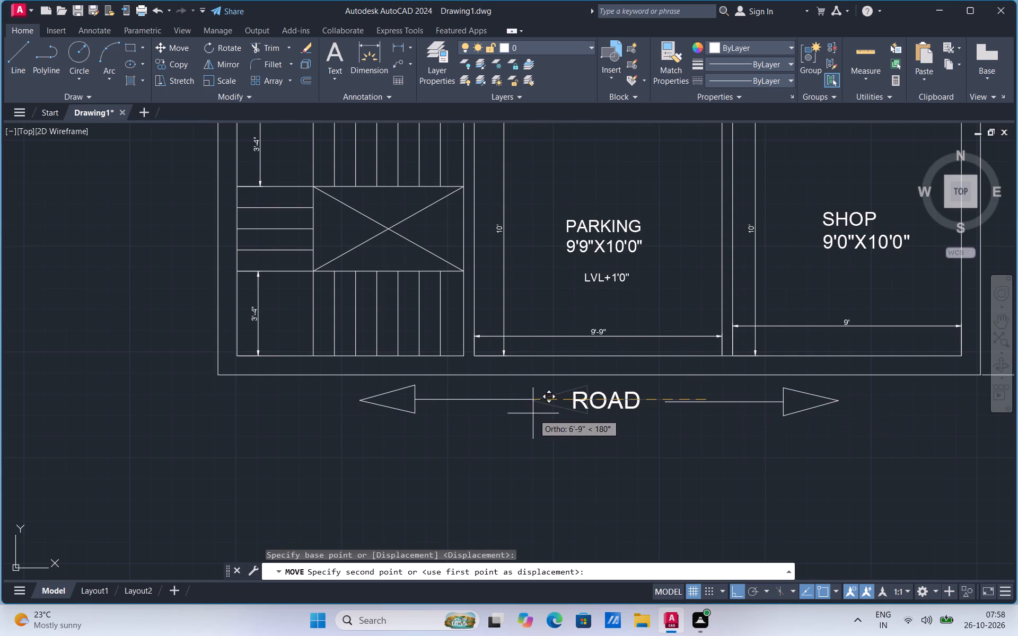
{"action": "left_click", "coordinate": [547, 409]}
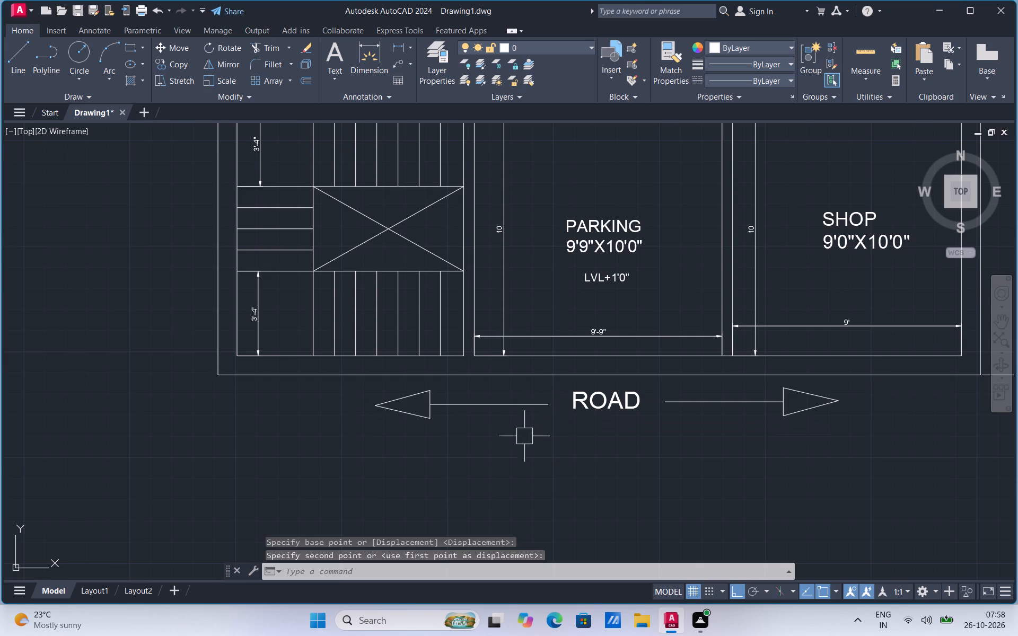
Add the multiline text GROUND FLOOR PLAN just below the ROAD label.
{"action": "scroll", "coordinate": [512, 416], "scroll_direction": "down", "scroll_amount": 2}
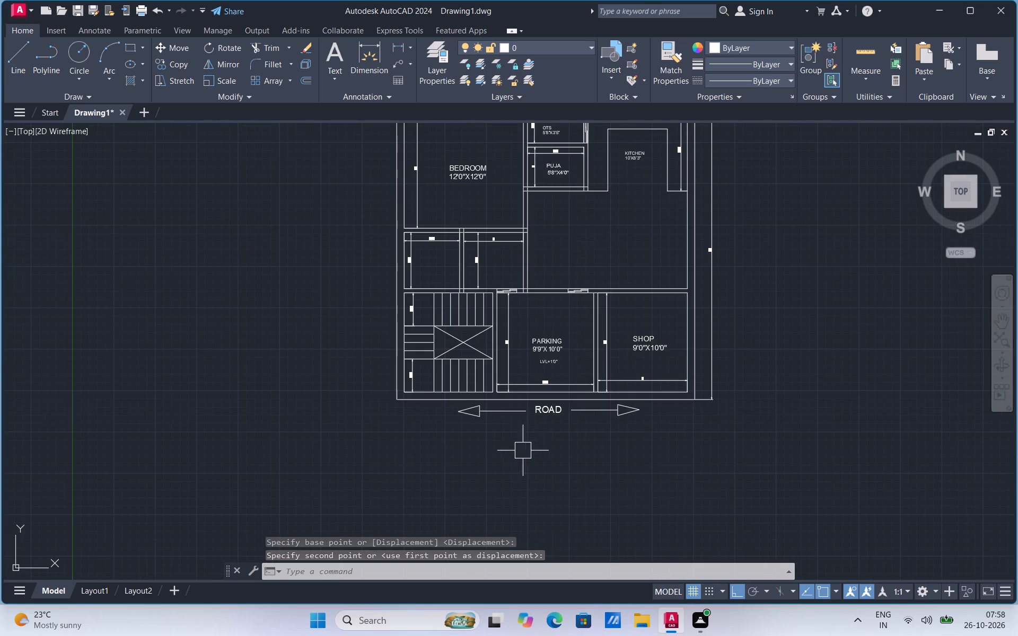
{"action": "left_click", "coordinate": [337, 76]}
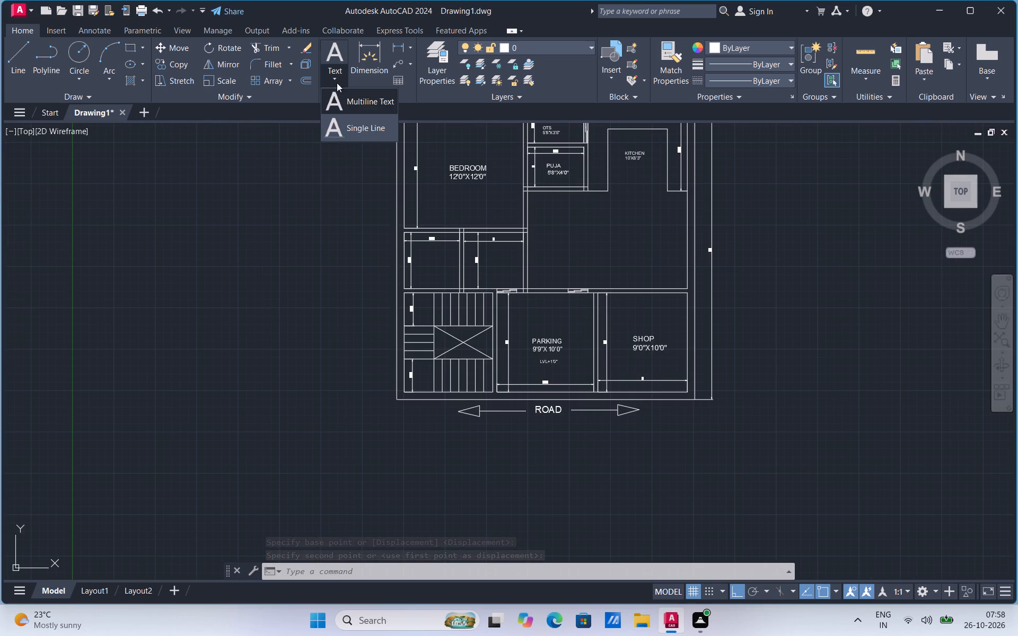
{"action": "left_click", "coordinate": [339, 97]}
{"action": "left_click", "coordinate": [472, 434]}
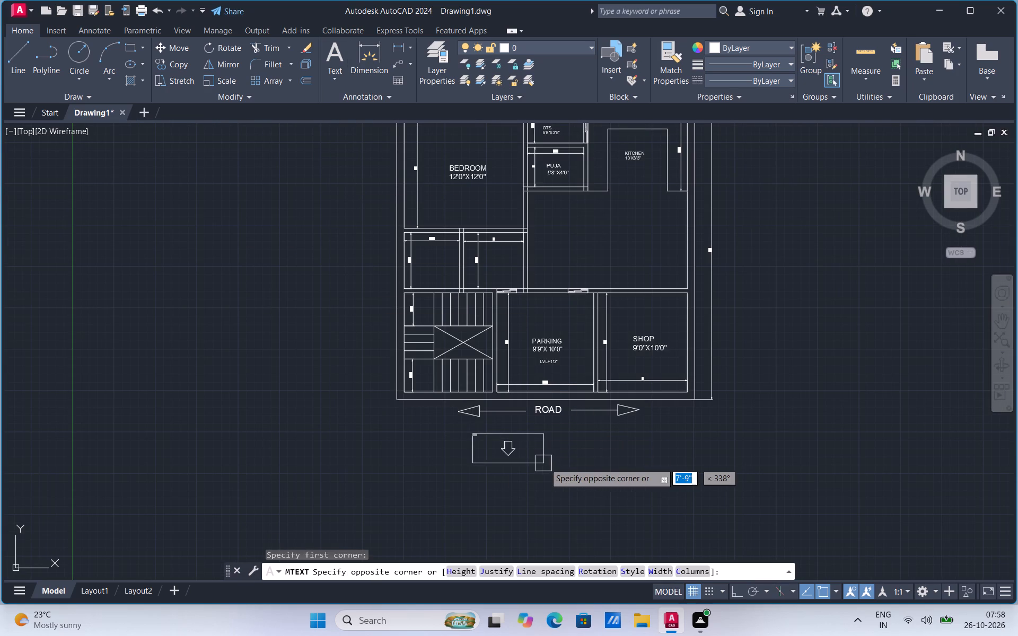
{"action": "left_click", "coordinate": [545, 463]}
{"action": "type", "text": "GR"}
{"action": "type", "text": "OUND"}
{"action": "key", "text": "space"}
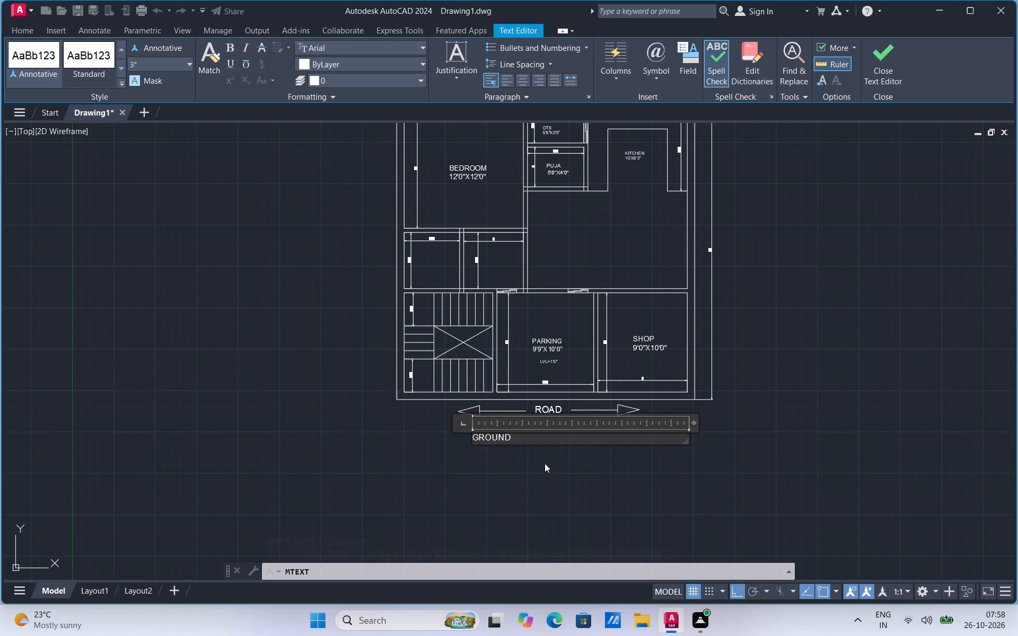
{"action": "type", "text": "FLOOR"}
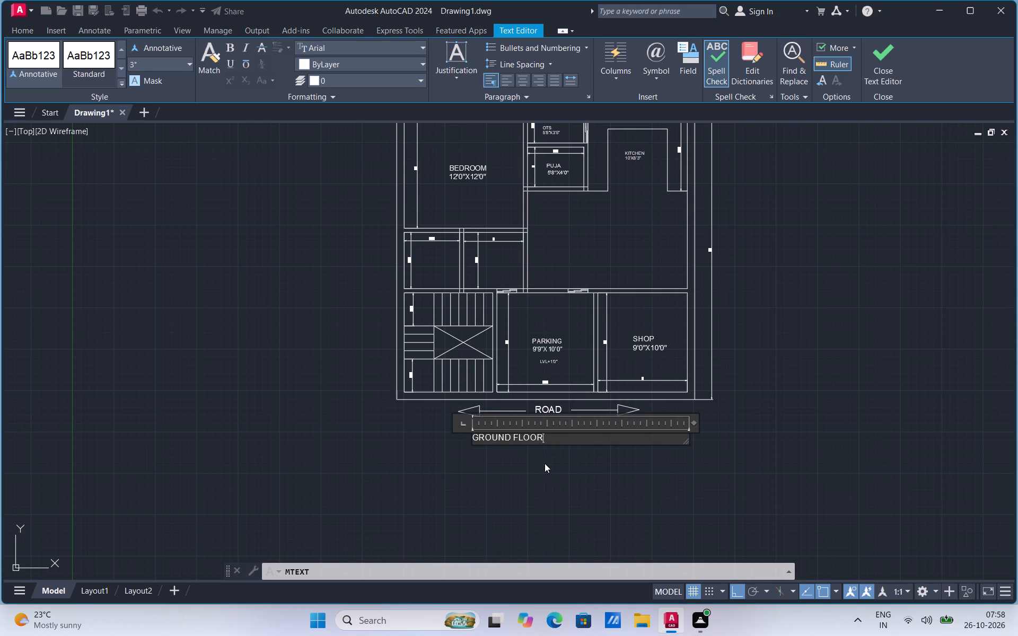
{"action": "key", "text": "space"}
{"action": "type", "text": "PLAN"}
{"action": "key", "text": "Return"}
{"action": "left_click", "coordinate": [545, 463]}
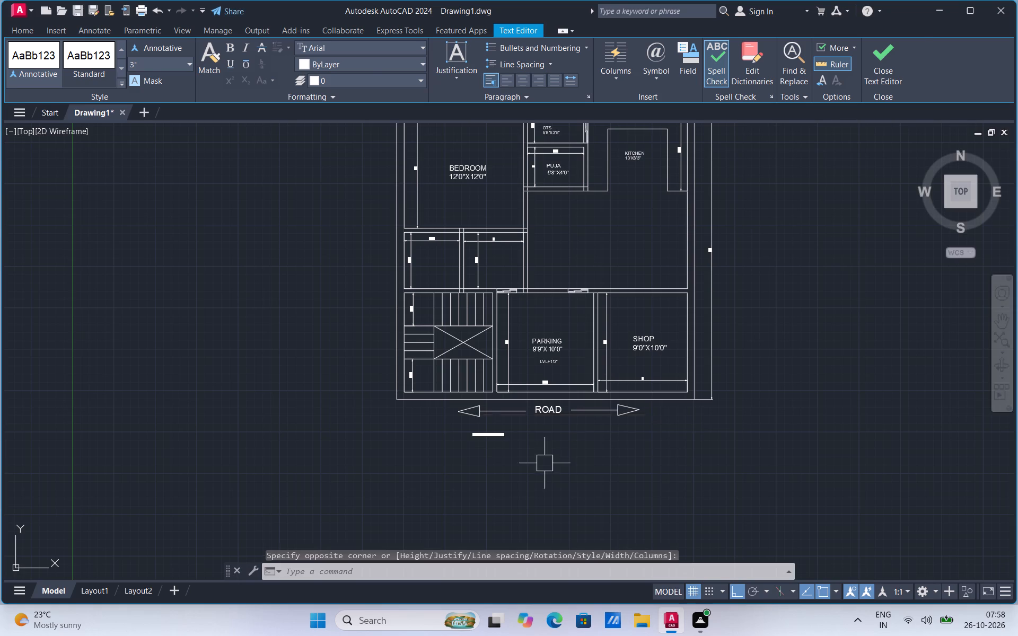
Enlarge the GROUND FLOOR PLAN text freehand with Scale to roughly the lettering size of the ROAD label.
{"action": "left_click", "coordinate": [501, 445]}
{"action": "right_click", "coordinate": [501, 445]}
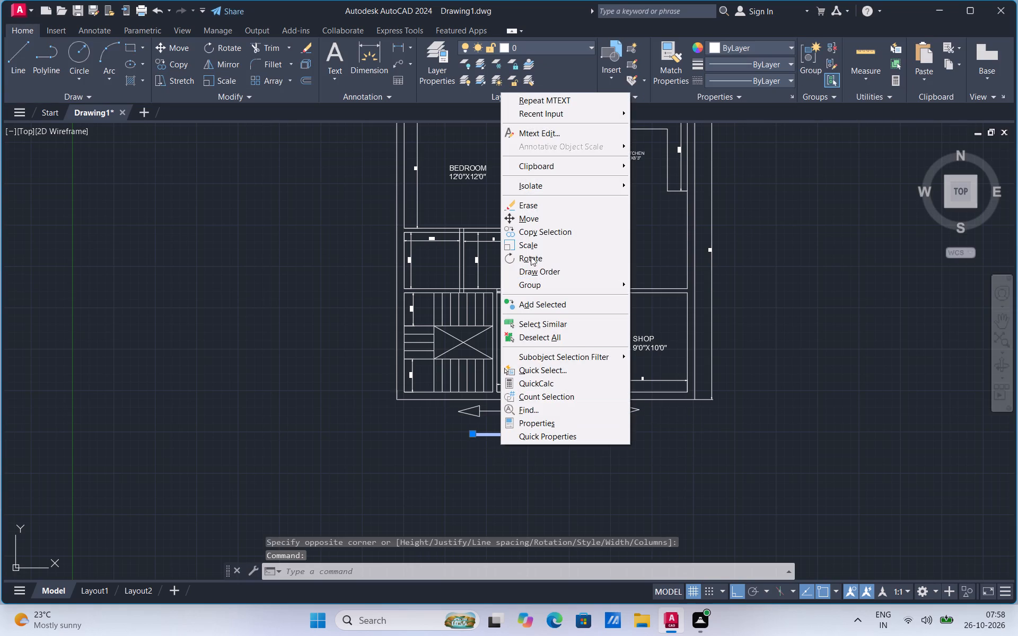
{"action": "left_click", "coordinate": [532, 245]}
{"action": "left_click", "coordinate": [512, 440]}
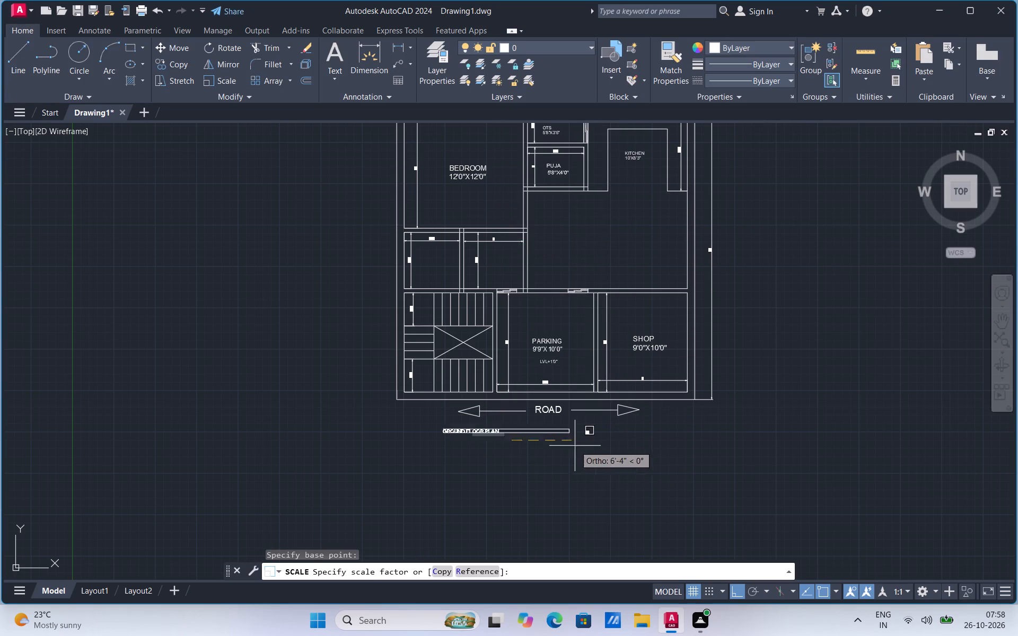
{"action": "left_click", "coordinate": [636, 454]}
Move the GROUND FLOOR PLAN title with Ortho off to just below the ROAD label, roughly centred under it.
{"action": "left_click", "coordinate": [467, 428]}
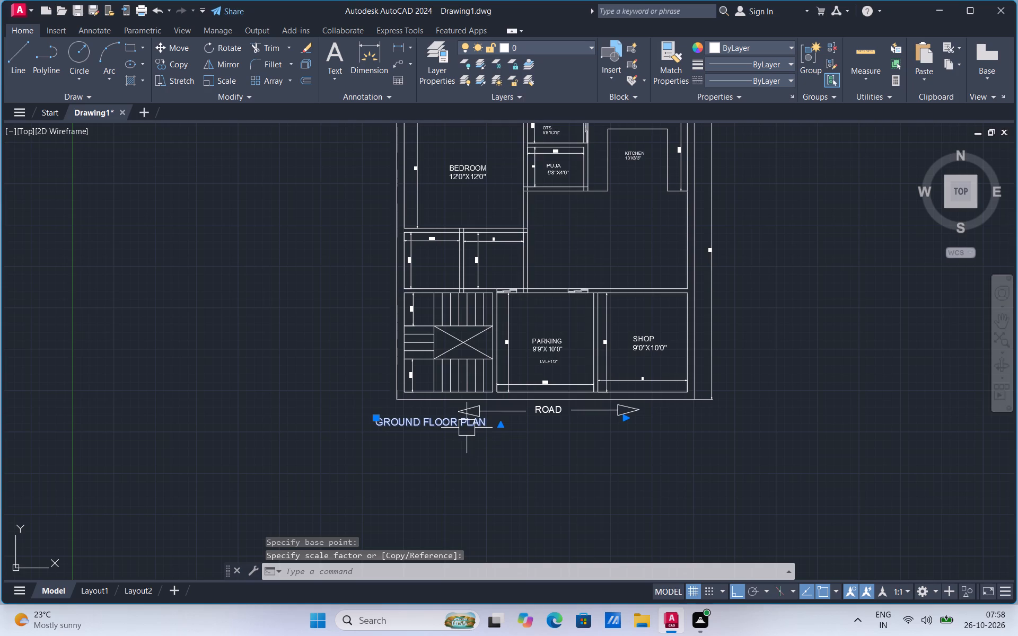
{"action": "right_click", "coordinate": [467, 428]}
{"action": "left_click", "coordinate": [496, 201]}
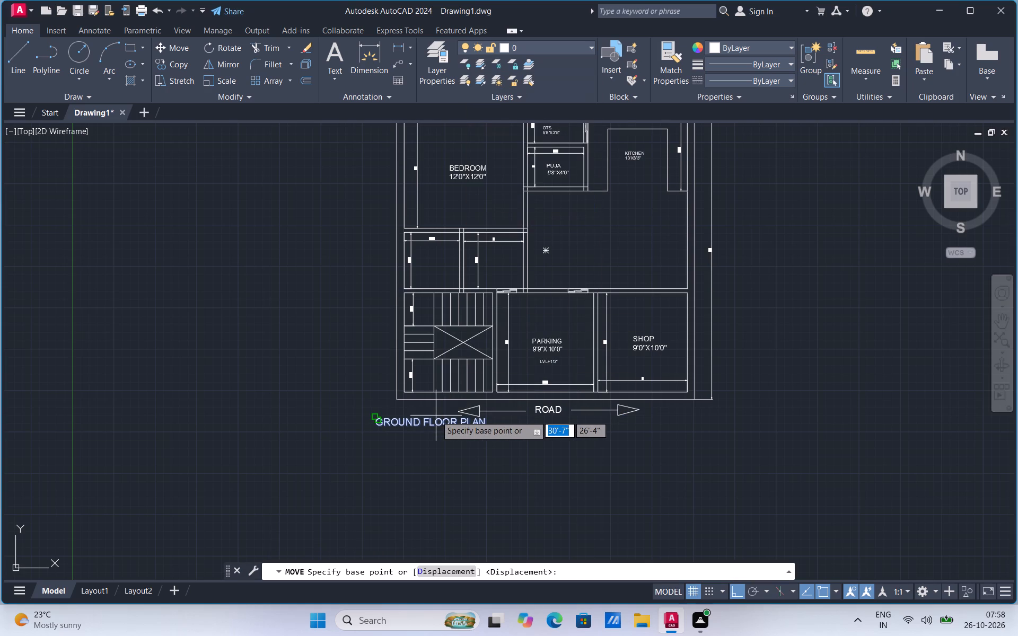
{"action": "left_click", "coordinate": [434, 420]}
{"action": "left_click", "coordinate": [735, 590]}
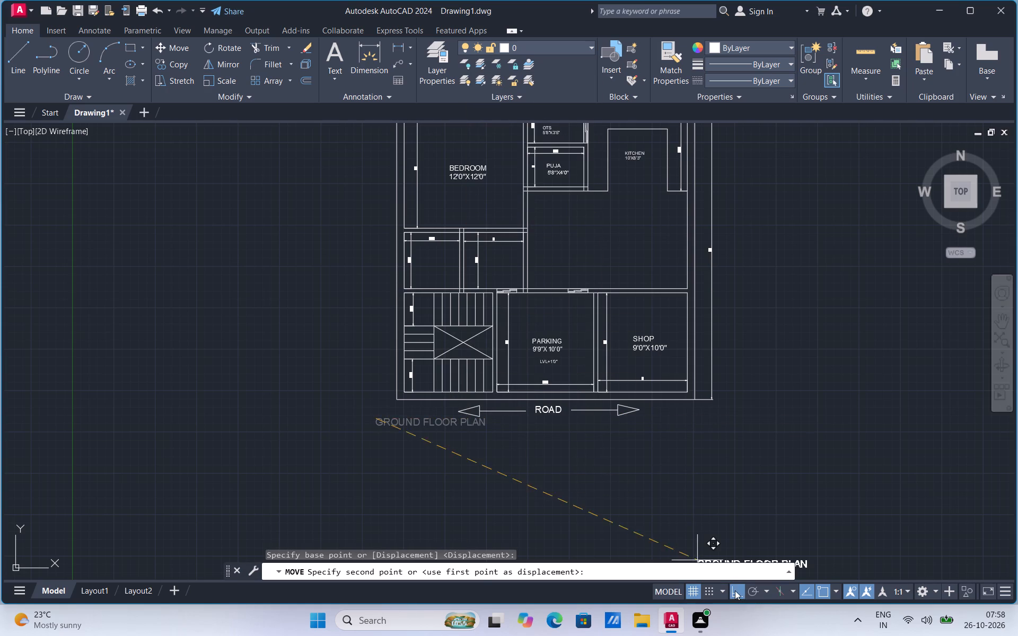
{"action": "left_click", "coordinate": [498, 425]}
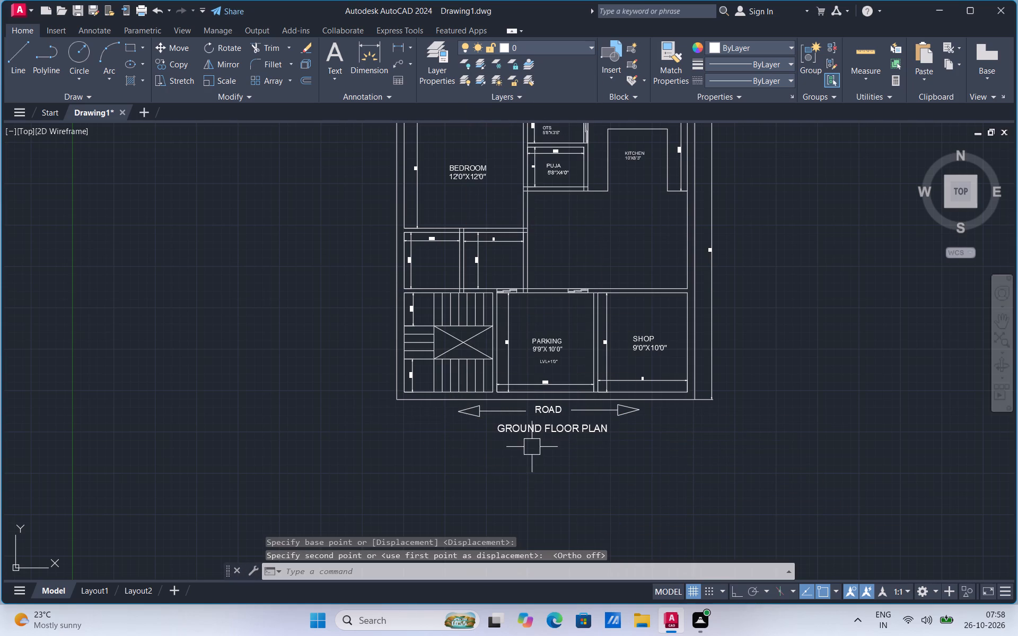
Add the multiline text SLAB AREA=939.54SQFT below the GROUND FLOOR PLAN title.
{"action": "left_click", "coordinate": [330, 78]}
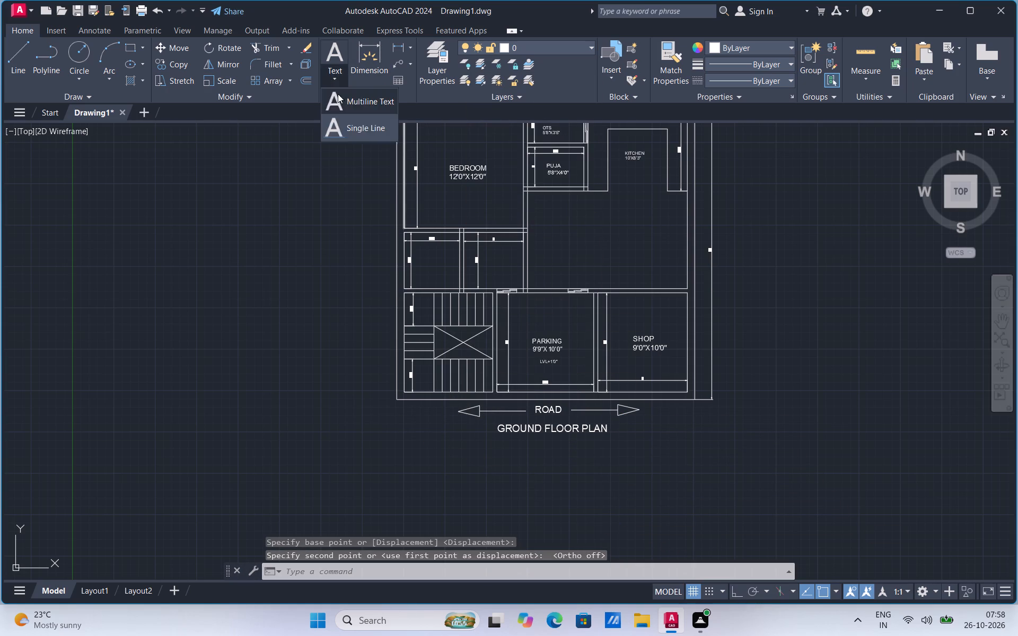
{"action": "left_click", "coordinate": [339, 99]}
{"action": "left_click", "coordinate": [464, 452]}
{"action": "left_click", "coordinate": [524, 475]}
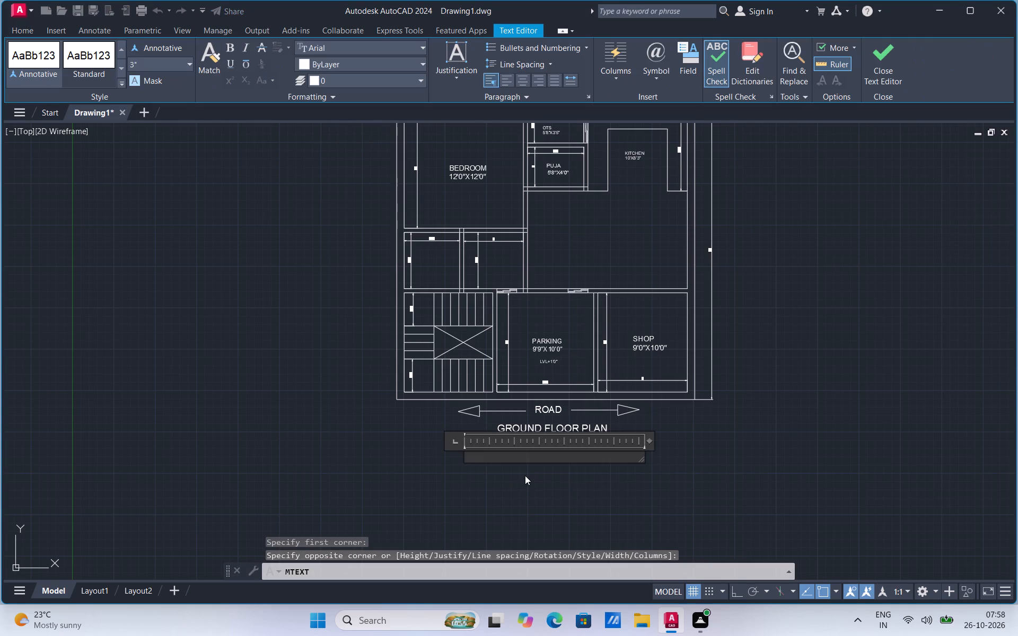
{"action": "type", "text": "SLAB AREA"}
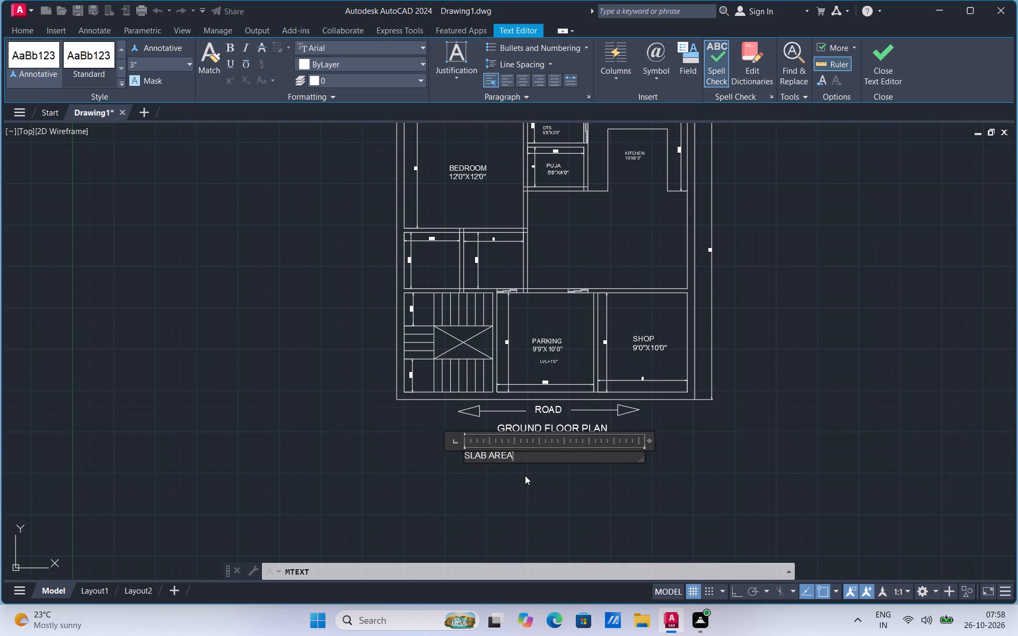
{"action": "key", "text": "equal"}
{"action": "type", "text": "939"}
{"action": "type", "text": ".54"}
{"action": "type", "text": "SQ"}
{"action": "type", "text": "FT"}
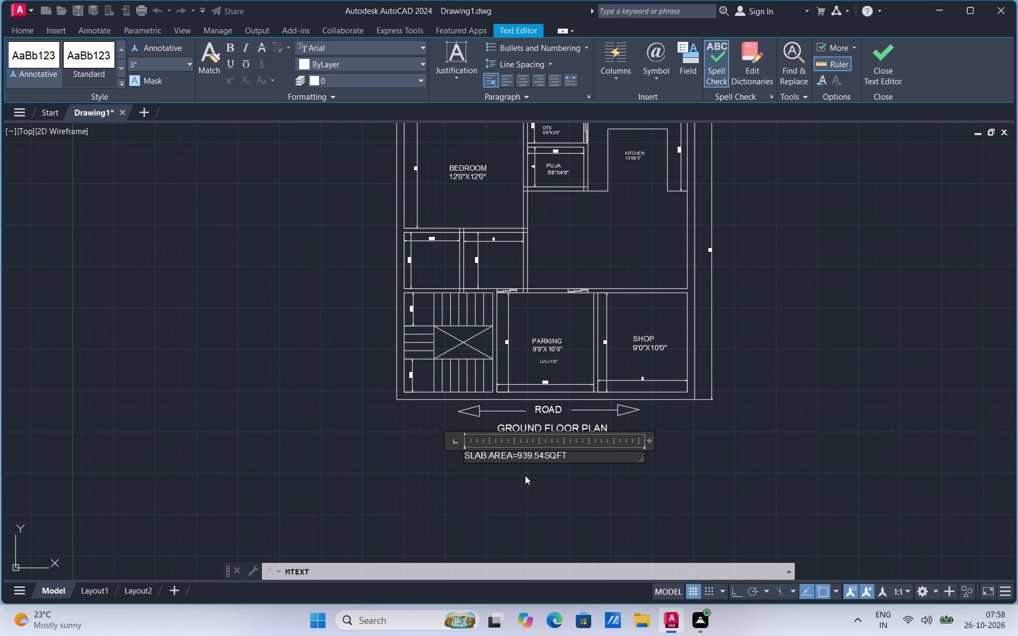
{"action": "left_click", "coordinate": [525, 475]}
Enlarge the SLAB AREA=939.54SQFT text freehand with Scale to lettering somewhat larger than the GROUND FLOOR PLAN title.
{"action": "left_click", "coordinate": [486, 454]}
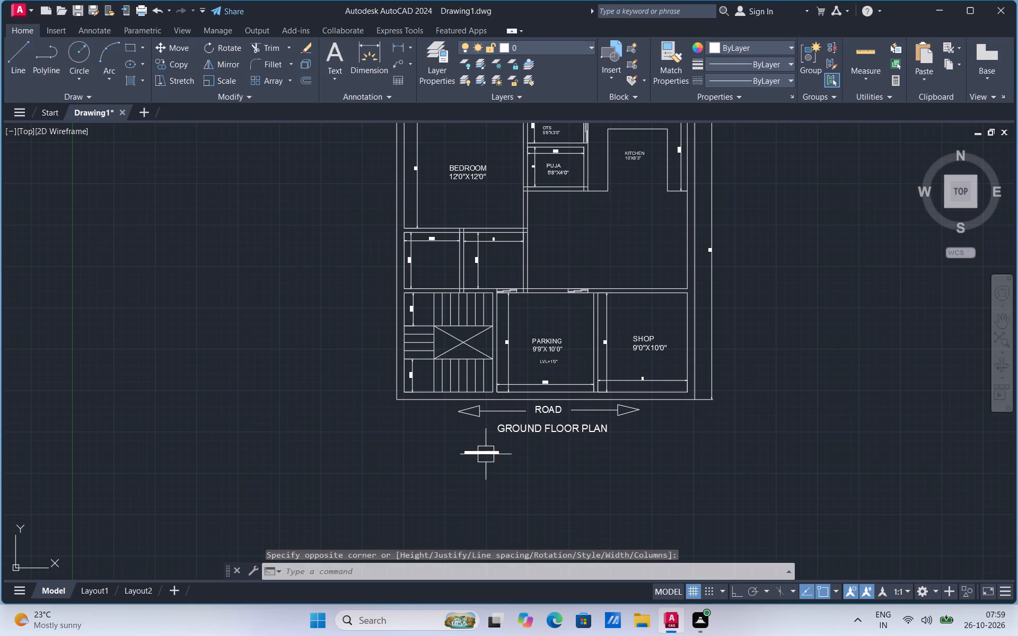
{"action": "right_click", "coordinate": [486, 454]}
{"action": "left_click", "coordinate": [516, 255]}
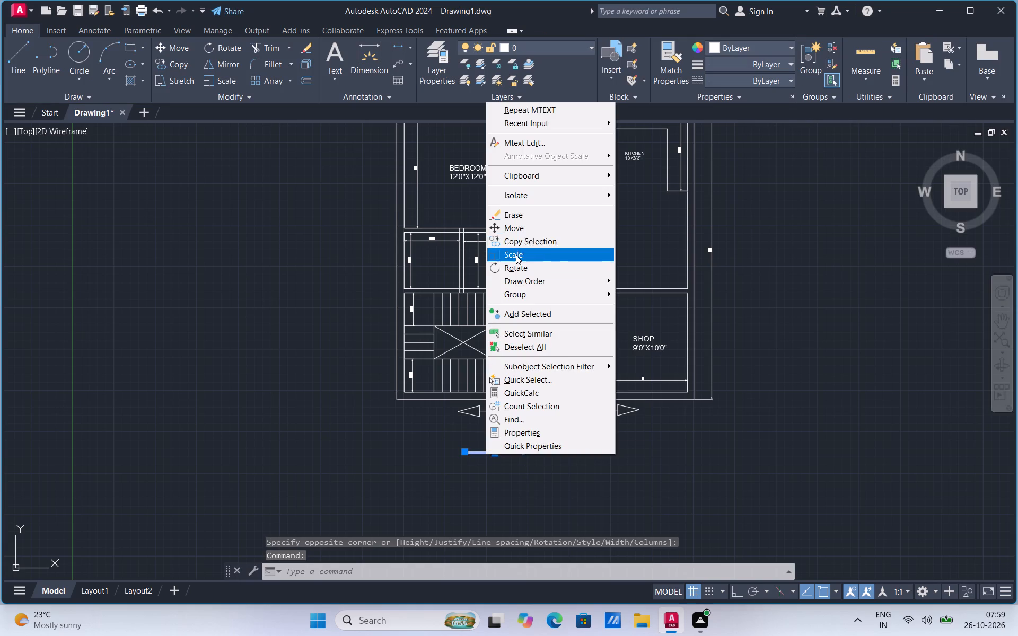
{"action": "left_click", "coordinate": [501, 450]}
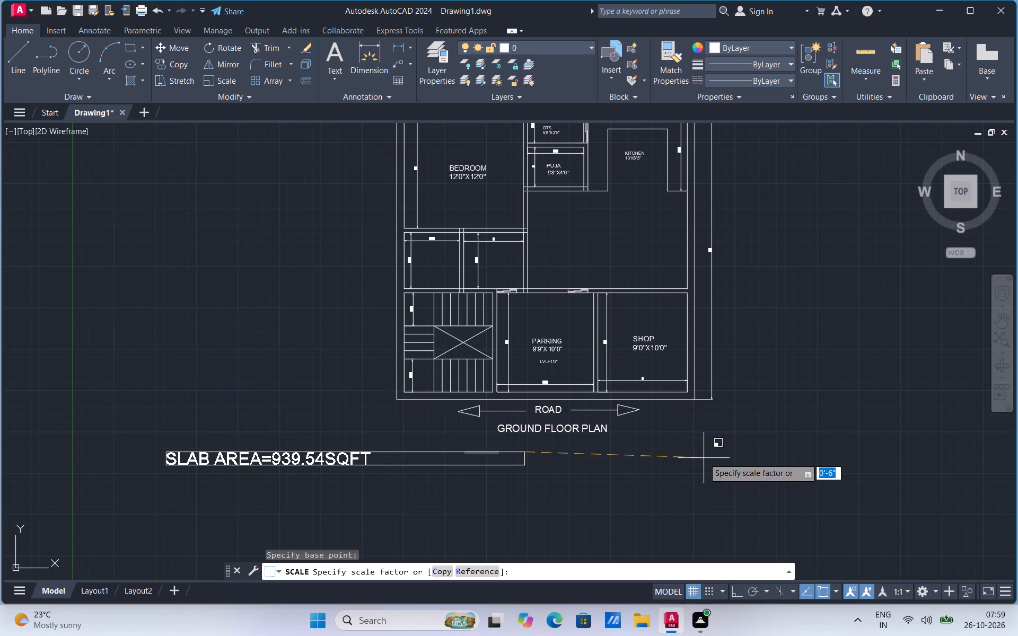
{"action": "left_click", "coordinate": [673, 471]}
Move the SLAB AREA=939.54SQFT text to just below the GROUND FLOOR PLAN title, roughly centred under it.
{"action": "left_click", "coordinate": [385, 464]}
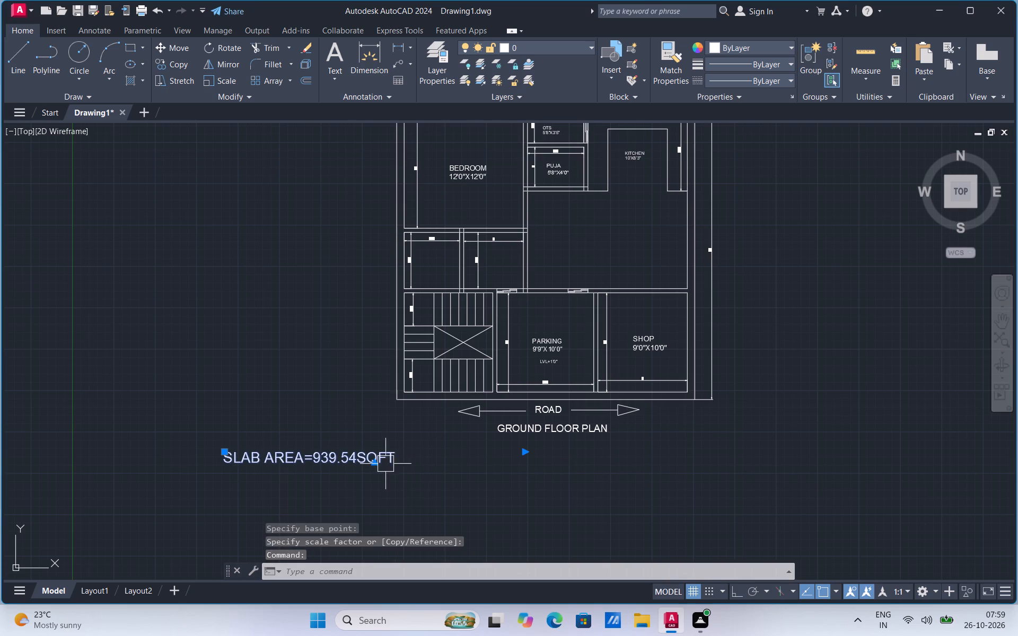
{"action": "right_click", "coordinate": [385, 464]}
{"action": "left_click", "coordinate": [417, 236]}
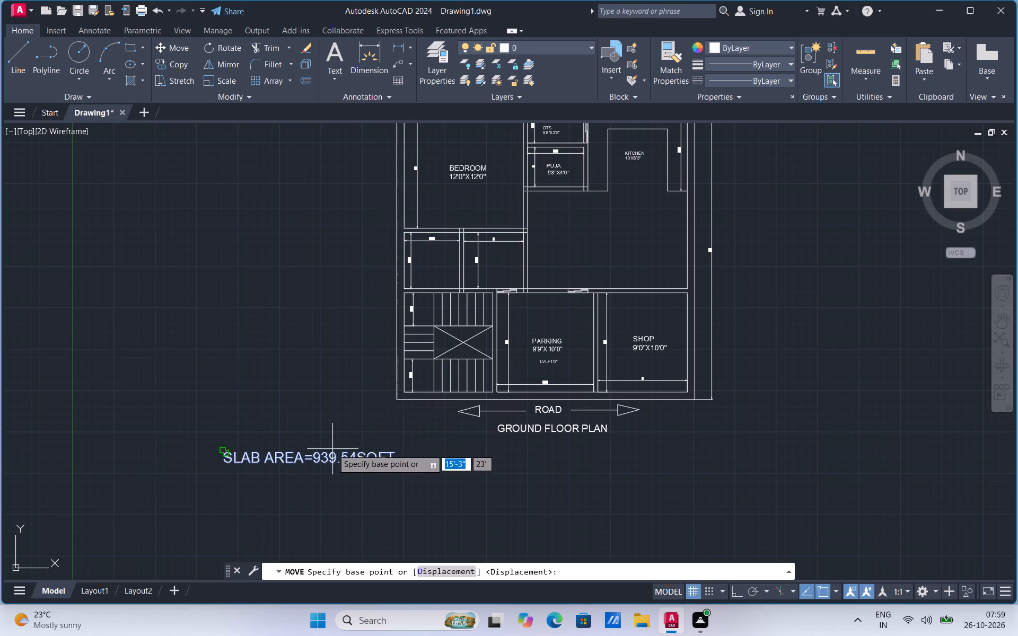
{"action": "left_click", "coordinate": [332, 449]}
{"action": "left_click", "coordinate": [469, 439]}
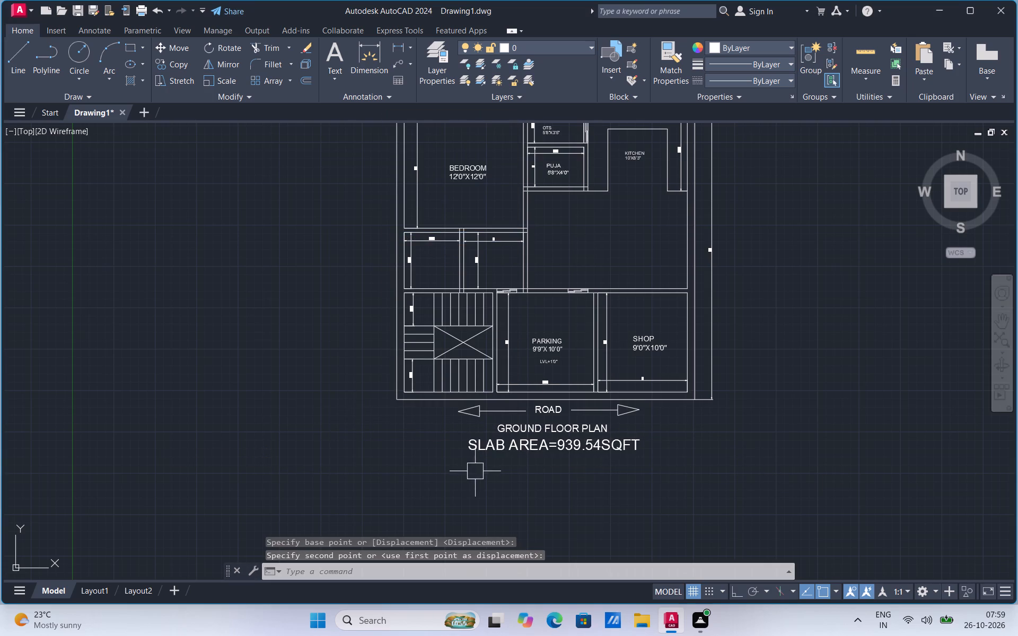
Add the multiline text FLOOR HEIGHT=11'6" INCLUDING SLAB below the SLAB AREA line.
{"action": "left_click", "coordinate": [332, 79]}
{"action": "left_click", "coordinate": [345, 107]}
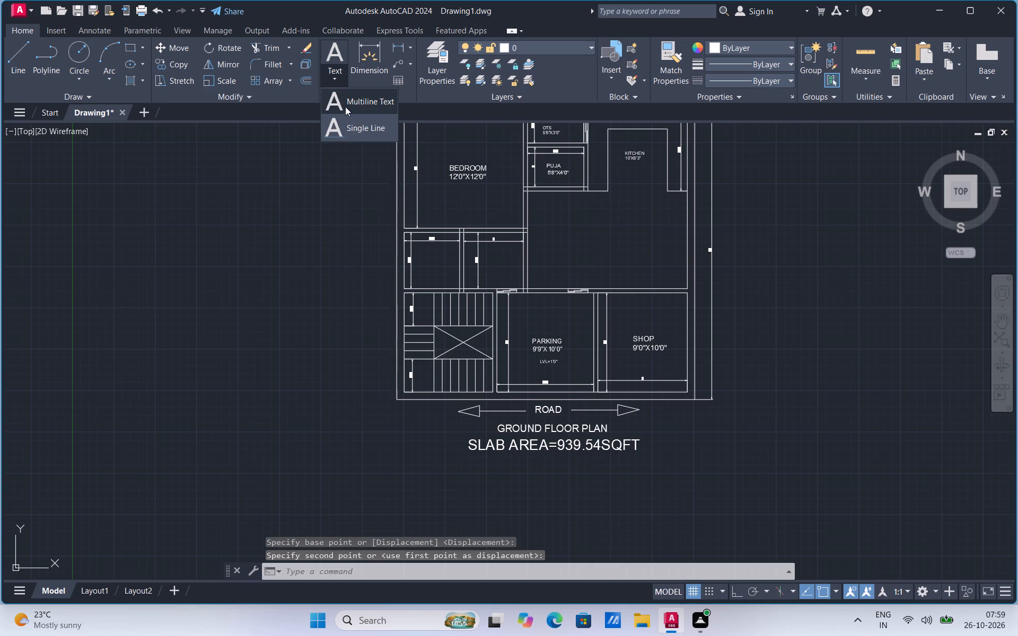
{"action": "left_click", "coordinate": [461, 473]}
{"action": "left_click", "coordinate": [518, 484]}
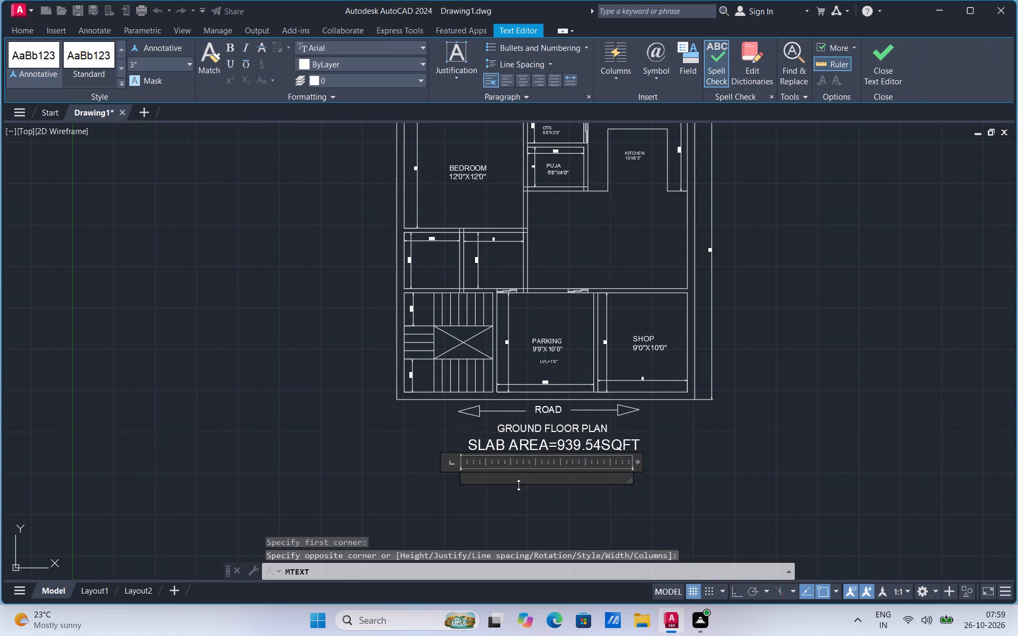
{"action": "type", "text": "FLOOR HEIGHT"}
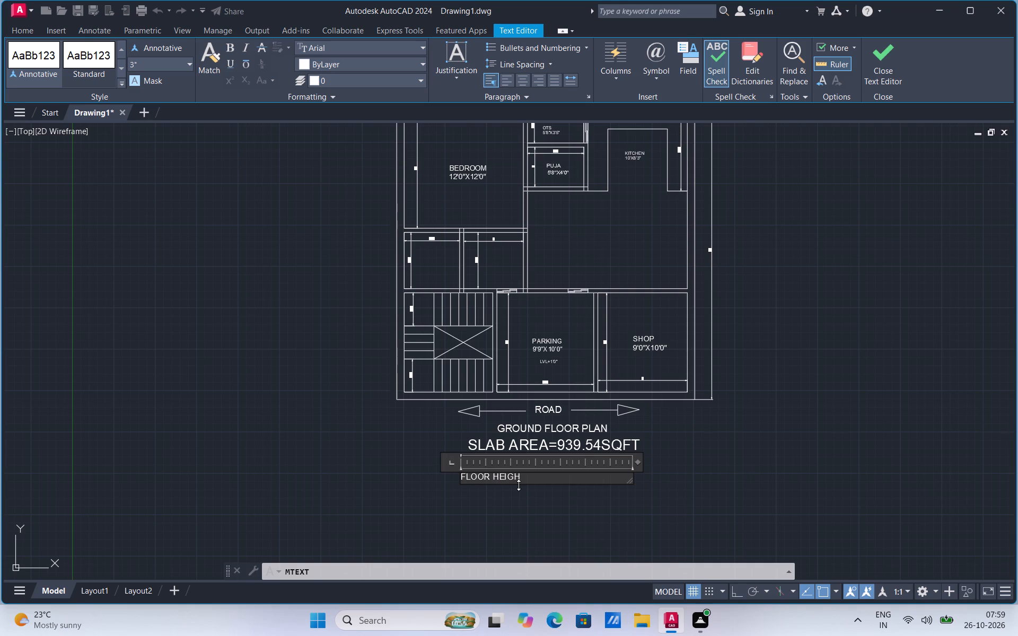
{"action": "key", "text": "Return"}
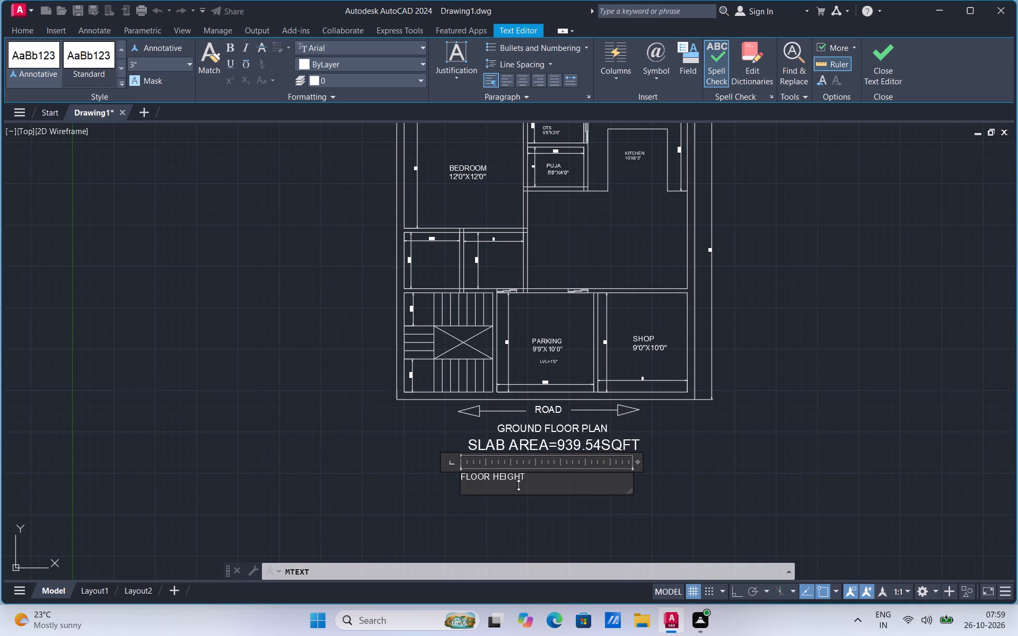
{"action": "key", "text": "BackSpace"}
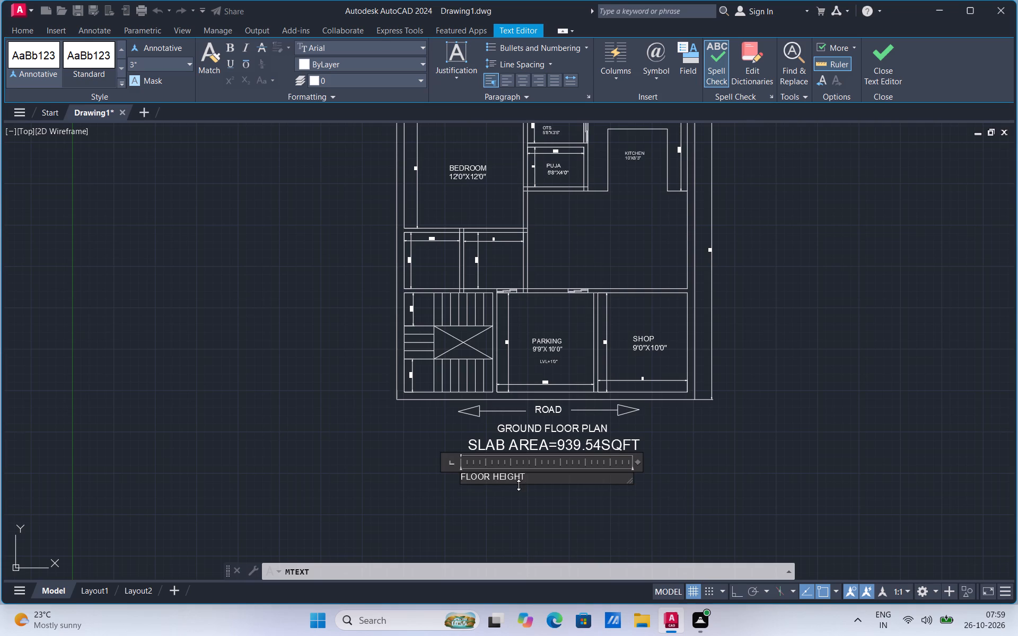
{"action": "key", "text": "equal"}
{"action": "type", "text": "11'"}
{"action": "key", "text": "6"}
{"action": "key", "text": "shift+quotedbl"}
{"action": "key", "text": "space"}
{"action": "type", "text": "INCLU"}
{"action": "type", "text": "DING SLAB"}
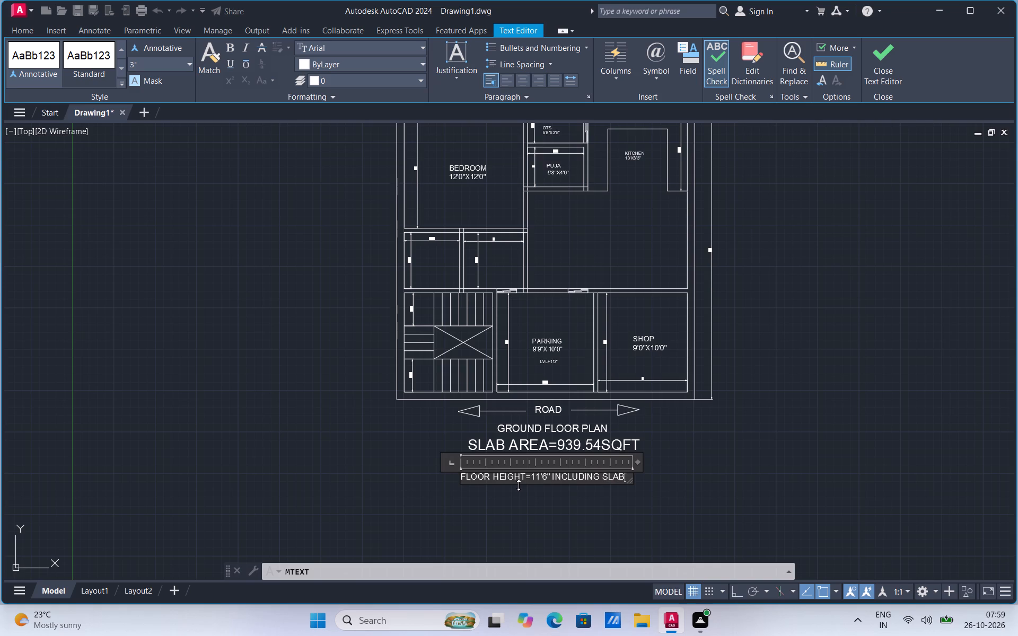
{"action": "left_click", "coordinate": [519, 486]}
Enlarge the FLOOR HEIGHT text freehand with Scale to roughly the lettering size of the SLAB AREA line.
{"action": "left_click", "coordinate": [513, 474]}
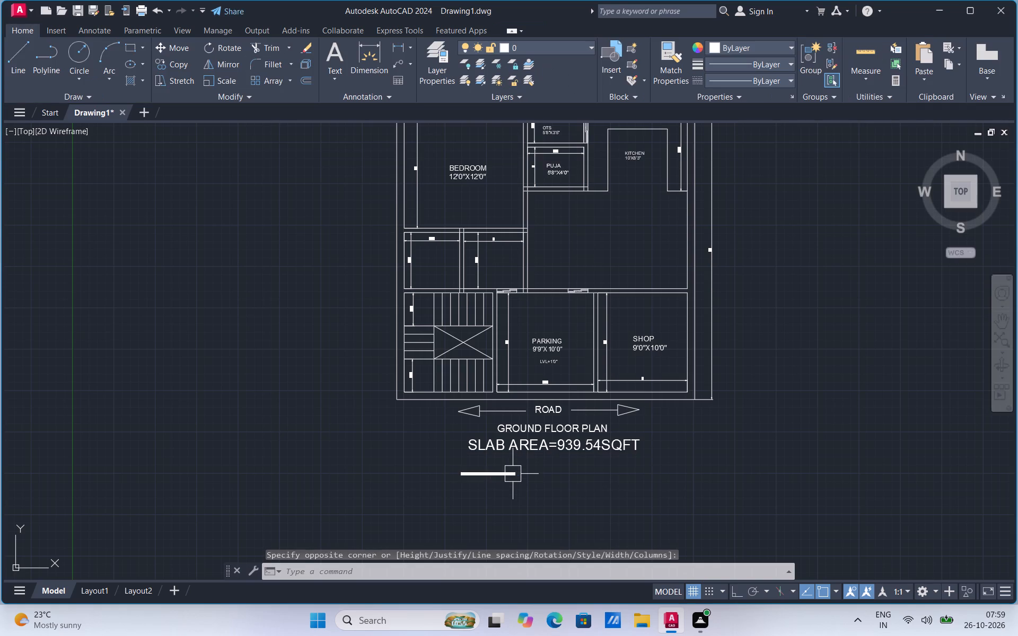
{"action": "right_click", "coordinate": [513, 474]}
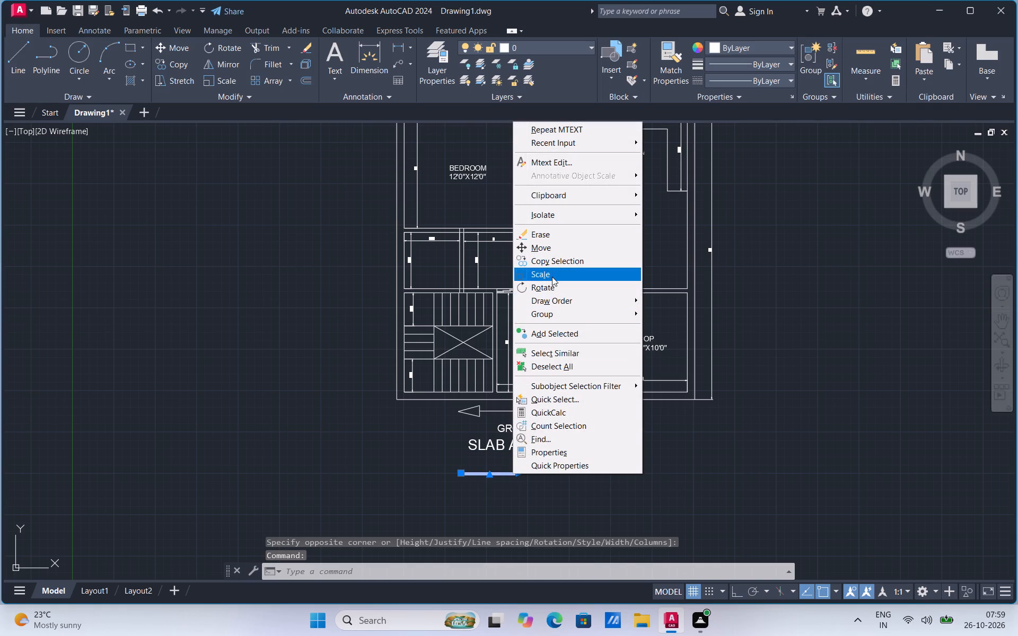
{"action": "left_click", "coordinate": [551, 276]}
{"action": "left_click", "coordinate": [515, 481]}
{"action": "left_click", "coordinate": [651, 494]}
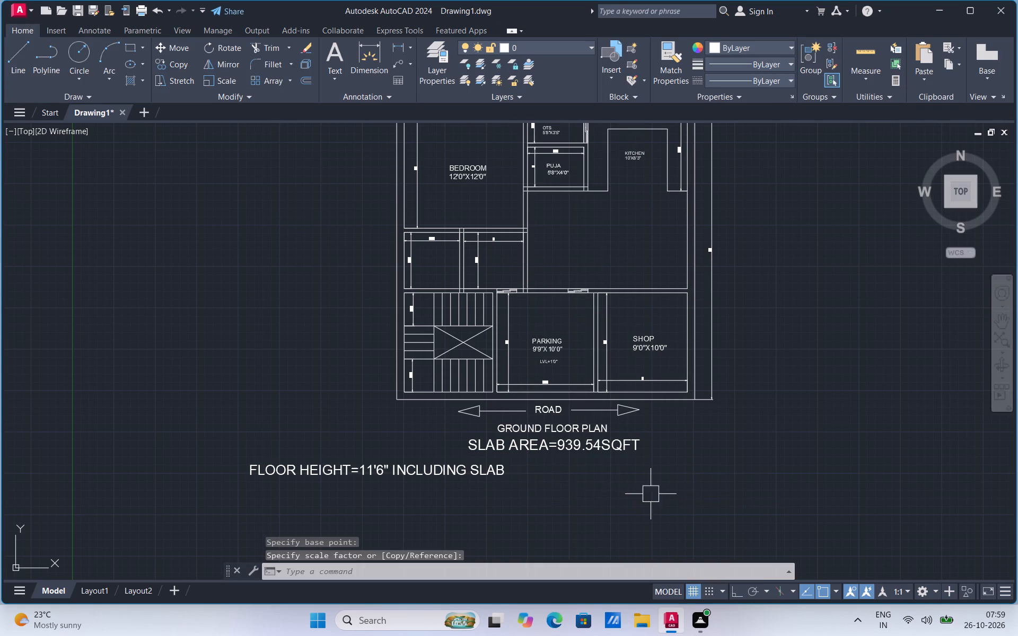
Move the FLOOR HEIGHT text to just below the SLAB AREA line, roughly centred under it.
{"action": "left_click", "coordinate": [465, 475]}
{"action": "right_click", "coordinate": [465, 475]}
{"action": "left_click", "coordinate": [499, 250]}
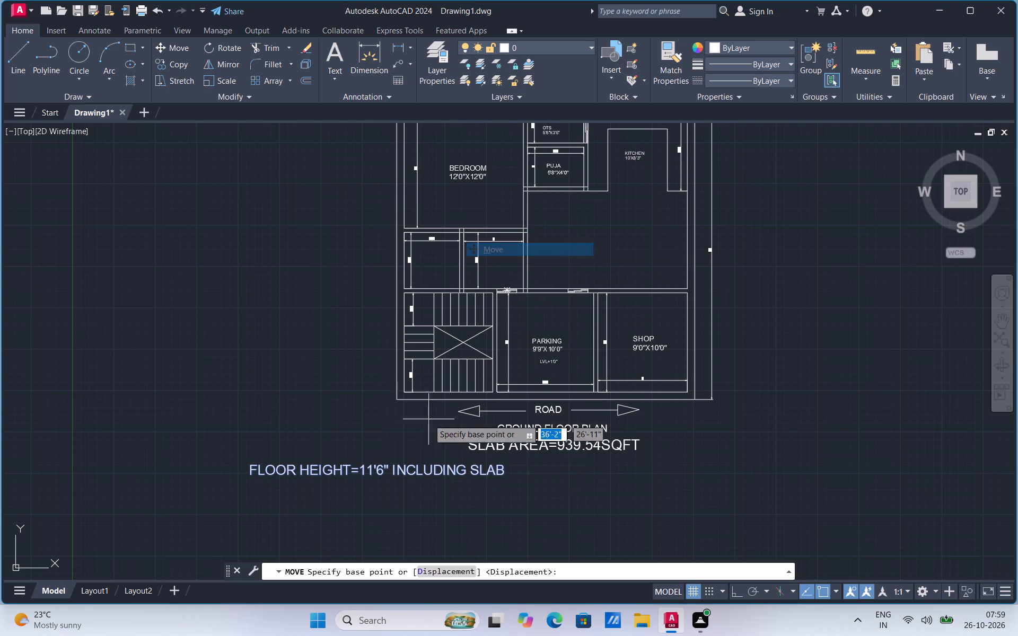
{"action": "left_click", "coordinate": [397, 463]}
{"action": "left_click", "coordinate": [688, 461]}
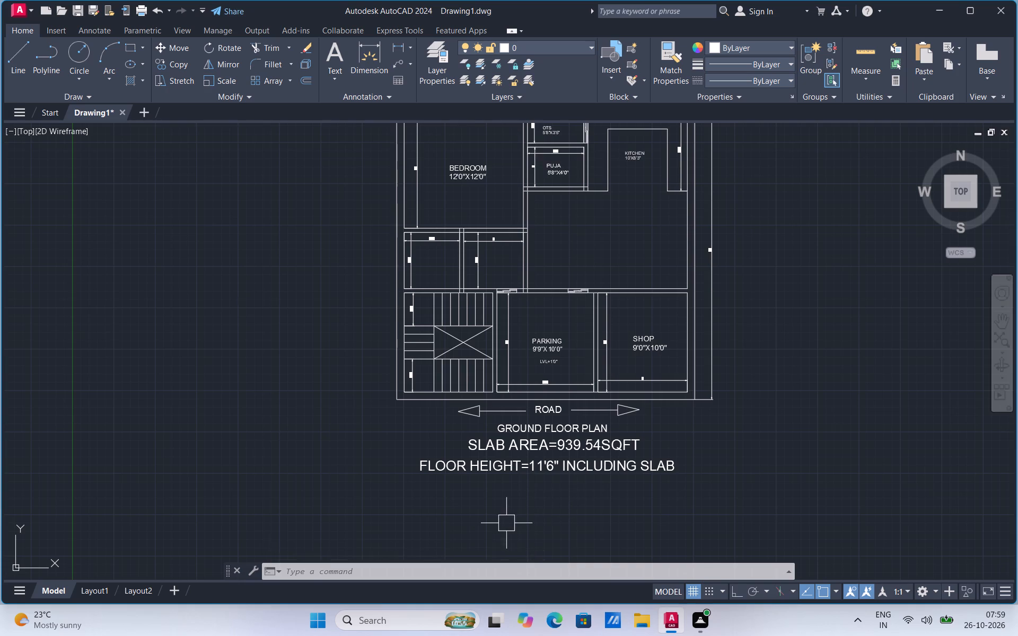
Add the two-line multiline text DRESS, 5'7'X5'8" in the 5'-7" wide room below the bedroom.
{"action": "scroll", "coordinate": [504, 525], "scroll_direction": "down", "scroll_amount": 3}
{"action": "scroll", "coordinate": [541, 504], "scroll_direction": "up", "scroll_amount": 3}
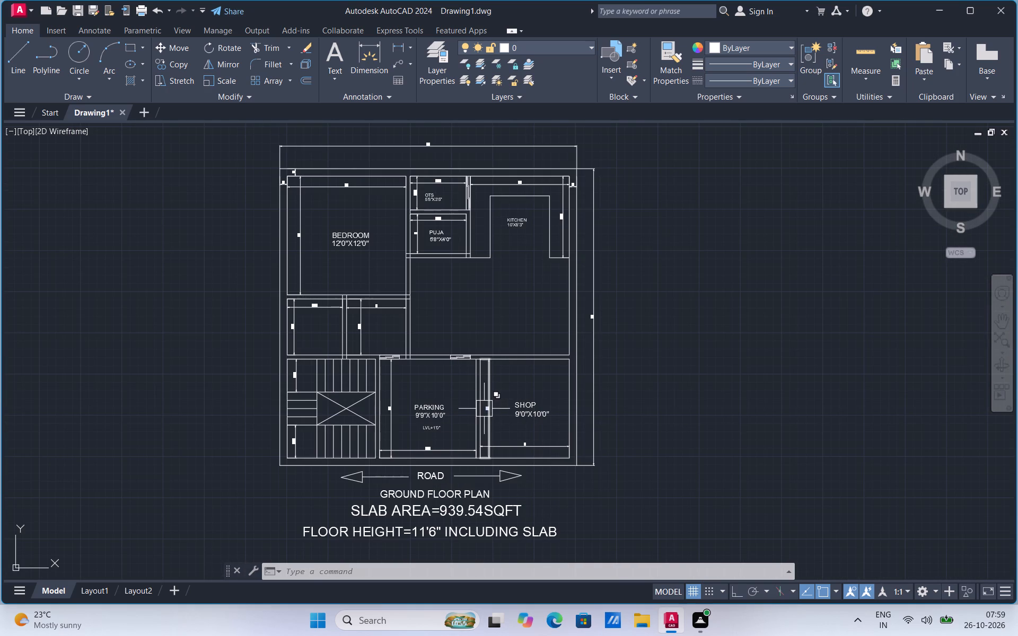
{"action": "scroll", "coordinate": [302, 308], "scroll_direction": "up", "scroll_amount": 2}
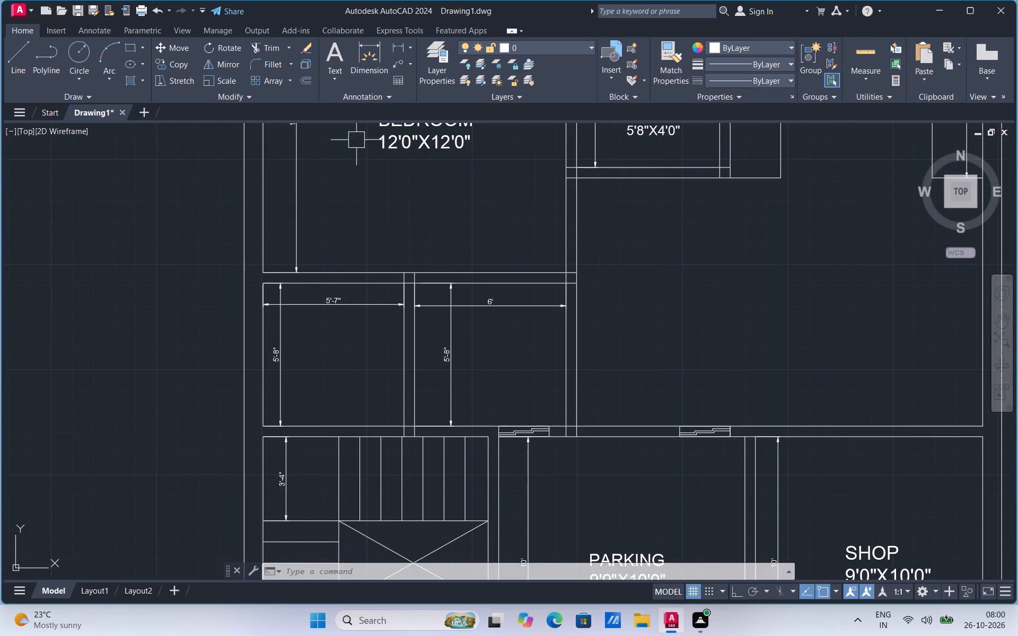
{"action": "left_click", "coordinate": [334, 78]}
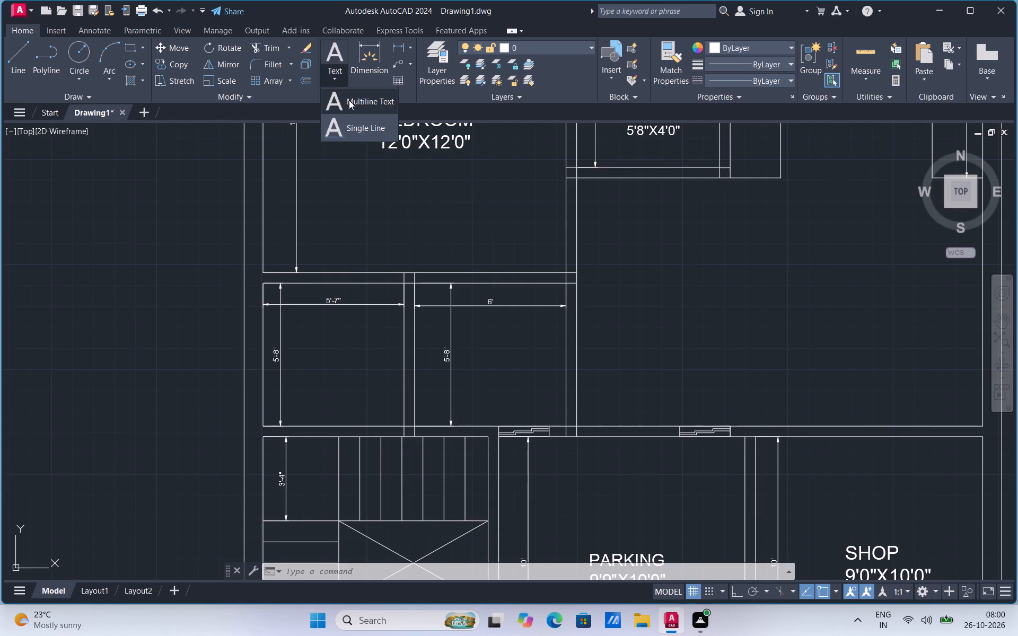
{"action": "left_click", "coordinate": [349, 100]}
{"action": "left_click", "coordinate": [302, 341]}
{"action": "left_click", "coordinate": [366, 358]}
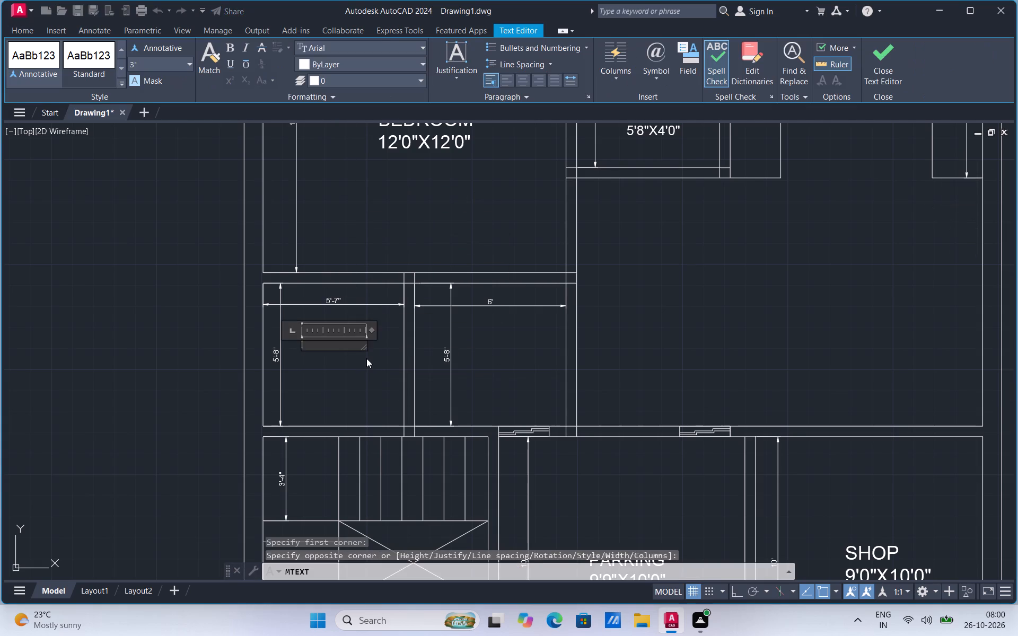
{"action": "type", "text": "DRESS"}
{"action": "key", "text": "Return"}
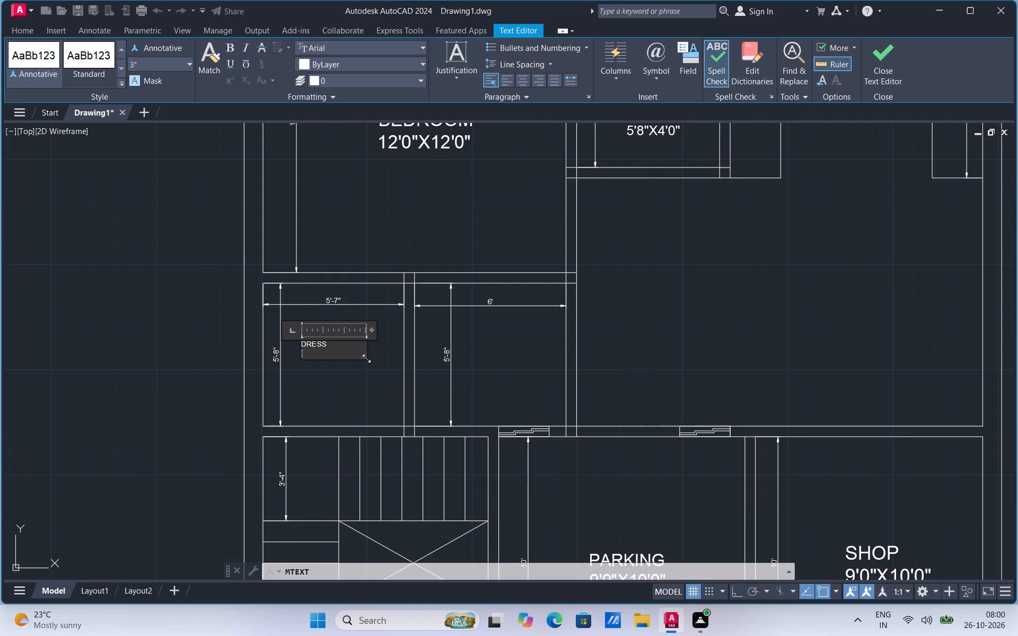
{"action": "type", "text": "5'7"}
{"action": "type", "text": "'X"}
{"action": "type", "text": "5'8\""}
{"action": "left_click", "coordinate": [347, 371]}
Enlarge the DRESS label freehand with Scale to lettering slightly smaller than the BEDROOM label.
{"action": "left_click", "coordinate": [320, 349]}
{"action": "right_click", "coordinate": [320, 349]}
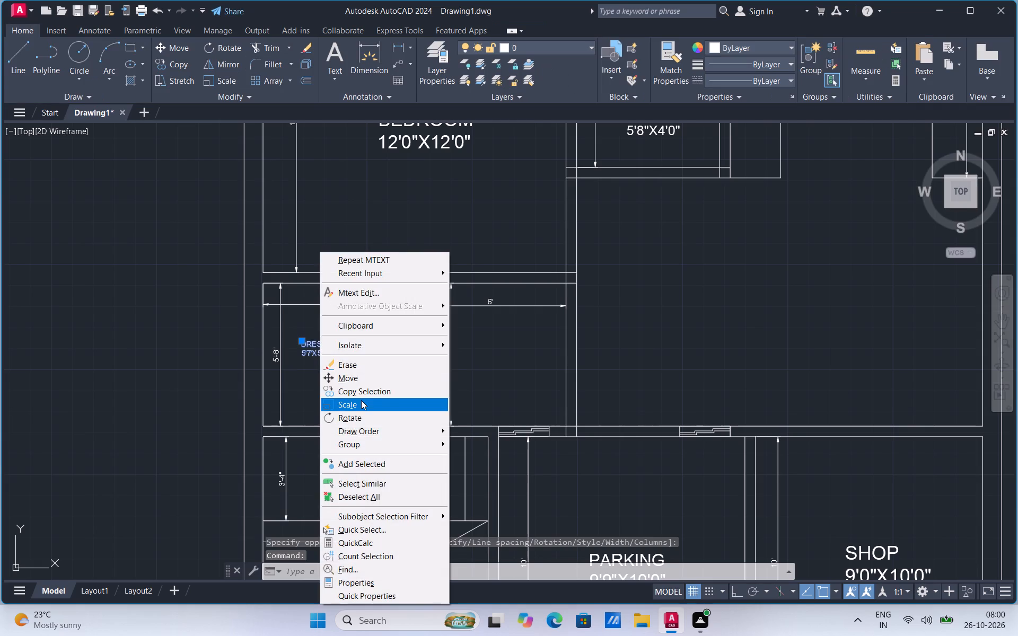
{"action": "left_click", "coordinate": [361, 402]}
{"action": "left_click", "coordinate": [334, 367]}
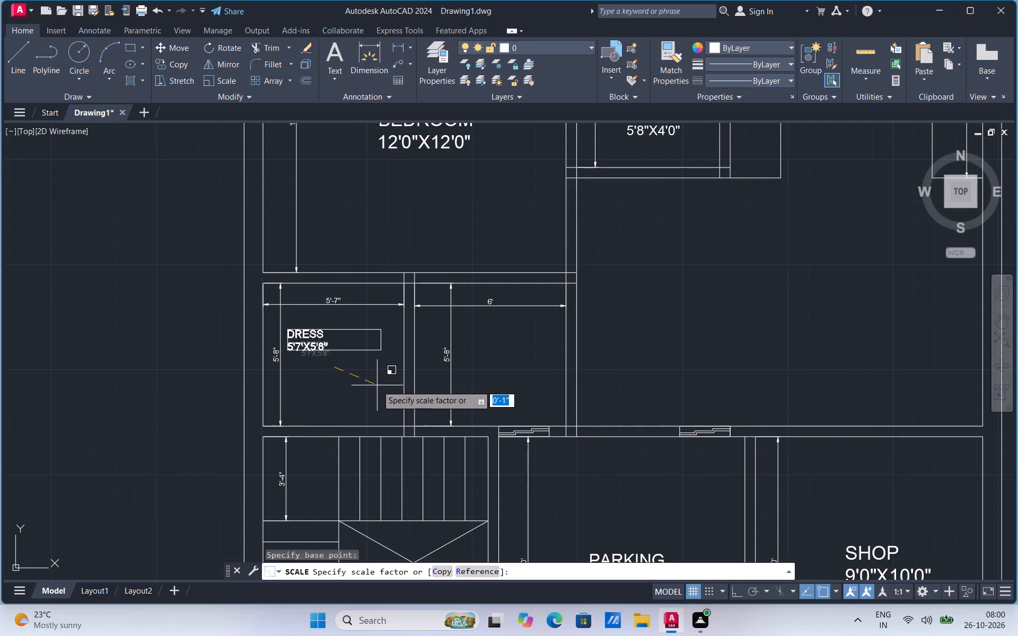
{"action": "left_click", "coordinate": [386, 392]}
Move the DRESS label to roughly the middle of its room, clear of the 5'-8" dimension.
{"action": "left_click", "coordinate": [323, 342]}
{"action": "right_click", "coordinate": [323, 341]}
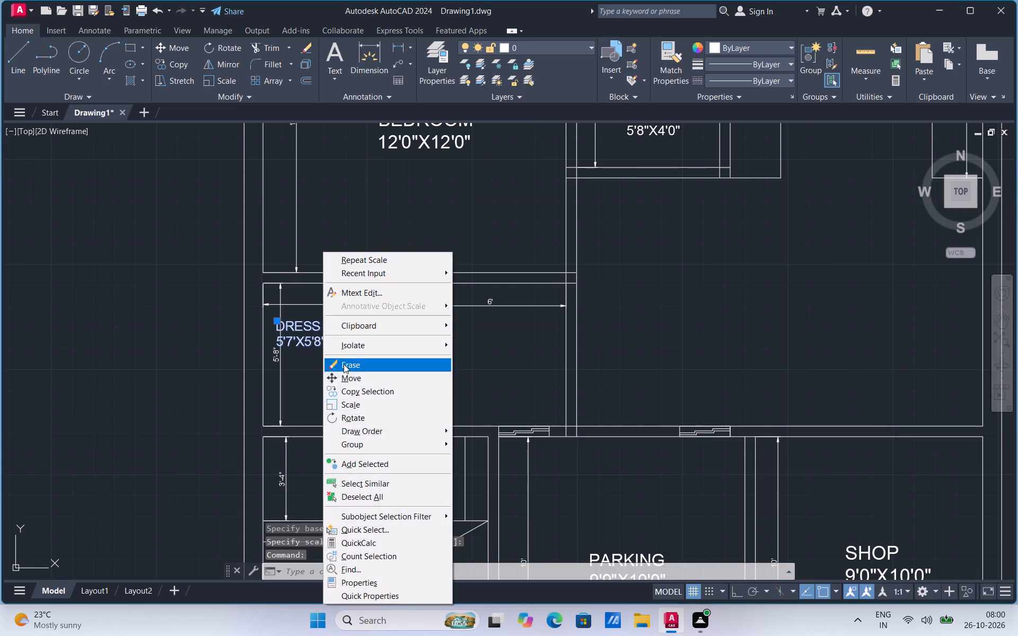
{"action": "left_click", "coordinate": [352, 378]}
{"action": "left_click", "coordinate": [319, 348]}
{"action": "left_click", "coordinate": [317, 374]}
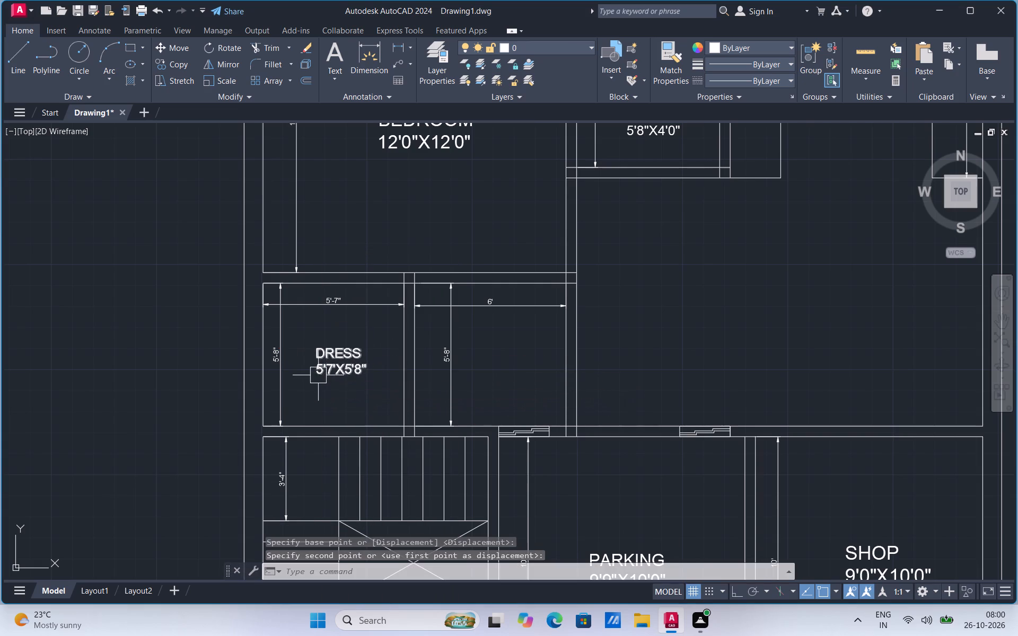
Add the two-line multiline text ATT. TOILET, 6'0"X5'8" in the 6' wide room beside the dress room.
{"action": "left_click", "coordinate": [335, 78]}
{"action": "left_click", "coordinate": [352, 100]}
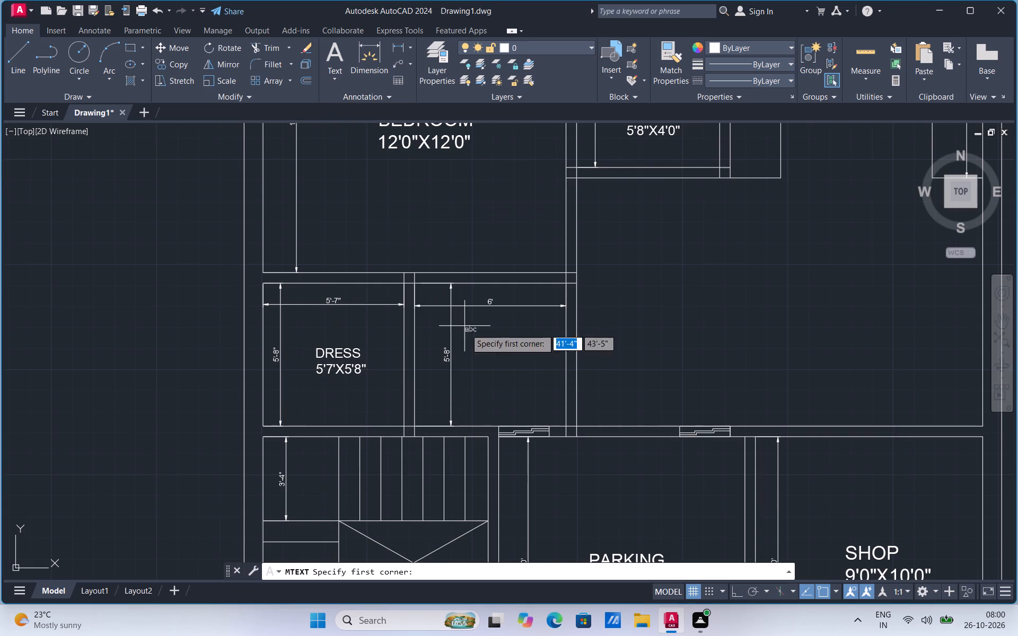
{"action": "left_click", "coordinate": [468, 346]}
{"action": "left_click", "coordinate": [535, 372]}
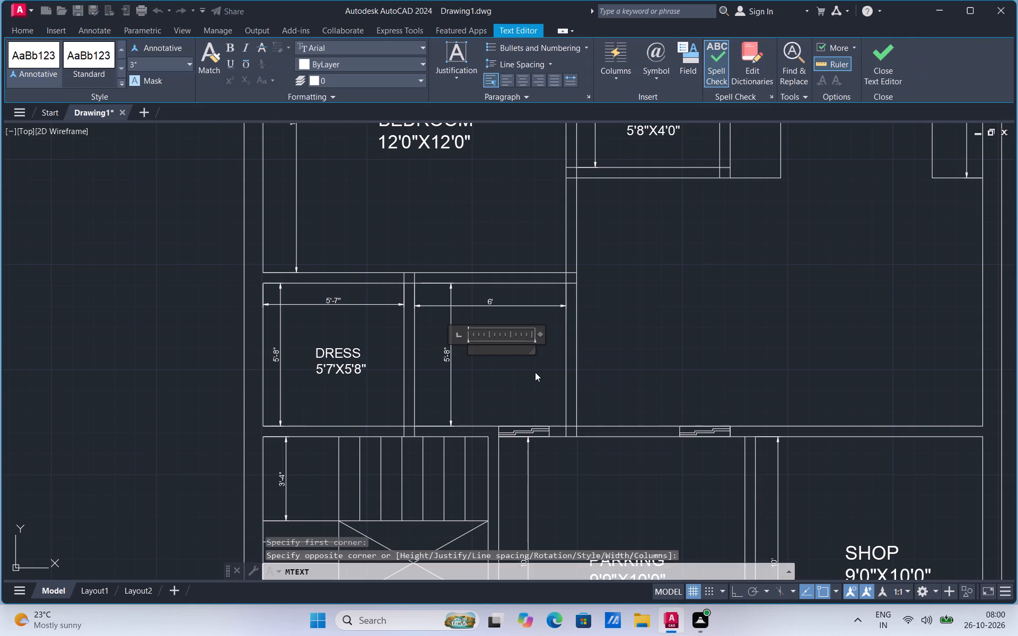
{"action": "type", "text": "ATT"}
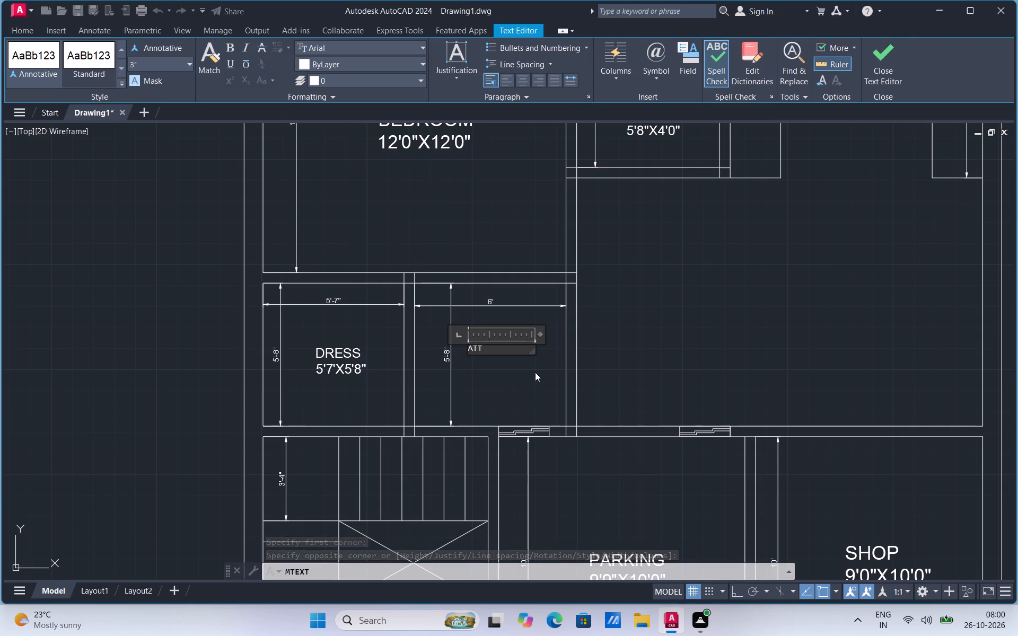
{"action": "type", "text": ". TOILET"}
{"action": "key", "text": "Return"}
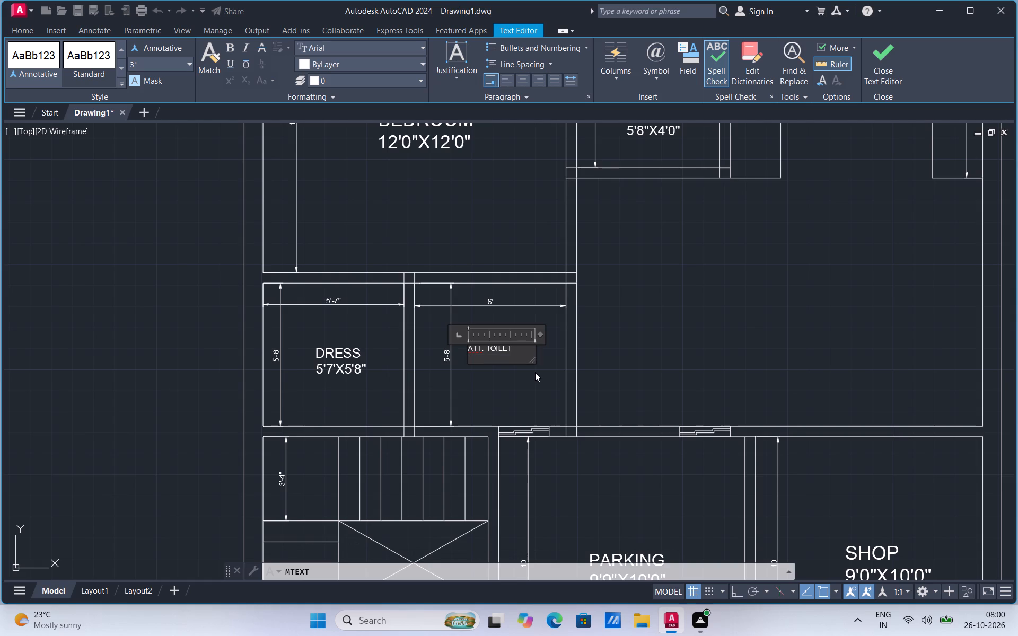
{"action": "type", "text": "6'"}
{"action": "key", "text": "0"}
{"action": "key", "text": "shift+quotedbl"}
{"action": "key", "text": "x"}
{"action": "type", "text": "5'8\""}
{"action": "left_click", "coordinate": [517, 397]}
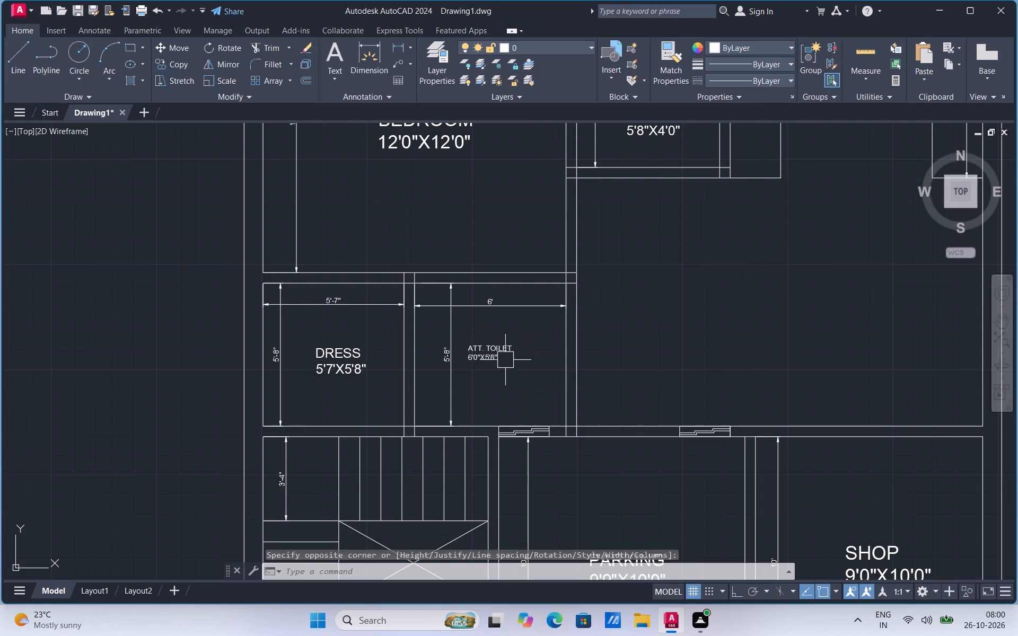
Enlarge the ATT. TOILET label slightly with a freehand Scale.
{"action": "left_click", "coordinate": [505, 352]}
{"action": "right_click", "coordinate": [505, 352]}
{"action": "left_click", "coordinate": [549, 401]}
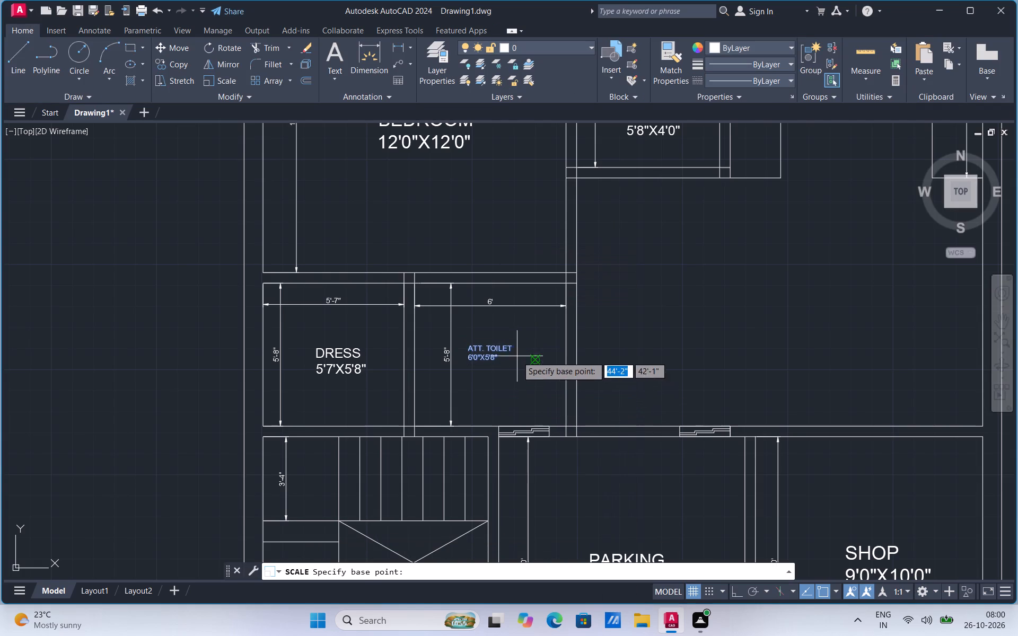
{"action": "left_click", "coordinate": [516, 354]}
{"action": "left_click", "coordinate": [577, 369]}
Move the ATT. TOILET label off the 5'-8" dimension, toward the middle of its room.
{"action": "left_click", "coordinate": [492, 352]}
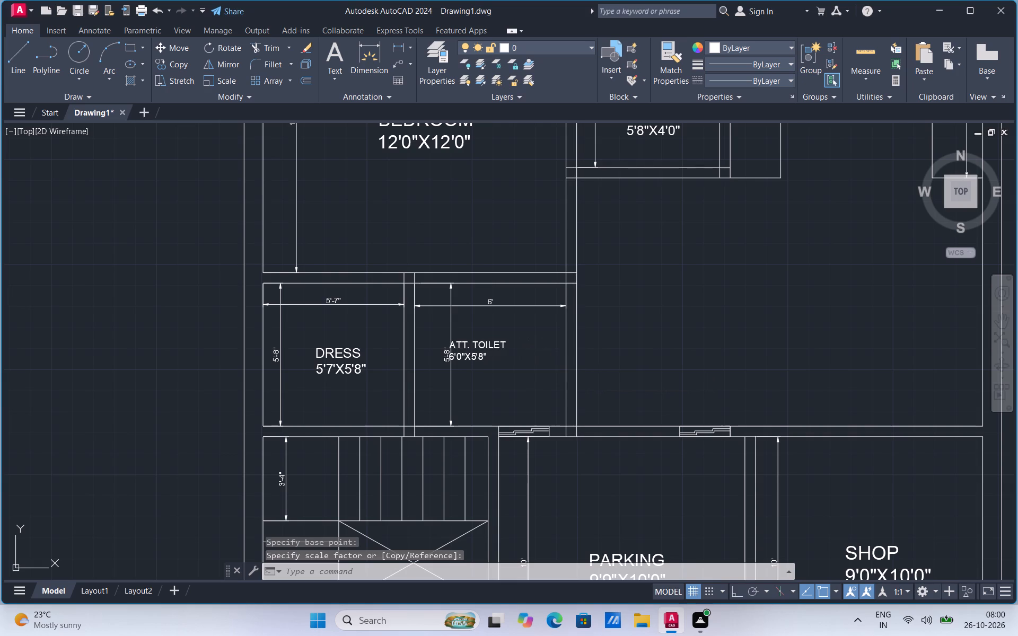
{"action": "right_click", "coordinate": [492, 352]}
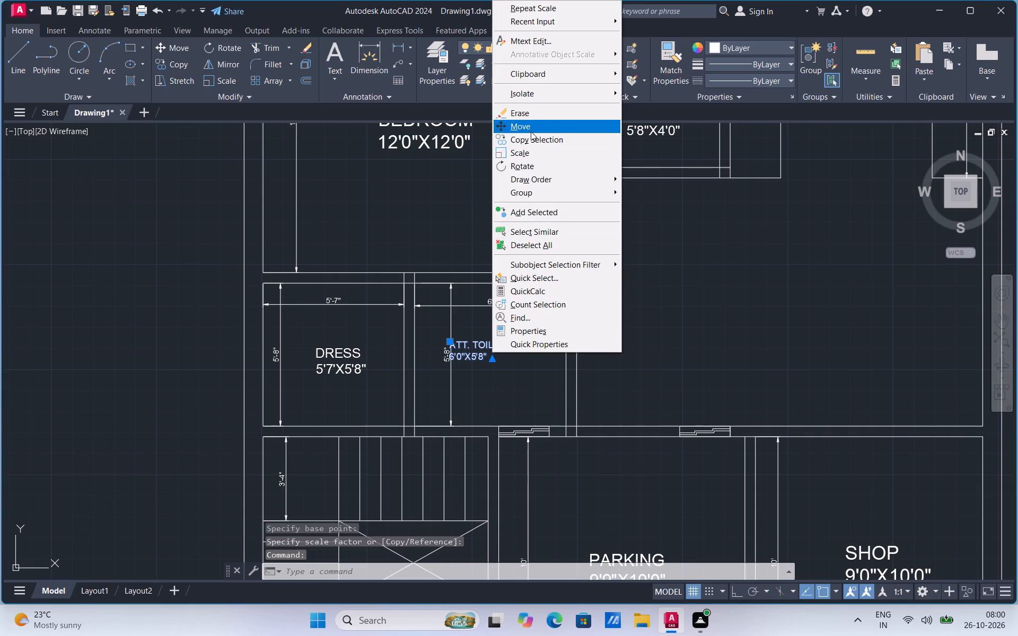
{"action": "left_click", "coordinate": [531, 130]}
{"action": "left_click", "coordinate": [476, 355]}
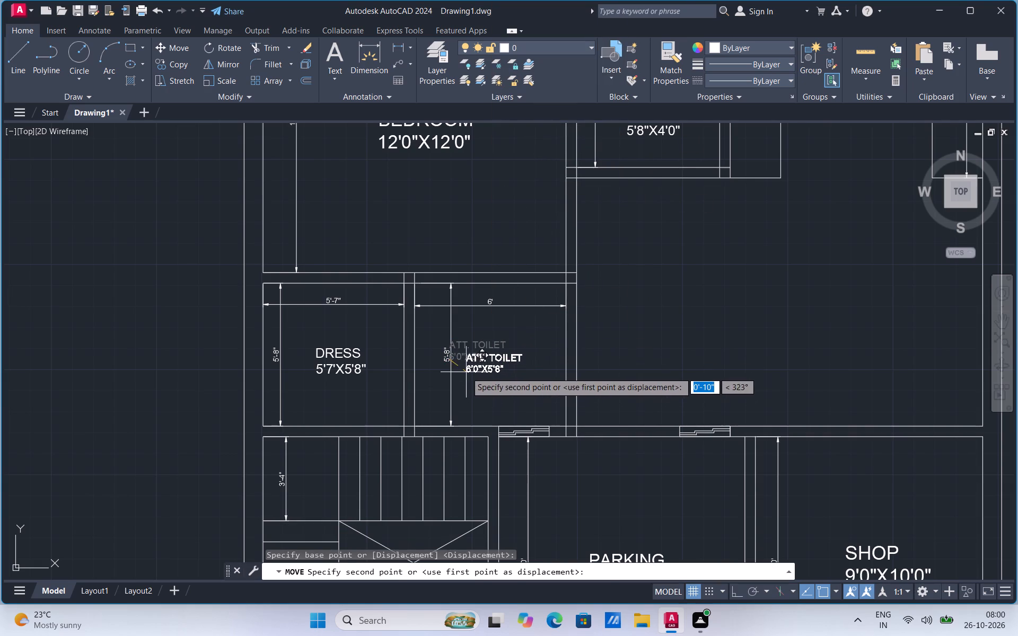
{"action": "left_click", "coordinate": [466, 372]}
Enlarge the ATT. TOILET label further with a freehand Scale so its lettering matches the DRESS label.
{"action": "left_click", "coordinate": [516, 360]}
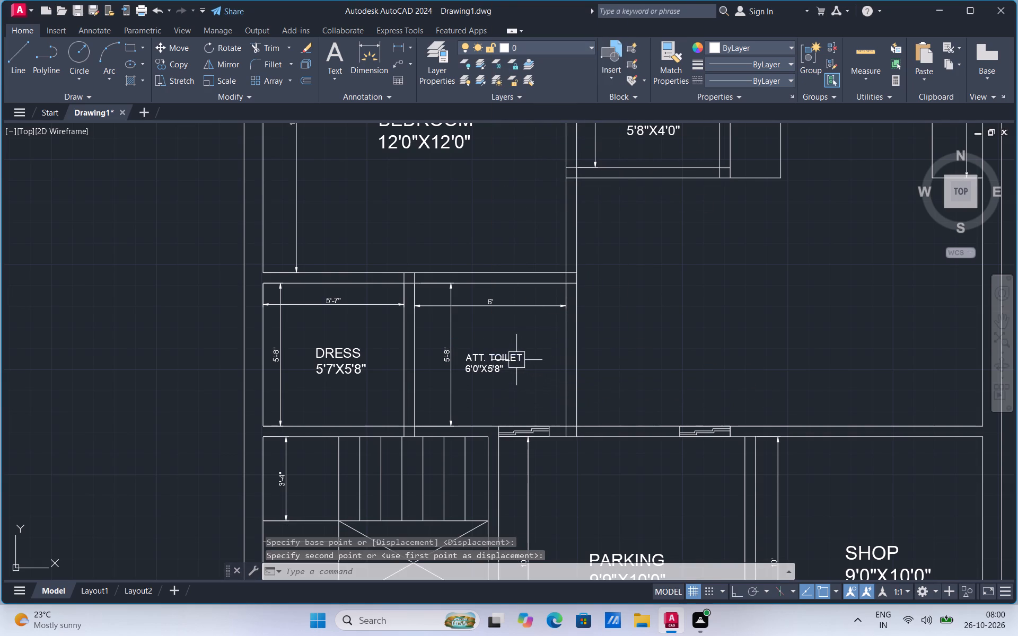
{"action": "right_click", "coordinate": [516, 360]}
{"action": "left_click", "coordinate": [554, 164]}
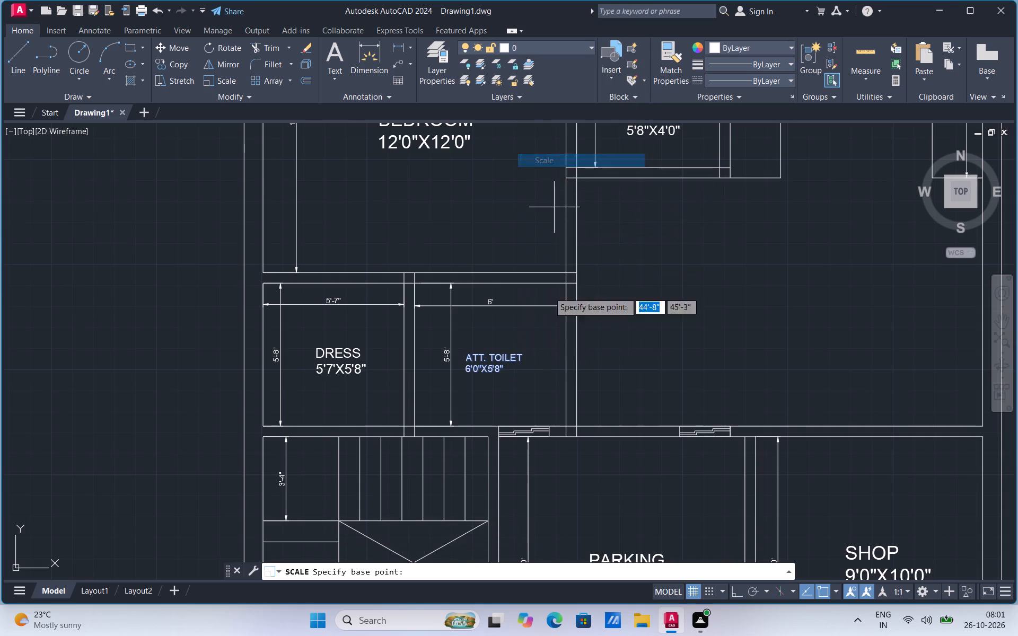
{"action": "left_click", "coordinate": [533, 357]}
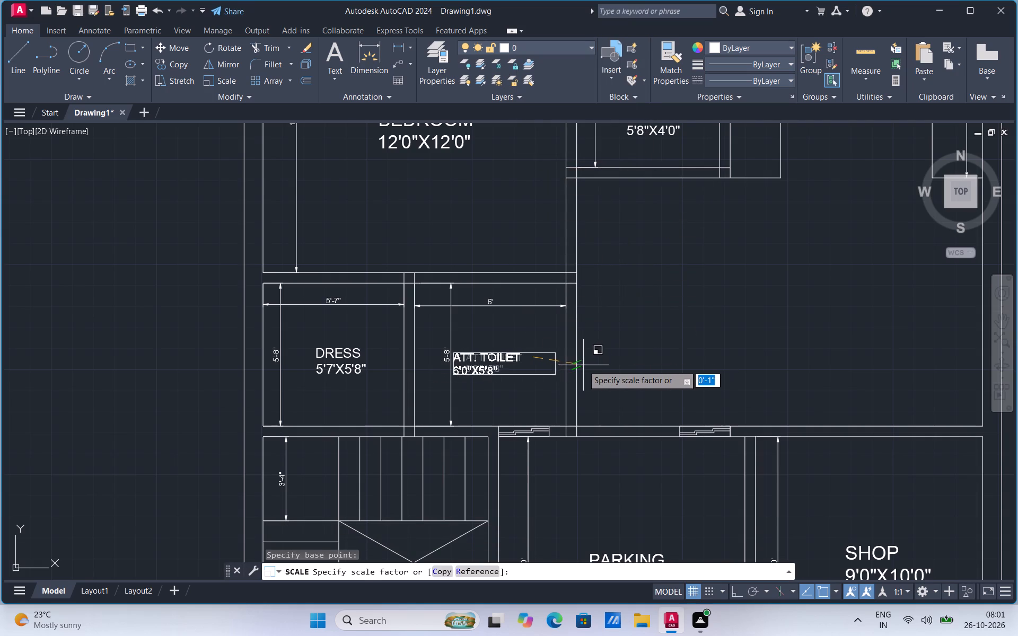
{"action": "left_click", "coordinate": [590, 365]}
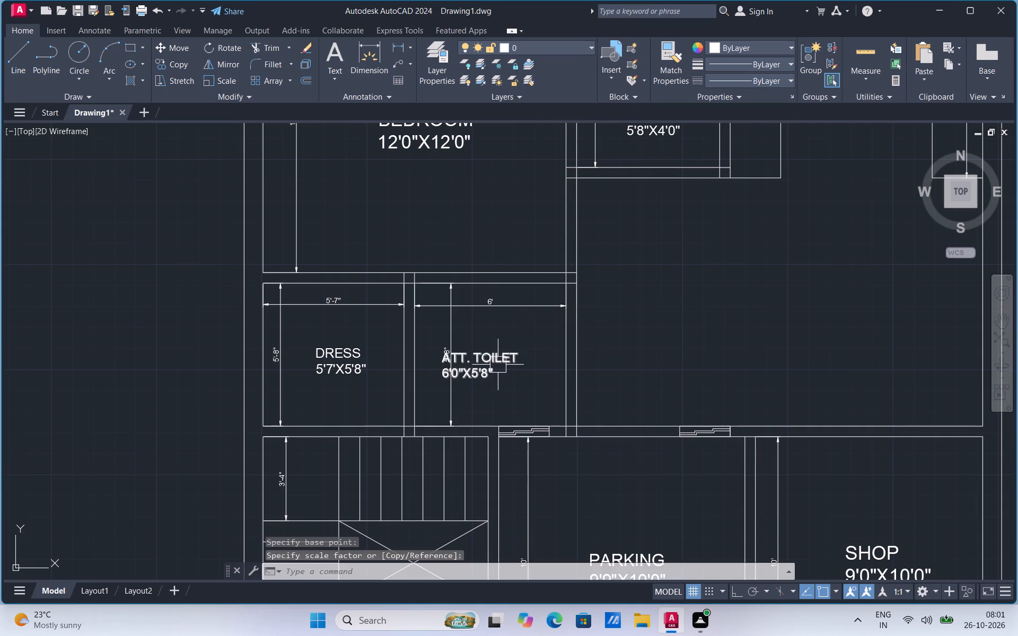
Move the ATT. TOILET label clear of the 5'-8" dimension, level with the DRESS label.
{"action": "left_click", "coordinate": [498, 365]}
{"action": "right_click", "coordinate": [498, 365]}
{"action": "left_click", "coordinate": [537, 144]}
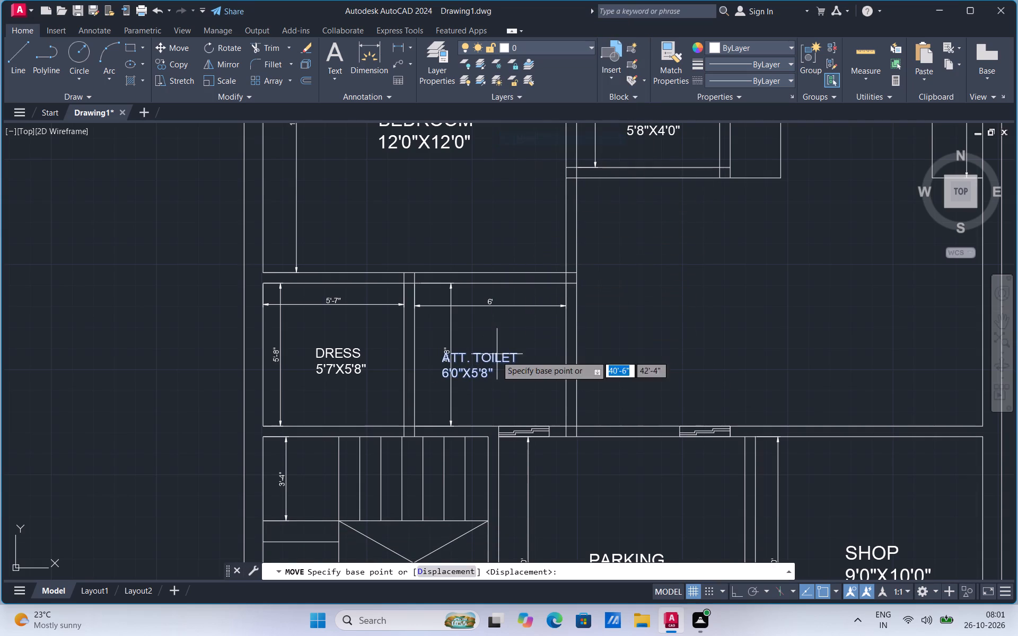
{"action": "left_click", "coordinate": [487, 370]}
{"action": "left_click", "coordinate": [459, 364]}
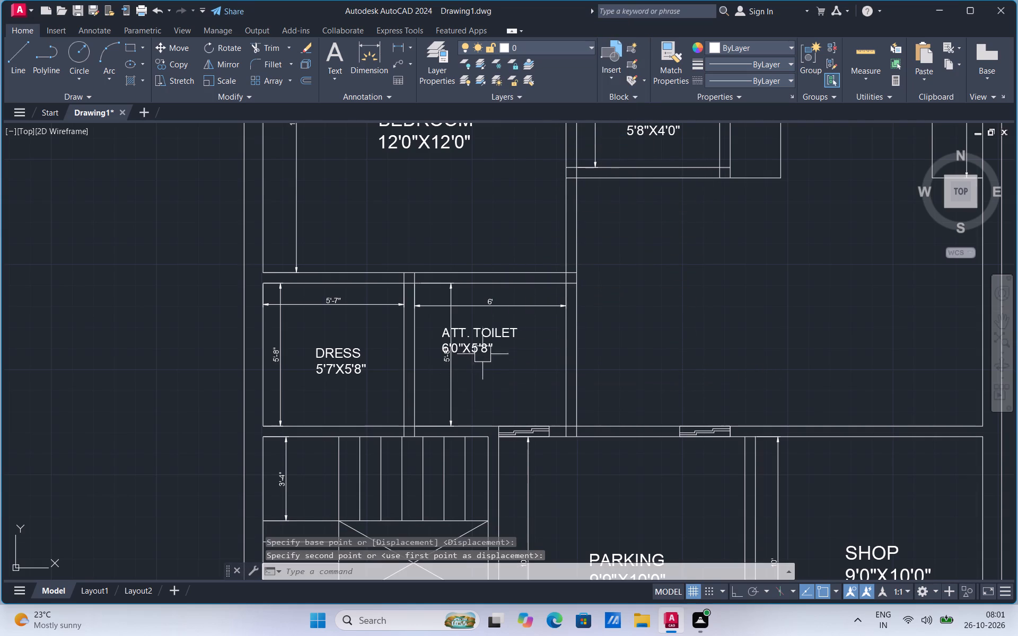
{"action": "left_click", "coordinate": [481, 350]}
{"action": "right_click", "coordinate": [481, 350]}
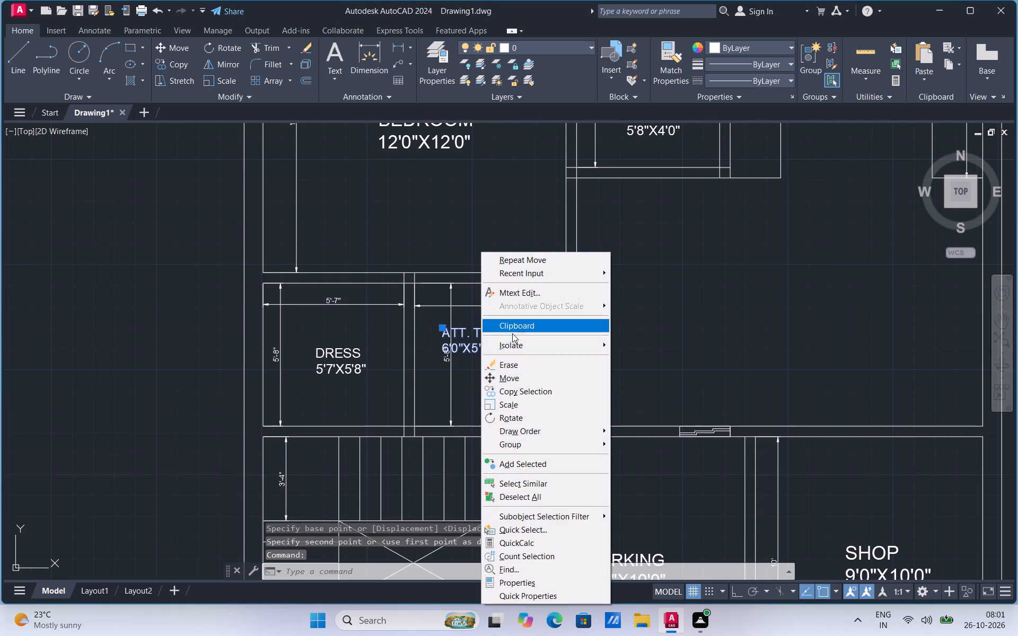
{"action": "left_click", "coordinate": [514, 382]}
{"action": "left_click", "coordinate": [492, 347]}
{"action": "left_click", "coordinate": [462, 373]}
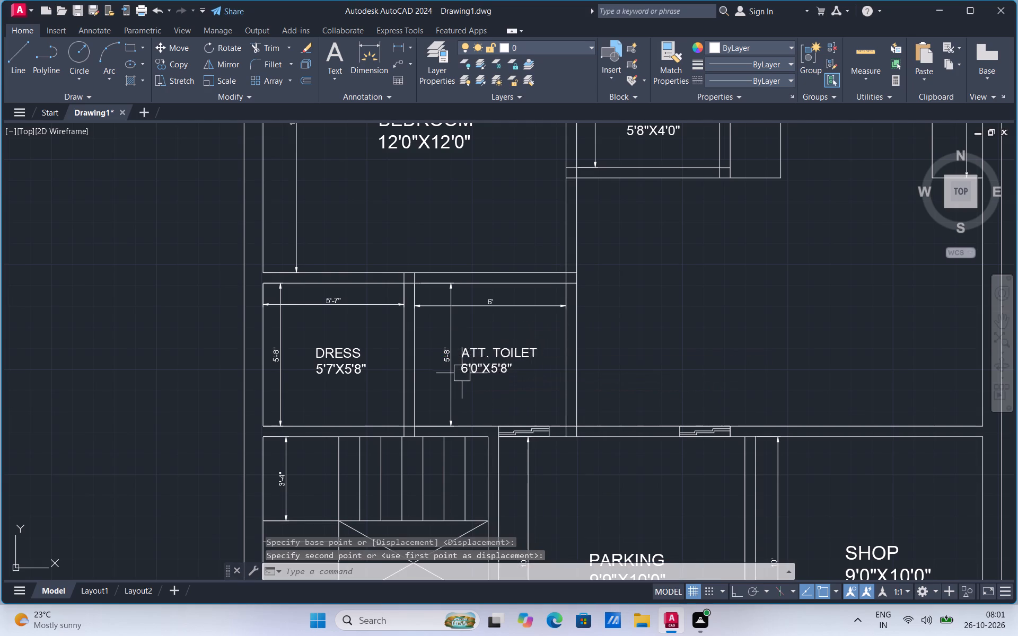
Add the two-line multiline text LIVING ROOM, 16'1"X9'10" in the large room below the puja and kitchen.
{"action": "scroll", "coordinate": [476, 300], "scroll_direction": "down", "scroll_amount": 2}
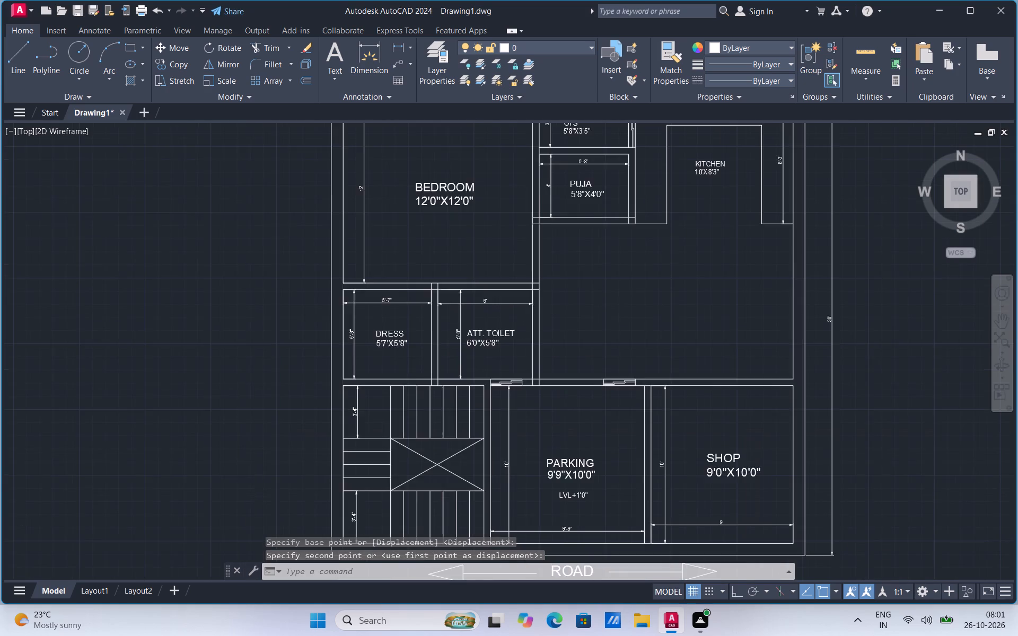
{"action": "scroll", "coordinate": [669, 246], "scroll_direction": "up", "scroll_amount": 1}
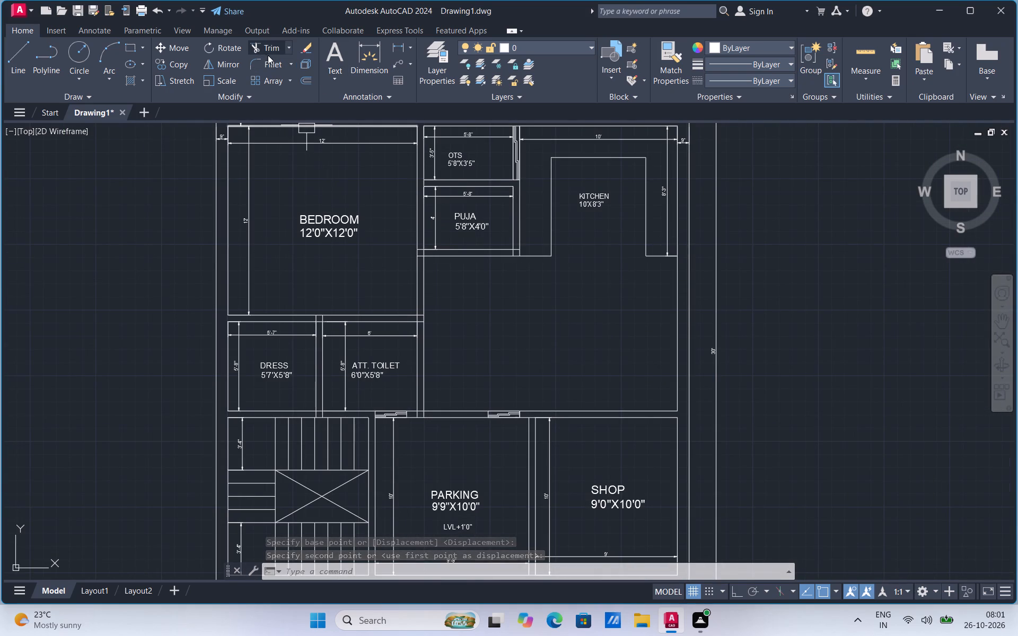
{"action": "left_click", "coordinate": [338, 82]}
{"action": "left_click", "coordinate": [350, 98]}
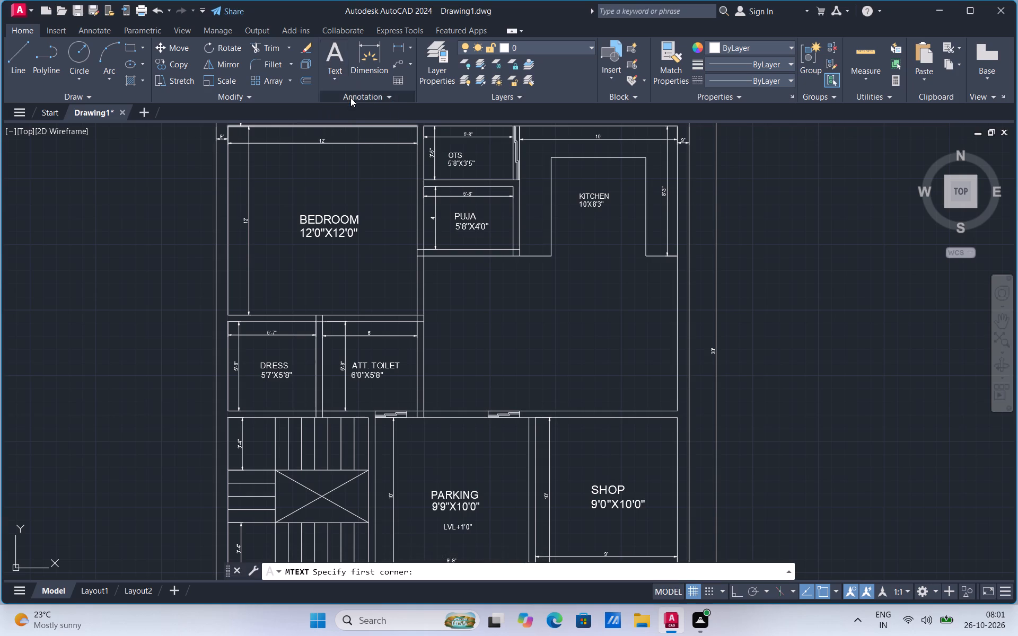
{"action": "left_click", "coordinate": [459, 305]}
{"action": "left_click", "coordinate": [543, 335]}
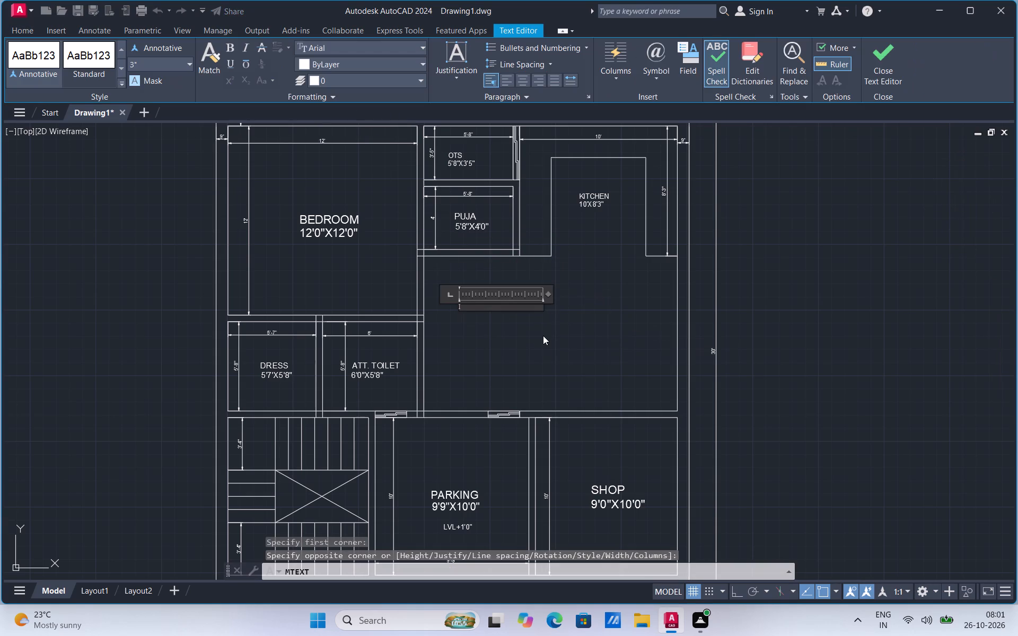
{"action": "type", "text": "LIVING ROOM"}
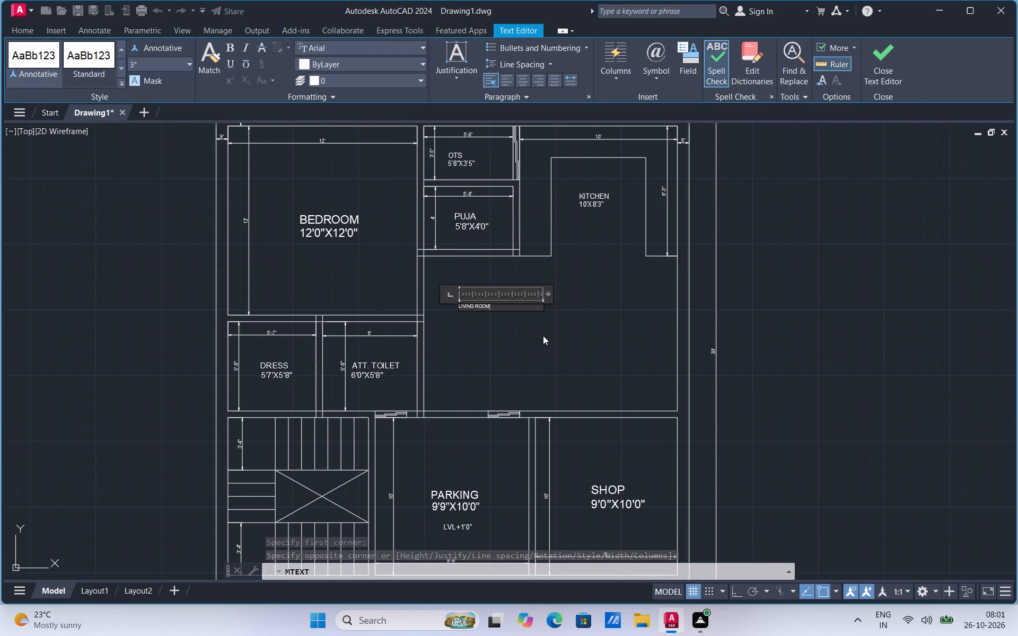
{"action": "key", "text": "Return"}
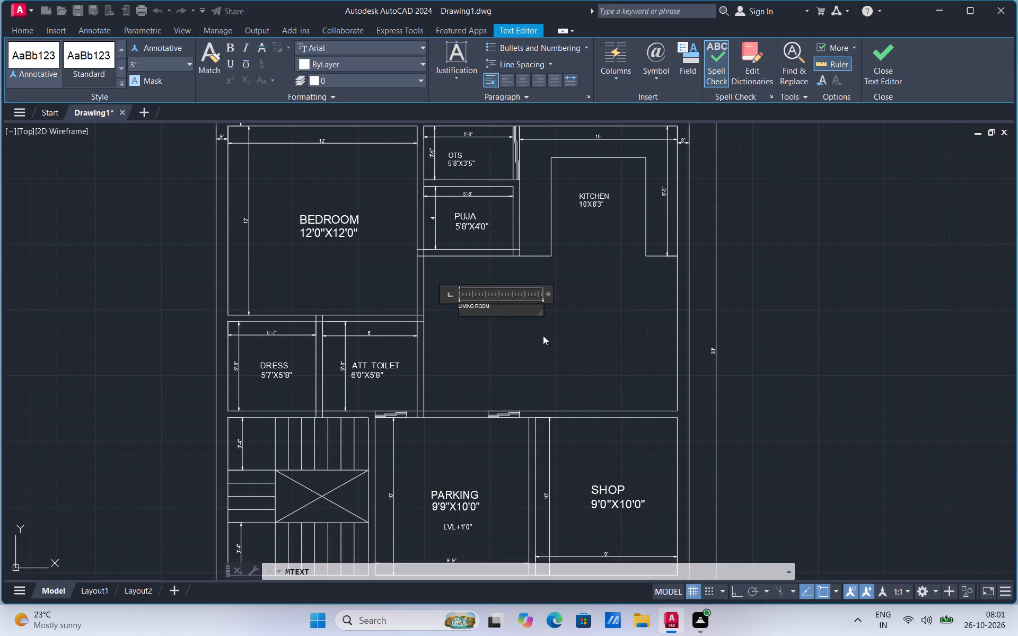
{"action": "type", "text": "16'1\"X"}
{"action": "type", "text": "9'10\""}
{"action": "left_click", "coordinate": [481, 359]}
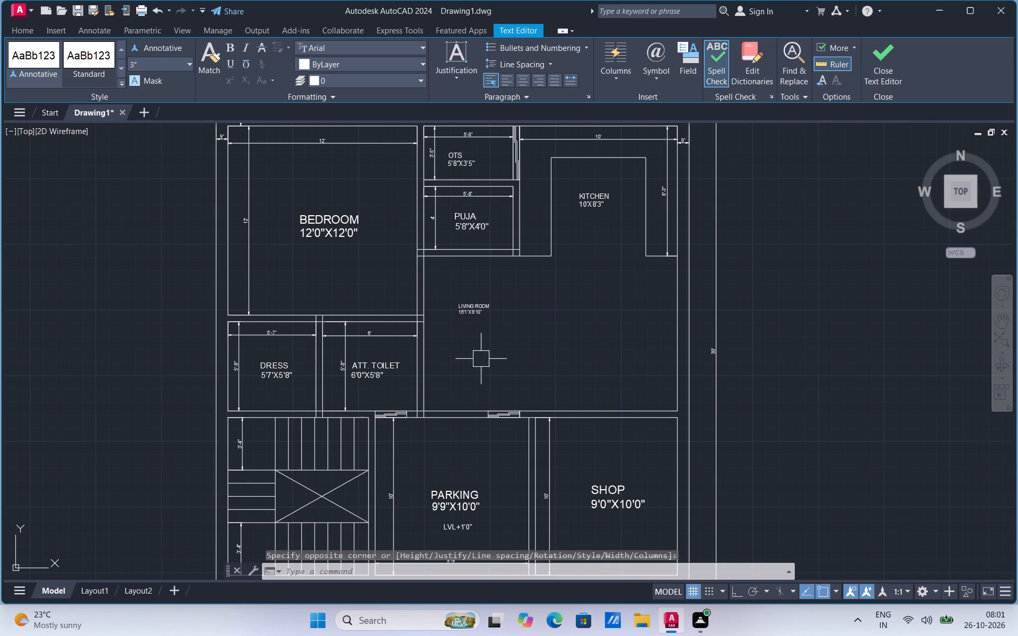
Enlarge the LIVING ROOM label freehand with Scale to about the lettering size of the BEDROOM label.
{"action": "left_click", "coordinate": [480, 320]}
{"action": "right_click", "coordinate": [480, 320]}
{"action": "left_click", "coordinate": [499, 402]}
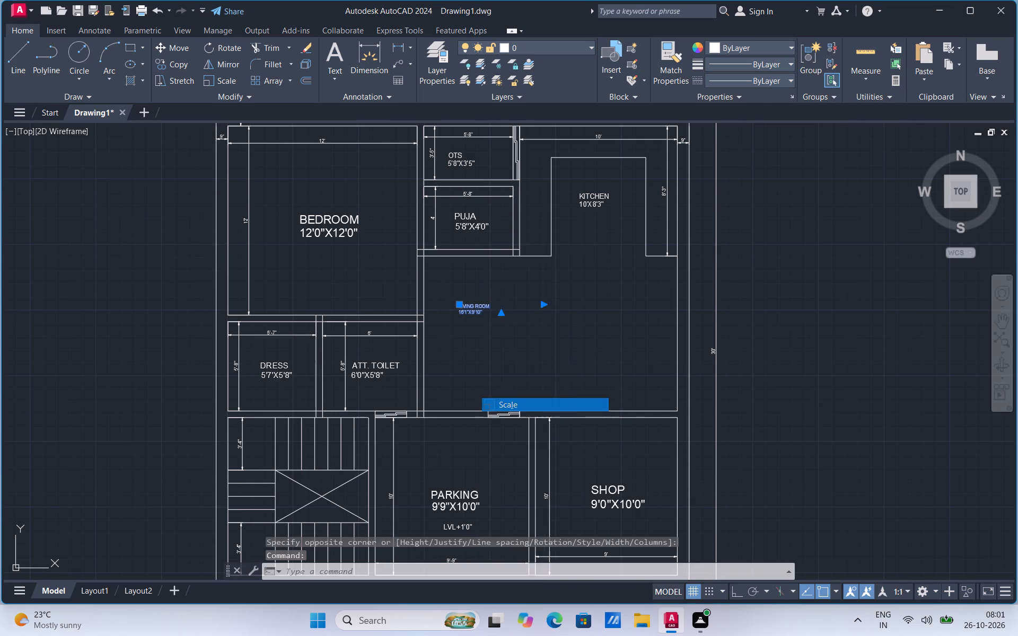
{"action": "left_click", "coordinate": [482, 325]}
{"action": "left_click", "coordinate": [578, 358]}
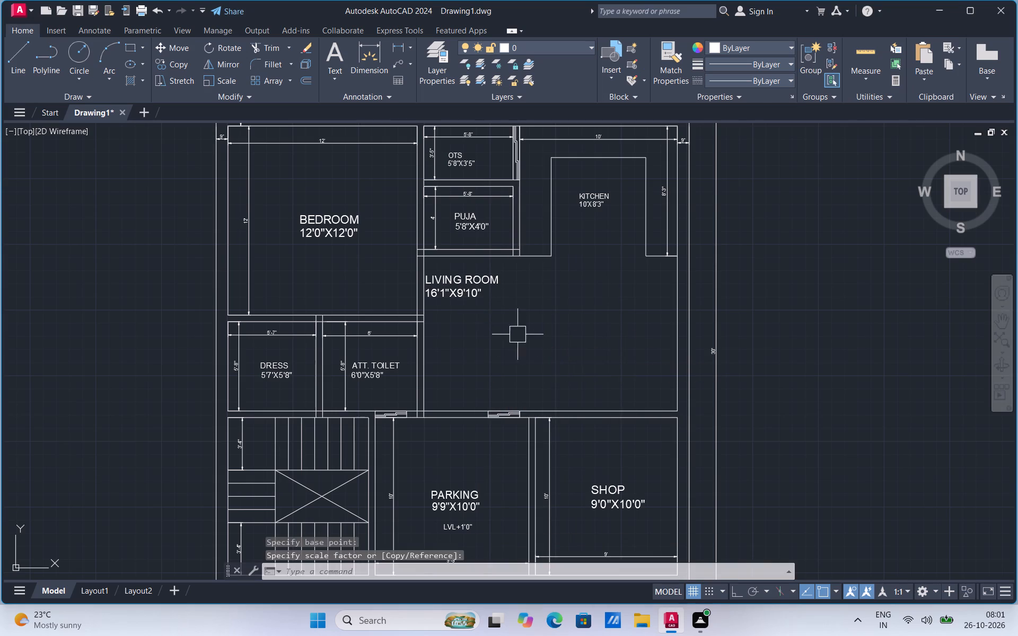
Move the LIVING ROOM label to roughly the middle of its room.
{"action": "left_click", "coordinate": [478, 298]}
{"action": "right_click", "coordinate": [478, 298]}
{"action": "left_click", "coordinate": [513, 382]}
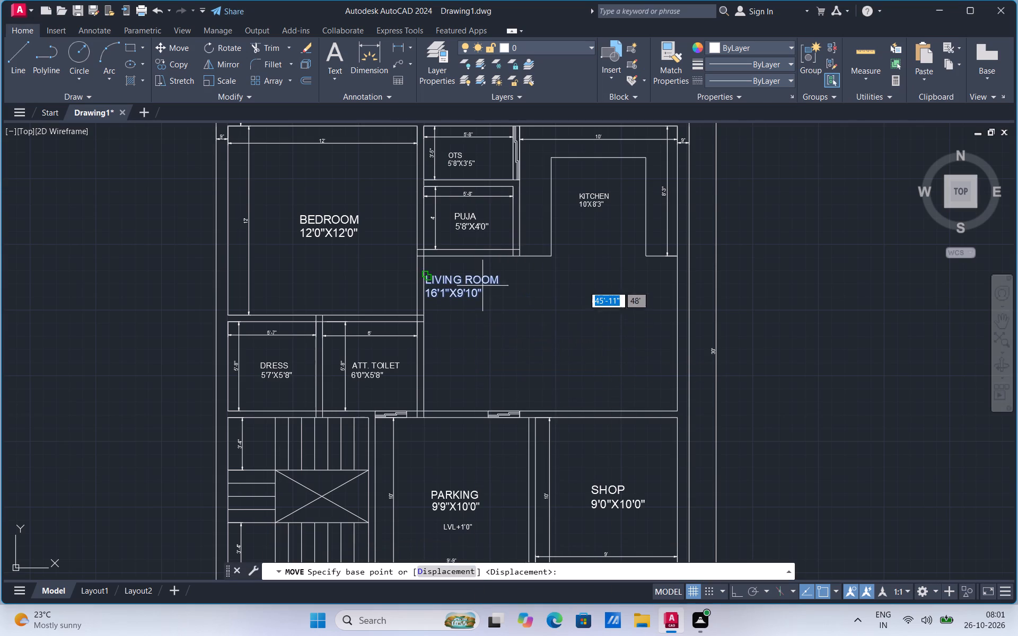
{"action": "left_click", "coordinate": [482, 286]}
{"action": "left_click", "coordinate": [495, 310]}
Add the multiline text LVL+1'0" in the living room, below and to the left of the LIVING ROOM label.
{"action": "scroll", "coordinate": [580, 338], "scroll_direction": "up", "scroll_amount": 2}
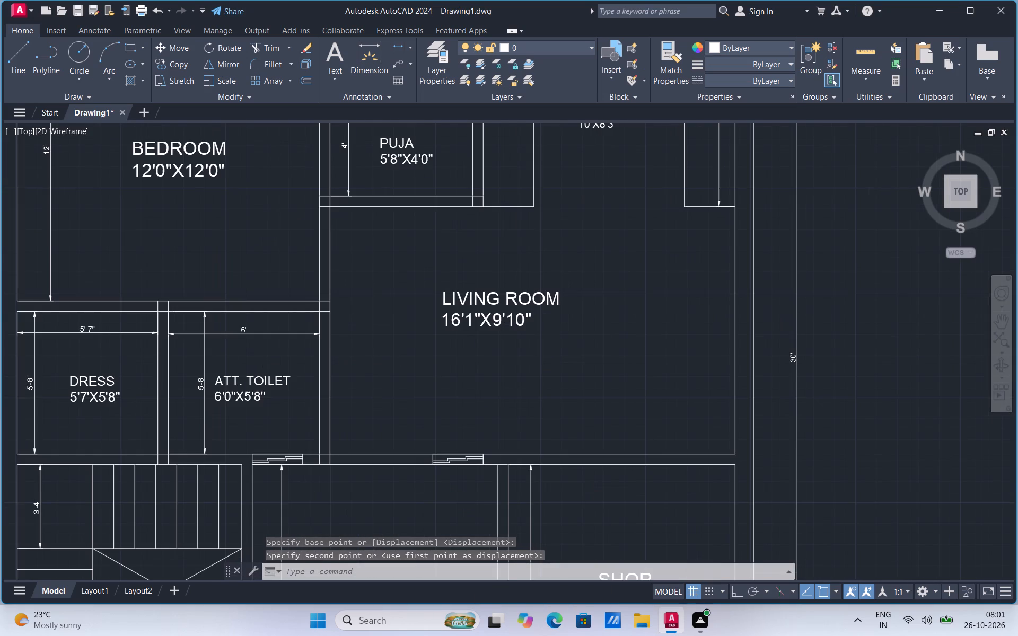
{"action": "scroll", "coordinate": [575, 315], "scroll_direction": "down", "scroll_amount": 2}
{"action": "scroll", "coordinate": [487, 377], "scroll_direction": "up", "scroll_amount": 2}
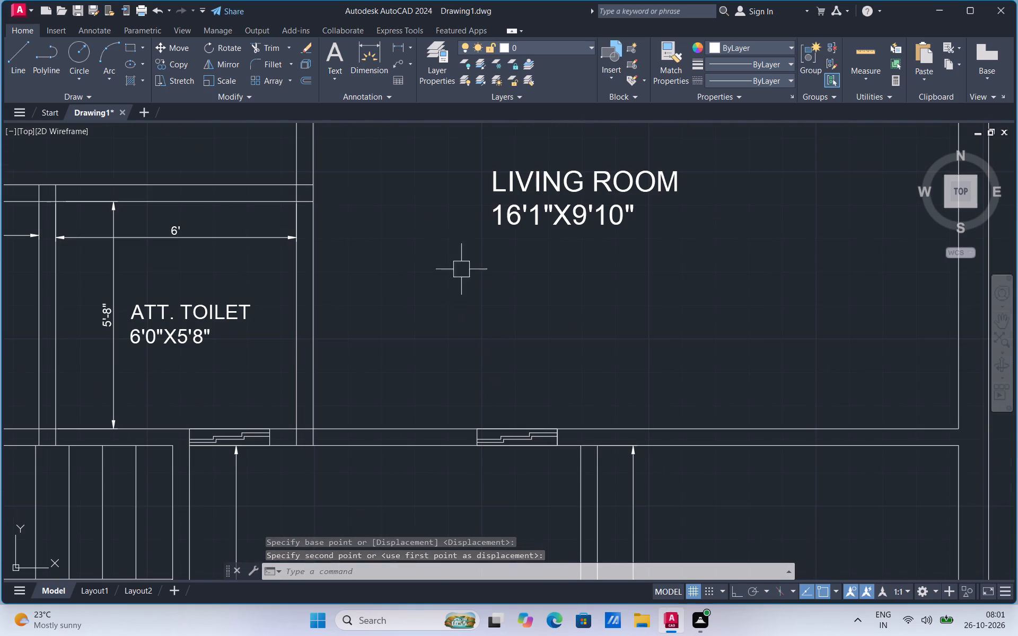
{"action": "left_click", "coordinate": [337, 73]}
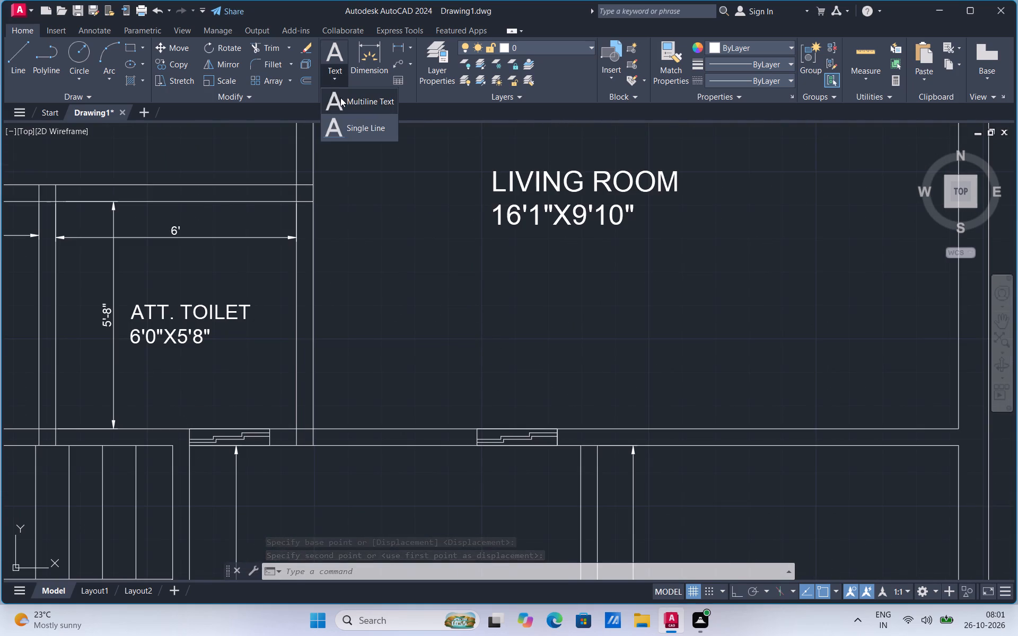
{"action": "left_click", "coordinate": [340, 98]}
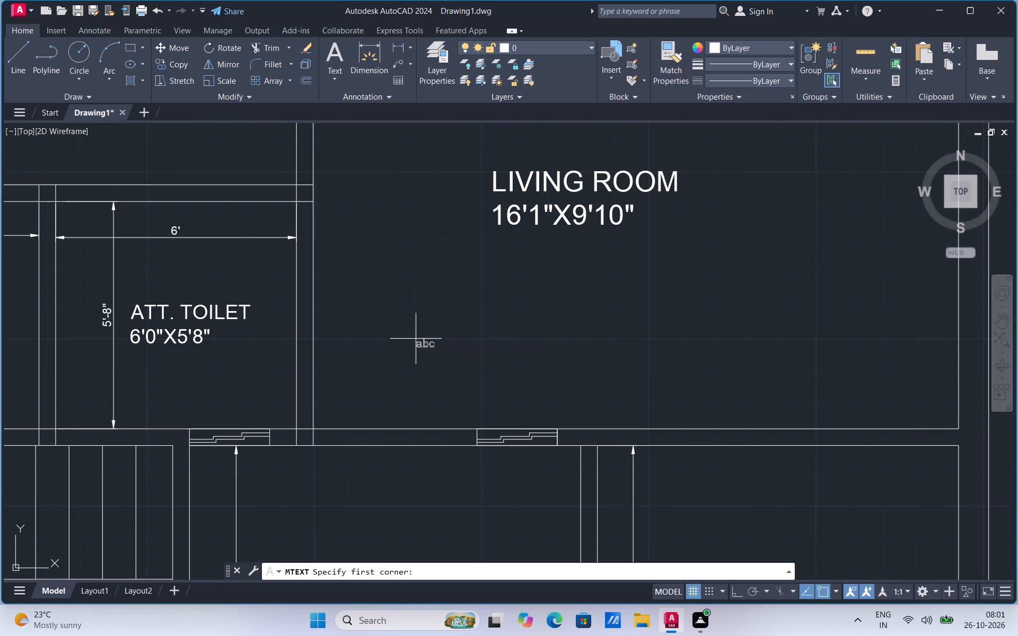
{"action": "left_click", "coordinate": [416, 339]}
{"action": "left_click", "coordinate": [475, 358]}
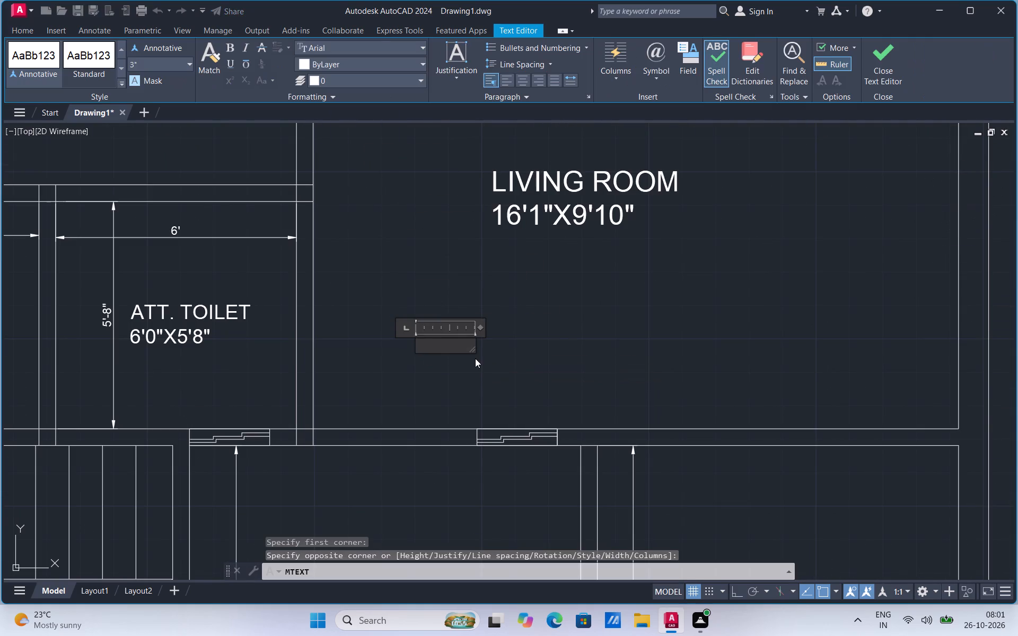
{"action": "type", "text": "LVL"}
{"action": "key", "text": "shift+plus"}
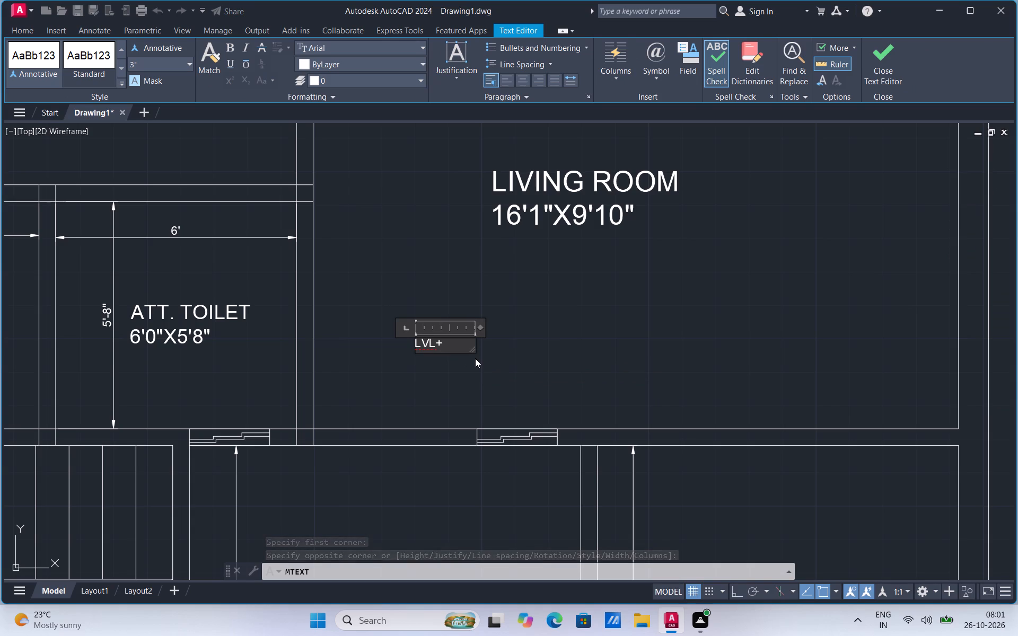
{"action": "type", "text": "1'0'"}
{"action": "key", "text": "BackSpace"}
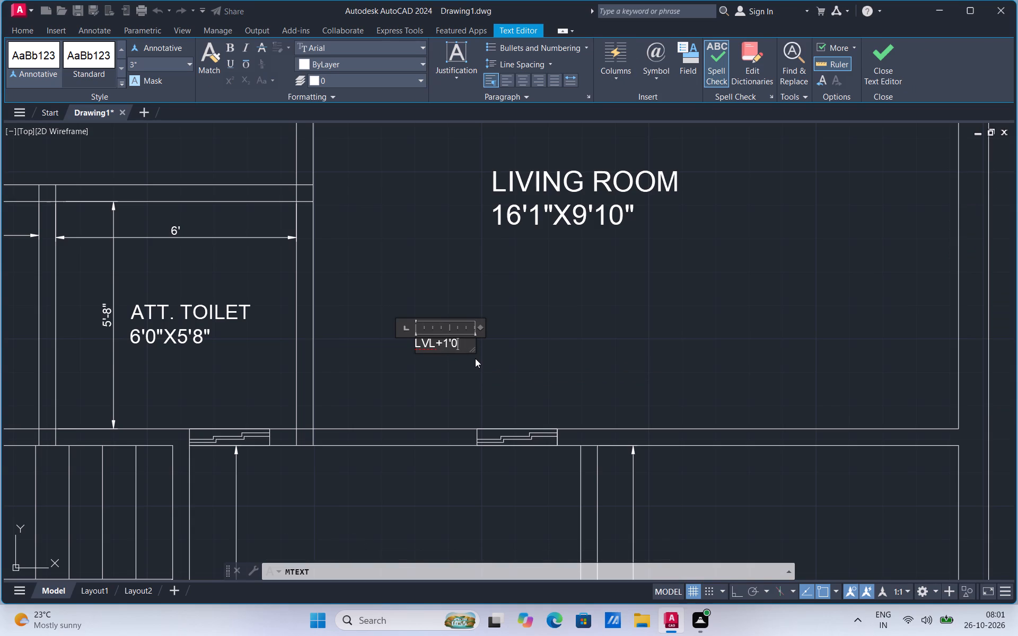
{"action": "key", "text": "shift+quotedbl"}
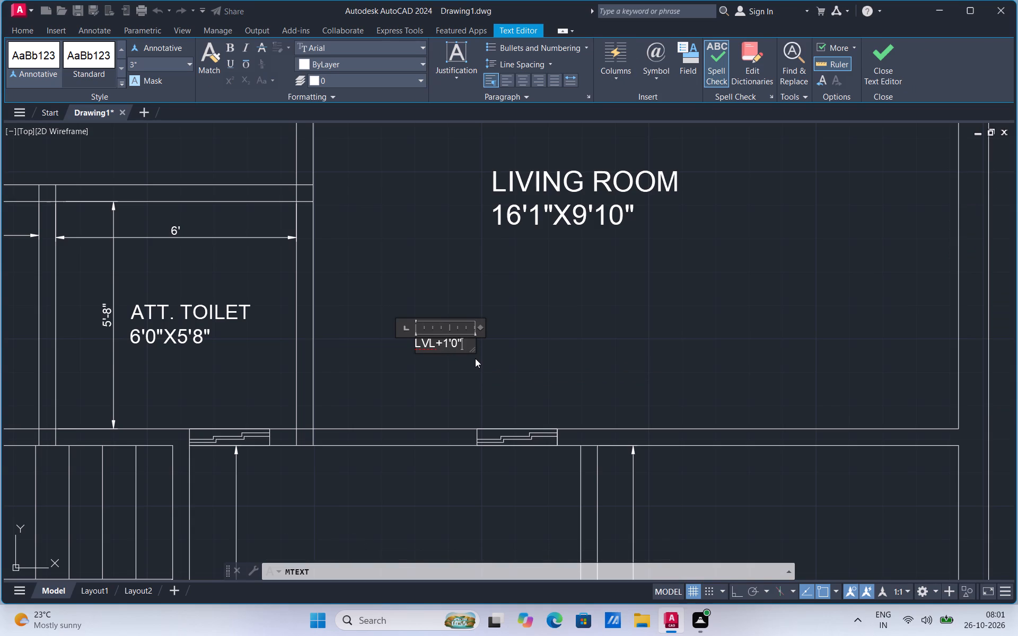
{"action": "left_click", "coordinate": [475, 358]}
Enlarge the living room's LVL+1'0" label freehand with Scale to a text height of about 4".
{"action": "left_click", "coordinate": [467, 344]}
{"action": "right_click", "coordinate": [467, 344]}
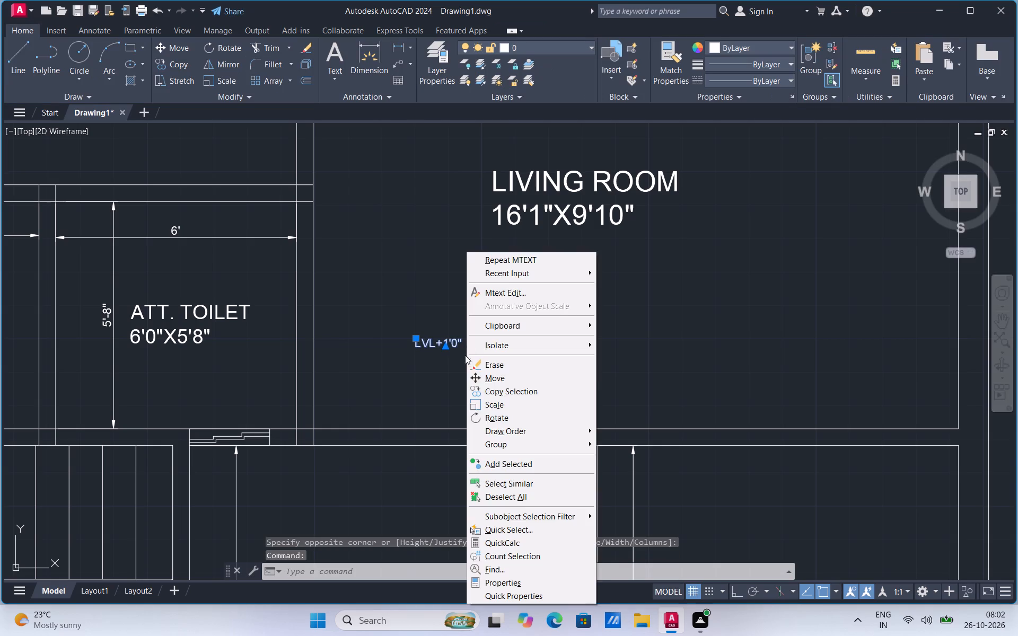
{"action": "left_click", "coordinate": [498, 407]}
{"action": "left_click", "coordinate": [456, 344]}
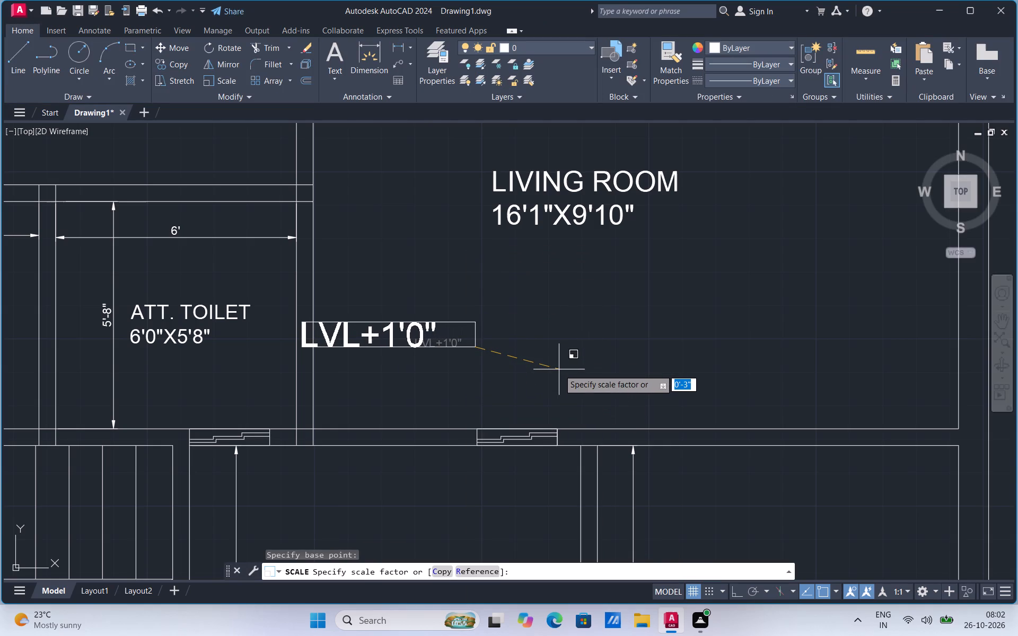
{"action": "left_click", "coordinate": [518, 377]}
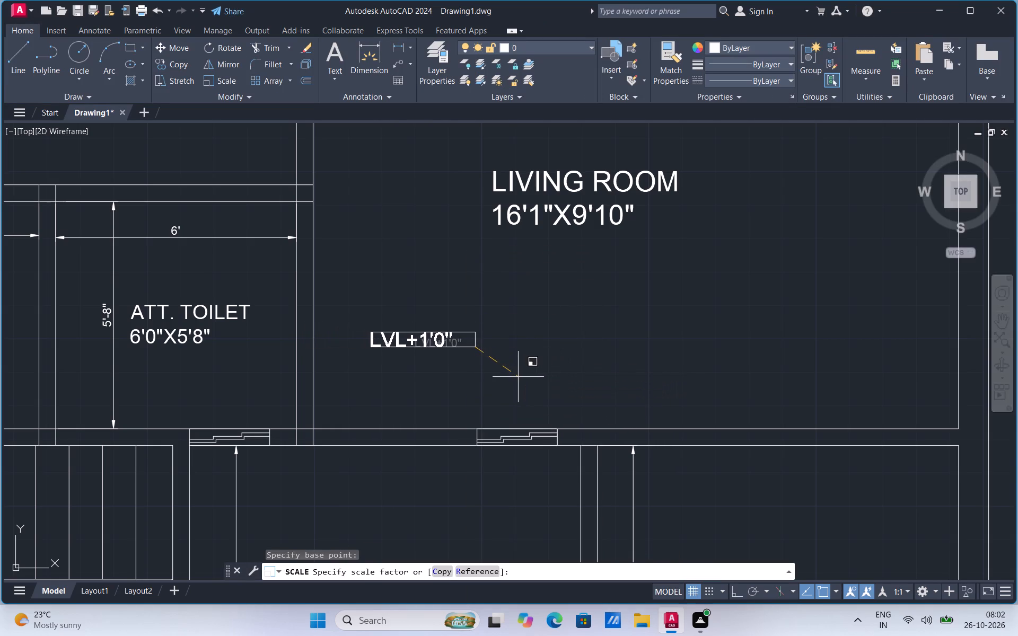
Move the living room's LVL+1'0" label down about 1'-8", just above the bottom wall near the room's lower-left corner.
{"action": "left_click", "coordinate": [440, 352]}
{"action": "right_click", "coordinate": [440, 352]}
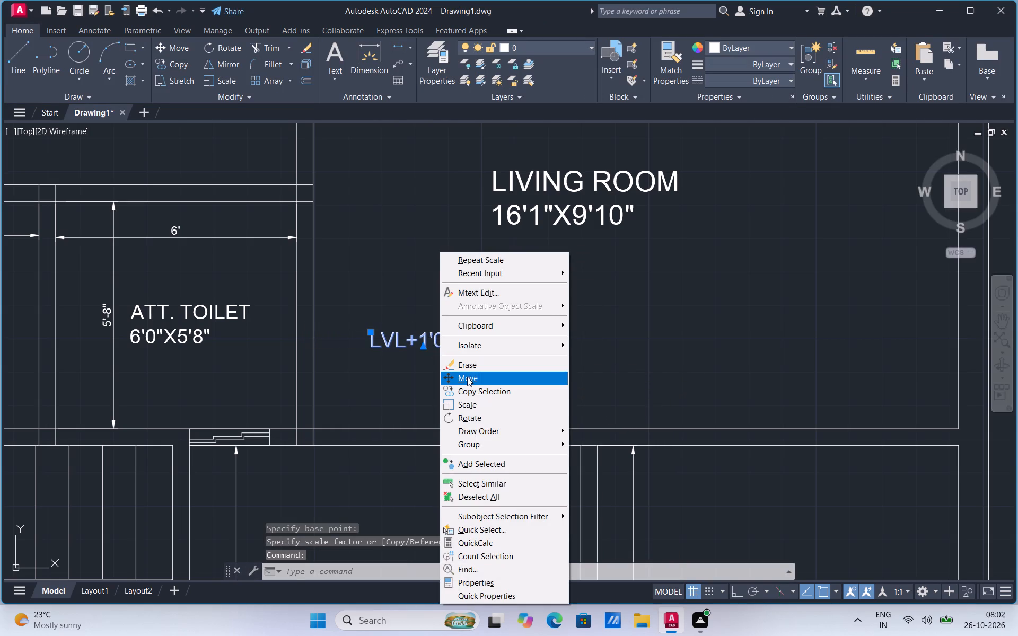
{"action": "left_click", "coordinate": [467, 377]}
{"action": "left_click", "coordinate": [423, 354]}
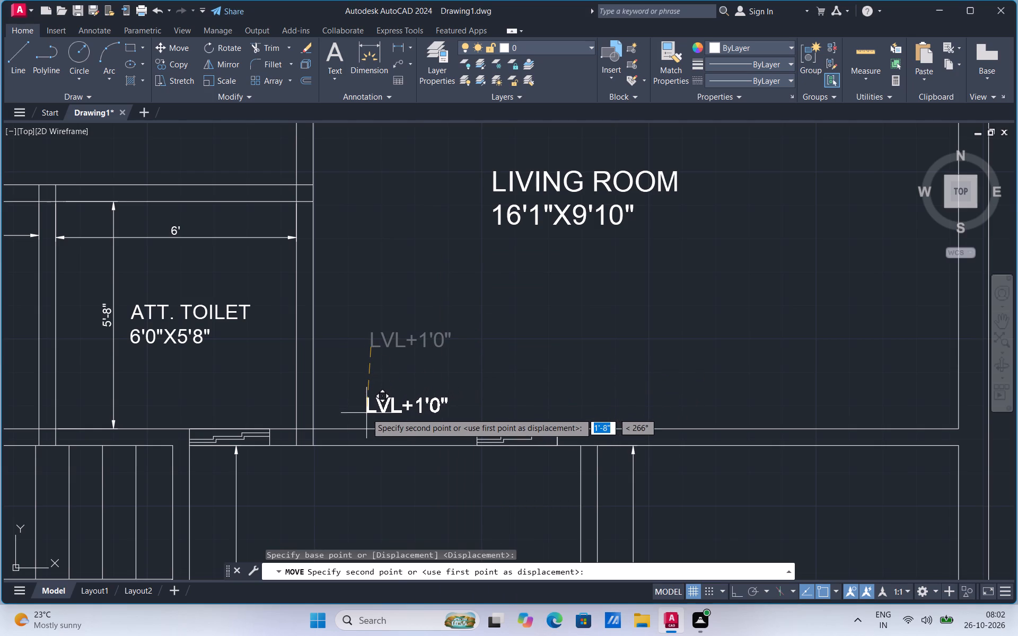
{"action": "left_click", "coordinate": [366, 413]}
Open the living room's LVL+1'0" label for text editing.
{"action": "double_click", "coordinate": [438, 412]}
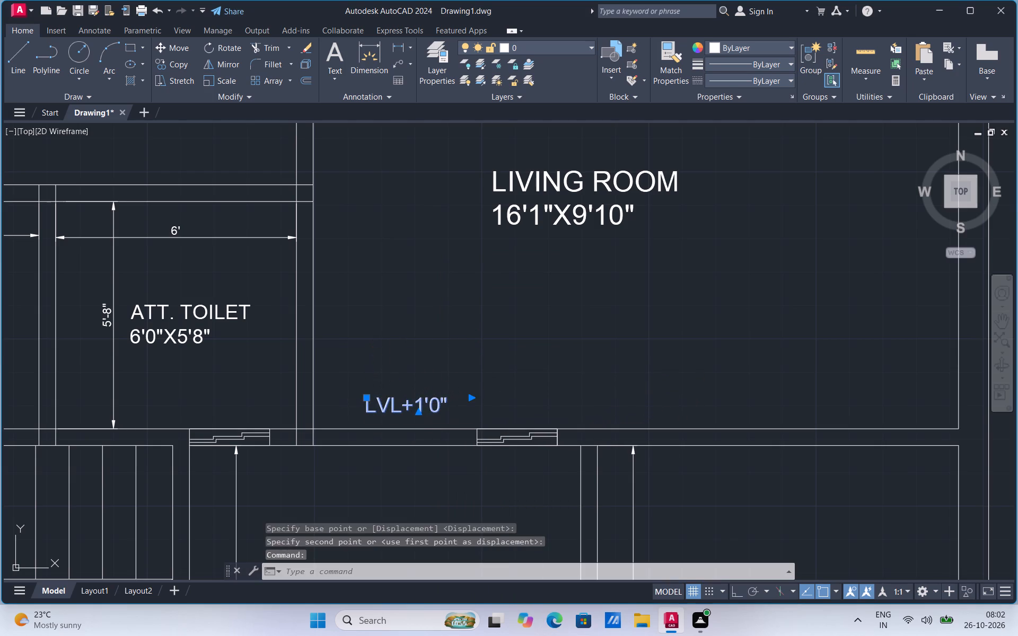
{"action": "key", "text": "backslash"}
{"action": "key", "text": "BackSpace"}
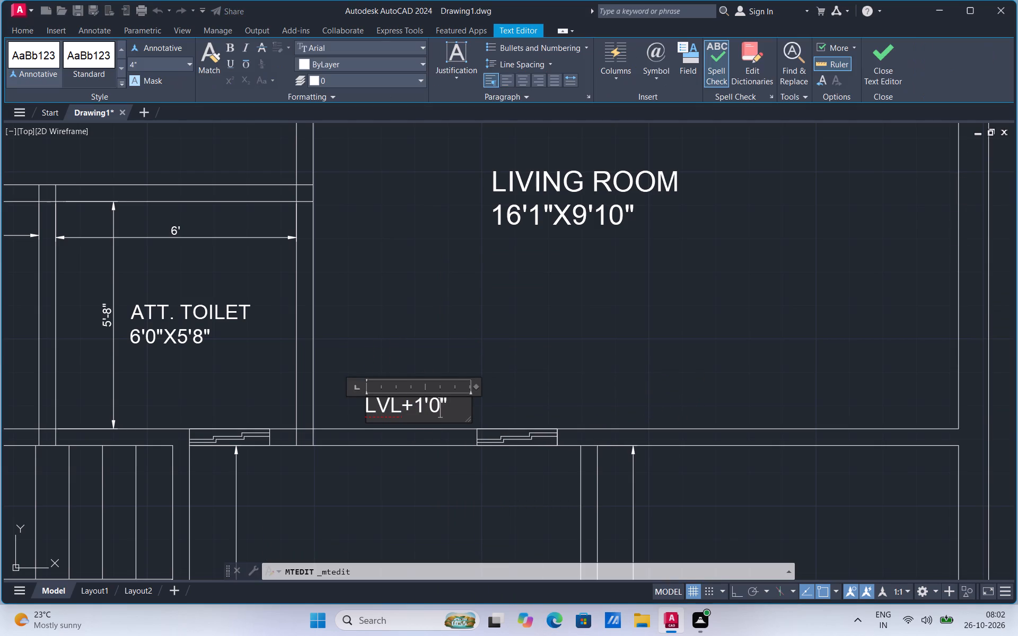
Change the level label in the living room to LVL+1'6".
{"action": "key", "text": "BackSpace"}
{"action": "key", "text": "6"}
{"action": "left_click", "coordinate": [445, 335]}
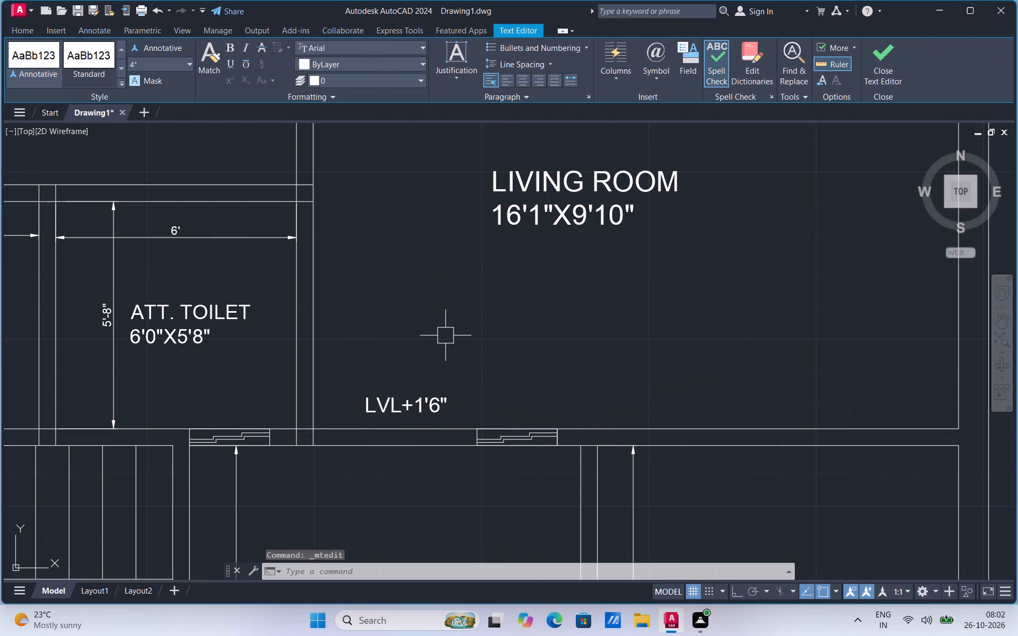
Replace the capital V in the living room level label with a lowercase v, making it LvL+1'6".
{"action": "double_click", "coordinate": [385, 407]}
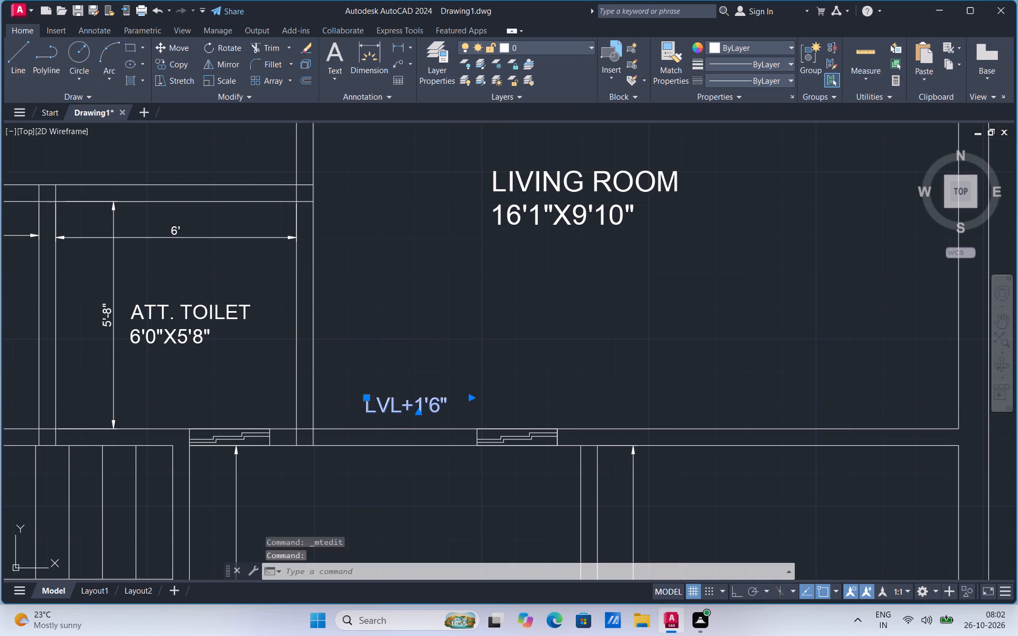
{"action": "left_click", "coordinate": [389, 403]}
{"action": "key", "text": "BackSpace"}
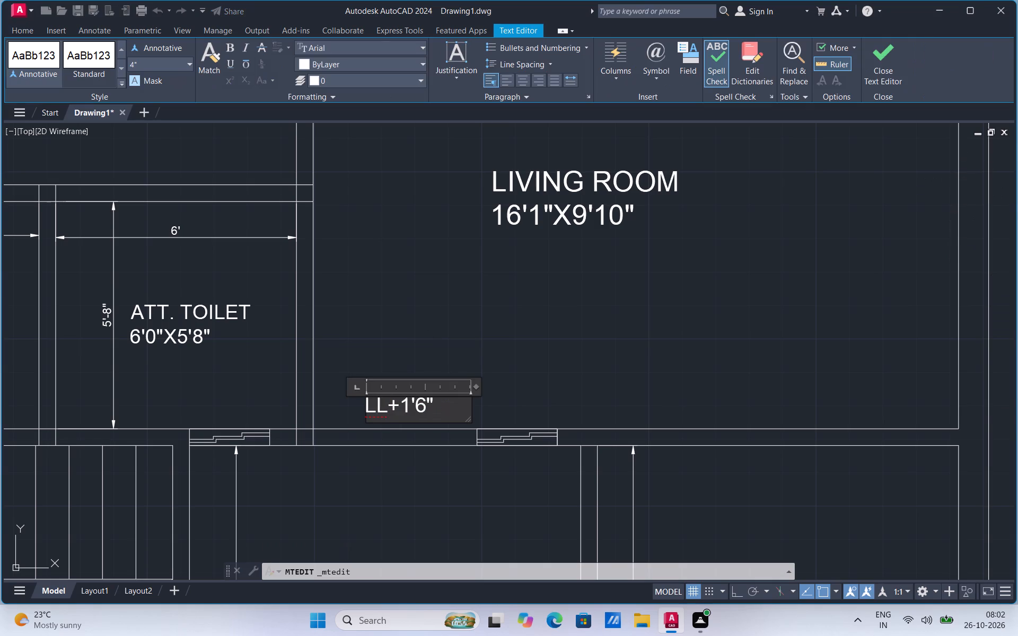
{"action": "key", "text": "c"}
{"action": "key", "text": "BackSpace"}
{"action": "key", "text": "v"}
{"action": "left_click", "coordinate": [392, 364]}
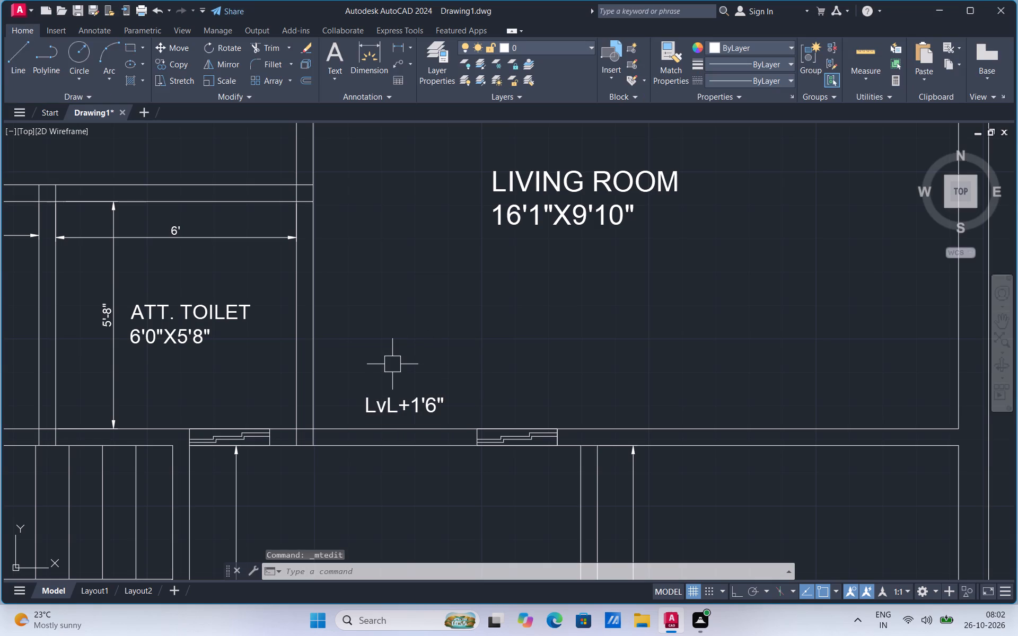
Review the ground floor plan, checking the room labels, dimensions and level notes.
{"action": "scroll", "coordinate": [468, 428], "scroll_direction": "down", "scroll_amount": 2}
{"action": "scroll", "coordinate": [459, 455], "scroll_direction": "up", "scroll_amount": 1}
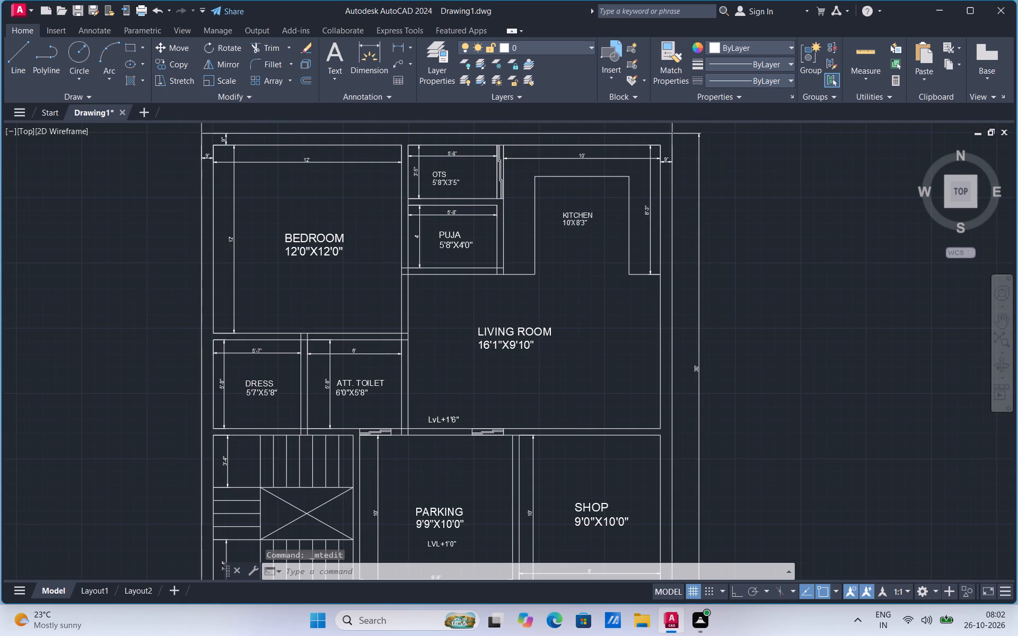
{"action": "scroll", "coordinate": [472, 362], "scroll_direction": "down", "scroll_amount": 1}
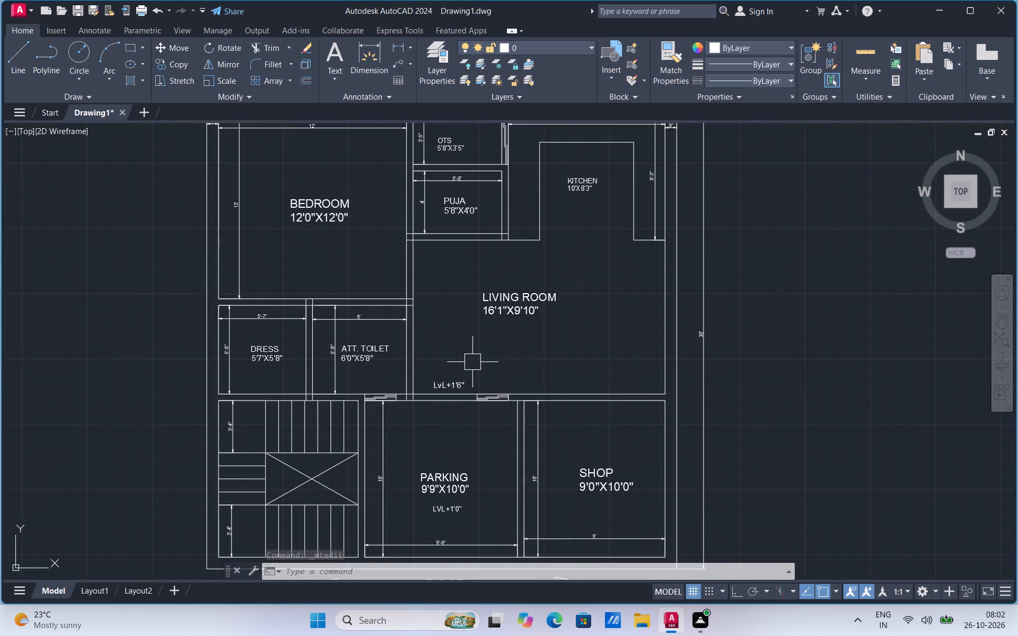
{"action": "scroll", "coordinate": [443, 514], "scroll_direction": "up", "scroll_amount": 1}
{"action": "scroll", "coordinate": [452, 446], "scroll_direction": "down", "scroll_amount": 3}
{"action": "scroll", "coordinate": [449, 484], "scroll_direction": "up", "scroll_amount": 3}
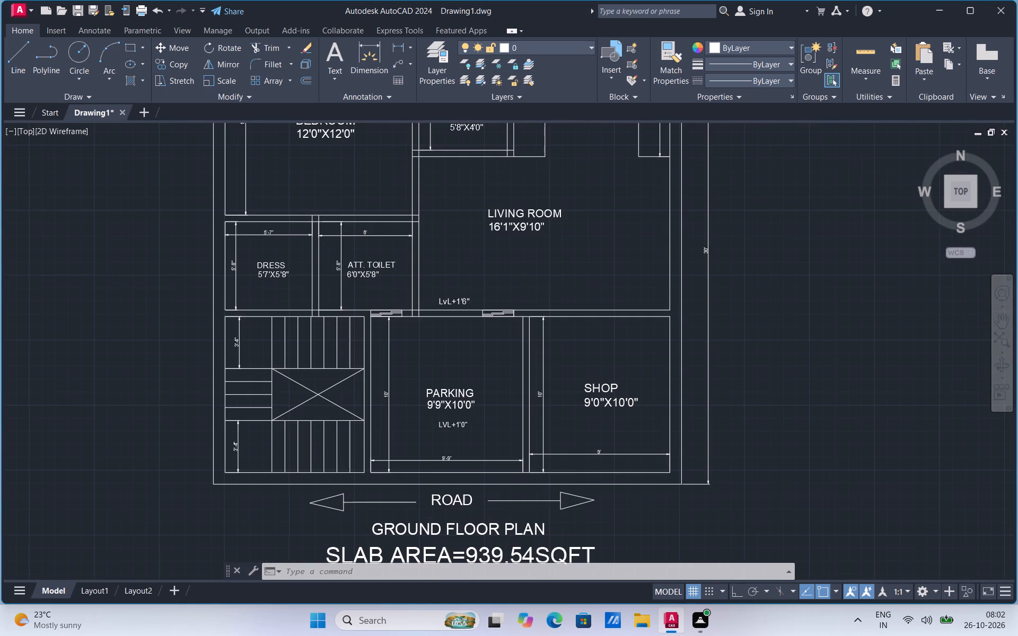
{"action": "scroll", "coordinate": [449, 484], "scroll_direction": "down", "scroll_amount": 2}
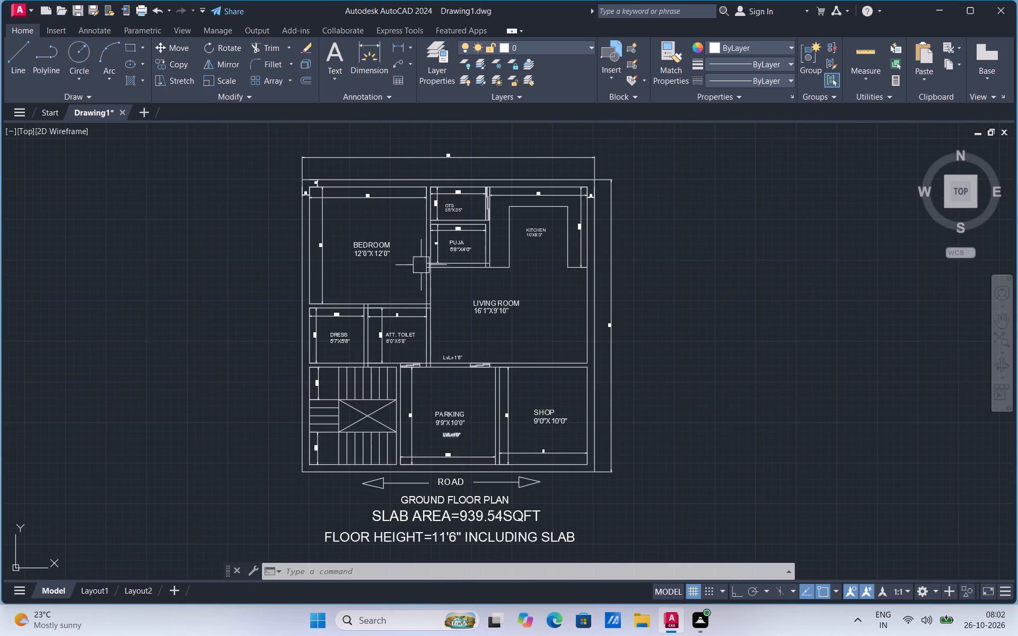
{"action": "scroll", "coordinate": [494, 176], "scroll_direction": "up", "scroll_amount": 3}
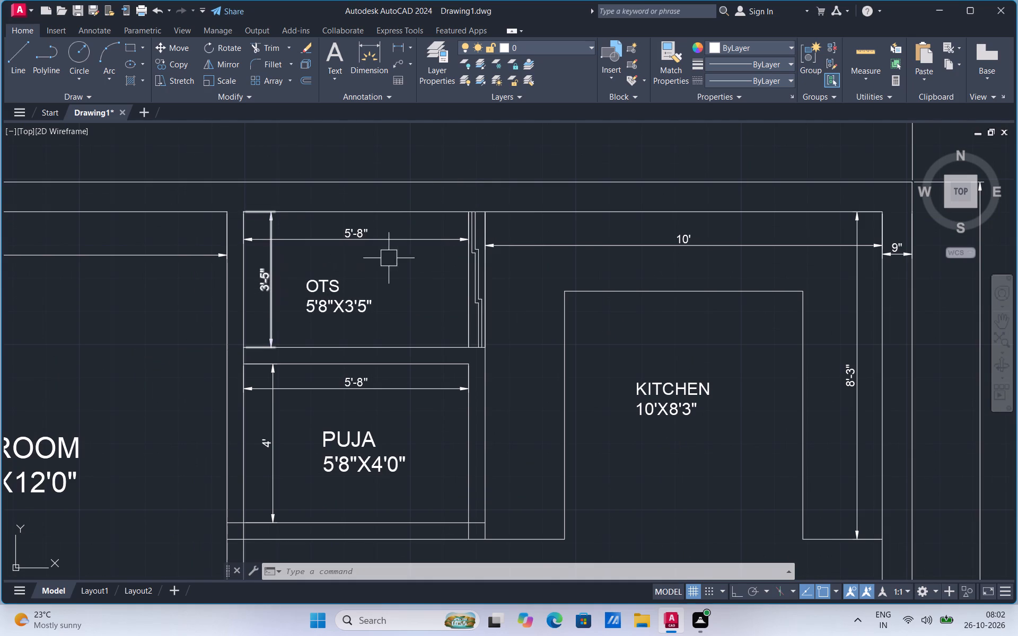
{"action": "scroll", "coordinate": [552, 250], "scroll_direction": "down", "scroll_amount": 2}
{"action": "scroll", "coordinate": [569, 330], "scroll_direction": "up", "scroll_amount": 1}
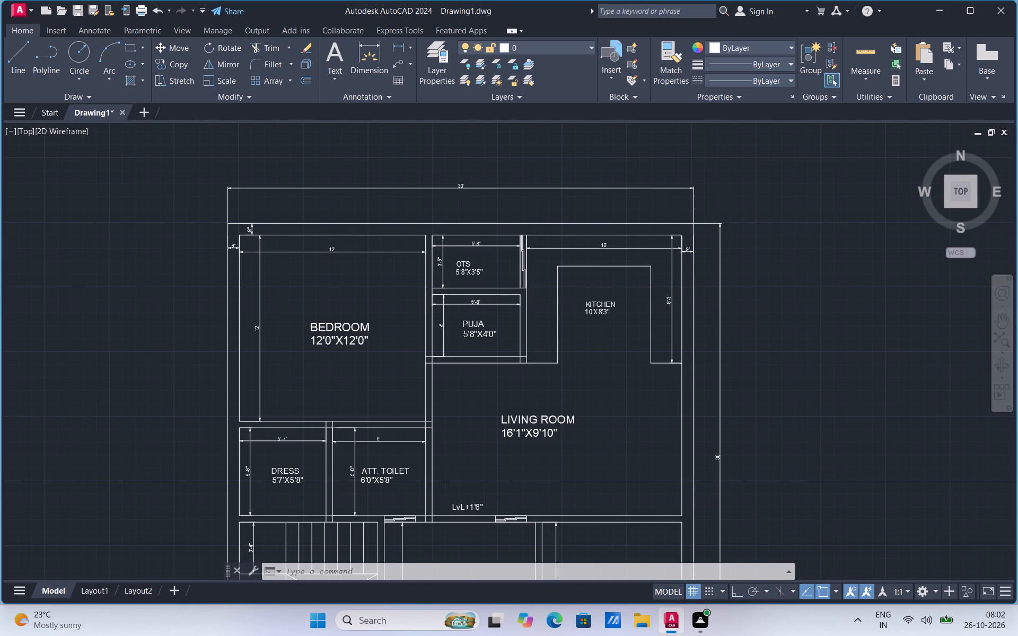
{"action": "scroll", "coordinate": [651, 338], "scroll_direction": "down", "scroll_amount": 1}
{"action": "scroll", "coordinate": [112, 289], "scroll_direction": "up", "scroll_amount": 1}
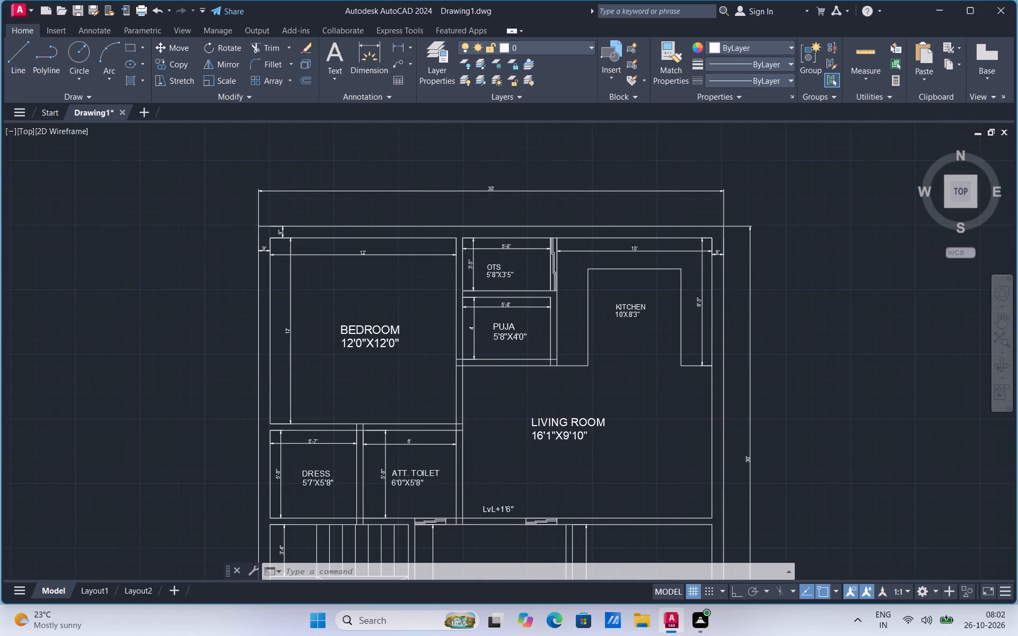
{"action": "scroll", "coordinate": [319, 340], "scroll_direction": "down", "scroll_amount": 1}
{"action": "scroll", "coordinate": [146, 319], "scroll_direction": "up", "scroll_amount": 1}
Draw a rectangle in the kitchen, from the counter's upper inner edge up to just below the top wall.
{"action": "left_click", "coordinate": [141, 47]}
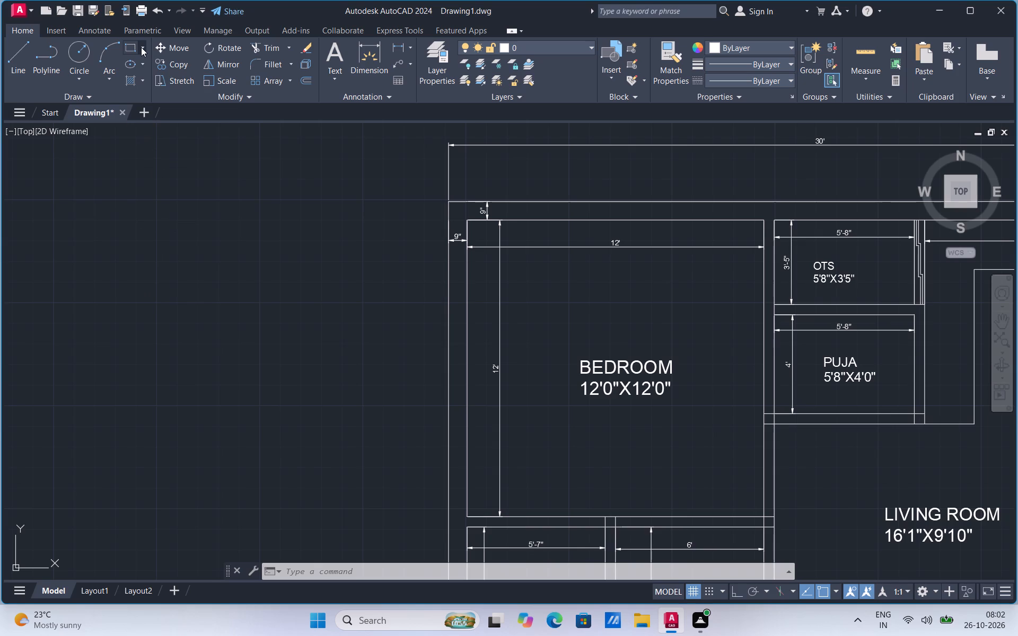
{"action": "left_click", "coordinate": [137, 69]}
{"action": "scroll", "coordinate": [231, 337], "scroll_direction": "down", "scroll_amount": 2}
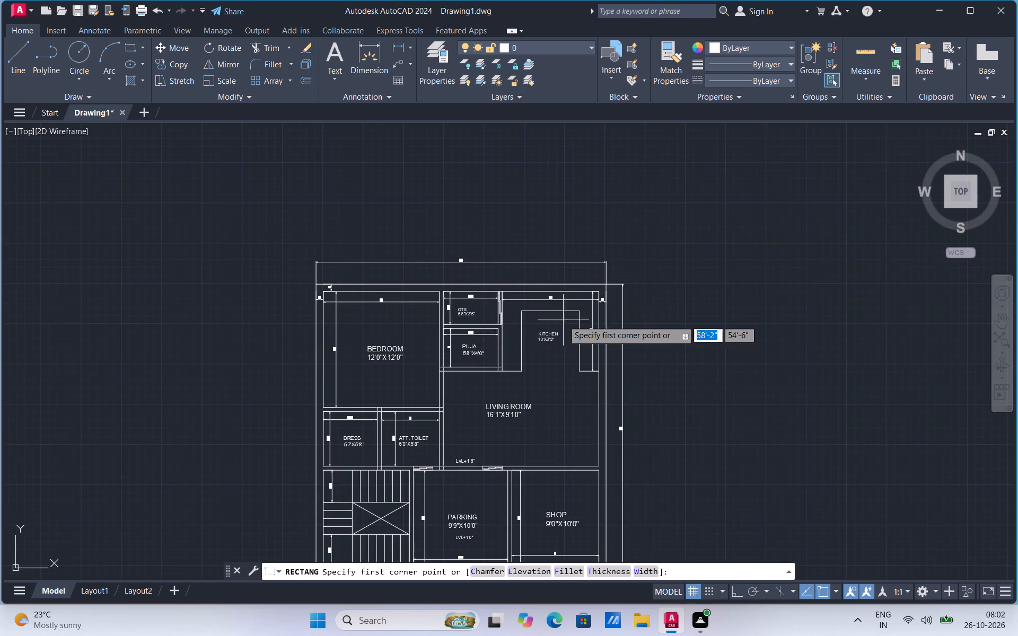
{"action": "scroll", "coordinate": [574, 318], "scroll_direction": "up", "scroll_amount": 2}
{"action": "scroll", "coordinate": [516, 251], "scroll_direction": "up", "scroll_amount": 1}
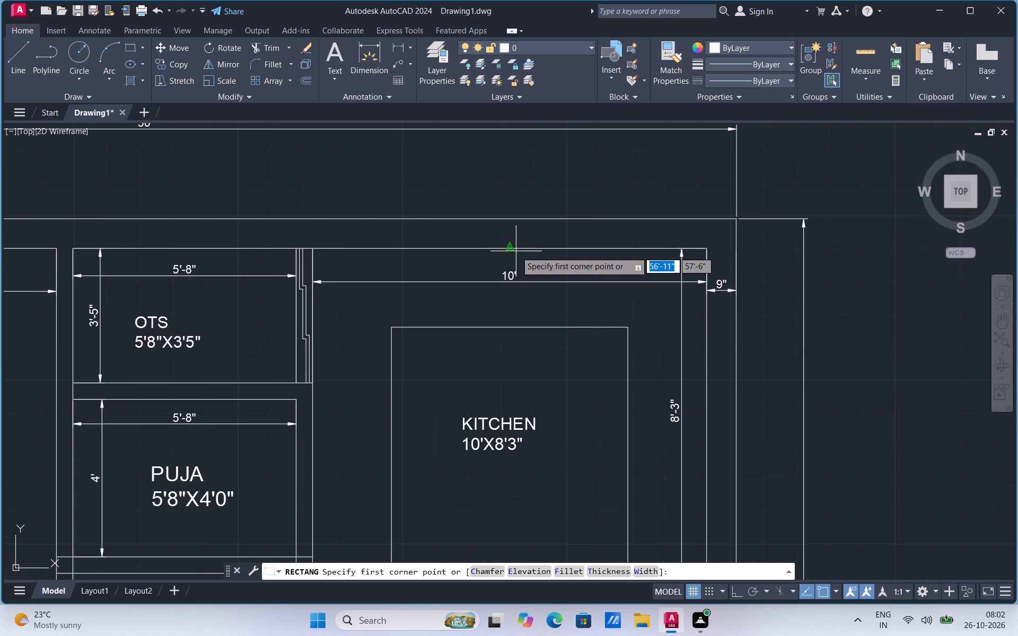
{"action": "scroll", "coordinate": [485, 295], "scroll_direction": "up", "scroll_amount": 1}
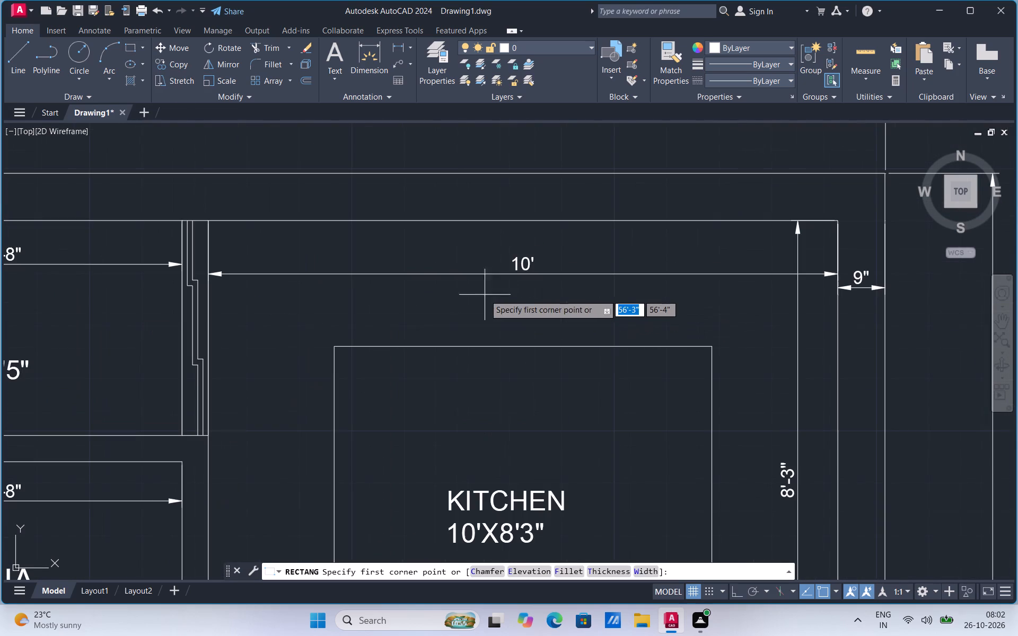
{"action": "left_click", "coordinate": [426, 340]}
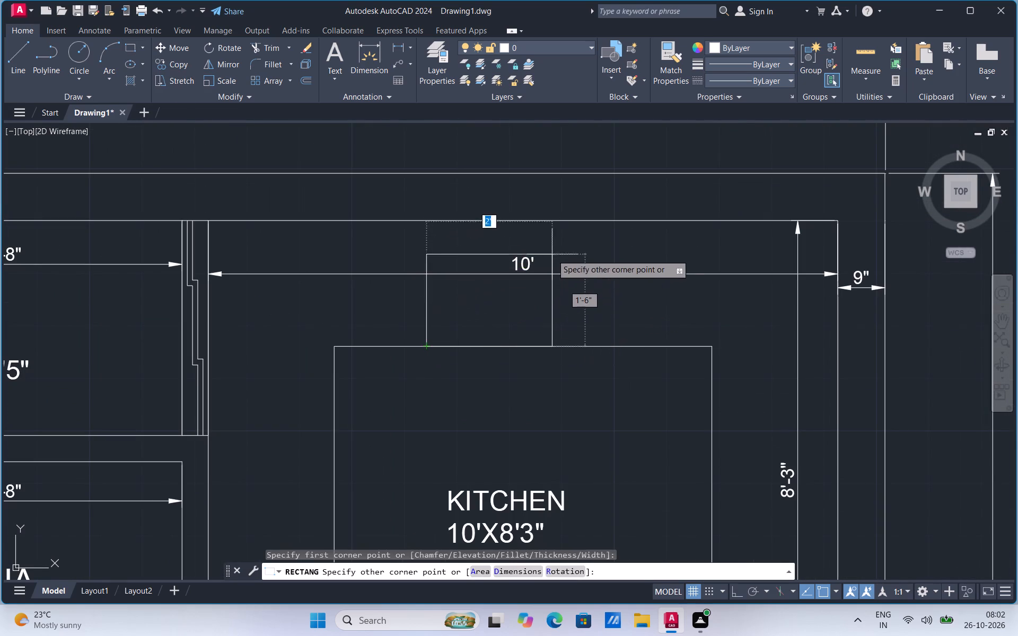
{"action": "left_click", "coordinate": [603, 228]}
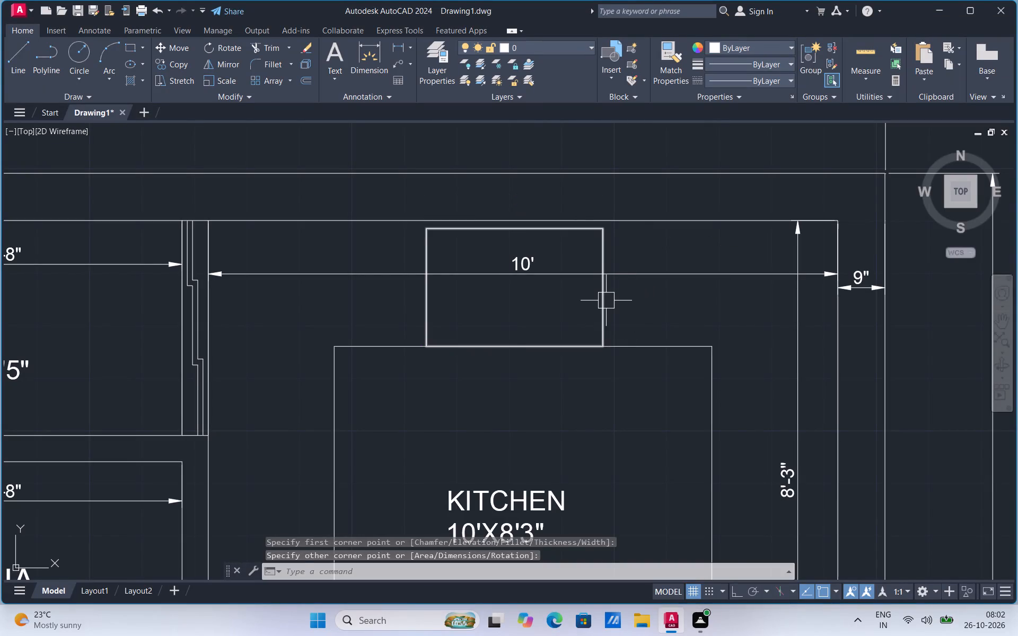
Move the new rectangle out of the kitchen to the empty space left of the bedroom.
{"action": "left_click", "coordinate": [606, 301]}
{"action": "right_click", "coordinate": [606, 301]}
{"action": "left_click", "coordinate": [629, 378]}
{"action": "left_click", "coordinate": [536, 242]}
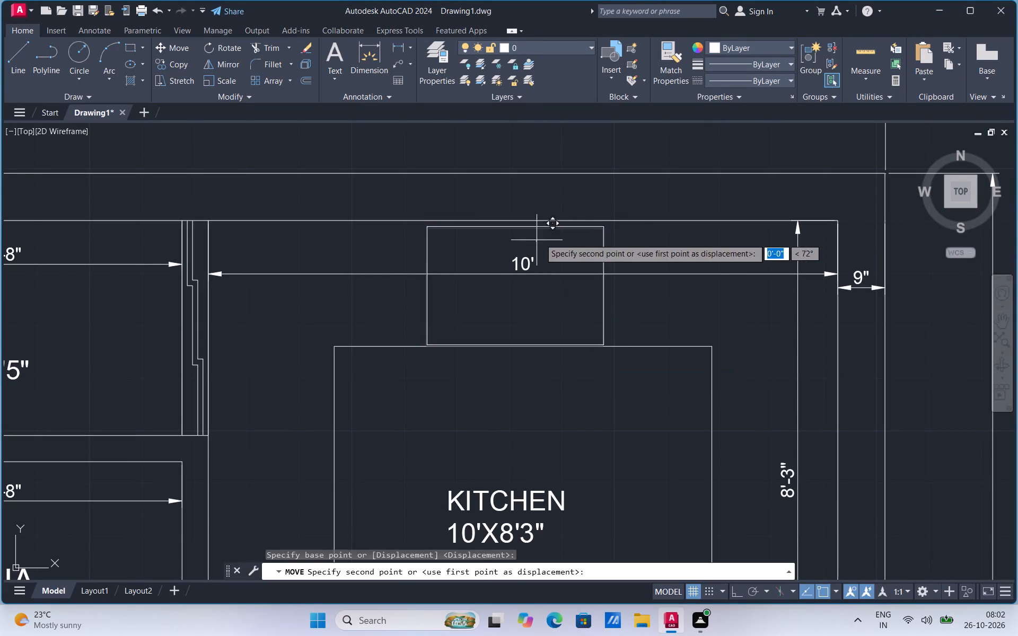
{"action": "scroll", "coordinate": [694, 236], "scroll_direction": "down", "scroll_amount": 4}
{"action": "left_click", "coordinate": [341, 245]}
Explode the moved rectangle into separate lines.
{"action": "scroll", "coordinate": [323, 250], "scroll_direction": "up", "scroll_amount": 4}
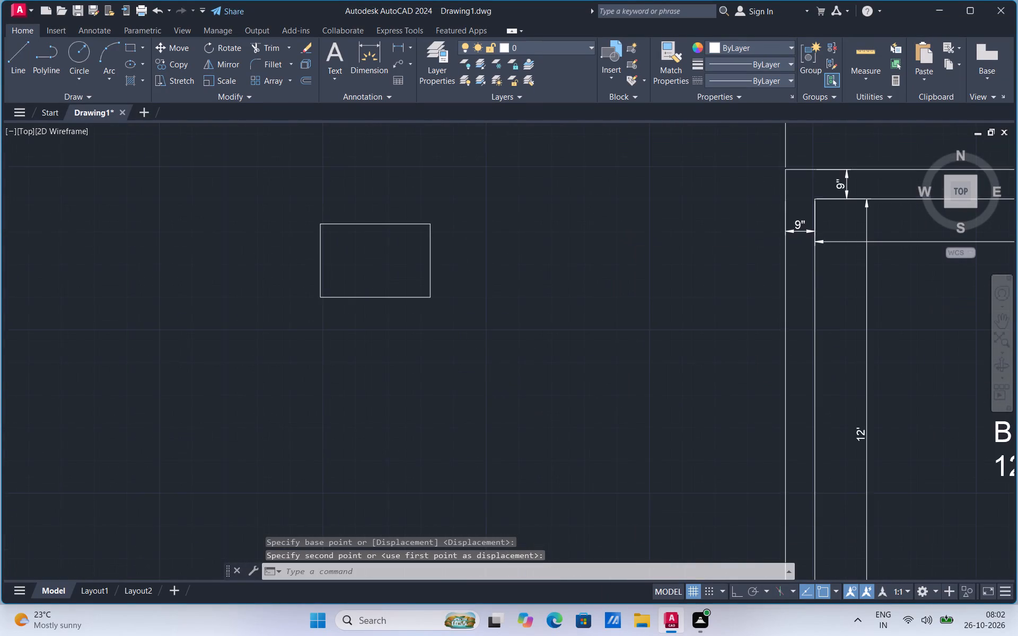
{"action": "scroll", "coordinate": [323, 250], "scroll_direction": "up", "scroll_amount": 1}
{"action": "scroll", "coordinate": [373, 194], "scroll_direction": "up", "scroll_amount": 1}
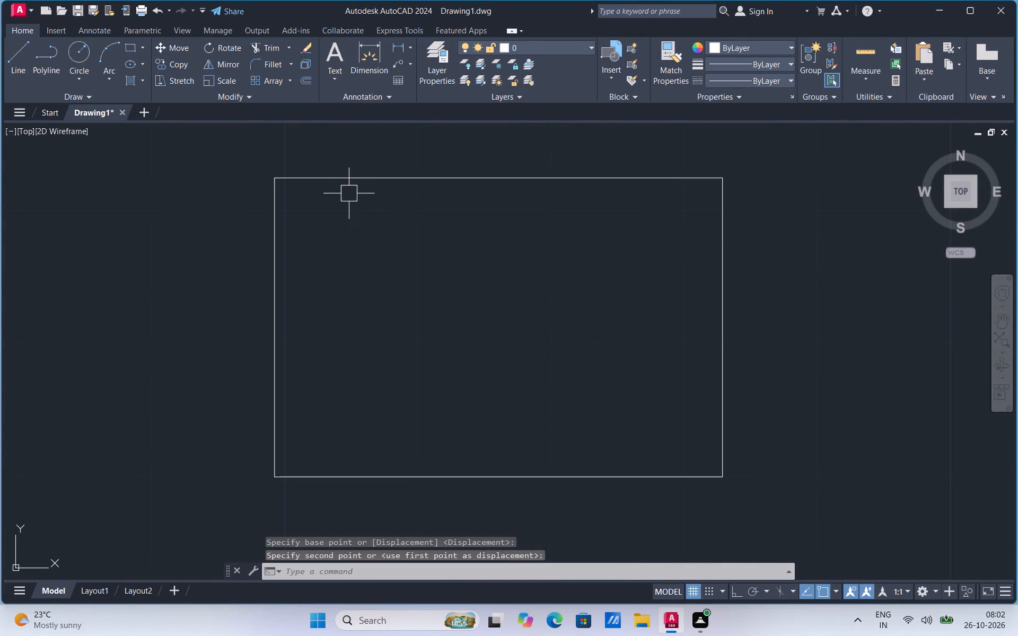
{"action": "left_click", "coordinate": [354, 178]}
{"action": "type", "text": "ex"}
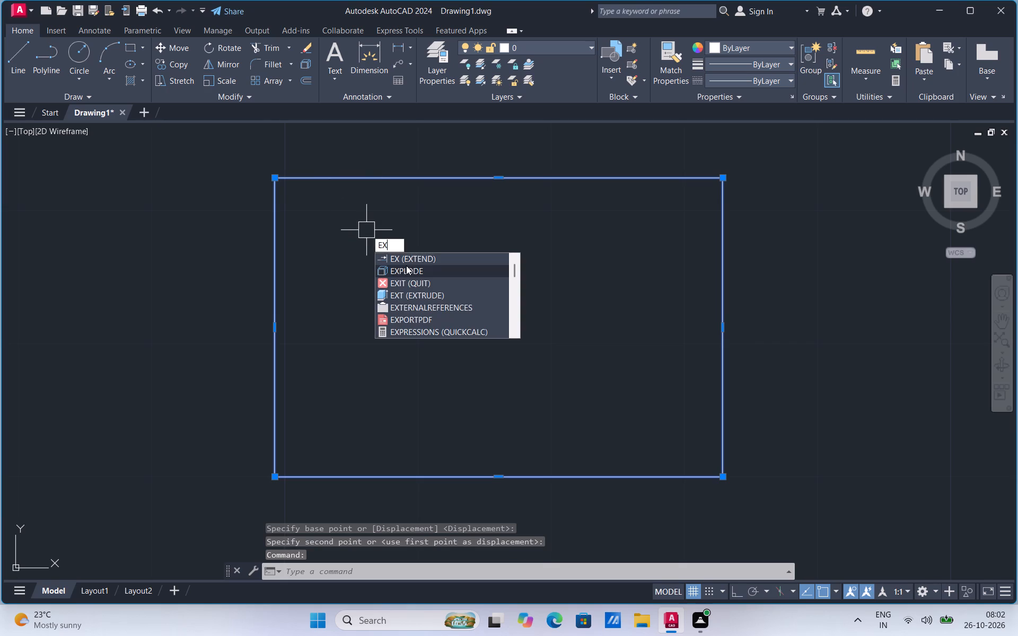
{"action": "left_click", "coordinate": [409, 269]}
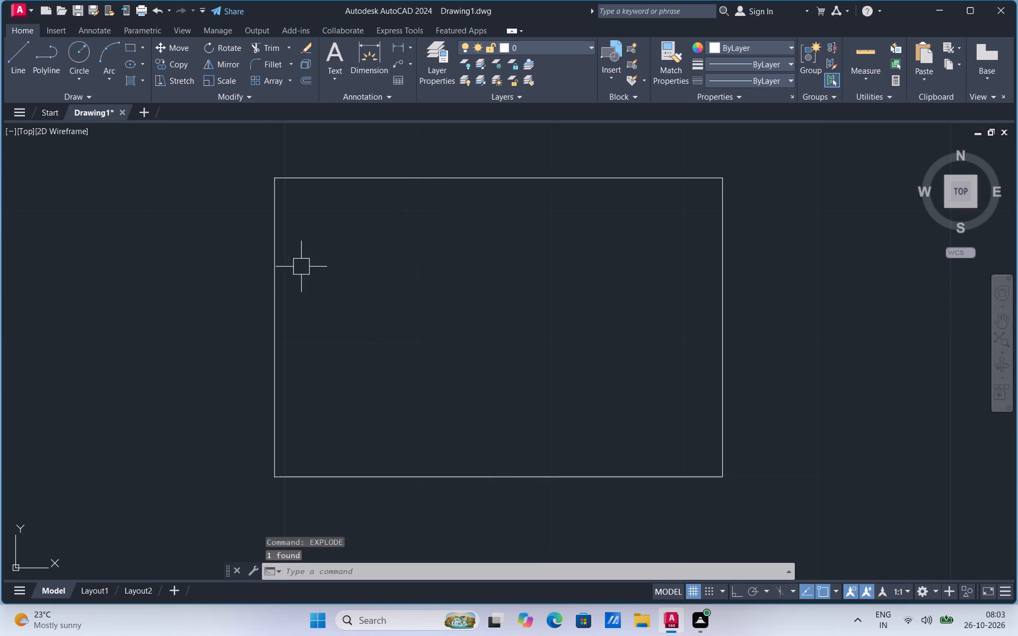
Copy the exploded rectangle's left edge from its top endpoint to the midpoint of the top edge.
{"action": "left_click", "coordinate": [282, 284]}
{"action": "right_click", "coordinate": [282, 284]}
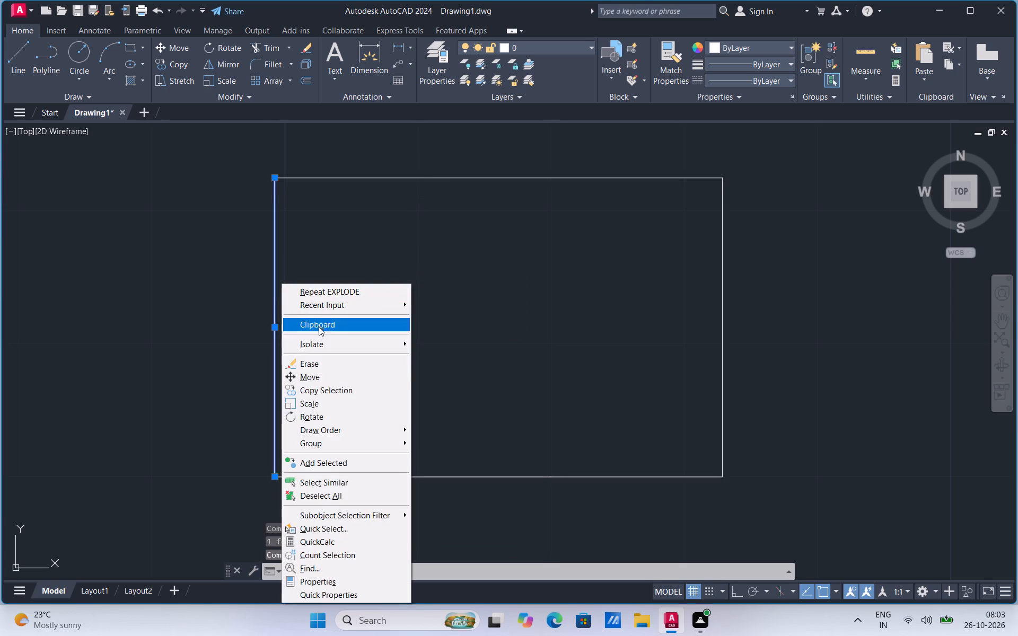
{"action": "left_click", "coordinate": [320, 386]}
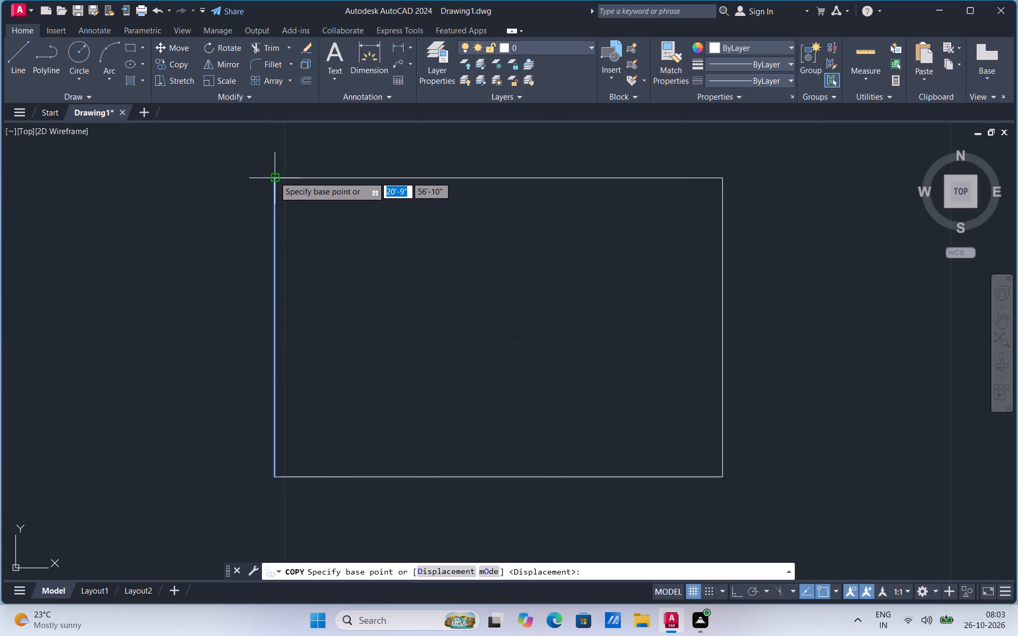
{"action": "left_click", "coordinate": [274, 176]}
{"action": "left_click", "coordinate": [498, 178]}
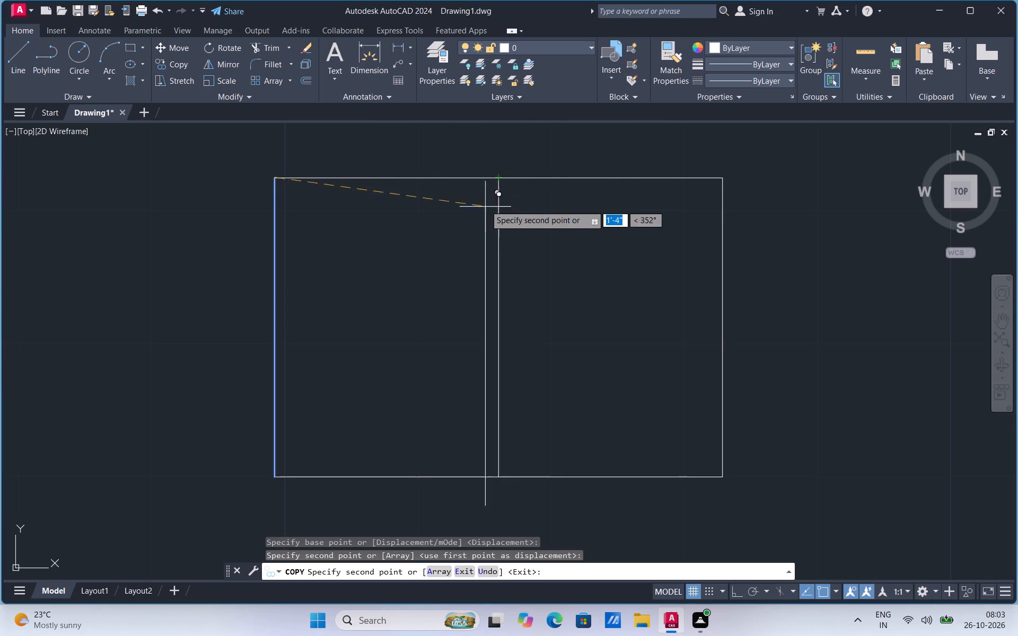
{"action": "key", "text": "Escape"}
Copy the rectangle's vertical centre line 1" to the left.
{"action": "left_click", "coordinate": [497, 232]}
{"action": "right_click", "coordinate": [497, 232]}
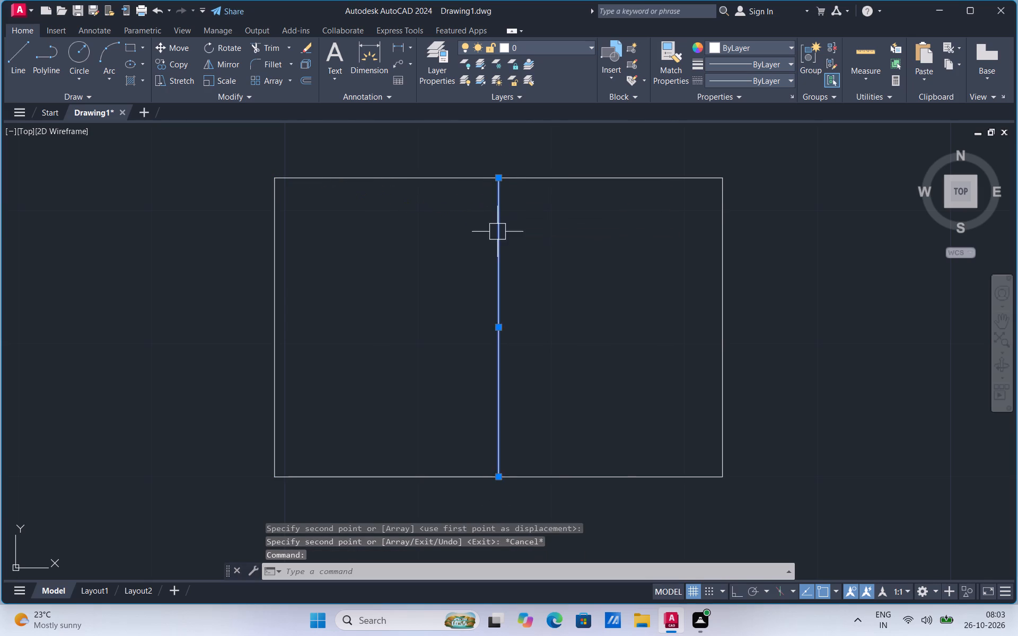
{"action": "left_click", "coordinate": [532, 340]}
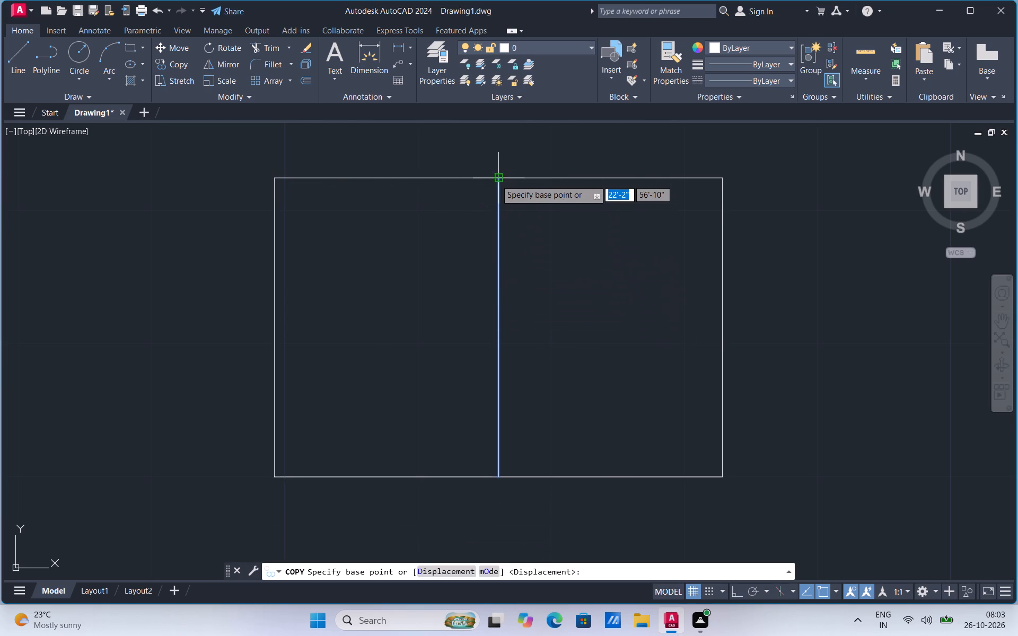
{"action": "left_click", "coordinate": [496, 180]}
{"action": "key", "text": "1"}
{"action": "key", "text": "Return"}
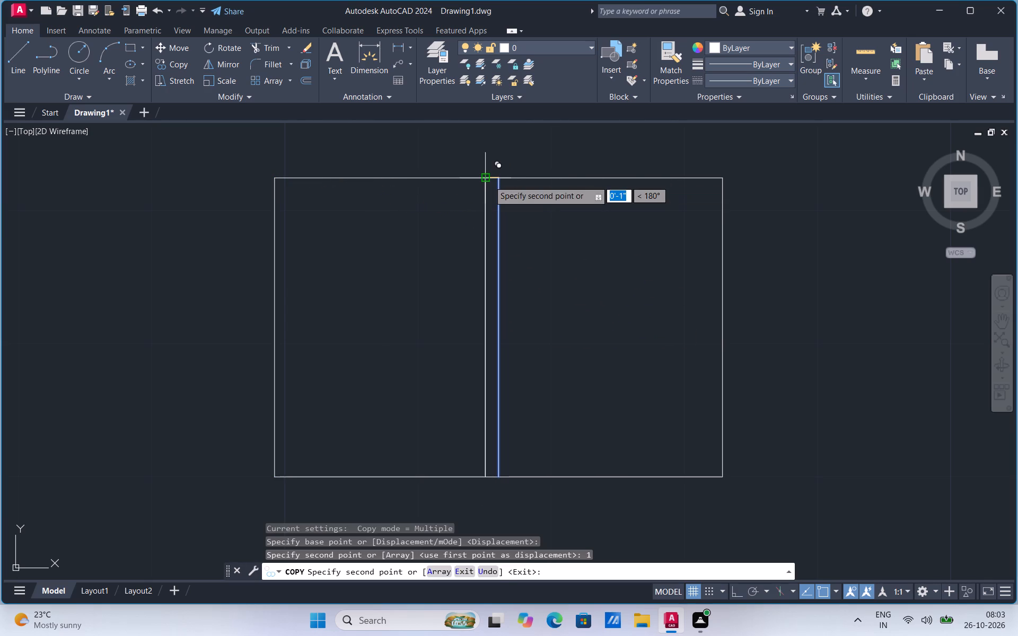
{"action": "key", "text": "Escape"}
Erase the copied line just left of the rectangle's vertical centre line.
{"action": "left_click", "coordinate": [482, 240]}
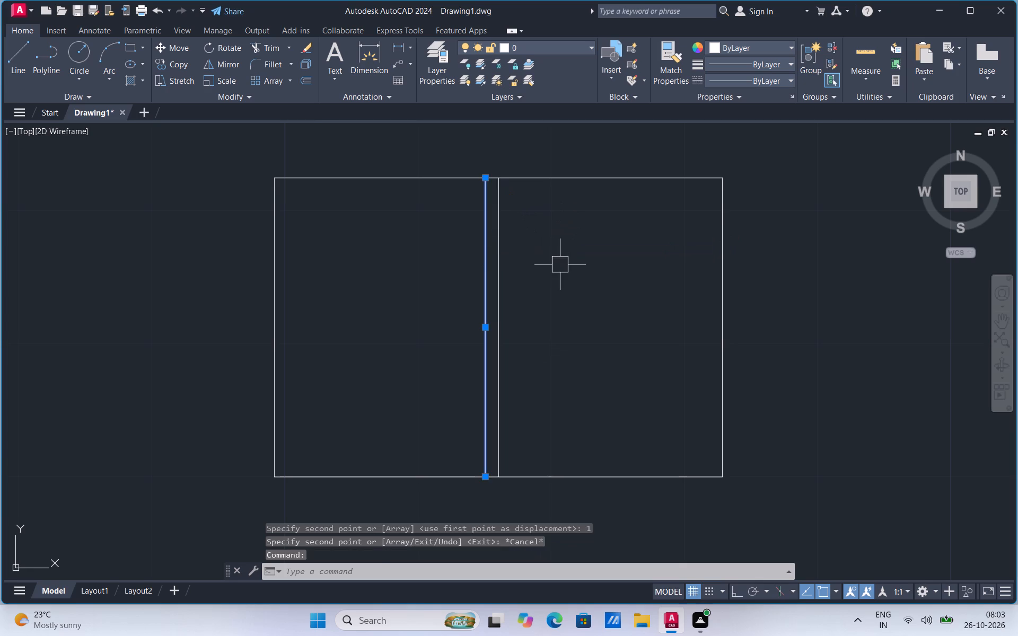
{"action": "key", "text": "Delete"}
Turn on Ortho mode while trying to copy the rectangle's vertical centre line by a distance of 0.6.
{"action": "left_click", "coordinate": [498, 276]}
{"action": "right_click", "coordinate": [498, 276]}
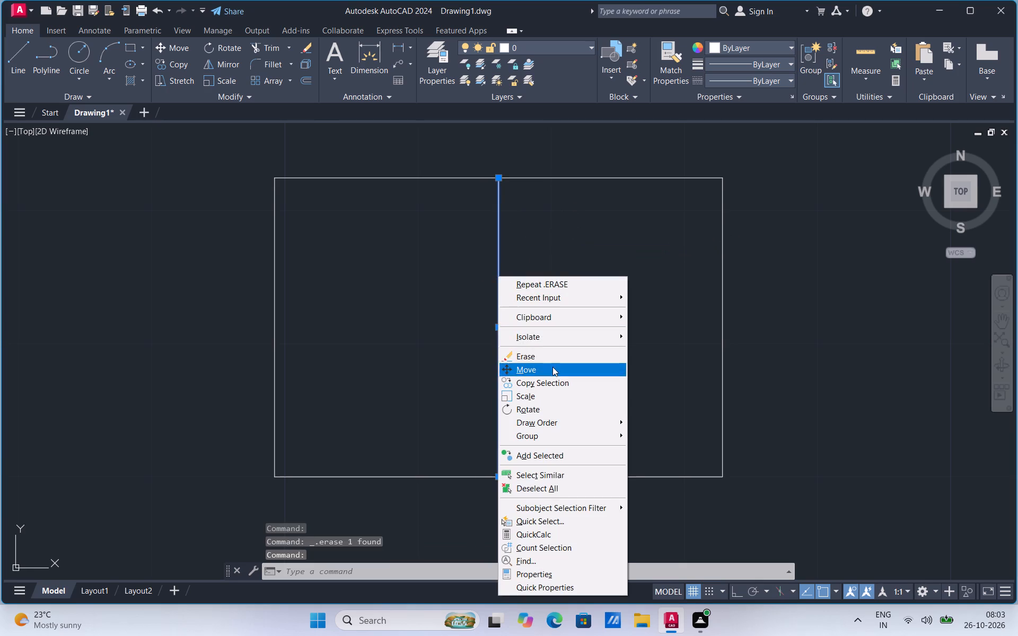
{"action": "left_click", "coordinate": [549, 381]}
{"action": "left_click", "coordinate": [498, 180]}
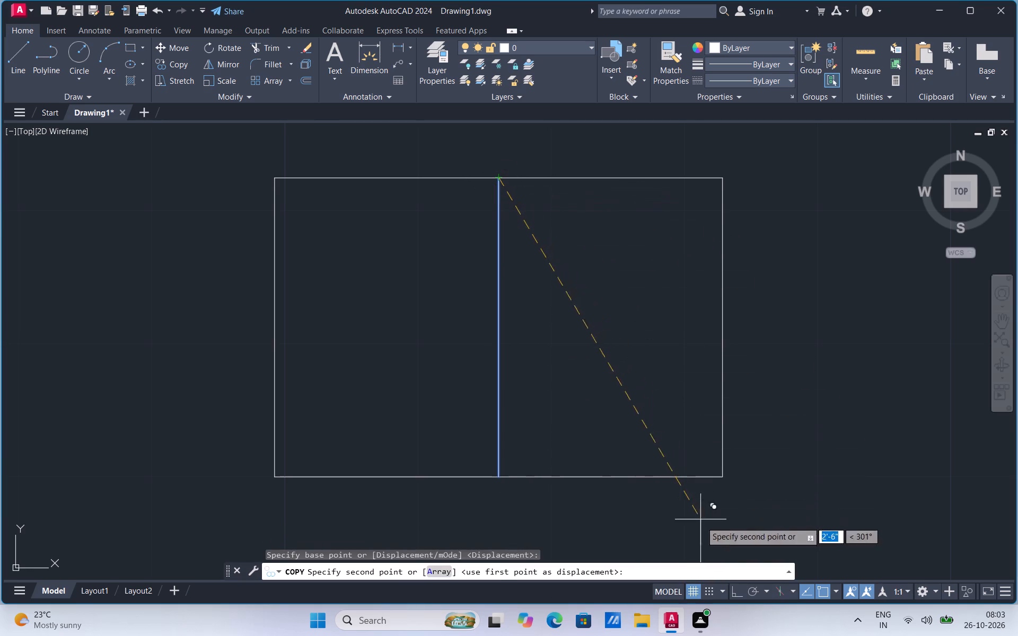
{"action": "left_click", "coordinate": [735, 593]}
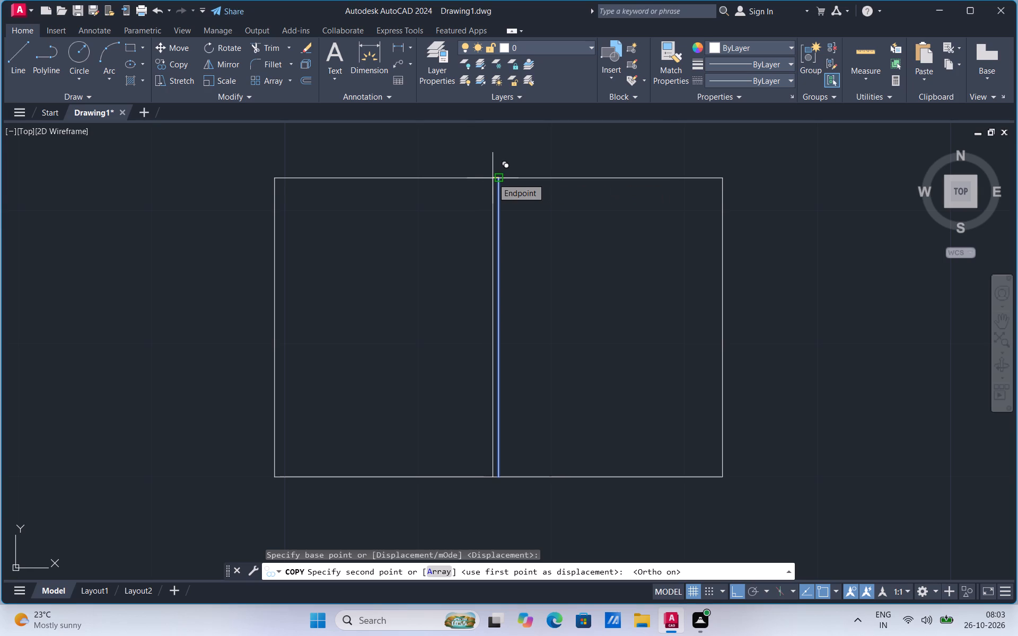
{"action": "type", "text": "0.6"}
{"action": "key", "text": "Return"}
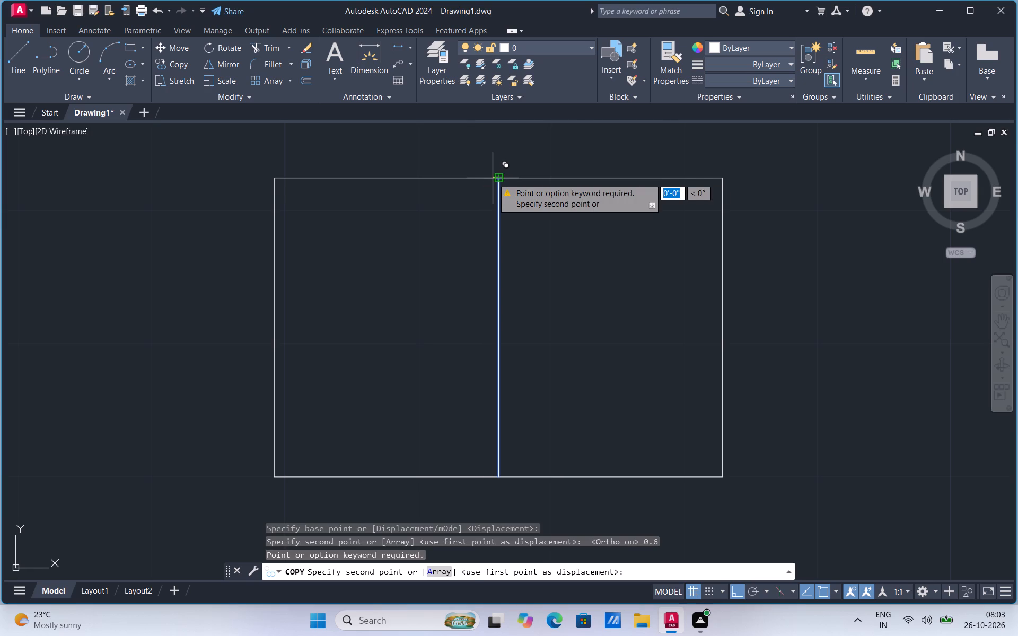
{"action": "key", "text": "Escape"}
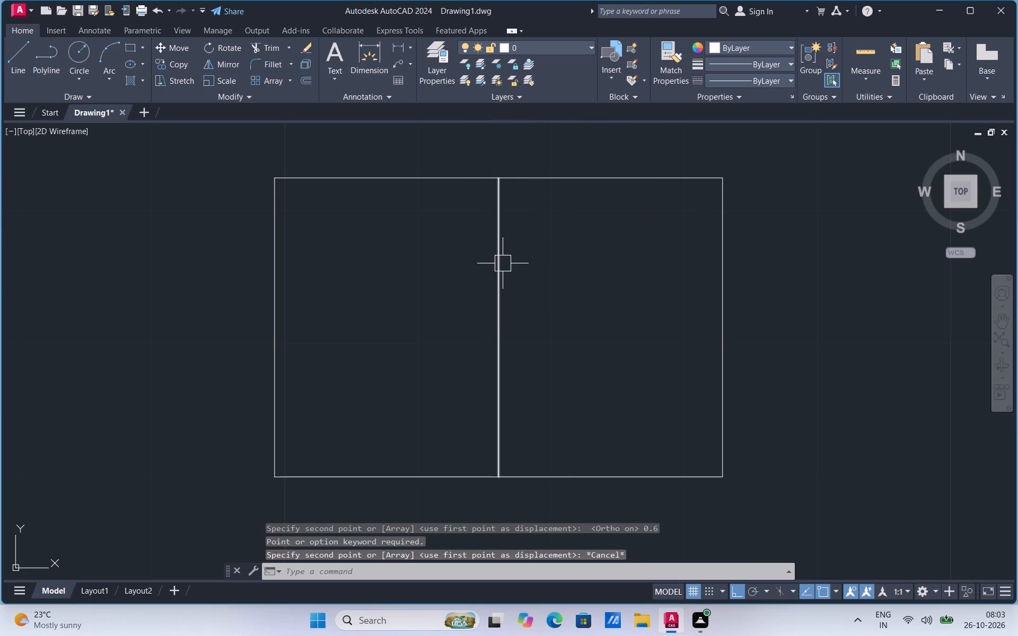
Copy the rectangle's vertical centre line 0.6" to the left, using its top endpoint as base point.
{"action": "left_click", "coordinate": [501, 265]}
{"action": "right_click", "coordinate": [501, 265]}
{"action": "left_click", "coordinate": [544, 370]}
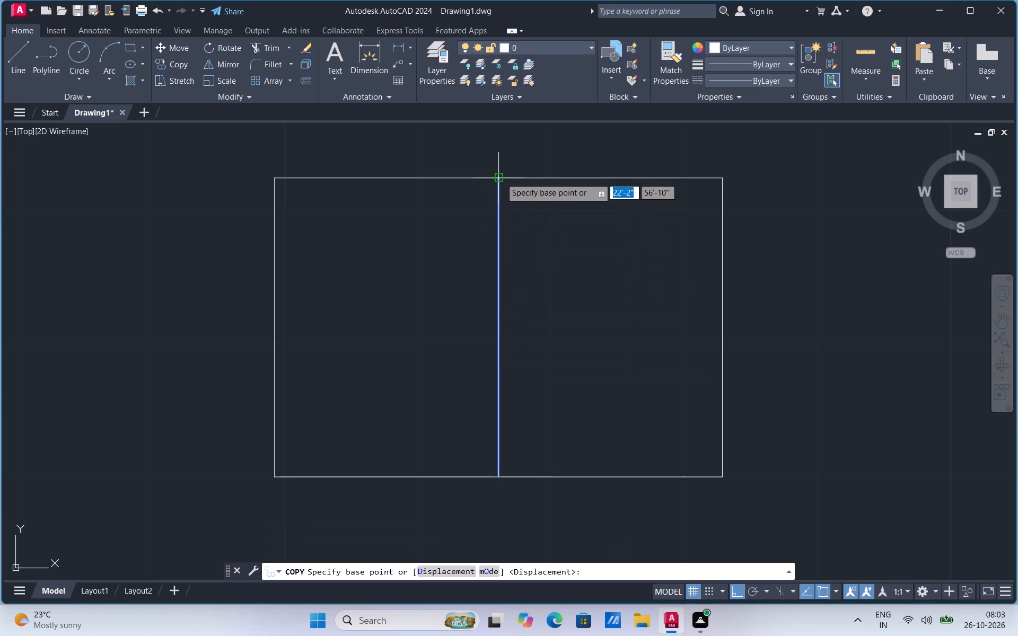
{"action": "left_click", "coordinate": [498, 178]}
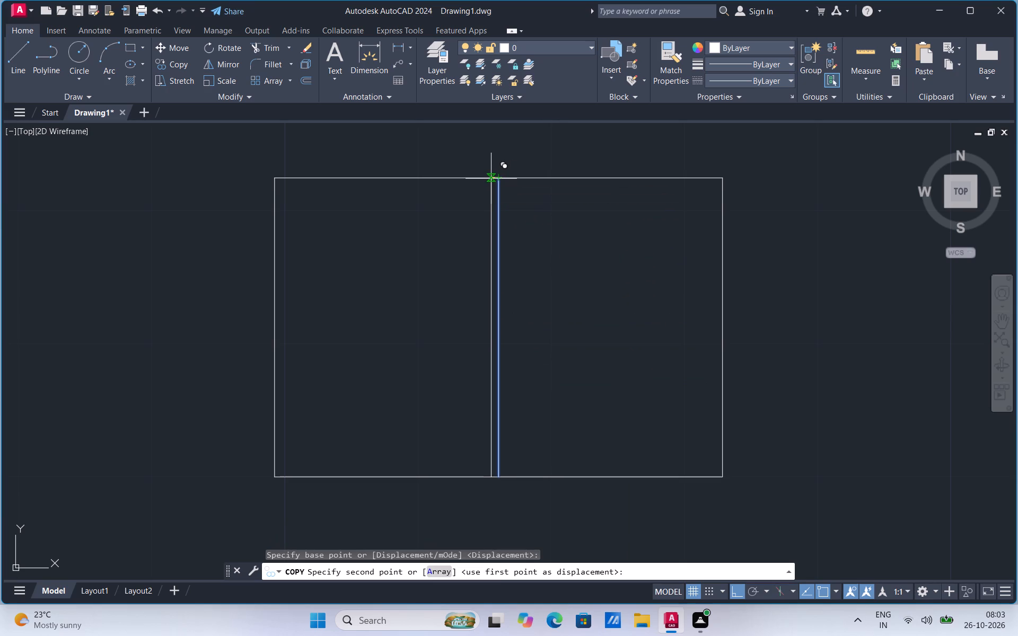
{"action": "type", "text": "0.6"}
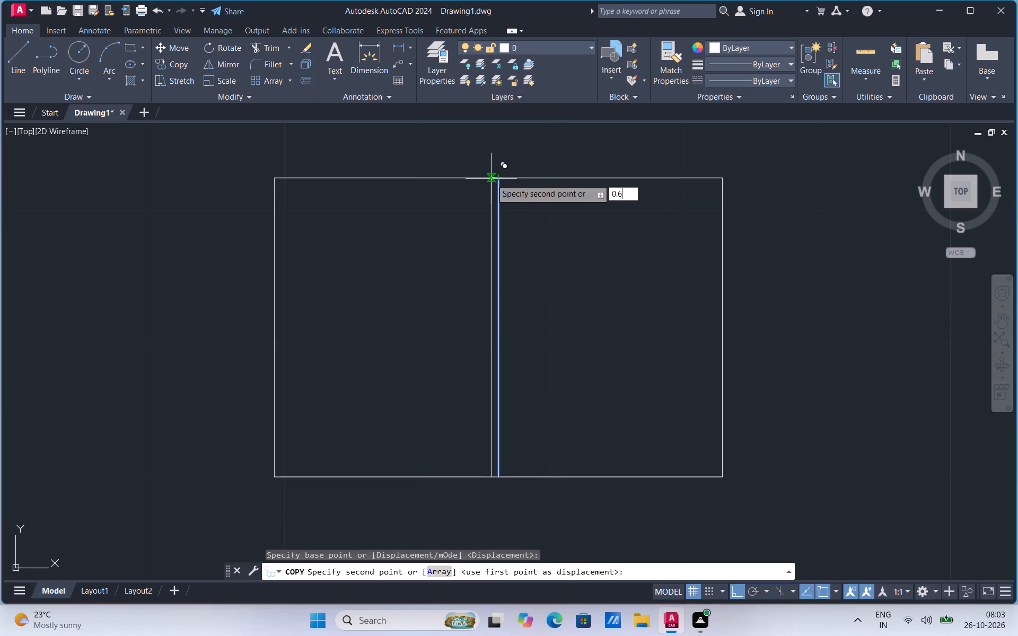
{"action": "key", "text": "shift+quotedbl"}
{"action": "key", "text": "Return"}
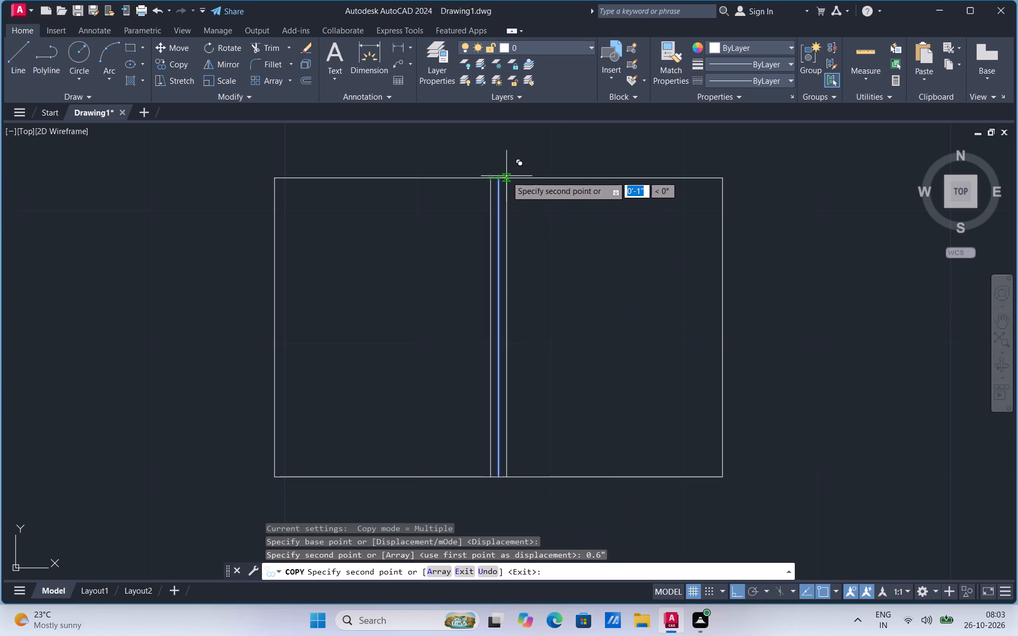
{"action": "key", "text": "Escape"}
Copy the rectangle's vertical centre line 0.6" to the right, using its top endpoint as base point.
{"action": "left_click", "coordinate": [499, 198]}
{"action": "right_click", "coordinate": [499, 198]}
{"action": "left_click", "coordinate": [524, 303]}
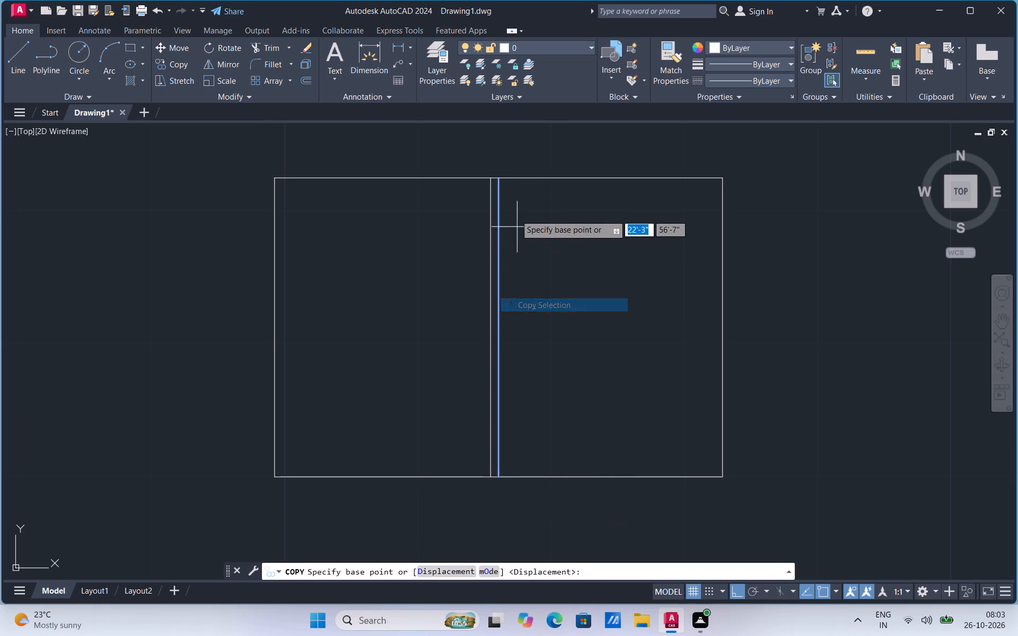
{"action": "left_click", "coordinate": [498, 179]}
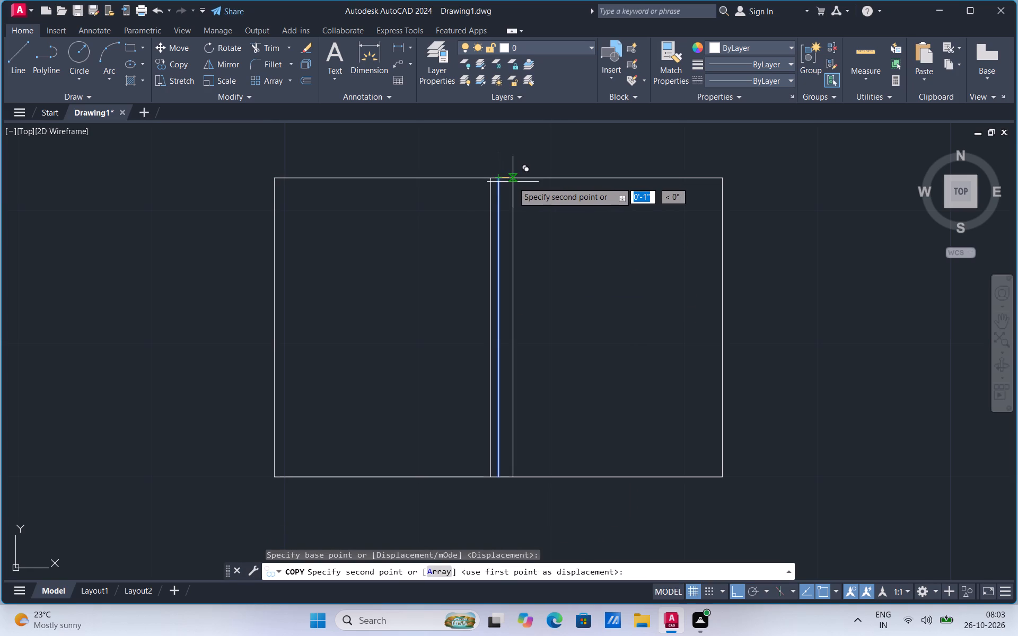
{"action": "type", "text": "0.6\""}
{"action": "key", "text": "Return"}
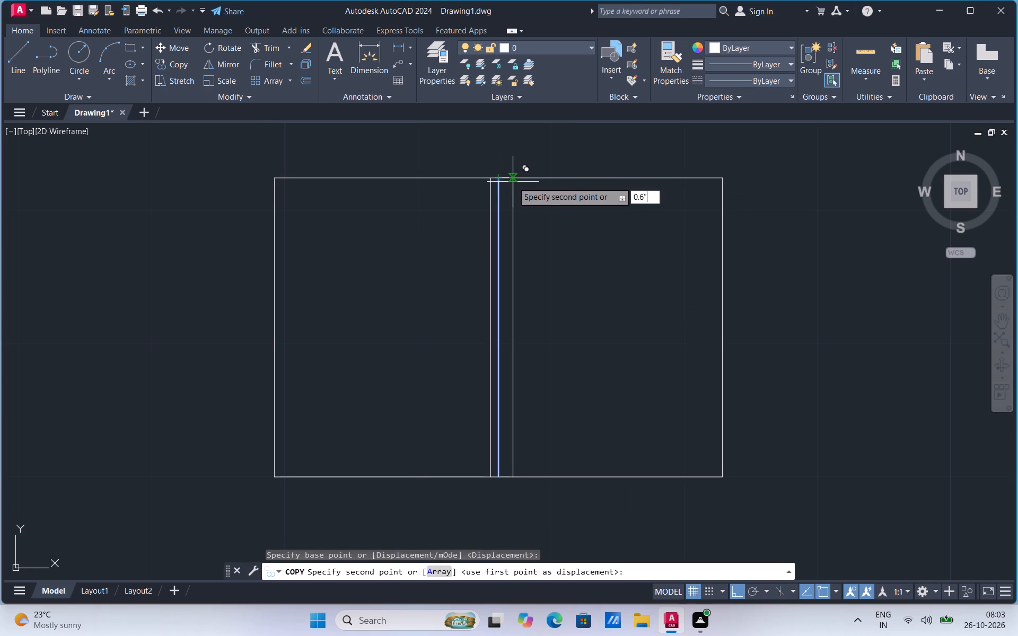
{"action": "key", "text": "Escape"}
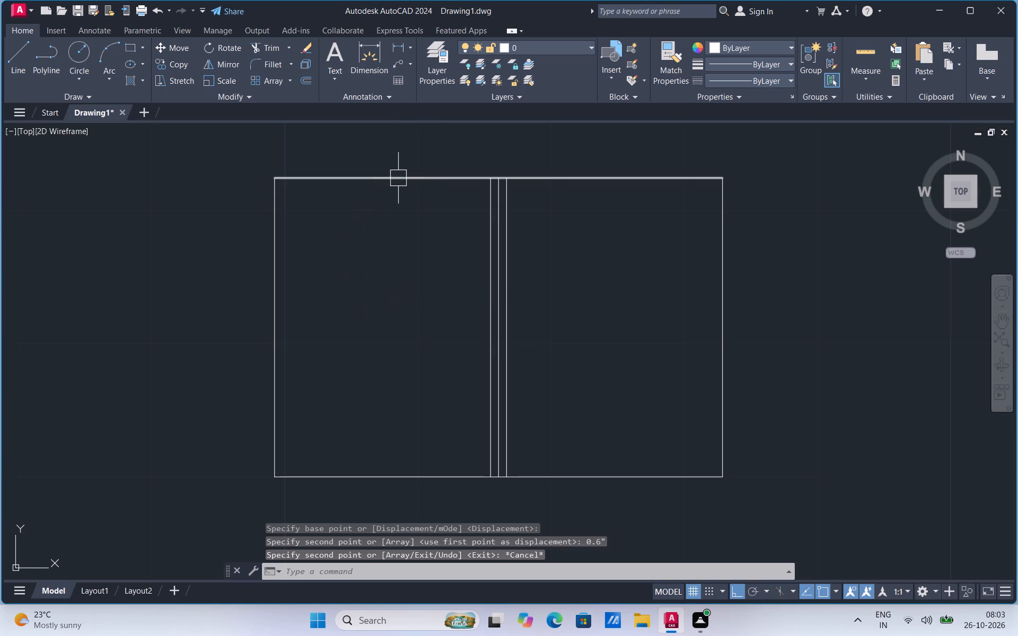
Trim away the centre line and the top and bottom edge pieces between the two copied lines to leave two separate rectangles.
{"action": "scroll", "coordinate": [476, 166], "scroll_direction": "up", "scroll_amount": 1}
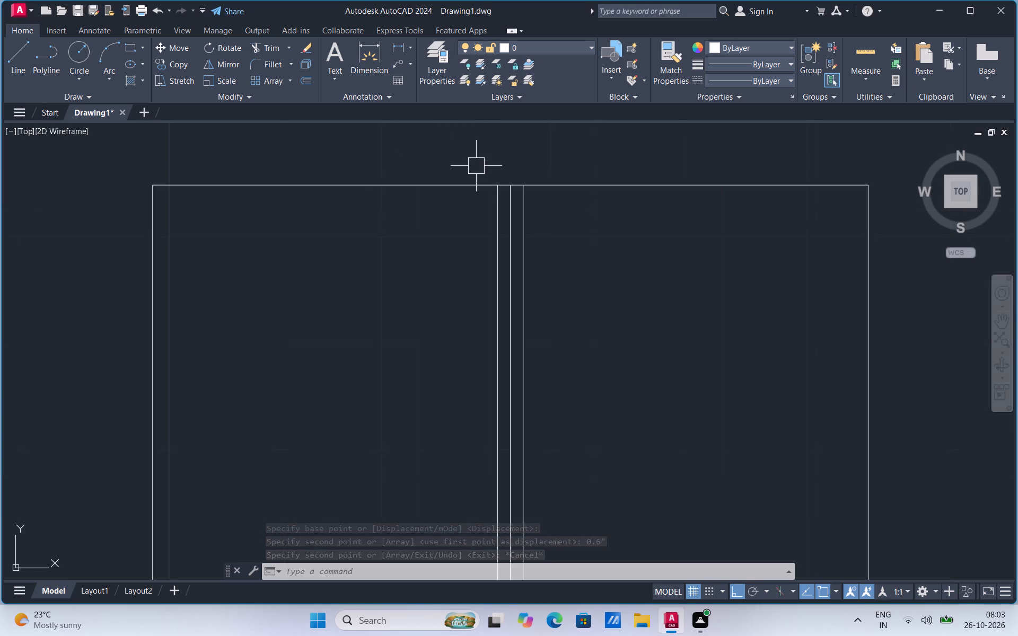
{"action": "scroll", "coordinate": [505, 178], "scroll_direction": "up", "scroll_amount": 2}
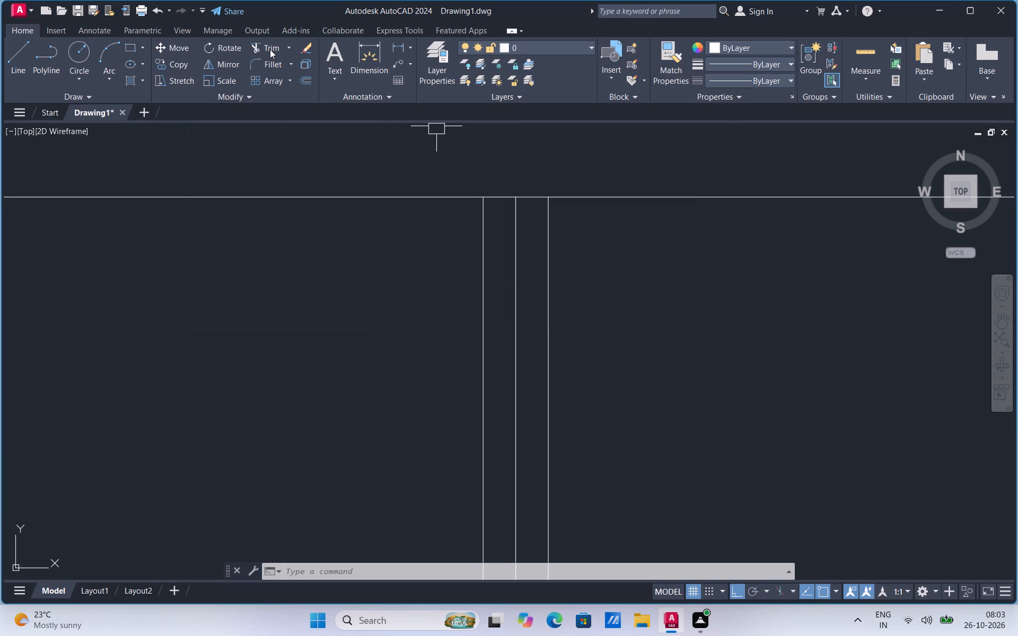
{"action": "left_click", "coordinate": [270, 49]}
{"action": "left_click", "coordinate": [510, 271]}
{"action": "left_click", "coordinate": [514, 195]}
{"action": "scroll", "coordinate": [519, 187], "scroll_direction": "down", "scroll_amount": 3}
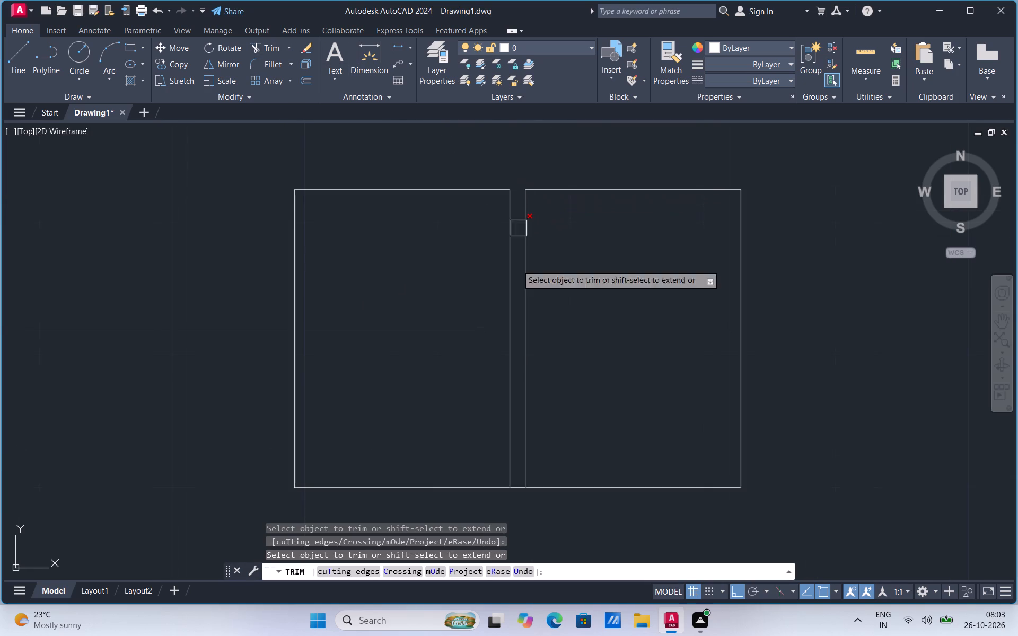
{"action": "scroll", "coordinate": [521, 502], "scroll_direction": "up", "scroll_amount": 2}
{"action": "left_click", "coordinate": [518, 463]}
{"action": "scroll", "coordinate": [567, 503], "scroll_direction": "down", "scroll_amount": 2}
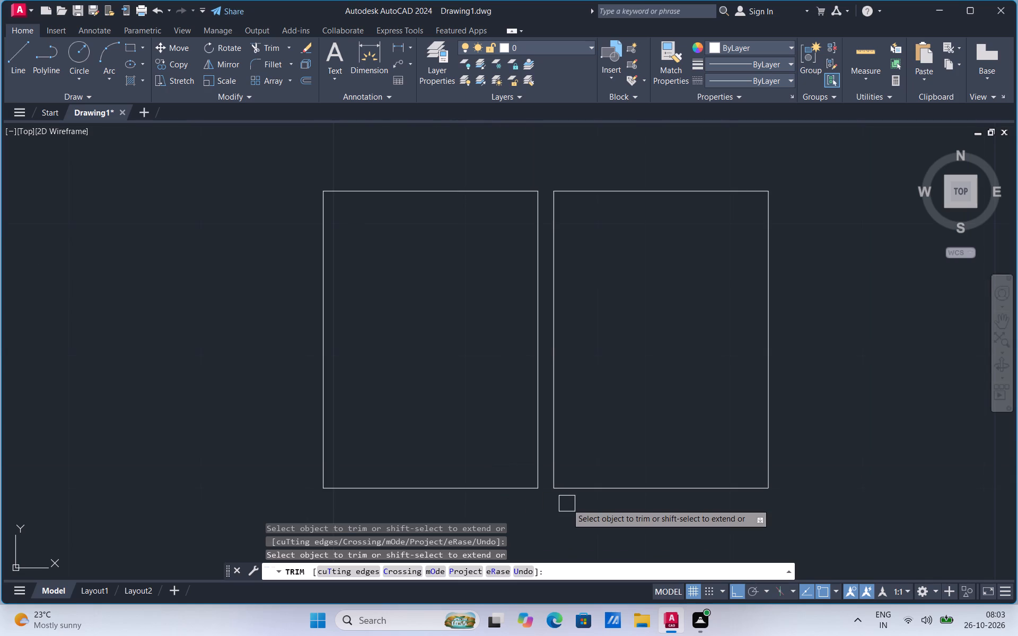
{"action": "key", "text": "Escape"}
Offset all four edges of the left rectangle 1" inward.
{"action": "left_click", "coordinate": [431, 195]}
{"action": "left_click", "coordinate": [329, 273]}
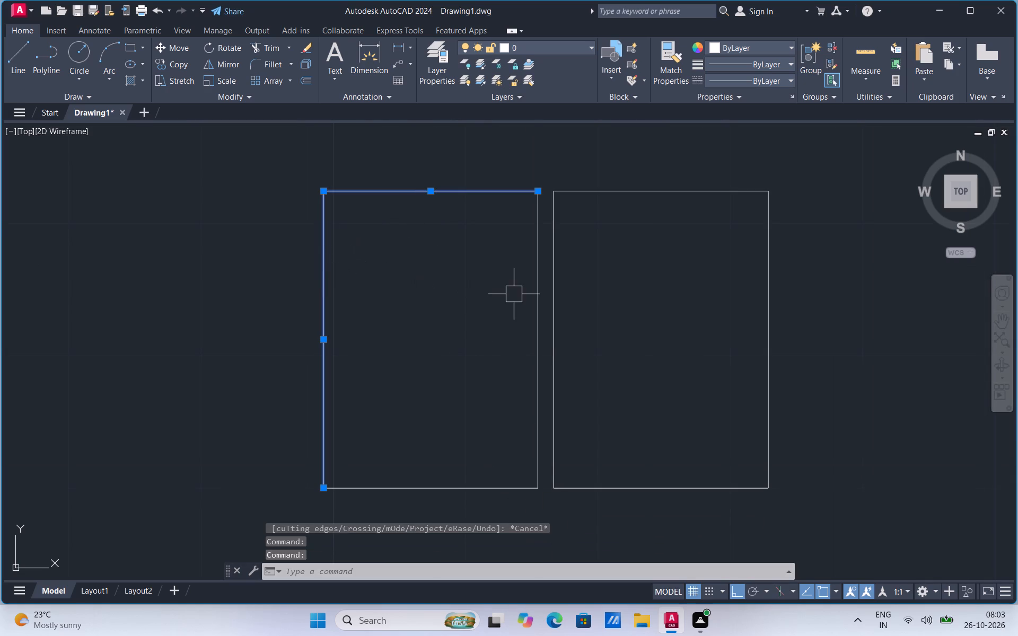
{"action": "left_click", "coordinate": [534, 299]}
{"action": "left_click", "coordinate": [476, 484]}
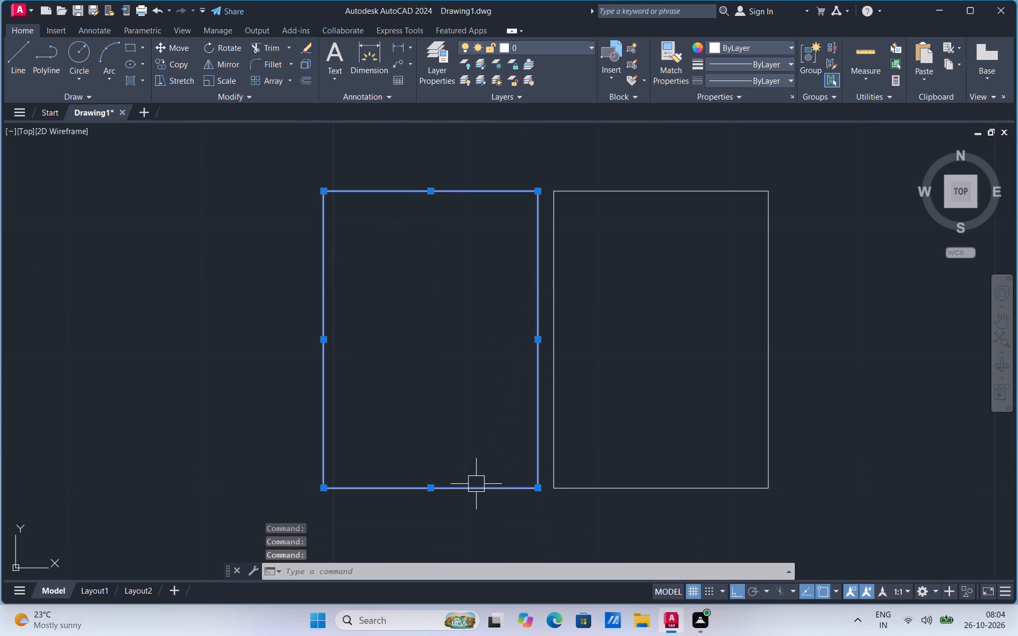
{"action": "key", "text": "o"}
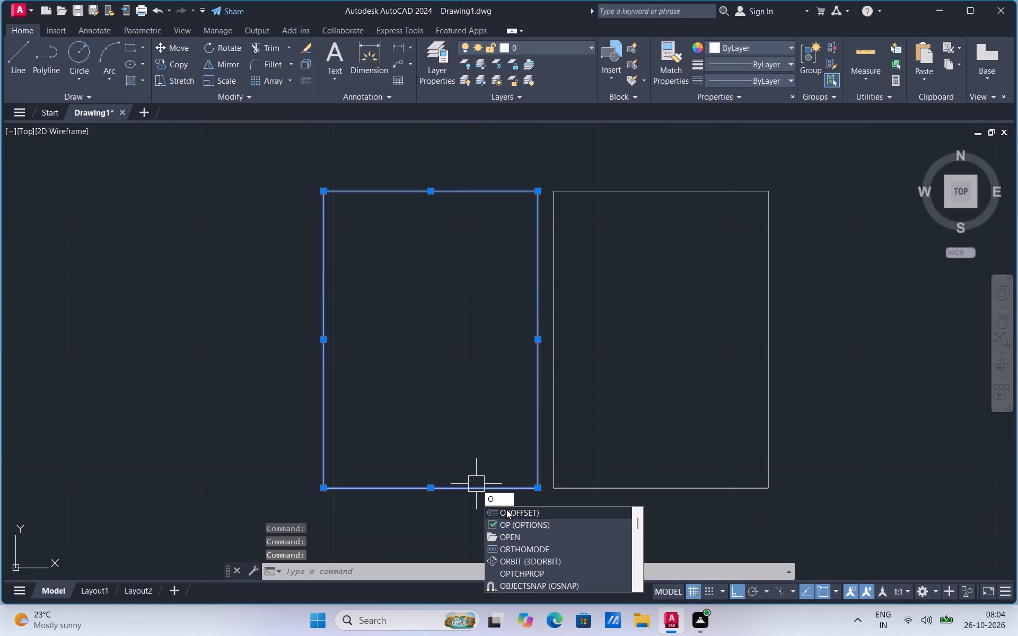
{"action": "left_click", "coordinate": [510, 514]}
{"action": "left_click", "coordinate": [429, 191]}
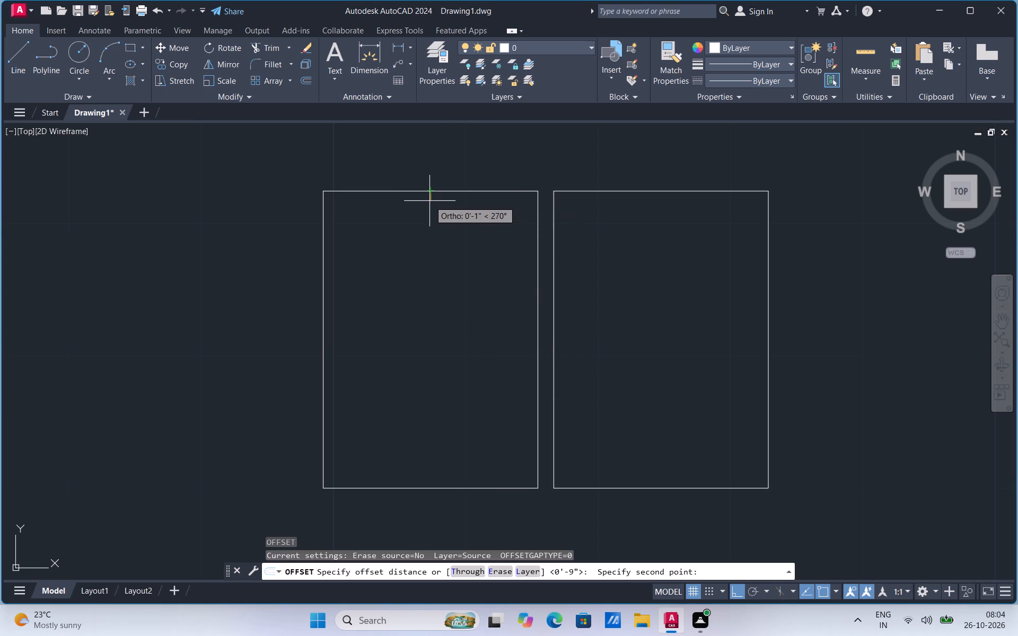
{"action": "key", "text": "1"}
{"action": "key", "text": "Return"}
{"action": "left_click", "coordinate": [440, 186]}
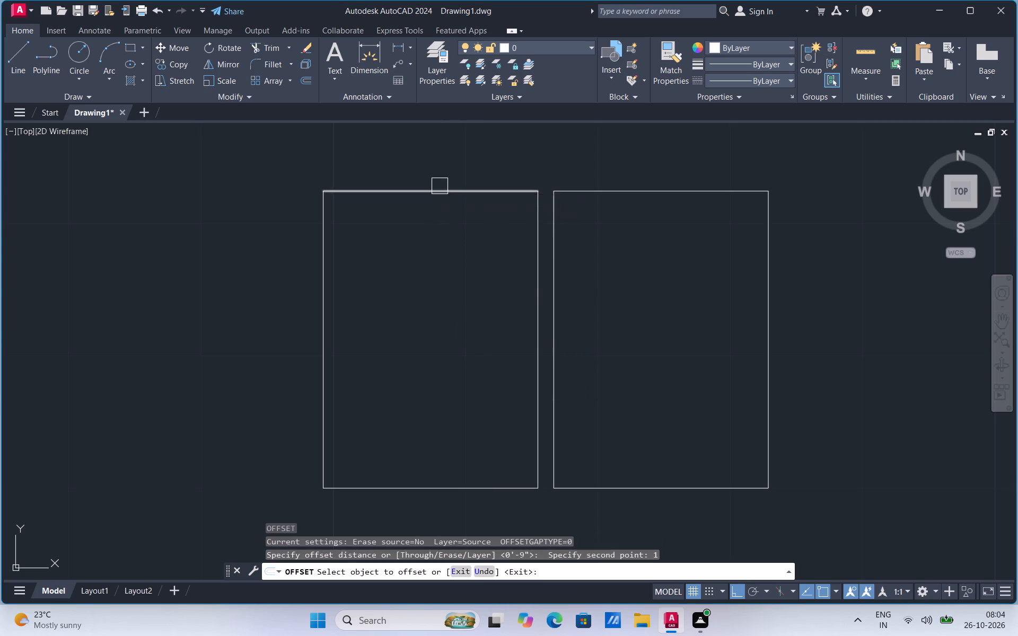
{"action": "left_click", "coordinate": [438, 197]}
{"action": "left_click", "coordinate": [326, 273]}
{"action": "left_click", "coordinate": [348, 273]}
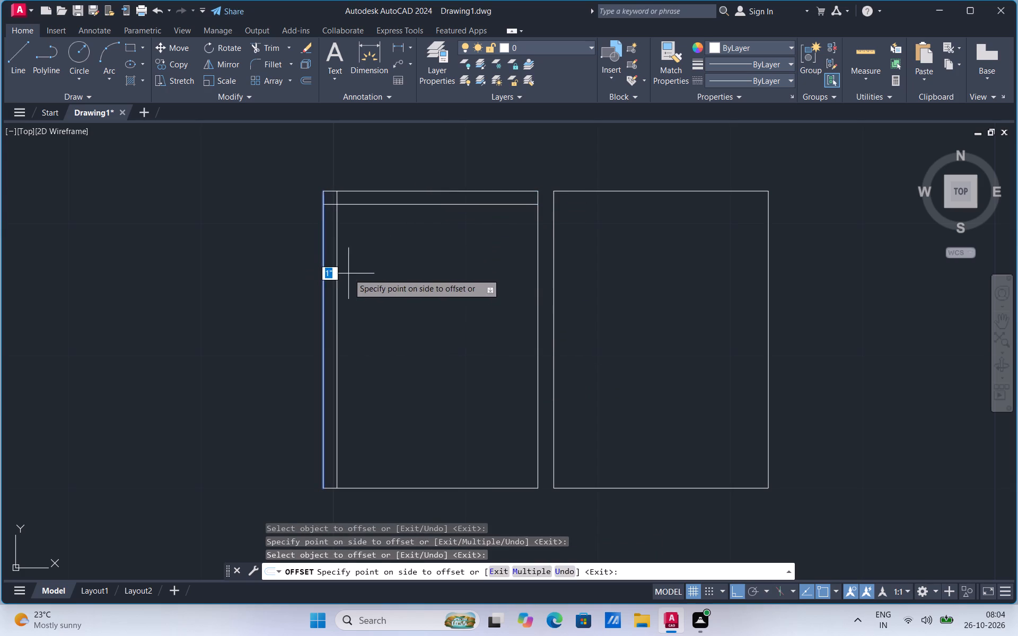
{"action": "left_click", "coordinate": [532, 329]}
{"action": "left_click", "coordinate": [515, 340]}
{"action": "left_click", "coordinate": [435, 484]}
{"action": "left_click", "coordinate": [441, 458]}
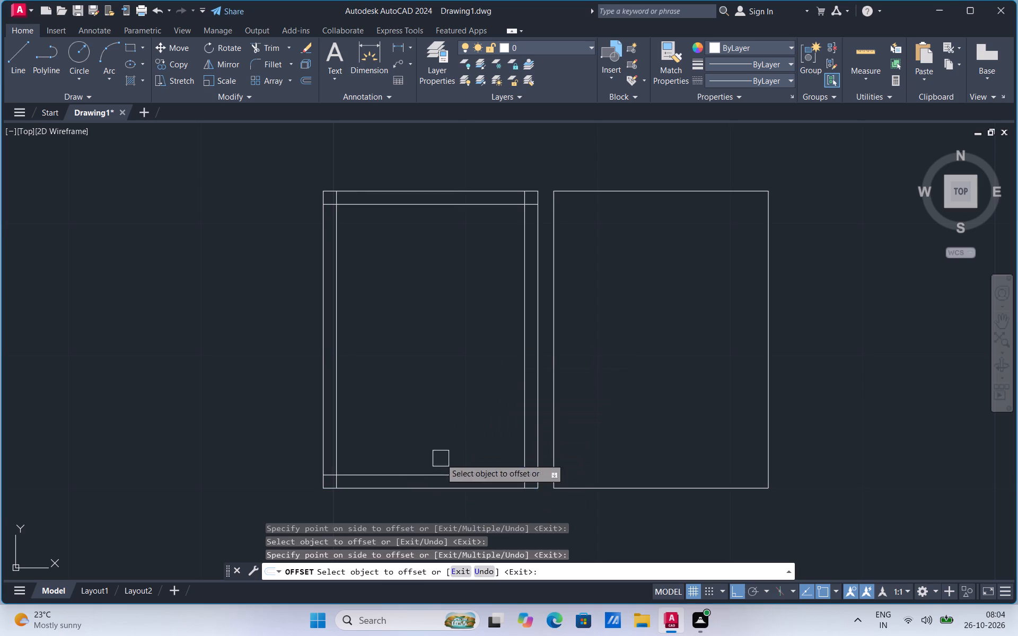
Offset all four edges of the right rectangle inward by the same 1" distance.
{"action": "left_click", "coordinate": [549, 392]}
{"action": "left_click", "coordinate": [572, 382]}
{"action": "left_click", "coordinate": [618, 194]}
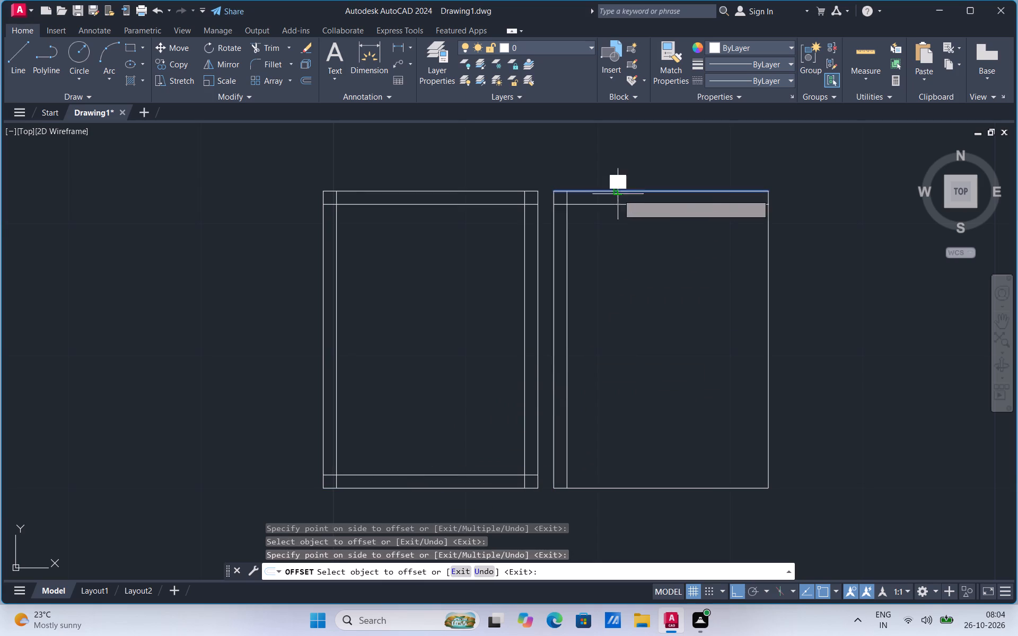
{"action": "left_click_drag", "start_coordinate": [617, 211], "coordinate": [617, 221]}
{"action": "left_click", "coordinate": [595, 487]}
{"action": "left_click", "coordinate": [597, 462]}
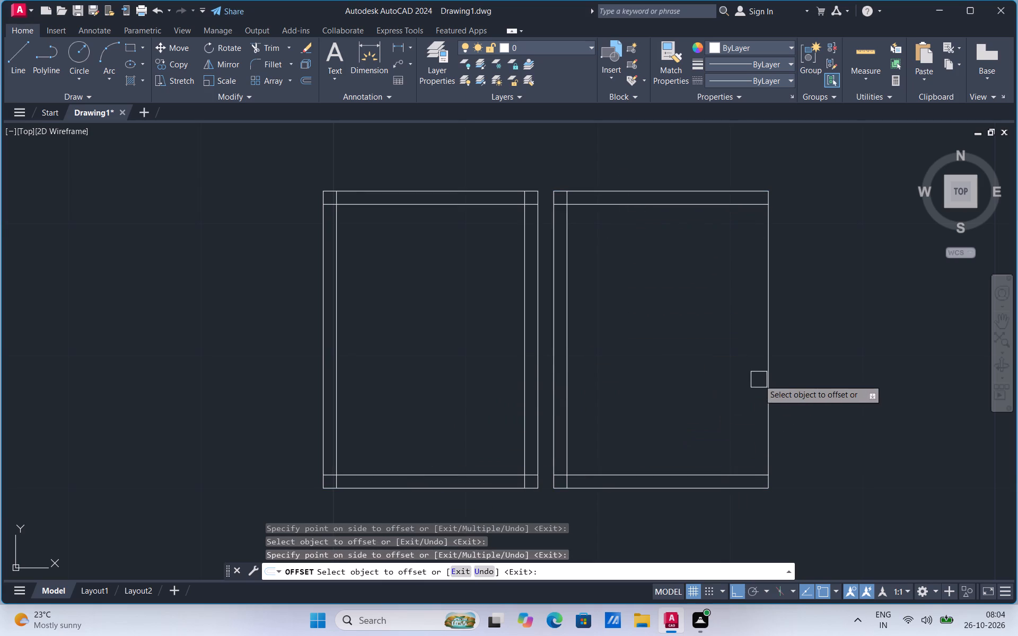
{"action": "left_click", "coordinate": [759, 379]}
{"action": "left_click", "coordinate": [764, 382]}
{"action": "left_click", "coordinate": [734, 400]}
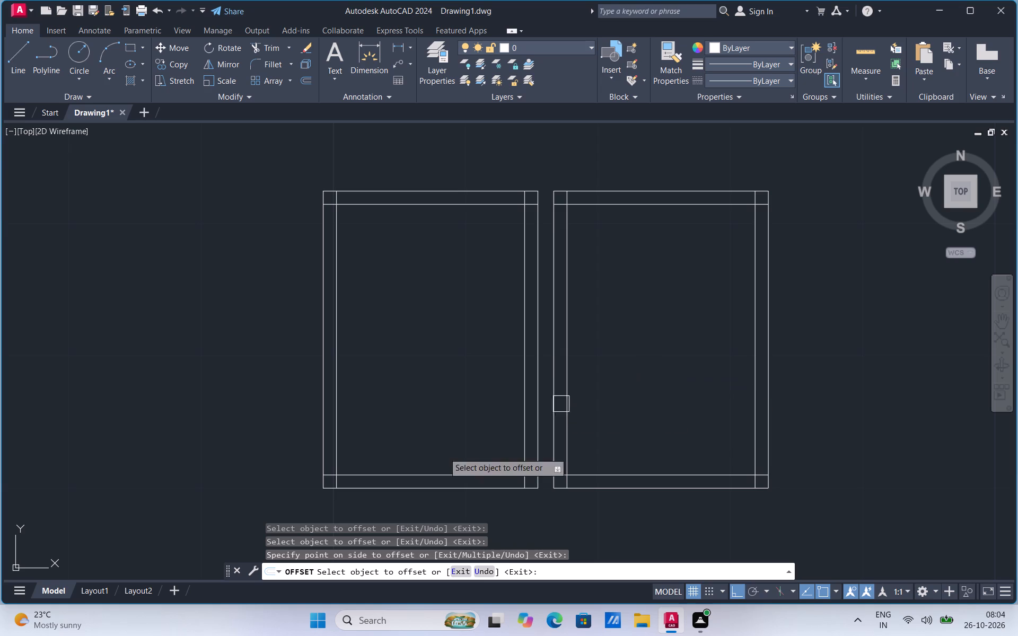
{"action": "key", "text": "Escape"}
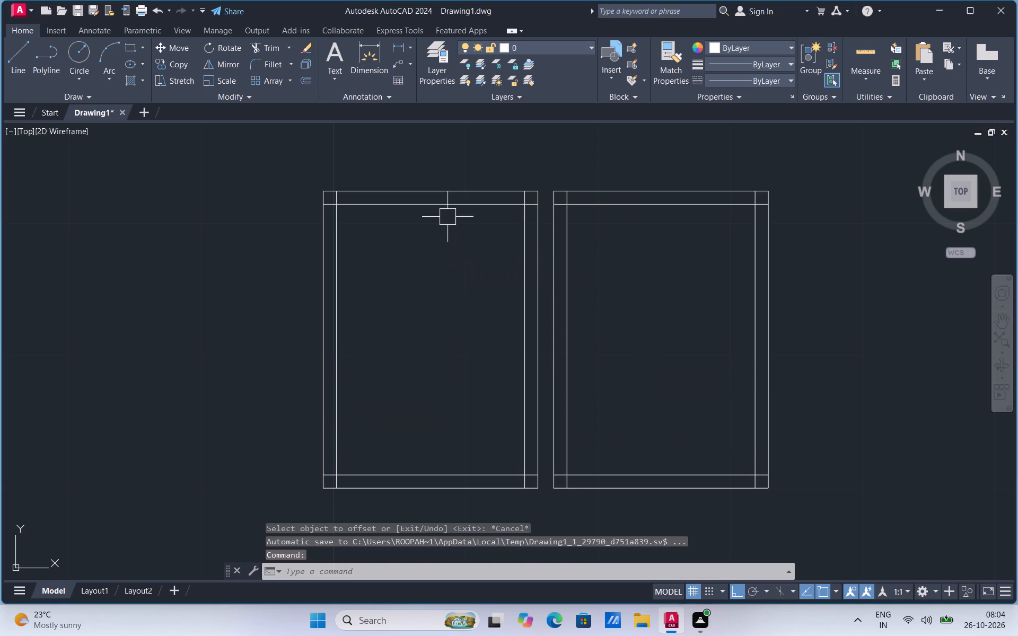
Move the left rectangle's upper inner line slightly up, closer to its top edge.
{"action": "left_click", "coordinate": [460, 202]}
{"action": "right_click", "coordinate": [460, 202]}
{"action": "left_click", "coordinate": [516, 295]}
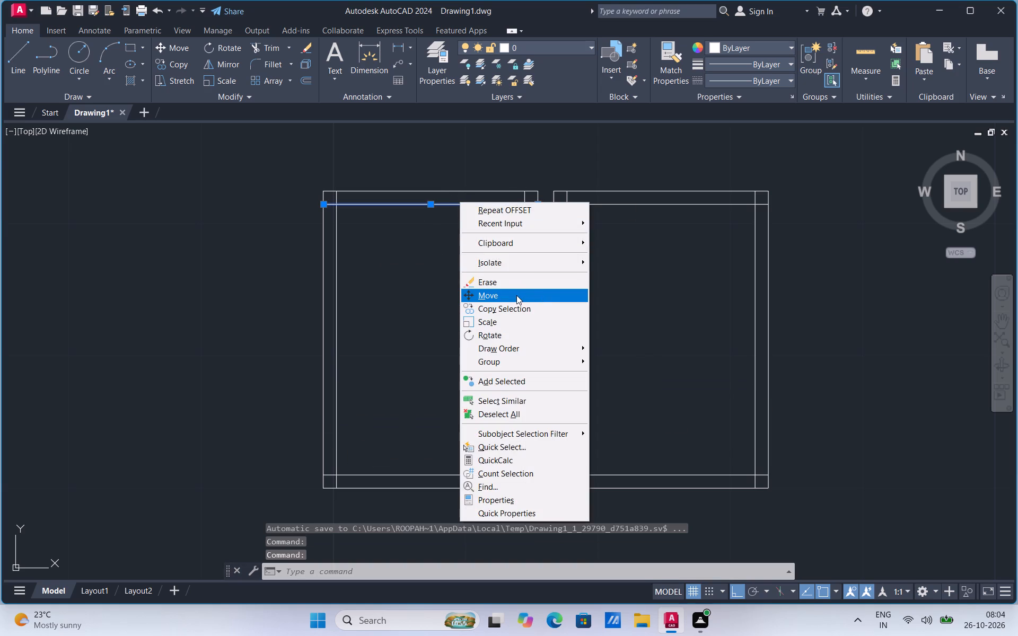
{"action": "scroll", "coordinate": [518, 191], "scroll_direction": "up", "scroll_amount": 2}
{"action": "left_click", "coordinate": [571, 226]}
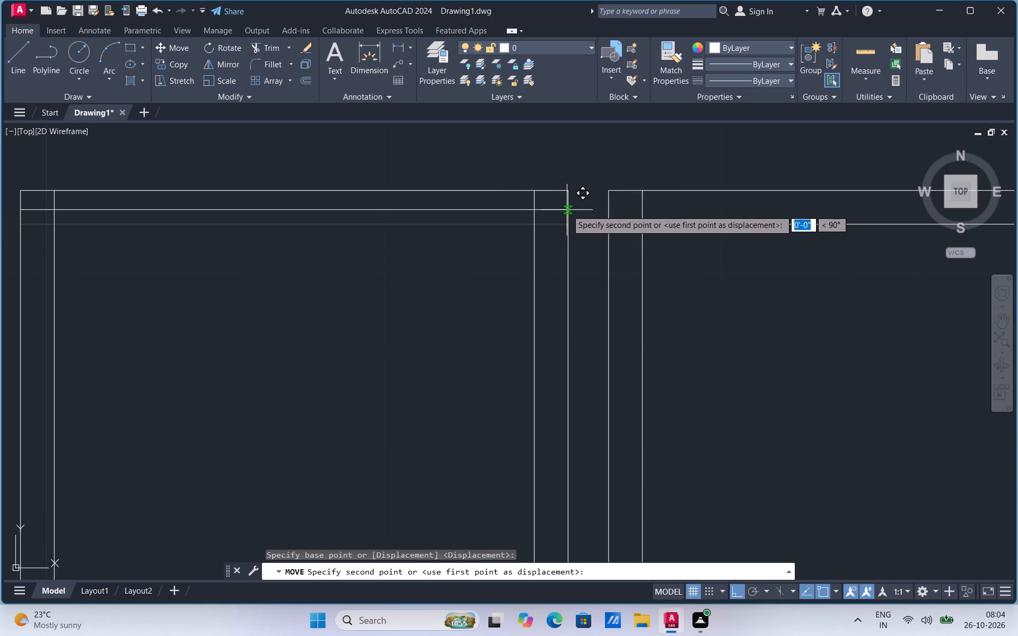
{"action": "left_click", "coordinate": [568, 211]}
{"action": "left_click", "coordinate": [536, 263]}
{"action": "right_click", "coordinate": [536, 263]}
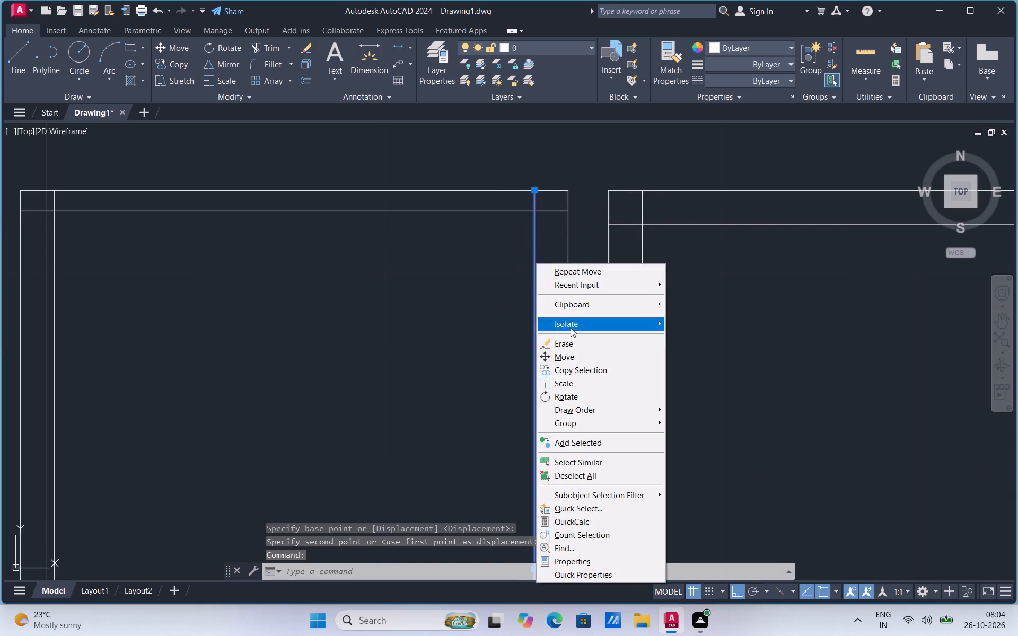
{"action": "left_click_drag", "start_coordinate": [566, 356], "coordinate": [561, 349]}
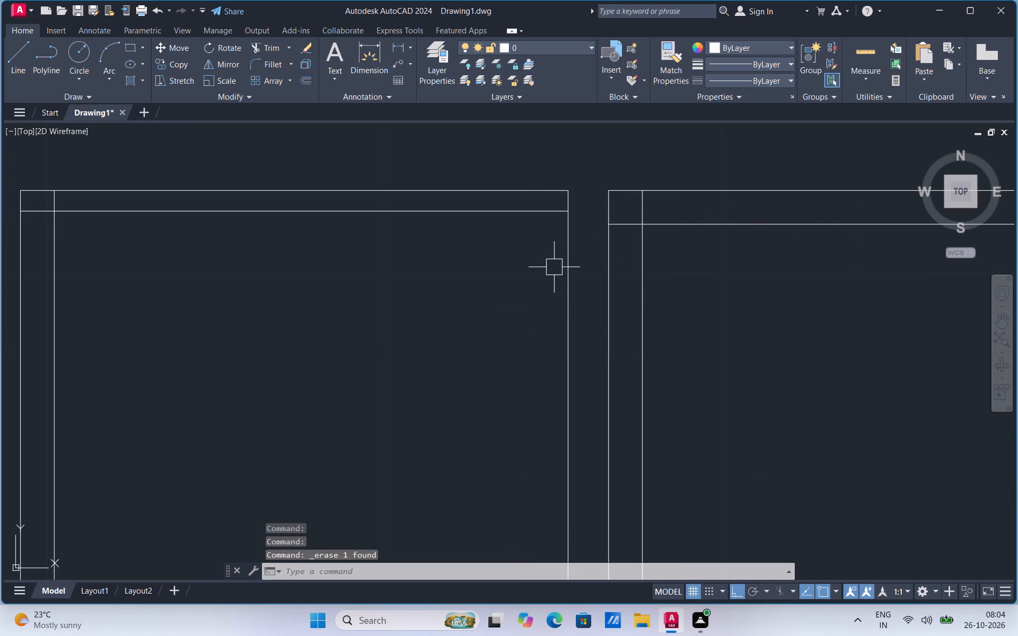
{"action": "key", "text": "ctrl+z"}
Move the left rectangle's right inner line slightly outward, closer to its right edge.
{"action": "left_click", "coordinate": [527, 268]}
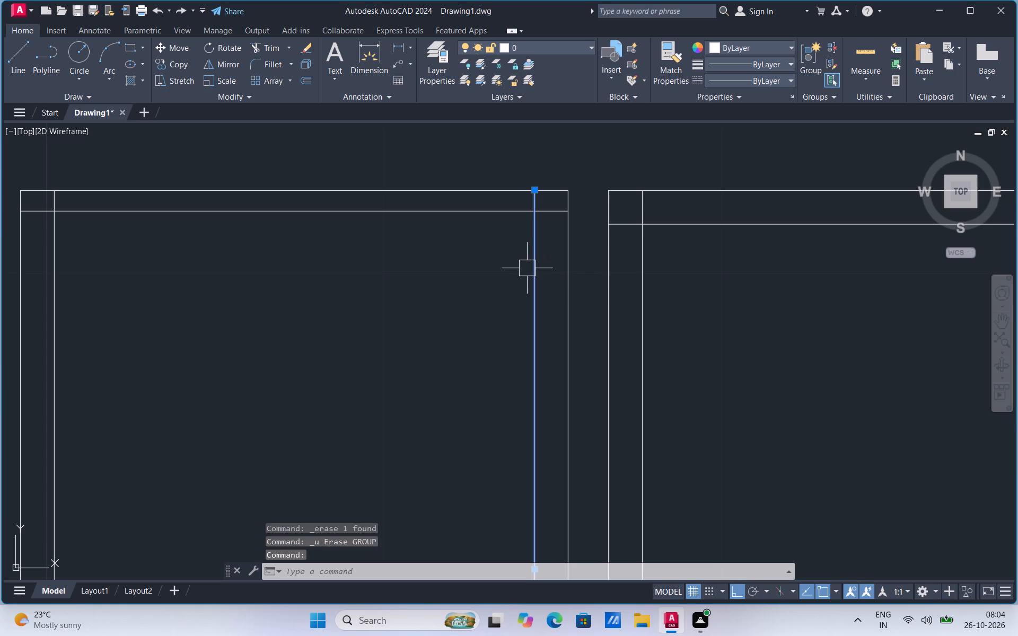
{"action": "right_click", "coordinate": [527, 268]}
{"action": "left_click", "coordinate": [543, 361]}
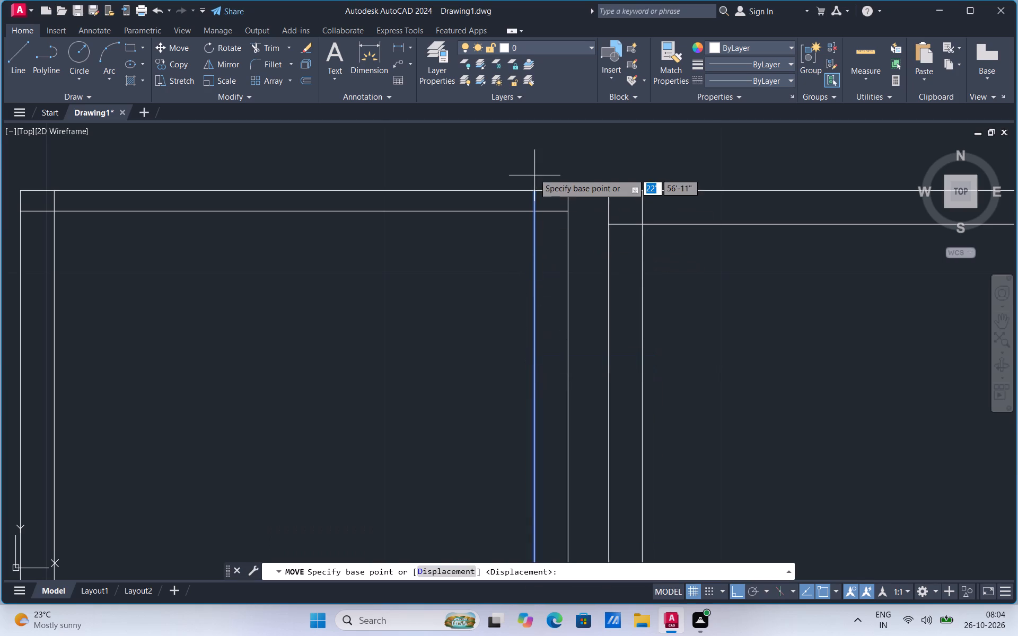
{"action": "left_click", "coordinate": [536, 187]}
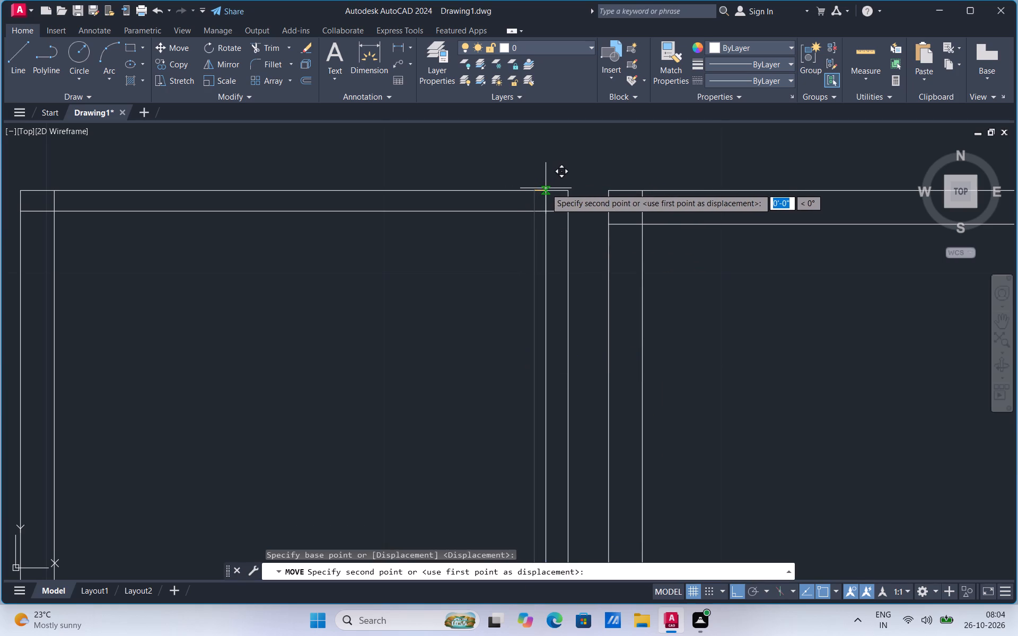
{"action": "left_click", "coordinate": [547, 189]}
Move the left rectangle's left inner line slightly outward, closer to its left edge.
{"action": "scroll", "coordinate": [703, 181], "scroll_direction": "down", "scroll_amount": 1}
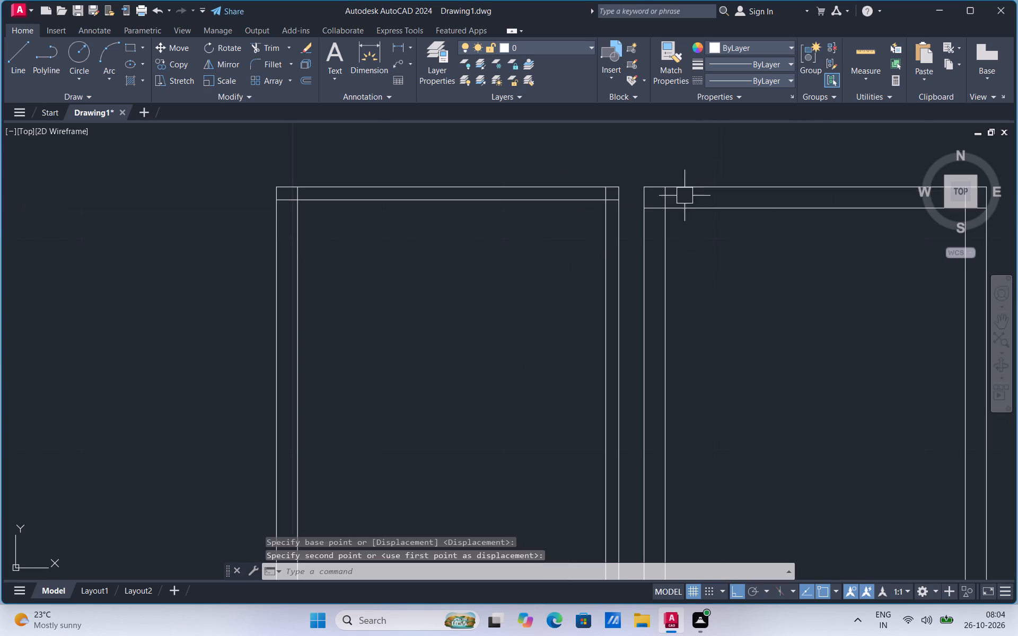
{"action": "left_click", "coordinate": [300, 248]}
{"action": "right_click", "coordinate": [300, 248]}
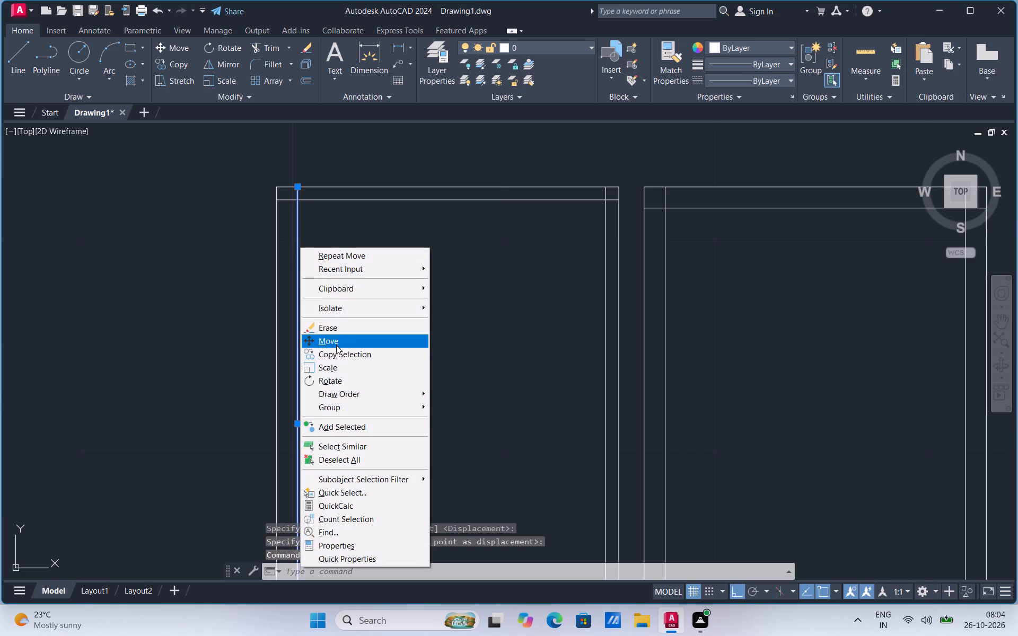
{"action": "left_click", "coordinate": [336, 345]}
{"action": "scroll", "coordinate": [308, 192], "scroll_direction": "up", "scroll_amount": 2}
{"action": "left_click", "coordinate": [282, 181]}
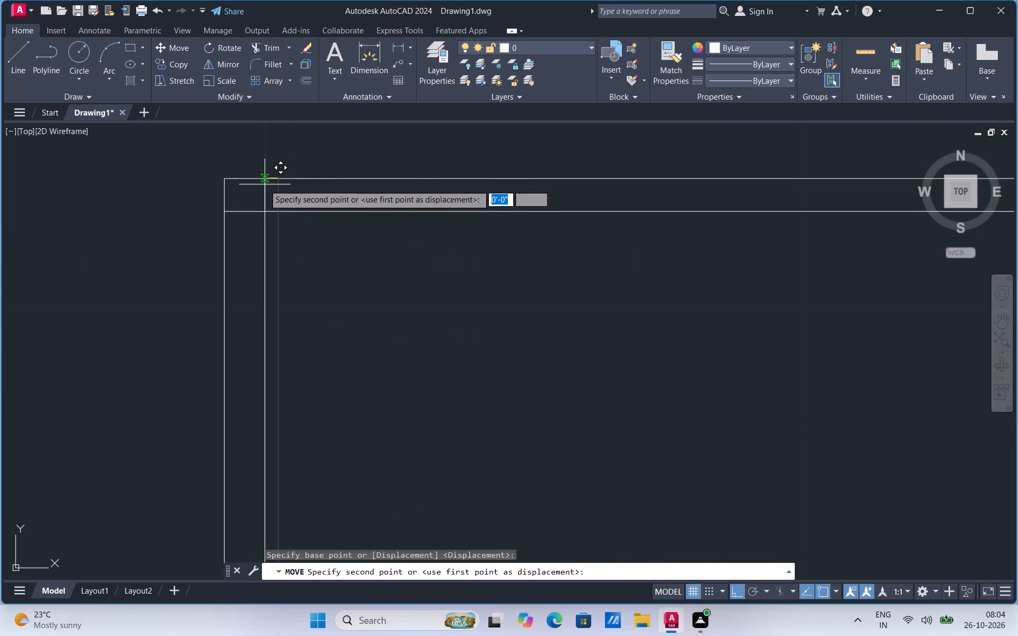
{"action": "left_click", "coordinate": [262, 183]}
Move the left rectangle's lower inner line slightly down, closer to its bottom edge.
{"action": "scroll", "coordinate": [350, 184], "scroll_direction": "down", "scroll_amount": 4}
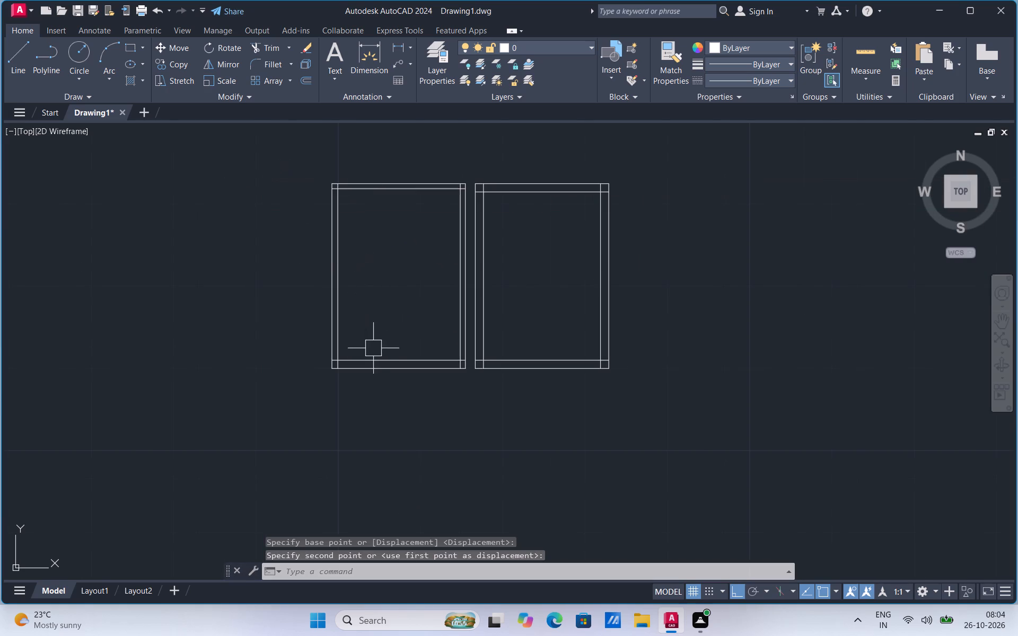
{"action": "scroll", "coordinate": [373, 359], "scroll_direction": "up", "scroll_amount": 2}
{"action": "left_click", "coordinate": [373, 359]}
{"action": "right_click", "coordinate": [372, 365]}
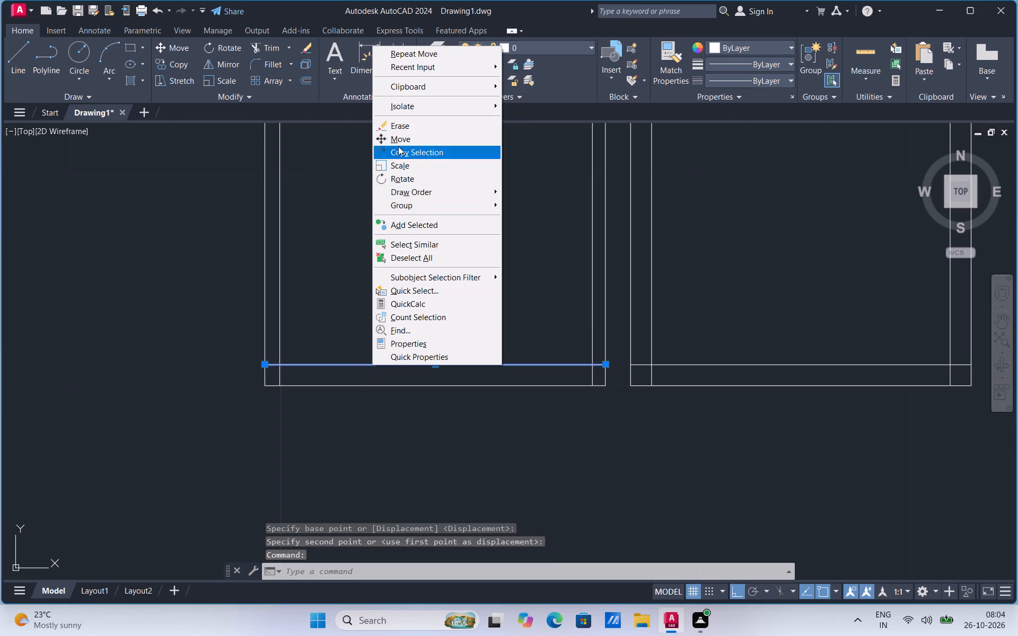
{"action": "left_click", "coordinate": [398, 144]}
{"action": "scroll", "coordinate": [593, 358], "scroll_direction": "up", "scroll_amount": 2}
{"action": "left_click", "coordinate": [621, 375]}
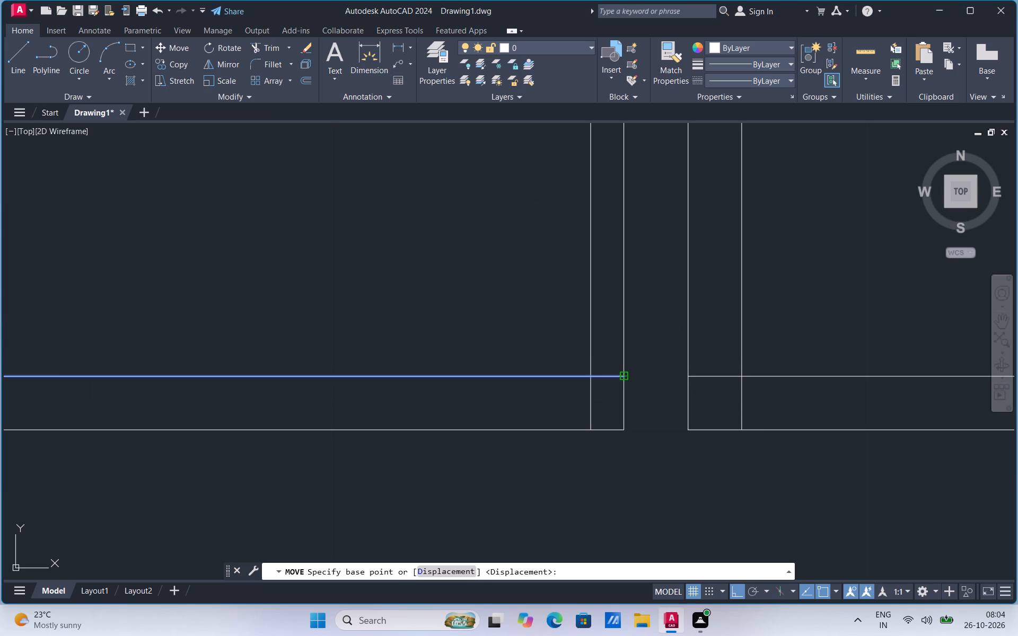
{"action": "left_click", "coordinate": [622, 393]}
{"action": "scroll", "coordinate": [612, 446], "scroll_direction": "down", "scroll_amount": 1}
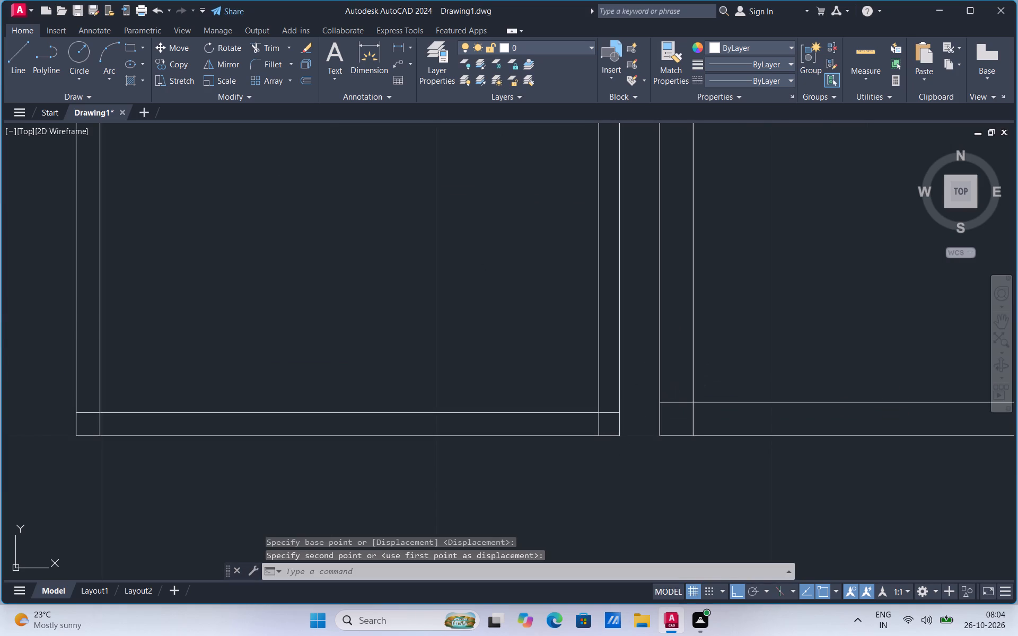
Move the right rectangle's left inner line slightly outward, closer to its left edge.
{"action": "left_click", "coordinate": [692, 379]}
{"action": "right_click", "coordinate": [692, 379]}
{"action": "left_click", "coordinate": [726, 155]}
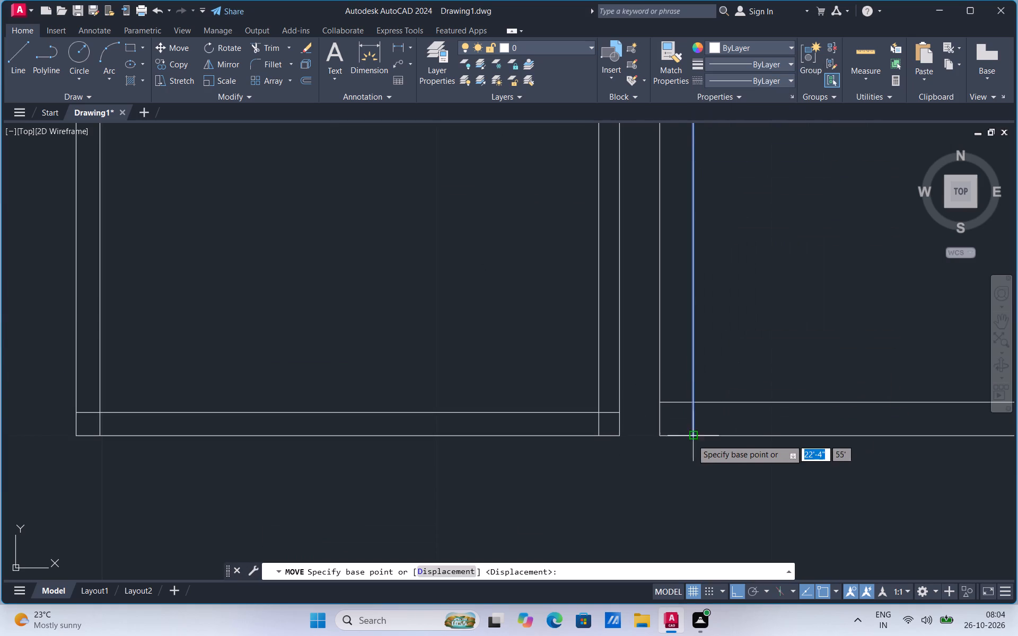
{"action": "scroll", "coordinate": [686, 437], "scroll_direction": "up", "scroll_amount": 1}
{"action": "left_click", "coordinate": [698, 435]}
{"action": "left_click", "coordinate": [676, 436]}
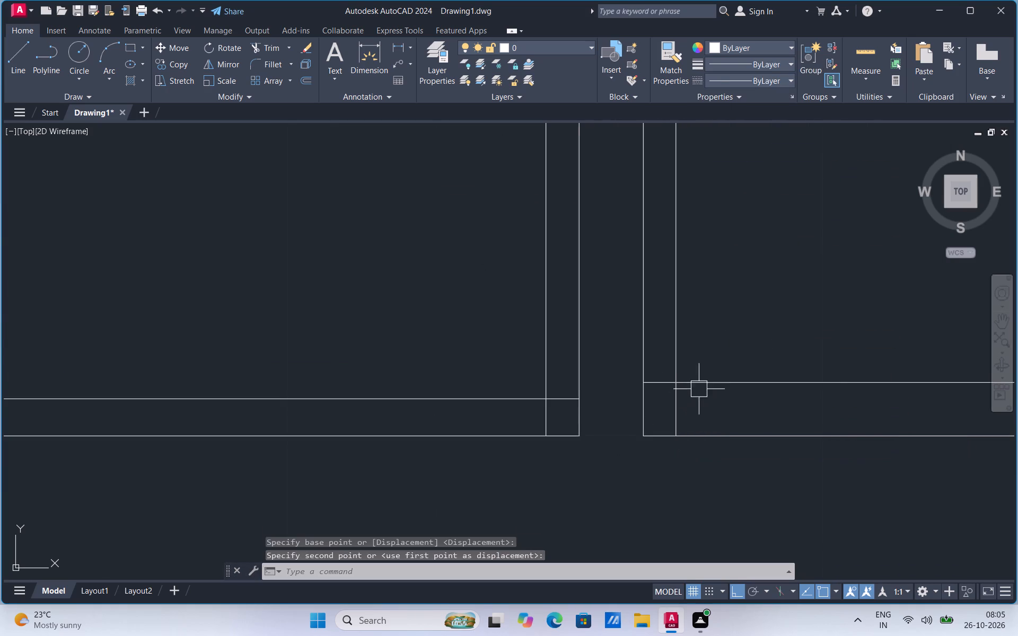
Move the right rectangle's lower inner line slightly down, closer to its bottom edge.
{"action": "left_click", "coordinate": [699, 389]}
{"action": "right_click", "coordinate": [699, 389]}
{"action": "left_click", "coordinate": [729, 161]}
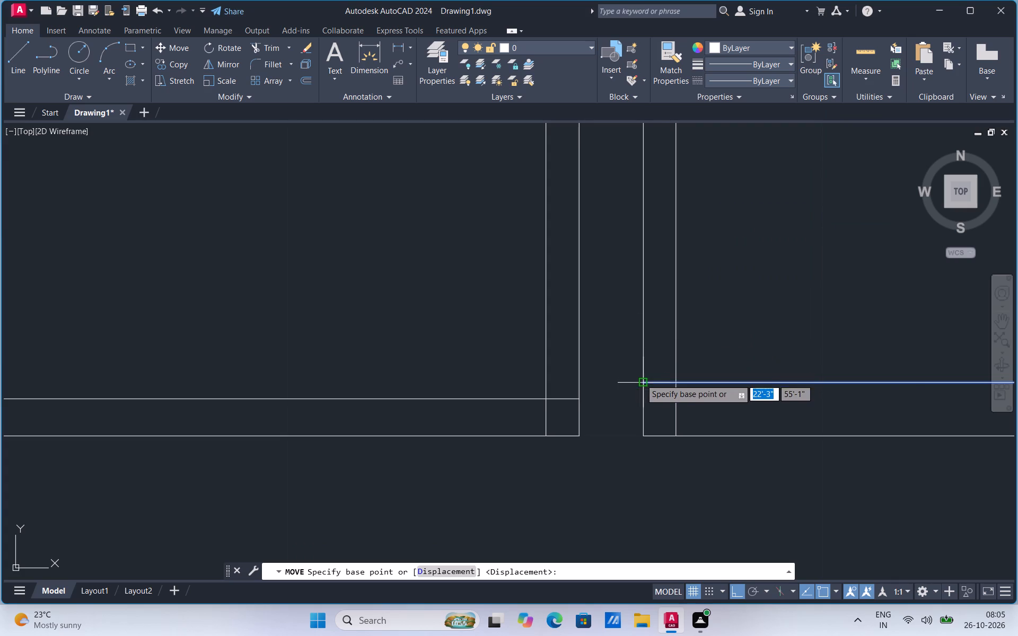
{"action": "left_click", "coordinate": [642, 380]}
{"action": "left_click", "coordinate": [642, 401]}
{"action": "scroll", "coordinate": [518, 455], "scroll_direction": "down", "scroll_amount": 2}
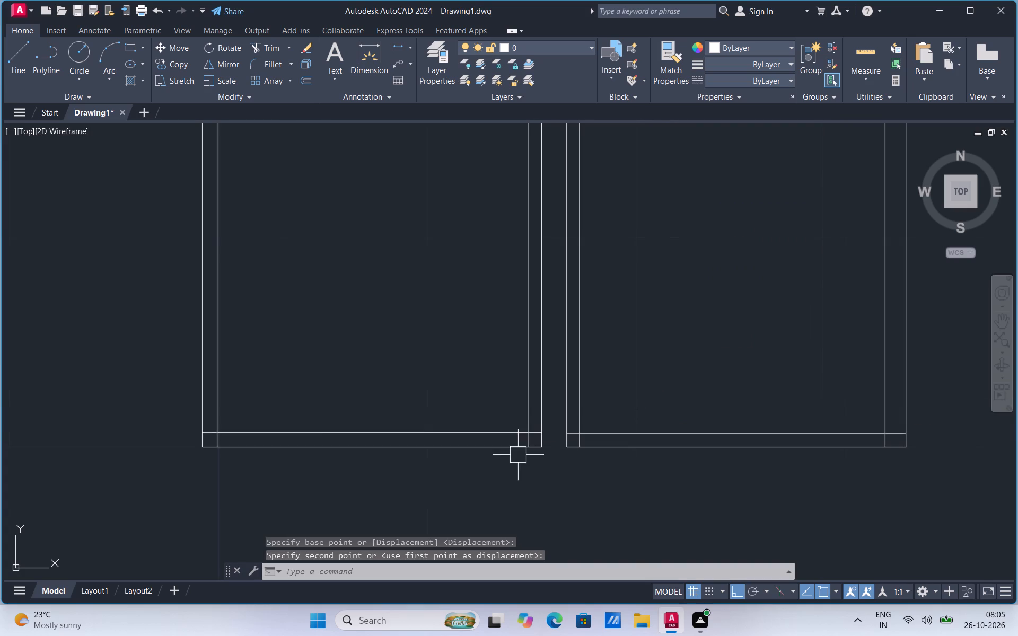
Move the right rectangle's right inner line slightly outward, closer to its right edge.
{"action": "scroll", "coordinate": [518, 455], "scroll_direction": "down", "scroll_amount": 1}
{"action": "left_click", "coordinate": [745, 307]}
{"action": "right_click", "coordinate": [745, 307]}
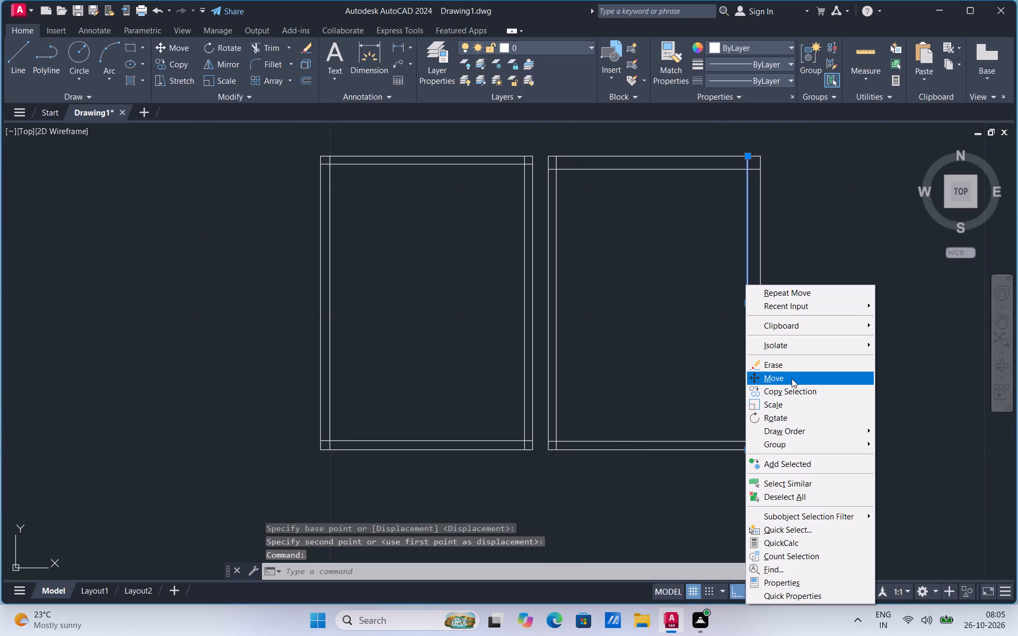
{"action": "left_click", "coordinate": [788, 379]}
{"action": "scroll", "coordinate": [732, 450], "scroll_direction": "up", "scroll_amount": 2}
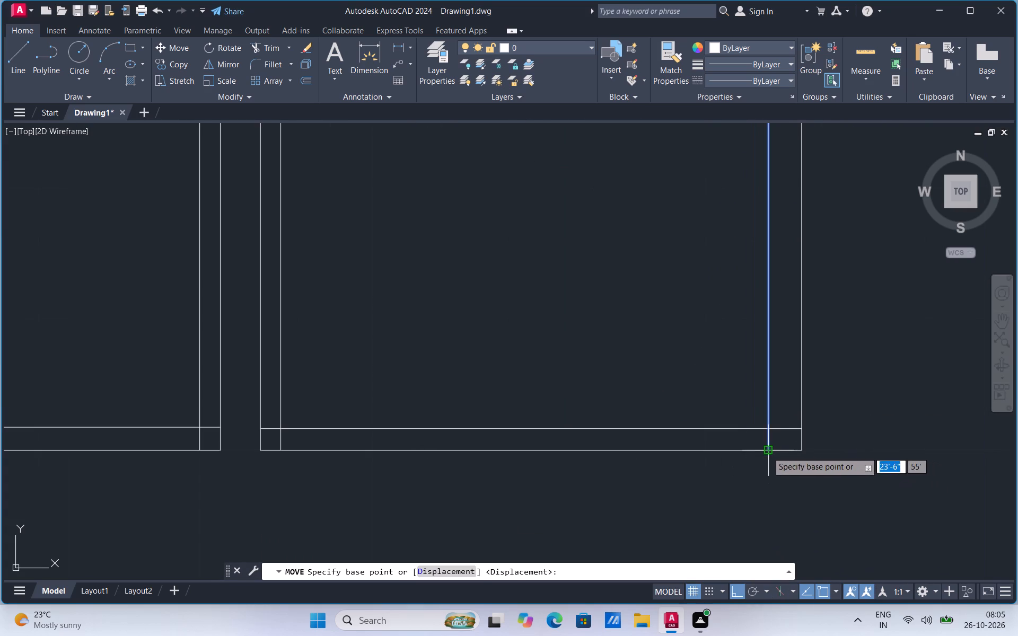
{"action": "left_click", "coordinate": [767, 452]}
{"action": "left_click", "coordinate": [779, 450]}
{"action": "scroll", "coordinate": [740, 507], "scroll_direction": "down", "scroll_amount": 1}
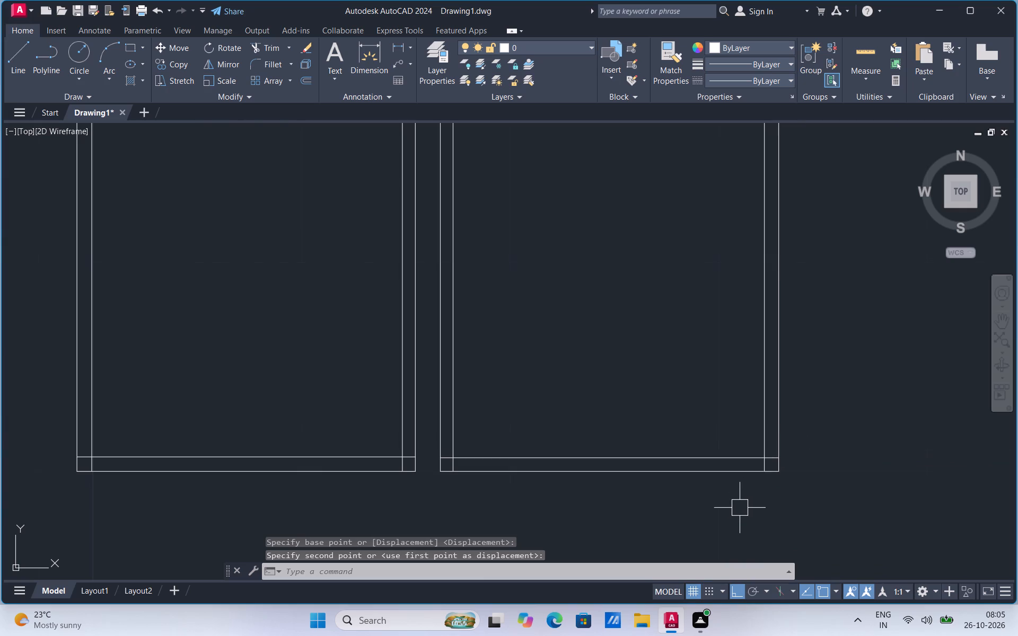
Move the right rectangle's upper inner line slightly up, closer to its top edge.
{"action": "scroll", "coordinate": [733, 504], "scroll_direction": "down", "scroll_amount": 2}
{"action": "scroll", "coordinate": [664, 297], "scroll_direction": "up", "scroll_amount": 2}
{"action": "left_click", "coordinate": [616, 351]}
{"action": "right_click", "coordinate": [616, 351]}
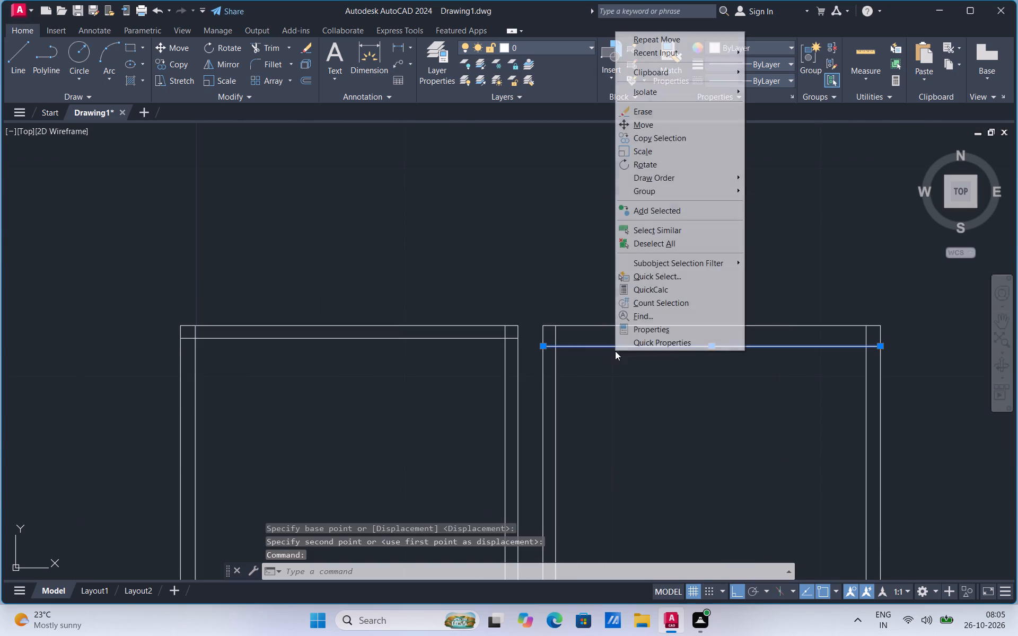
{"action": "left_click", "coordinate": [642, 129]}
{"action": "scroll", "coordinate": [527, 355], "scroll_direction": "up", "scroll_amount": 2}
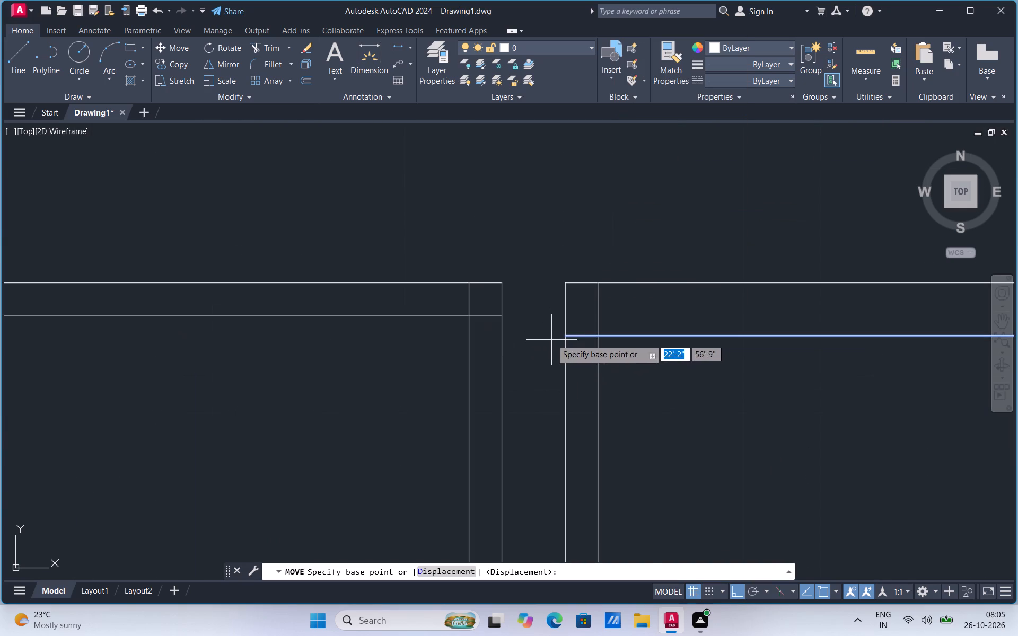
{"action": "left_click", "coordinate": [569, 335]}
{"action": "left_click", "coordinate": [569, 315]}
{"action": "scroll", "coordinate": [561, 344], "scroll_direction": "down", "scroll_amount": 3}
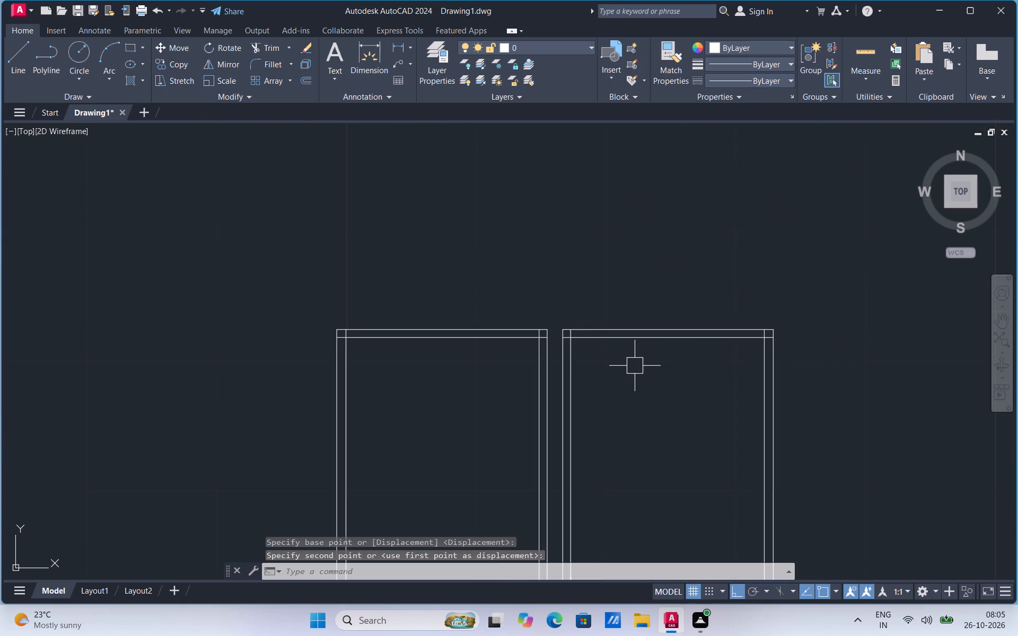
Move the left rectangle's right edge and adjacent inner line together horizontally into the gap toward the right rectangle.
{"action": "scroll", "coordinate": [598, 258], "scroll_direction": "down", "scroll_amount": 1}
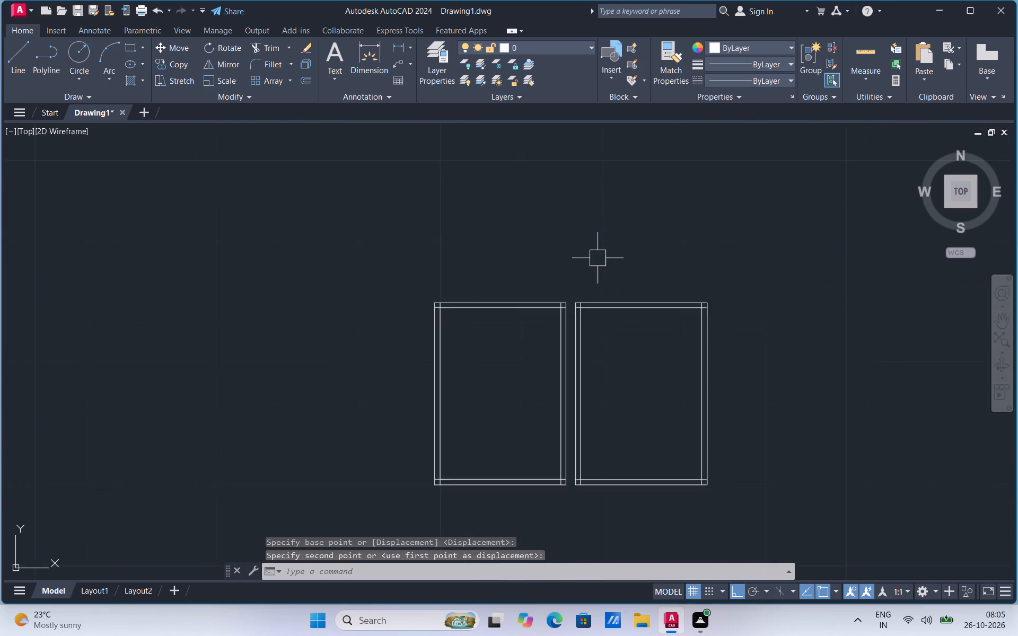
{"action": "scroll", "coordinate": [598, 258], "scroll_direction": "down", "scroll_amount": 1}
{"action": "scroll", "coordinate": [629, 377], "scroll_direction": "up", "scroll_amount": 1}
{"action": "scroll", "coordinate": [592, 239], "scroll_direction": "up", "scroll_amount": 1}
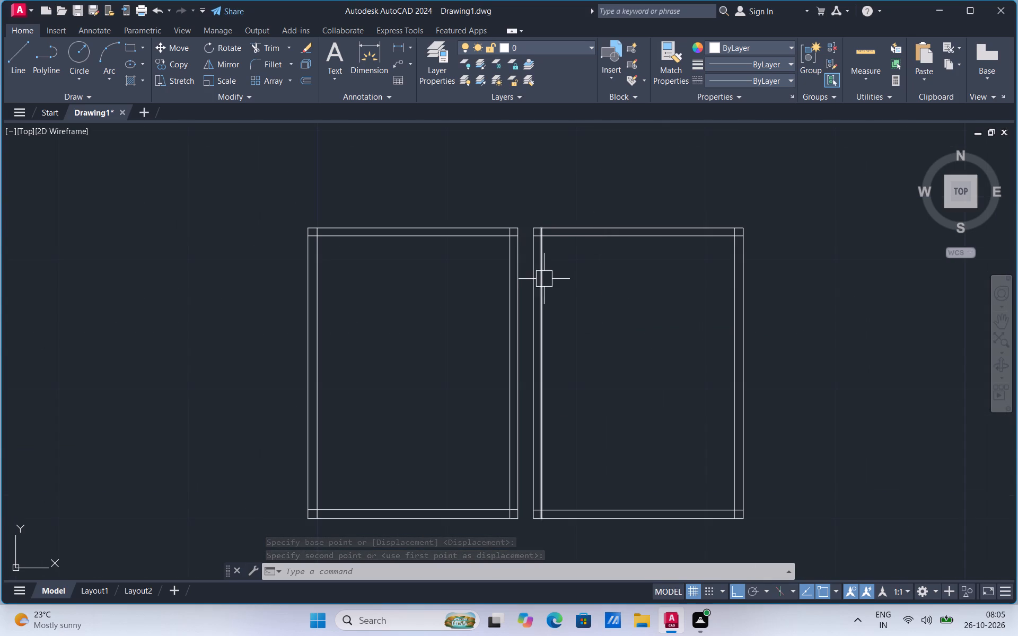
{"action": "scroll", "coordinate": [544, 279], "scroll_direction": "up", "scroll_amount": 1}
{"action": "left_click", "coordinate": [505, 310]}
{"action": "left_click", "coordinate": [489, 329]}
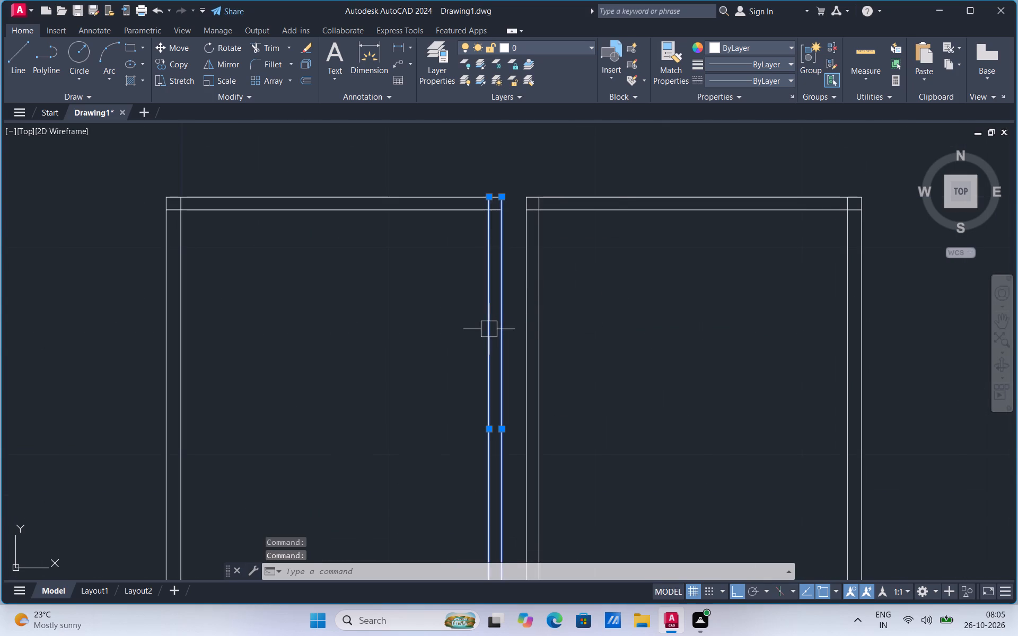
{"action": "right_click", "coordinate": [489, 329]}
{"action": "left_click", "coordinate": [526, 125]}
{"action": "scroll", "coordinate": [502, 178], "scroll_direction": "up", "scroll_amount": 2}
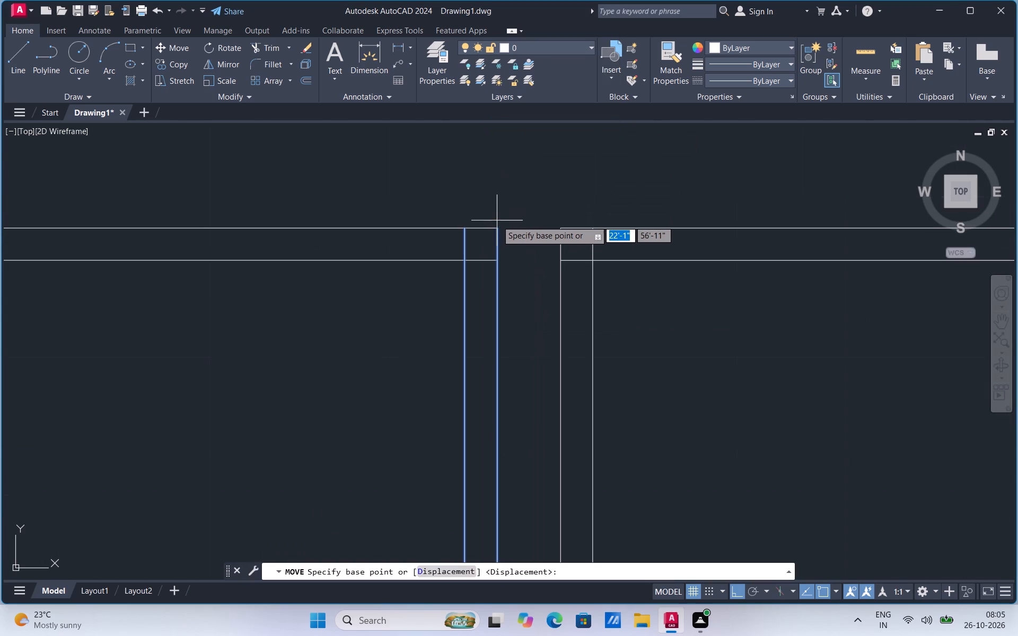
{"action": "left_click", "coordinate": [497, 228]}
{"action": "left_click", "coordinate": [520, 229]}
Move the right rectangle's left edge and adjacent inner line together toward the left rectangle, leaving only a narrow gap.
{"action": "left_click", "coordinate": [560, 296]}
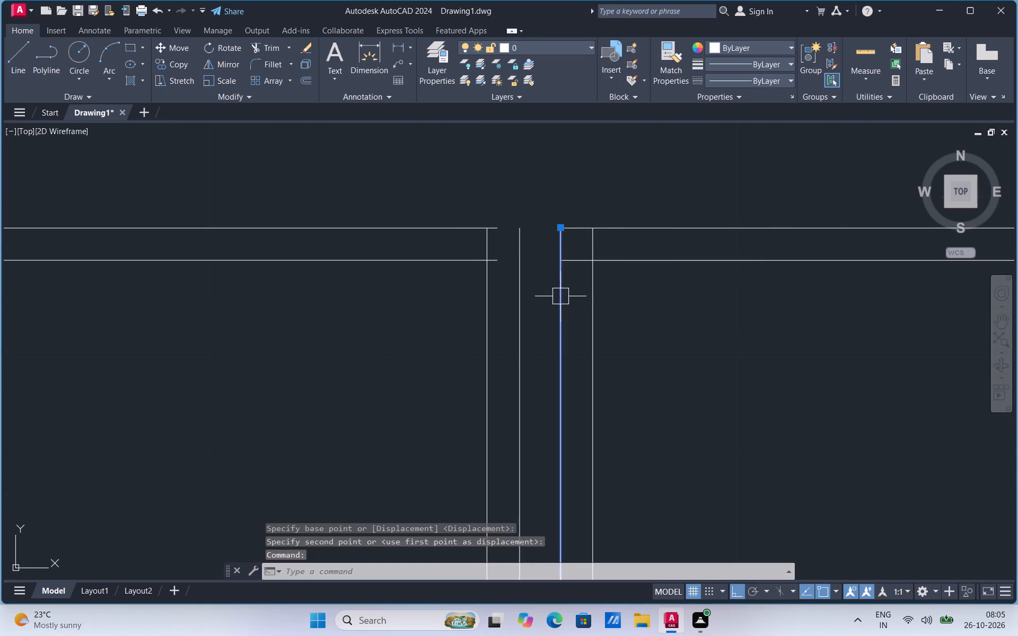
{"action": "left_click", "coordinate": [592, 295]}
{"action": "right_click", "coordinate": [593, 295]}
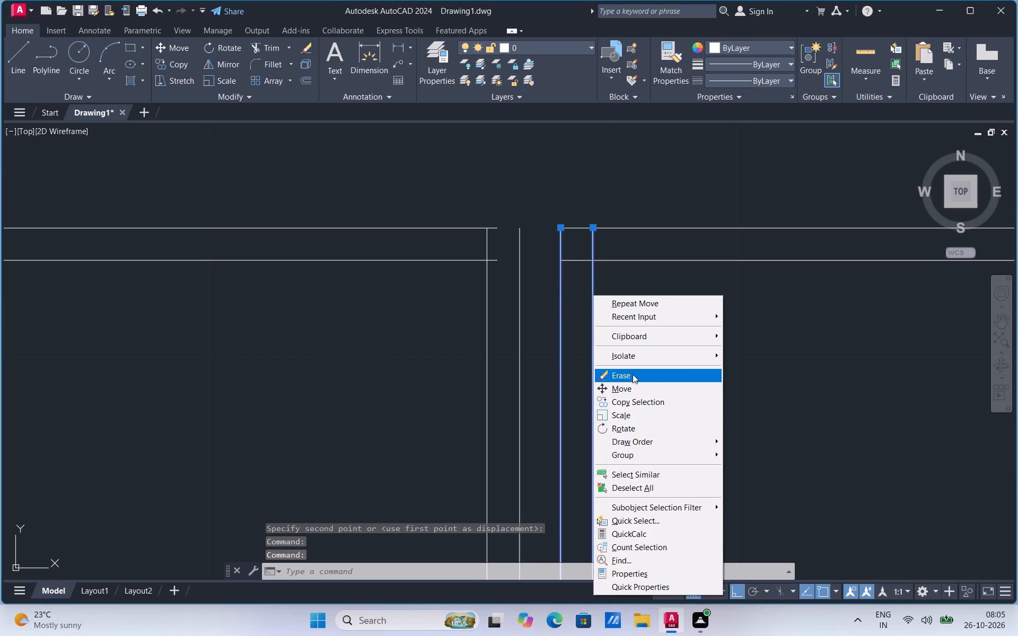
{"action": "left_click", "coordinate": [630, 387]}
{"action": "left_click", "coordinate": [562, 231]}
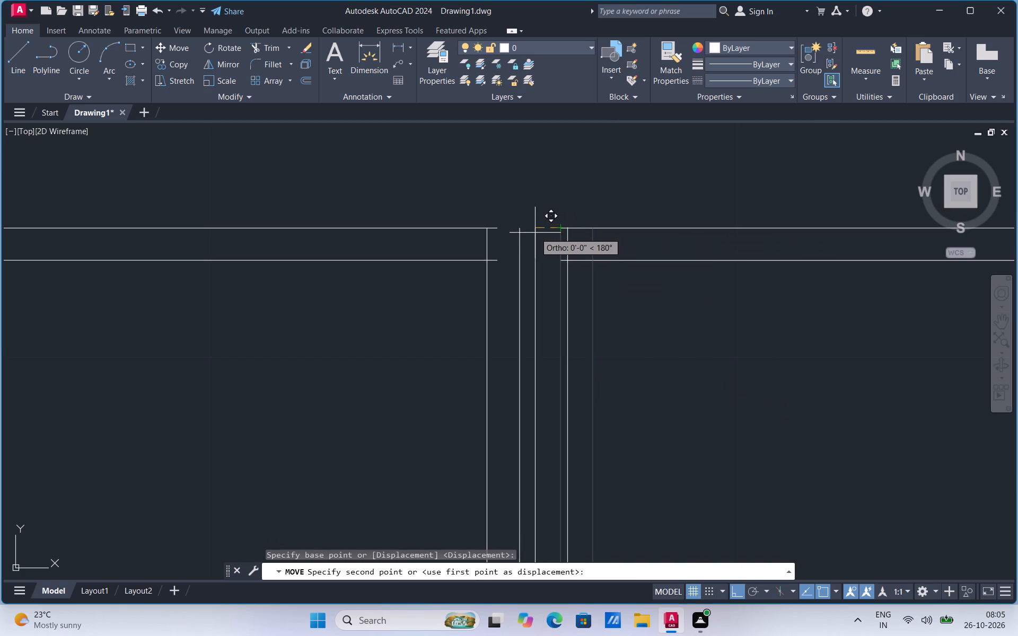
{"action": "left_click", "coordinate": [531, 232]}
Extend the top edges and upper inner lines of both rectangles across the middle gap to meet the moved vertical lines.
{"action": "scroll", "coordinate": [531, 233], "scroll_direction": "down", "scroll_amount": 1}
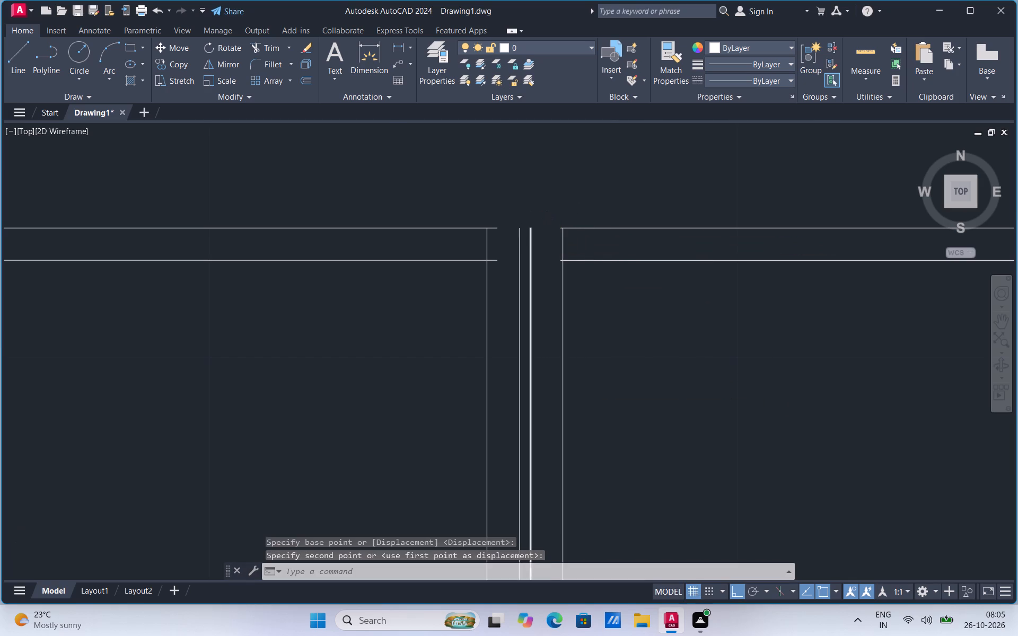
{"action": "scroll", "coordinate": [579, 200], "scroll_direction": "up", "scroll_amount": 1}
{"action": "type", "text": "ex"}
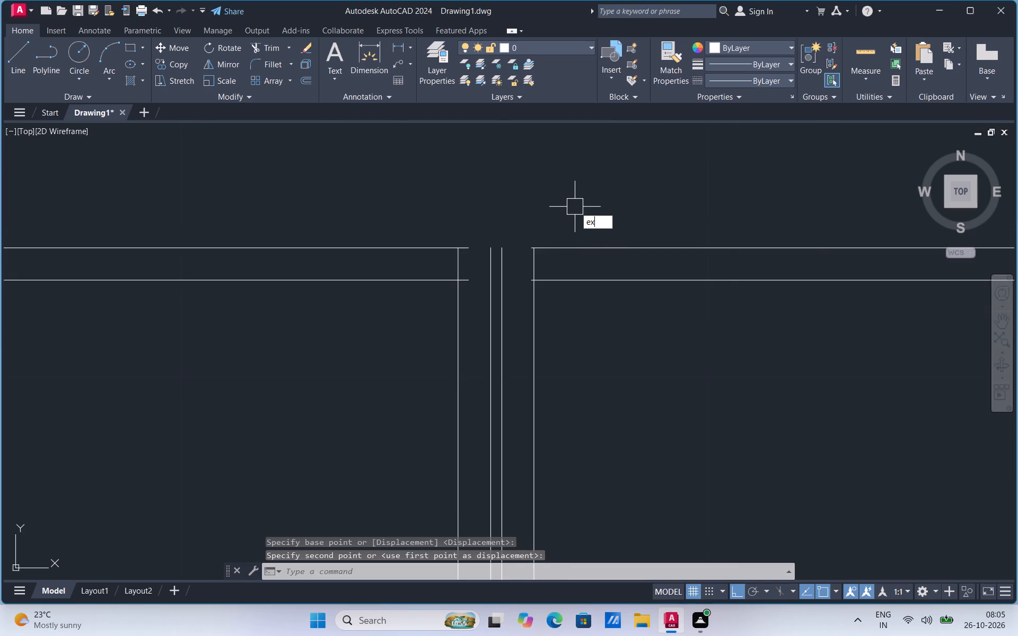
{"action": "left_click", "coordinate": [618, 237]}
{"action": "left_click", "coordinate": [548, 249]}
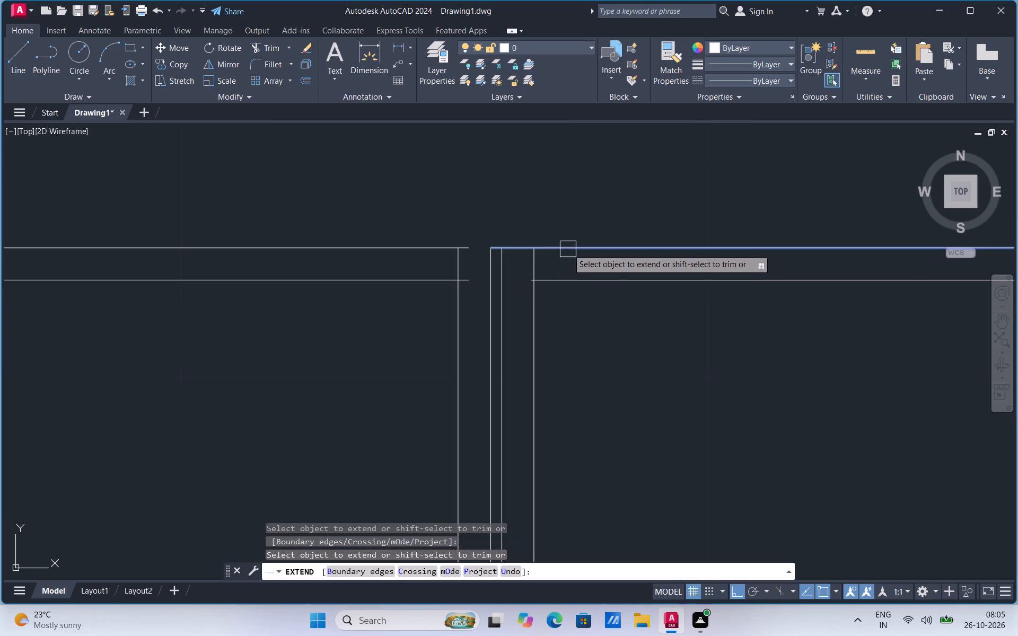
{"action": "left_click", "coordinate": [568, 249]}
{"action": "left_click", "coordinate": [560, 285]}
{"action": "left_click", "coordinate": [553, 247]}
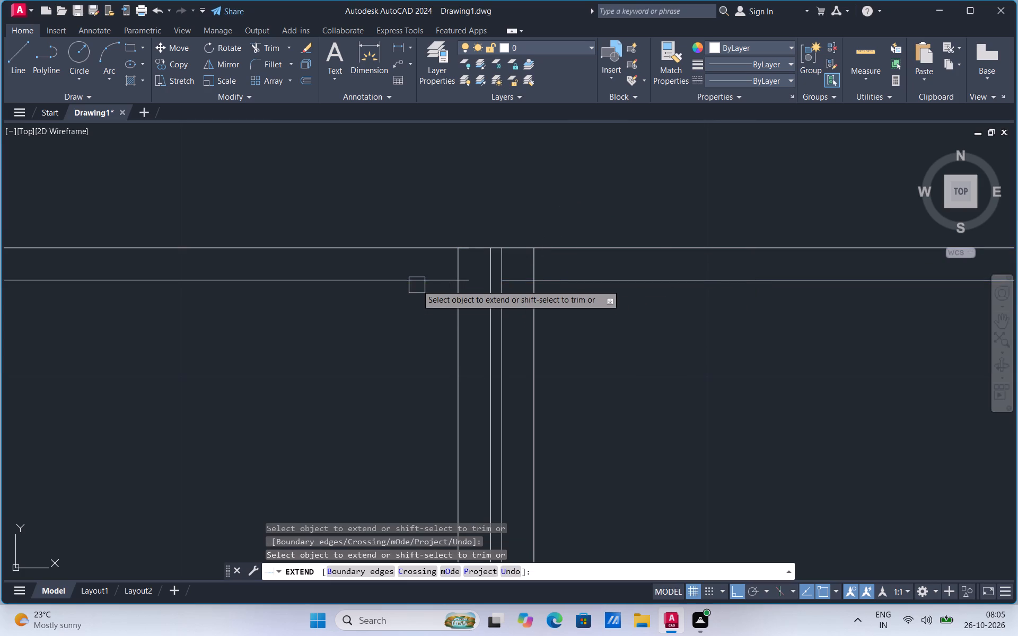
{"action": "left_click", "coordinate": [417, 284]}
{"action": "left_click", "coordinate": [428, 280]}
{"action": "scroll", "coordinate": [519, 175], "scroll_direction": "down", "scroll_amount": 2}
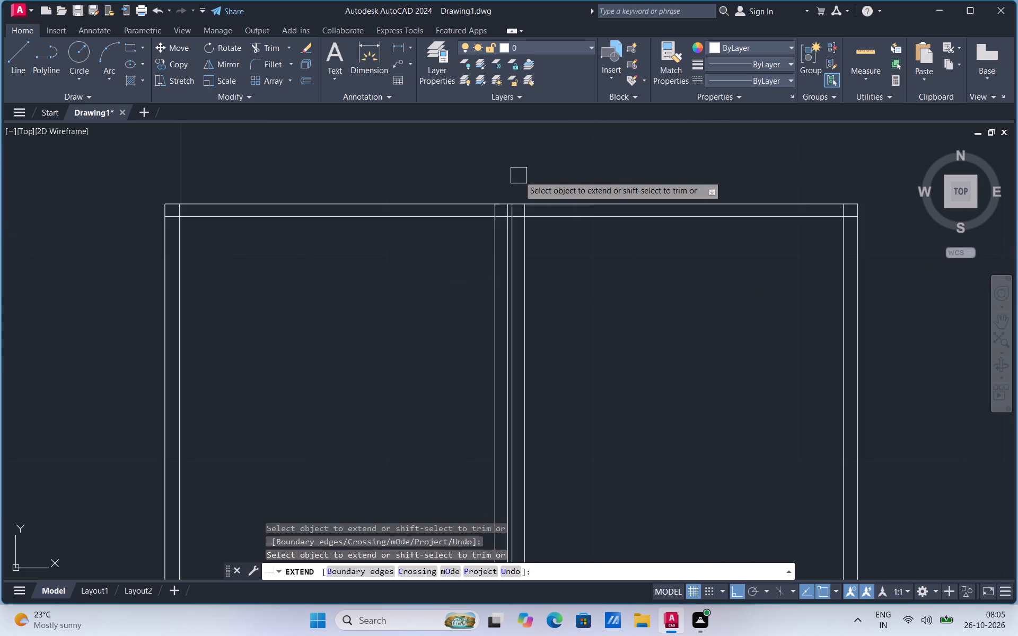
{"action": "scroll", "coordinate": [484, 189], "scroll_direction": "up", "scroll_amount": 2}
{"action": "scroll", "coordinate": [563, 179], "scroll_direction": "up", "scroll_amount": 1}
{"action": "key", "text": "Escape"}
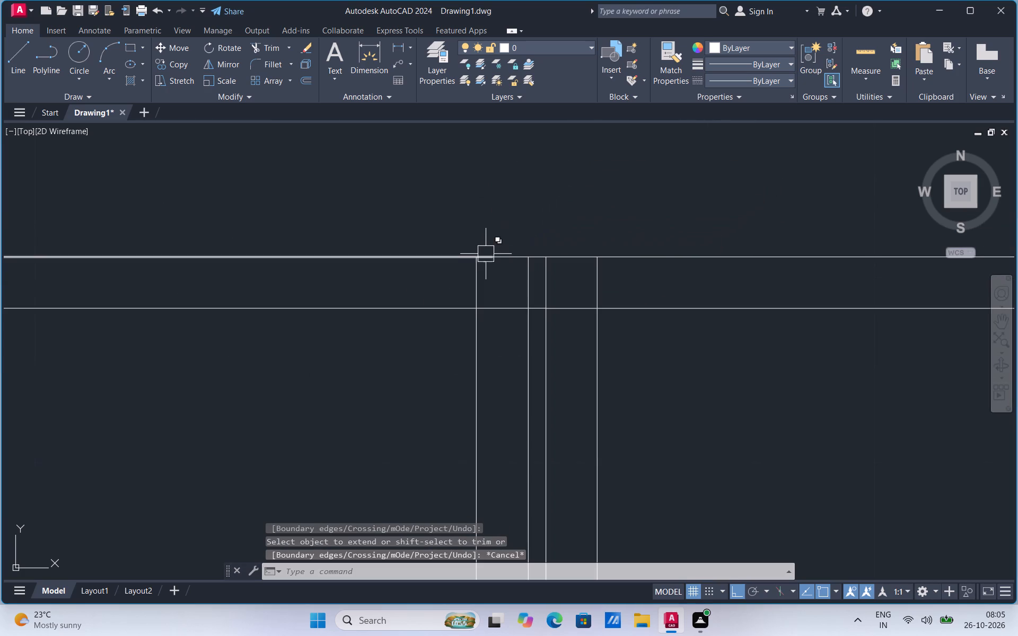
Replace the separate top edge lines of the two rectangles with a single 2'-10" line between their outer top corners.
{"action": "left_click", "coordinate": [485, 255]}
{"action": "key", "text": "Delete"}
{"action": "left_click", "coordinate": [568, 250]}
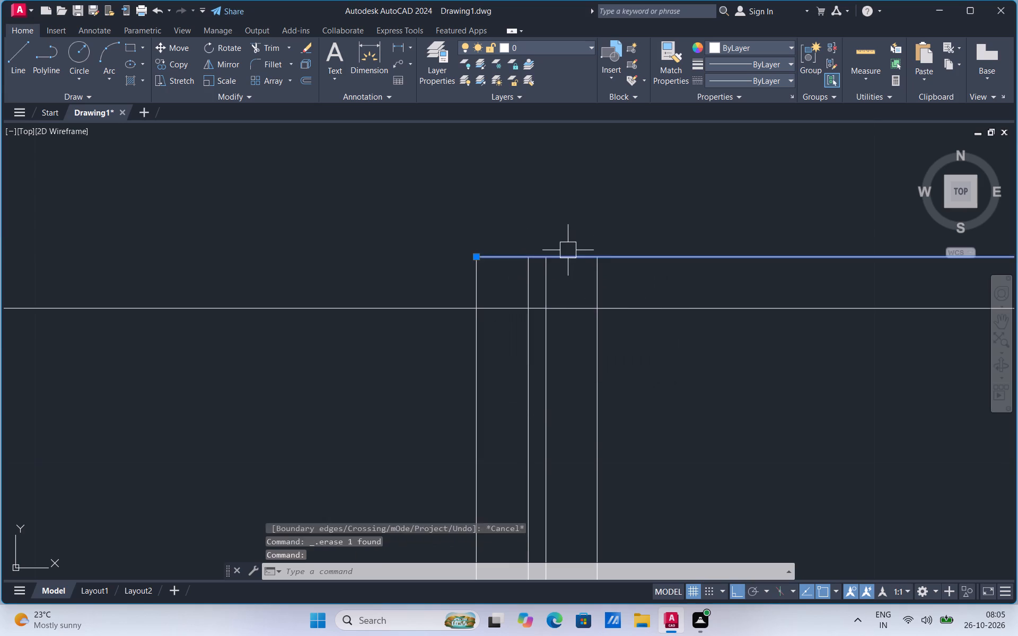
{"action": "key", "text": "Delete"}
{"action": "scroll", "coordinate": [612, 249], "scroll_direction": "down", "scroll_amount": 2}
{"action": "left_click", "coordinate": [27, 68]}
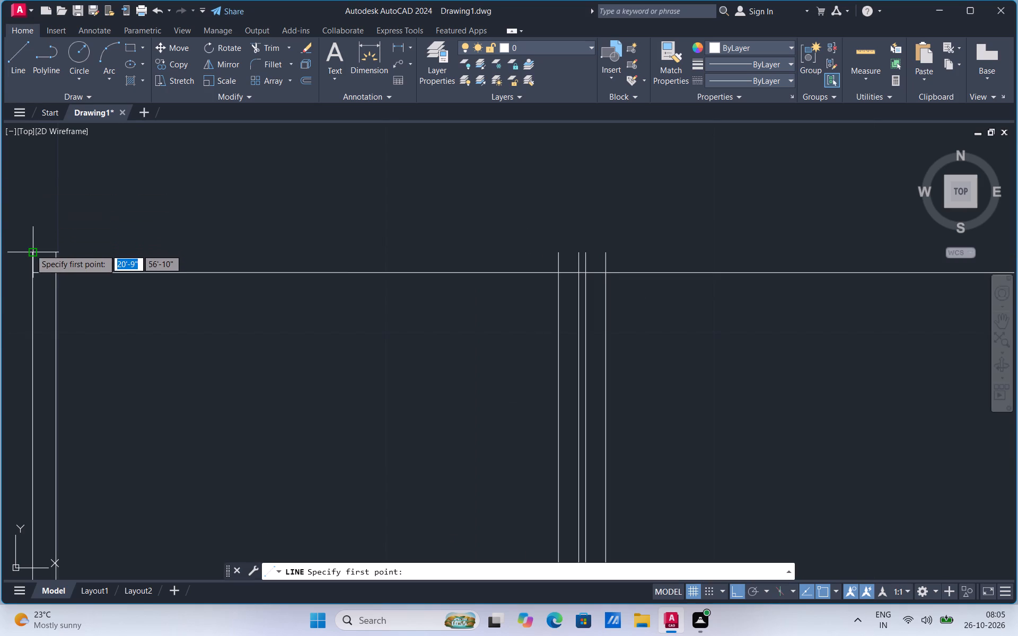
{"action": "left_click", "coordinate": [30, 252]}
{"action": "scroll", "coordinate": [30, 252], "scroll_direction": "down", "scroll_amount": 2}
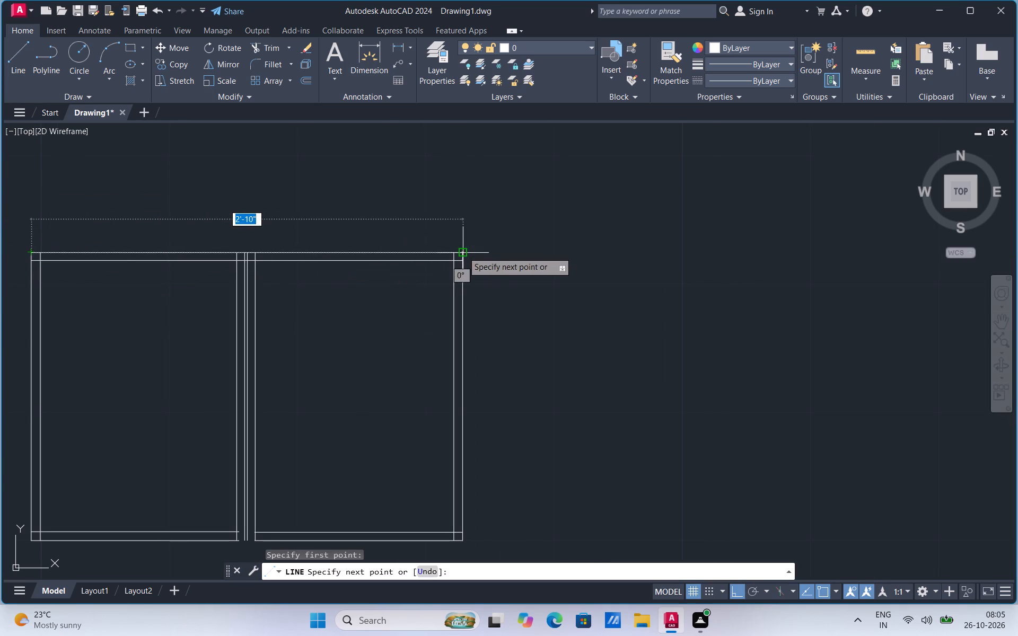
{"action": "left_click", "coordinate": [463, 252]}
{"action": "key", "text": "Escape"}
Replace the separate bottom edge lines of the two rectangles with a single line between their outer bottom corners.
{"action": "scroll", "coordinate": [599, 217], "scroll_direction": "down", "scroll_amount": 2}
{"action": "scroll", "coordinate": [436, 346], "scroll_direction": "up", "scroll_amount": 2}
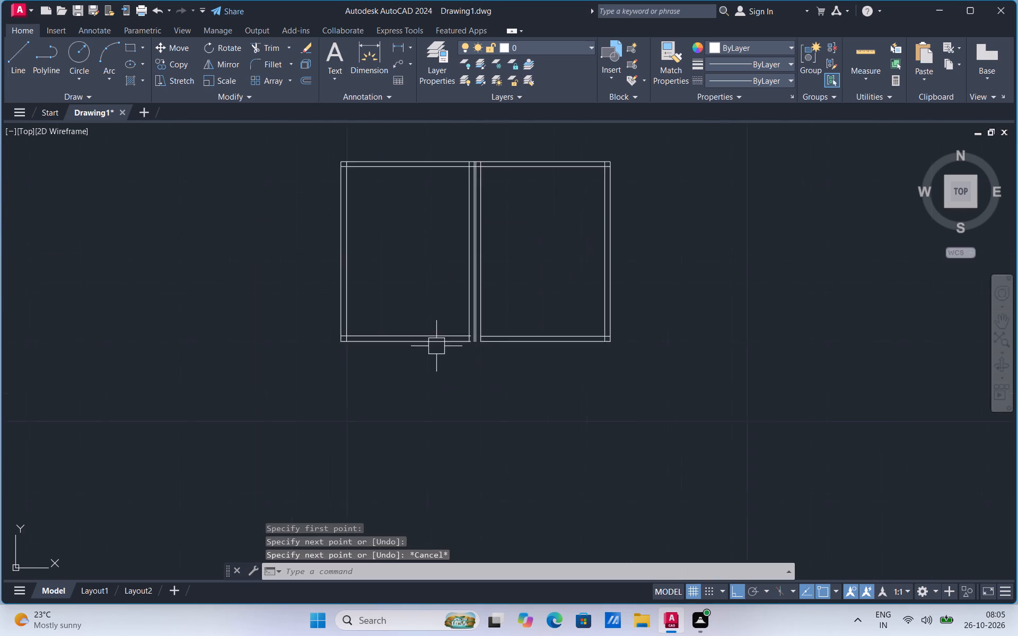
{"action": "scroll", "coordinate": [497, 331], "scroll_direction": "up", "scroll_amount": 2}
{"action": "left_click", "coordinate": [438, 352]}
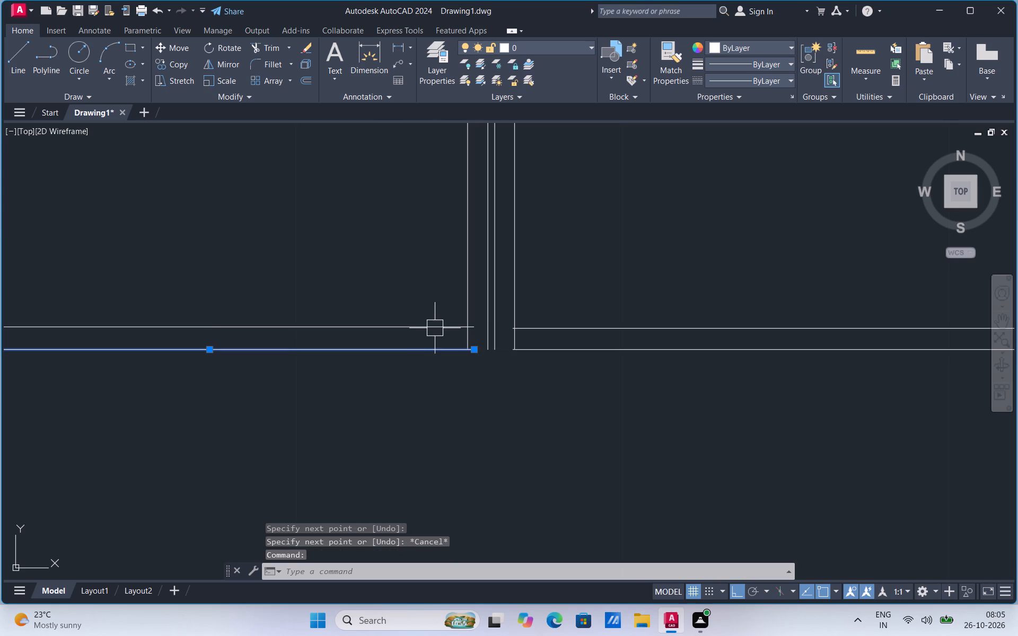
{"action": "left_click", "coordinate": [435, 328]}
{"action": "key", "text": "Escape"}
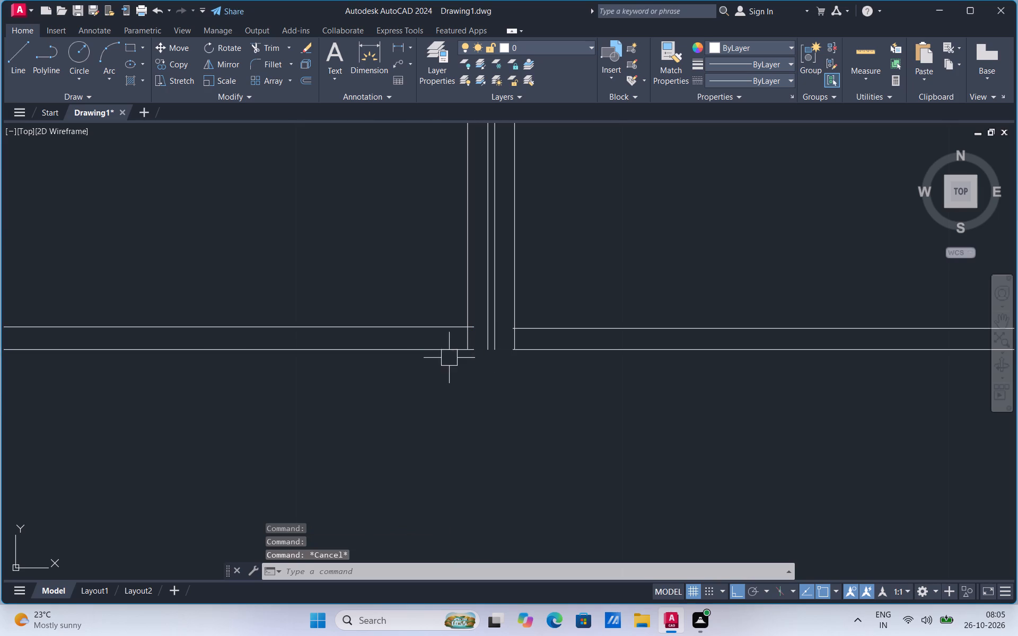
{"action": "left_click", "coordinate": [445, 352]}
{"action": "left_click", "coordinate": [608, 350]}
{"action": "key", "text": "Delete"}
{"action": "scroll", "coordinate": [555, 395], "scroll_direction": "down", "scroll_amount": 1}
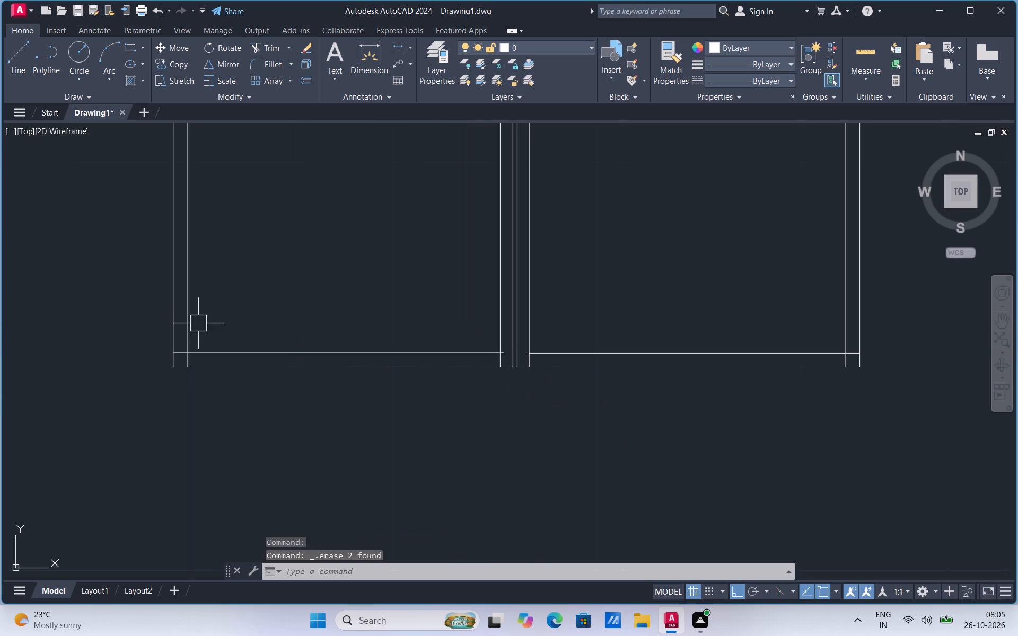
{"action": "left_click", "coordinate": [12, 66]}
{"action": "left_click", "coordinate": [170, 366]}
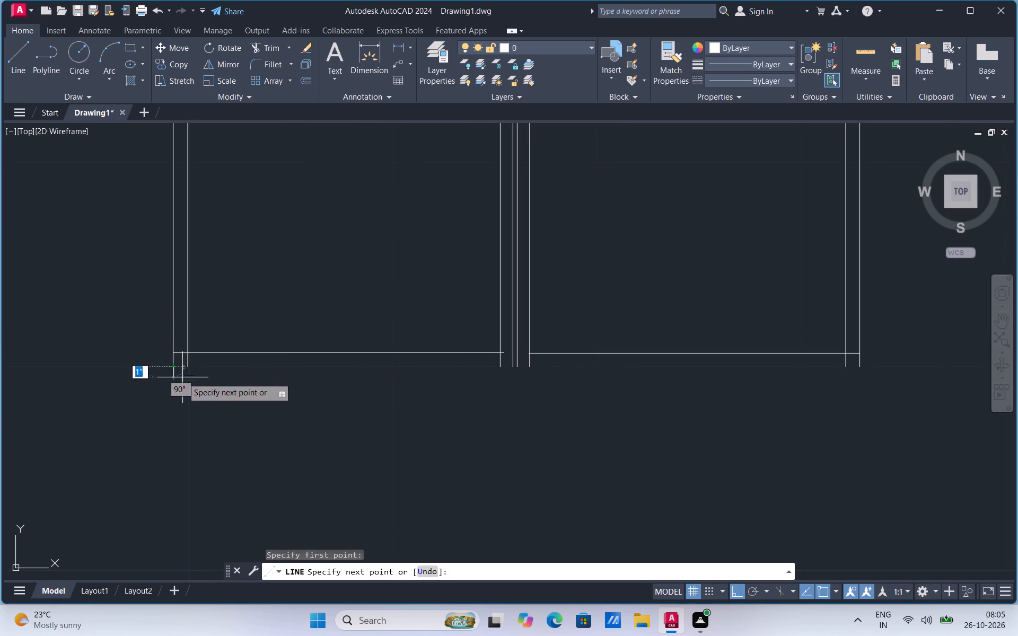
{"action": "left_click", "coordinate": [862, 367]}
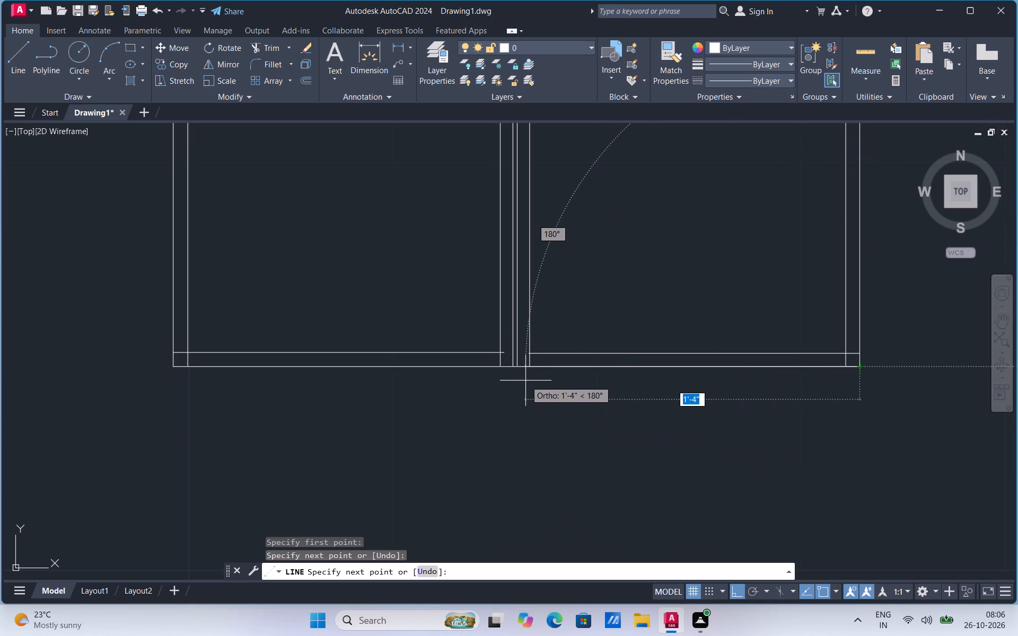
{"action": "scroll", "coordinate": [525, 381], "scroll_direction": "up", "scroll_amount": 1}
{"action": "key", "text": "Escape"}
Erase the right rectangle's lower inner line and extend the left rectangle's lower inner line across to the right outer edge.
{"action": "left_click", "coordinate": [565, 342]}
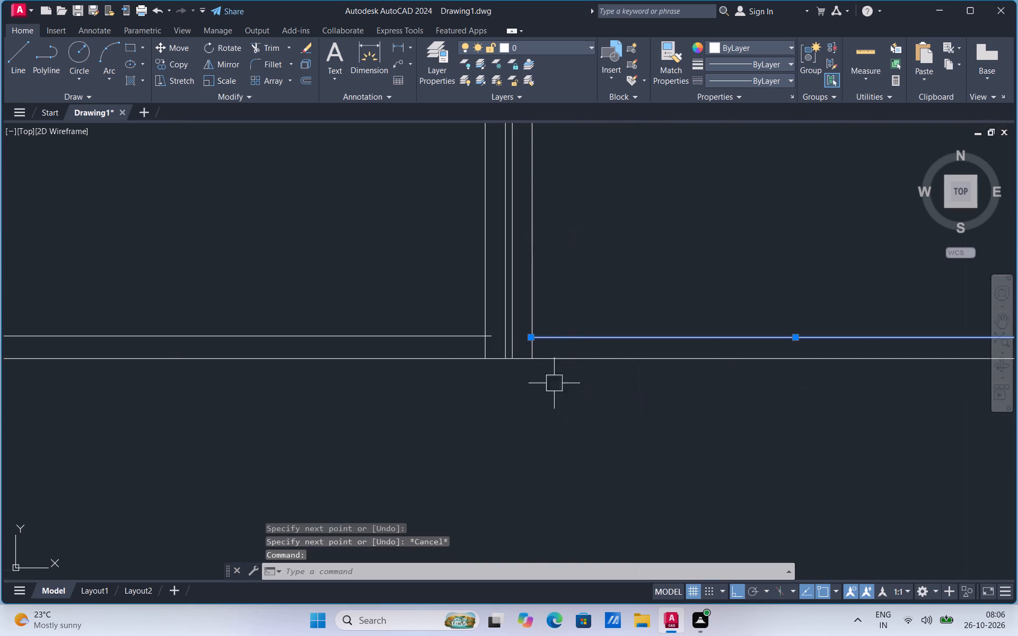
{"action": "key", "text": "Delete"}
{"action": "scroll", "coordinate": [493, 460], "scroll_direction": "down", "scroll_amount": 1}
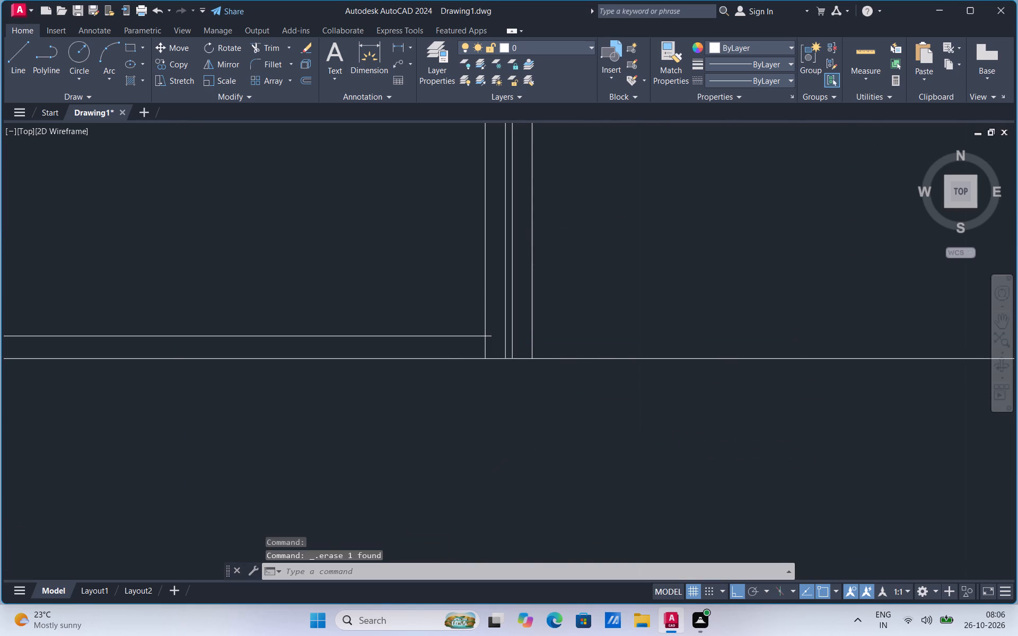
{"action": "type", "text": "ex"}
{"action": "left_click", "coordinate": [539, 489]}
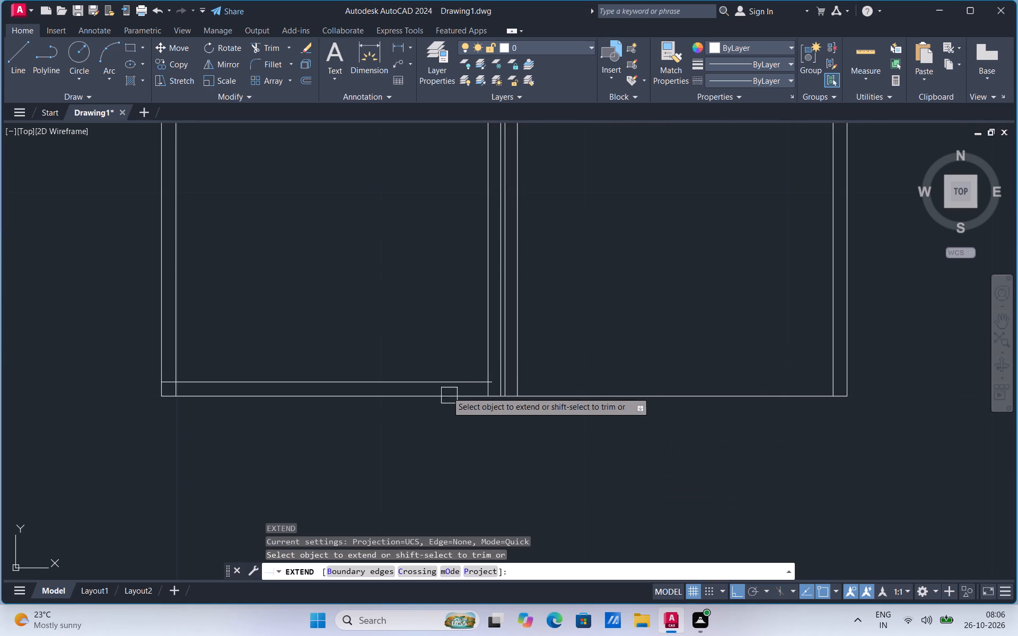
{"action": "left_click", "coordinate": [448, 387]}
{"action": "left_click", "coordinate": [459, 382]}
{"action": "left_click", "coordinate": [465, 381]}
{"action": "left_click", "coordinate": [473, 381]}
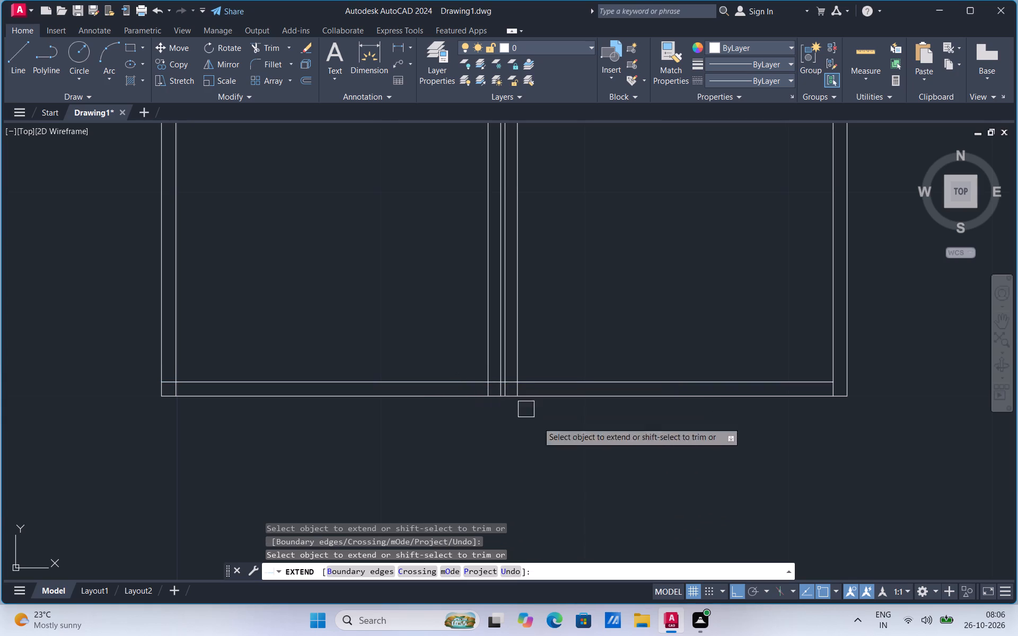
{"action": "scroll", "coordinate": [553, 502], "scroll_direction": "down", "scroll_amount": 1}
{"action": "left_click", "coordinate": [645, 420]}
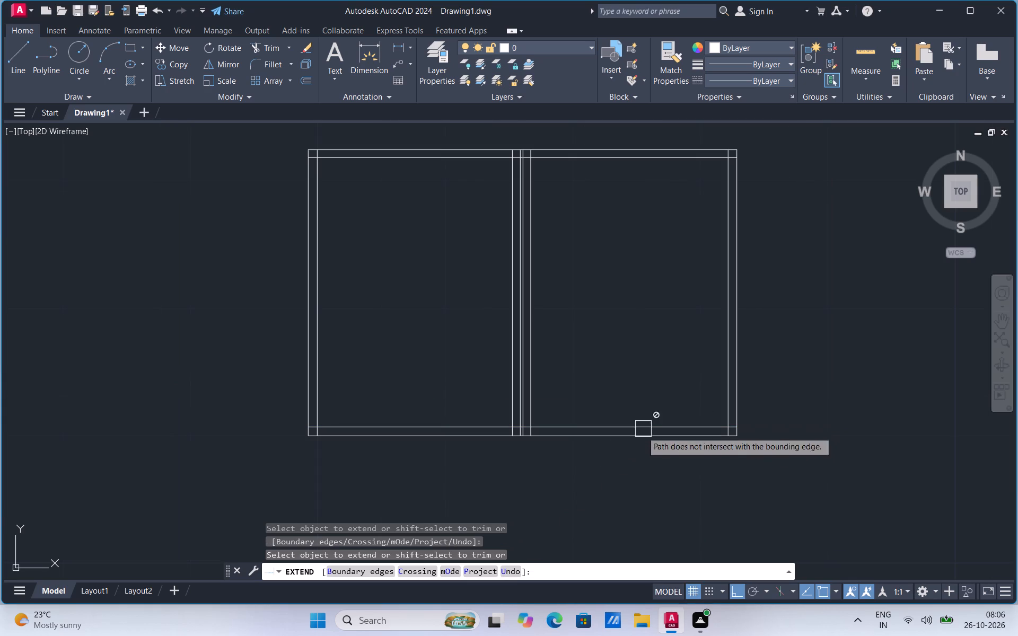
{"action": "key", "text": "Escape"}
Move the two innermost central vertical lines slightly apart horizontally, one to the left and the other to the right.
{"action": "scroll", "coordinate": [533, 167], "scroll_direction": "up", "scroll_amount": 1}
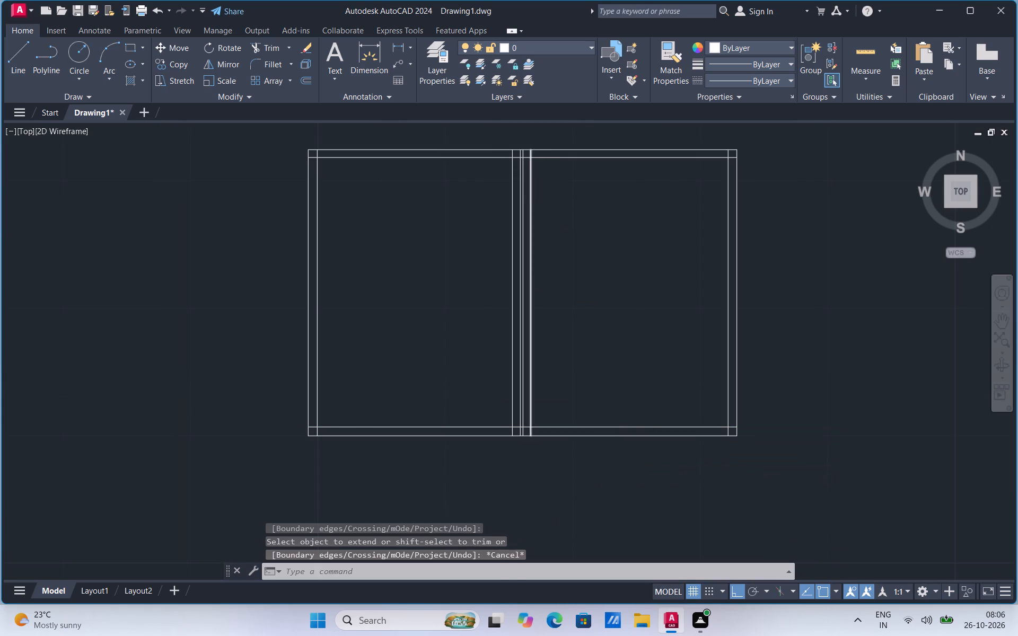
{"action": "scroll", "coordinate": [533, 167], "scroll_direction": "up", "scroll_amount": 1}
{"action": "left_click", "coordinate": [497, 216]}
{"action": "right_click", "coordinate": [497, 216]}
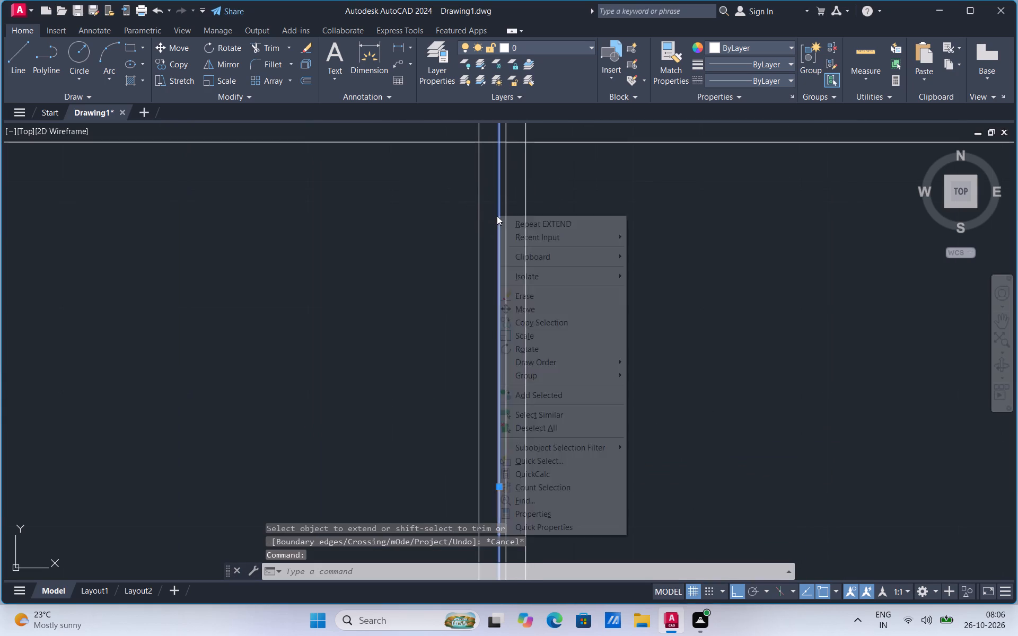
{"action": "left_click", "coordinate": [523, 313]}
{"action": "scroll", "coordinate": [520, 366], "scroll_direction": "down", "scroll_amount": 1}
{"action": "scroll", "coordinate": [503, 207], "scroll_direction": "up", "scroll_amount": 2}
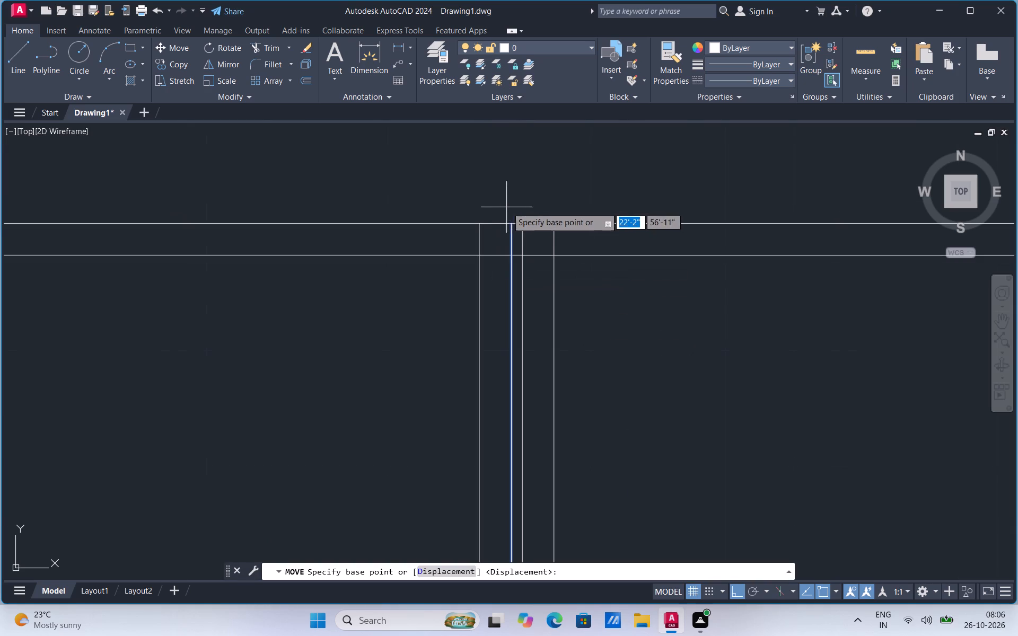
{"action": "left_click", "coordinate": [513, 223]}
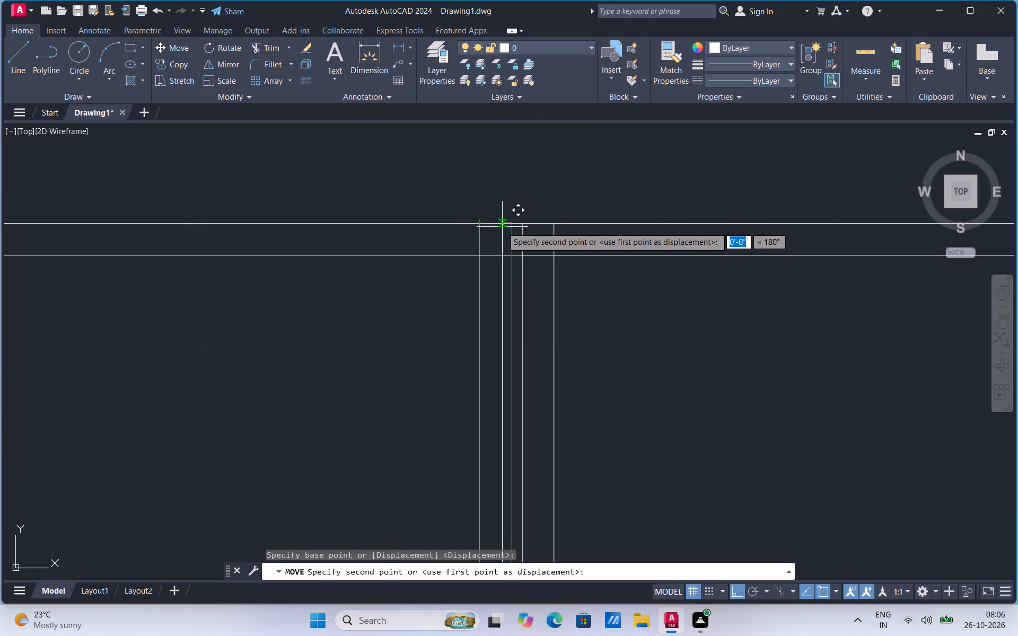
{"action": "left_click", "coordinate": [504, 227]}
{"action": "left_click", "coordinate": [520, 232]}
{"action": "right_click", "coordinate": [520, 232]}
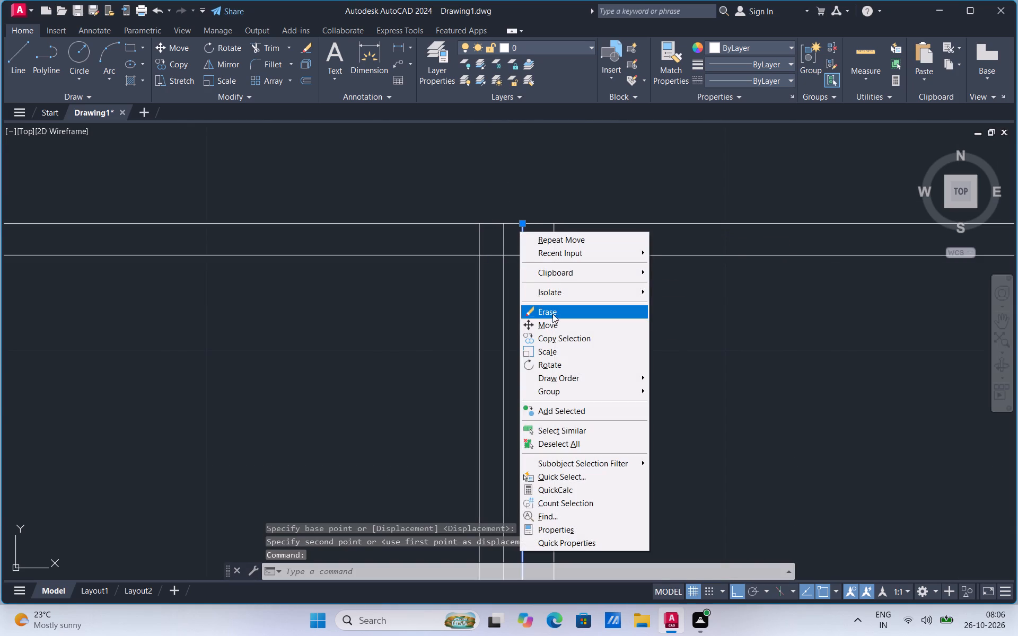
{"action": "left_click", "coordinate": [552, 322]}
{"action": "left_click", "coordinate": [524, 223]}
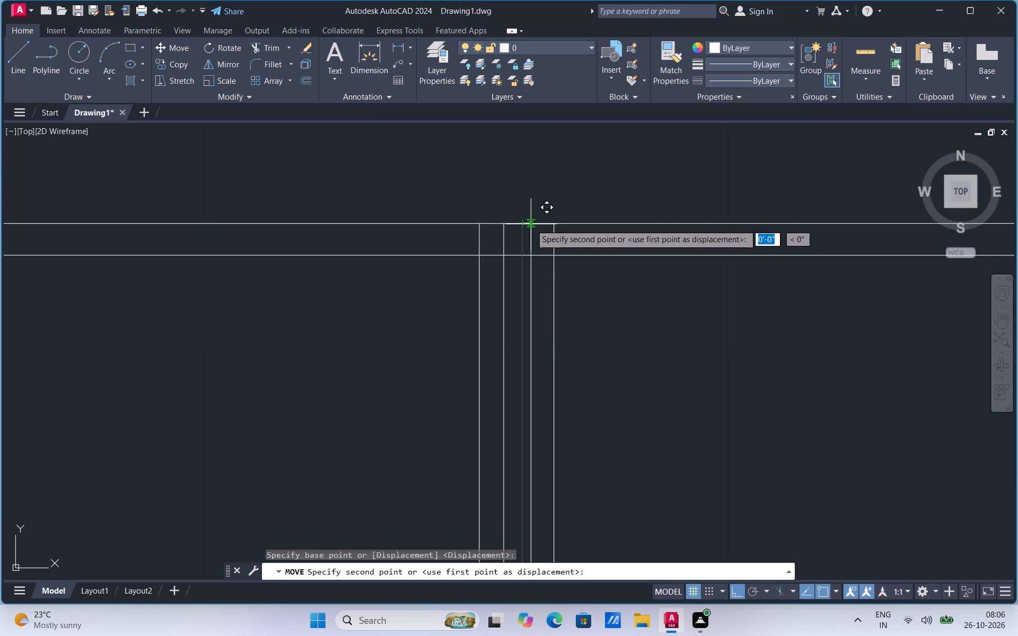
{"action": "left_click", "coordinate": [531, 224]}
Erase the outer two of the four central vertical lines, leaving a two-line divider.
{"action": "left_click", "coordinate": [480, 297]}
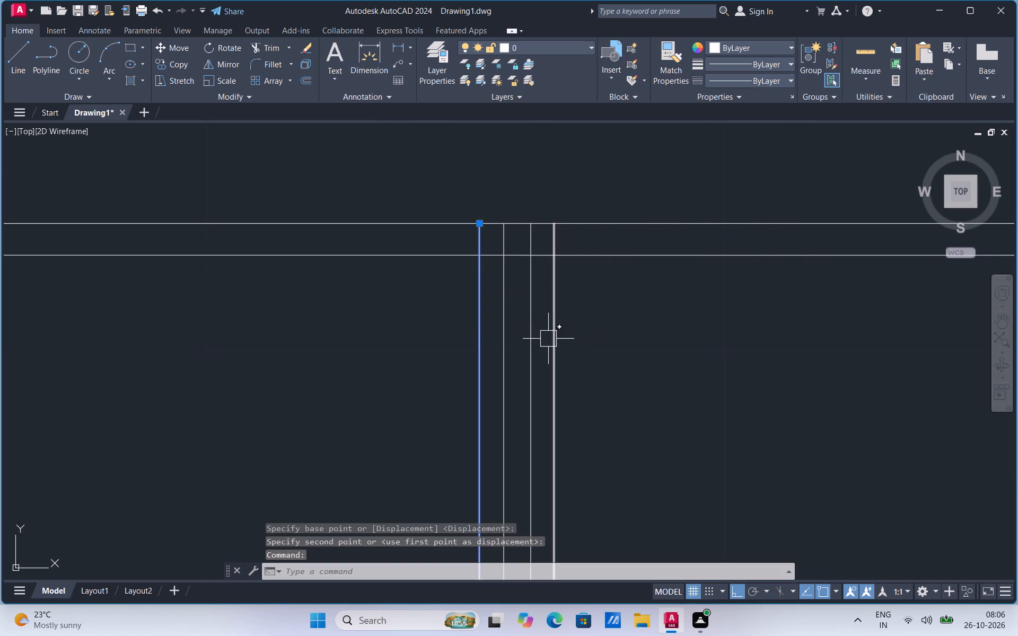
{"action": "left_click", "coordinate": [551, 340]}
{"action": "key", "text": "Delete"}
Draw a diagonal line from the middle of the left compartment's lower inner line up to the central divider's left line.
{"action": "scroll", "coordinate": [622, 272], "scroll_direction": "down", "scroll_amount": 3}
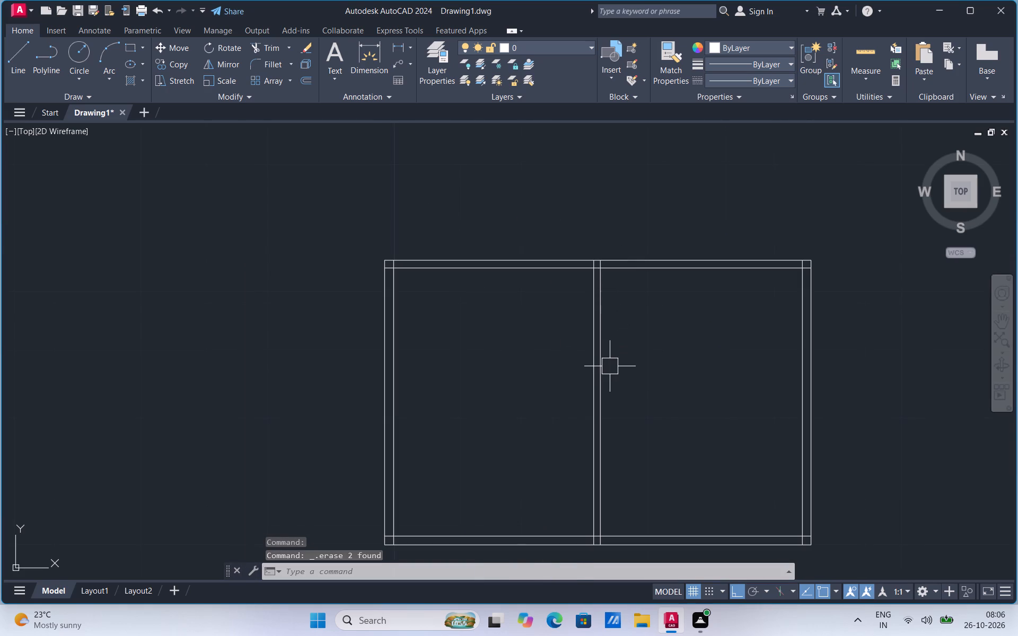
{"action": "scroll", "coordinate": [609, 330], "scroll_direction": "down", "scroll_amount": 1}
{"action": "scroll", "coordinate": [527, 430], "scroll_direction": "up", "scroll_amount": 1}
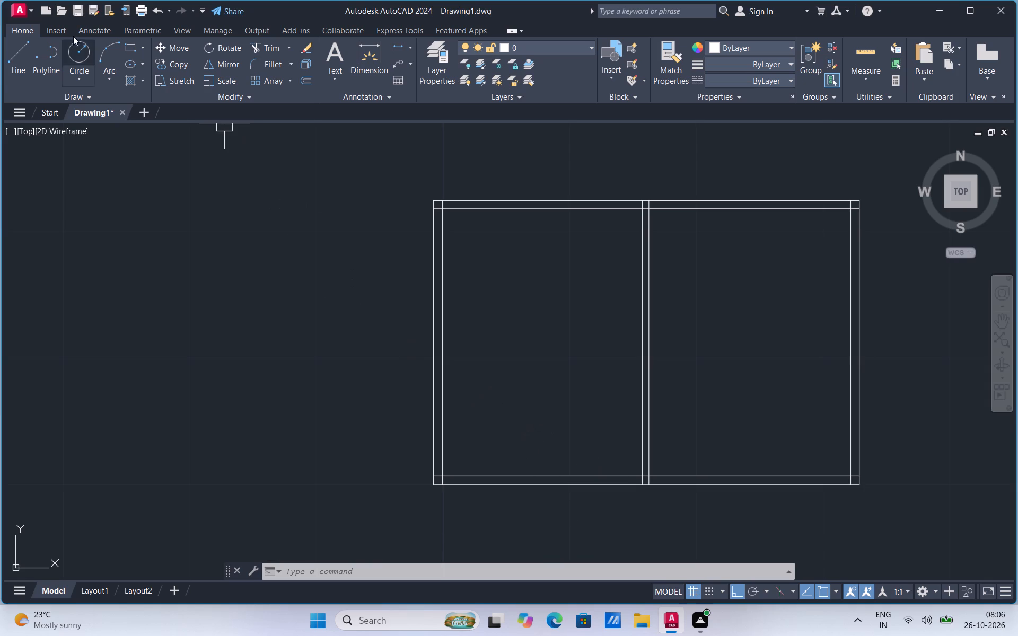
{"action": "left_click", "coordinate": [11, 51]}
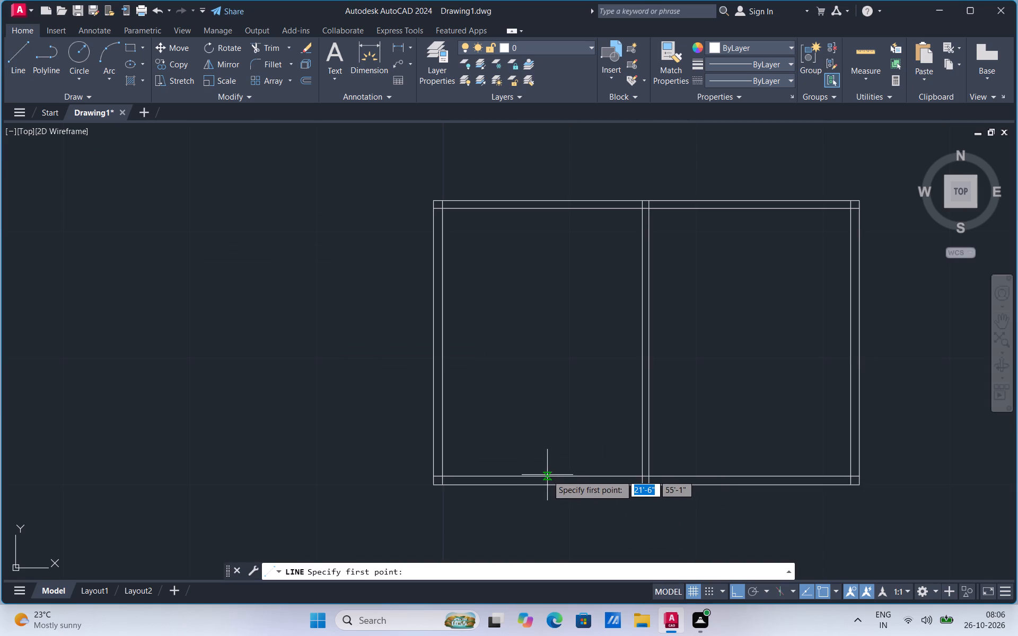
{"action": "left_click", "coordinate": [548, 478]}
{"action": "left_click", "coordinate": [638, 399]}
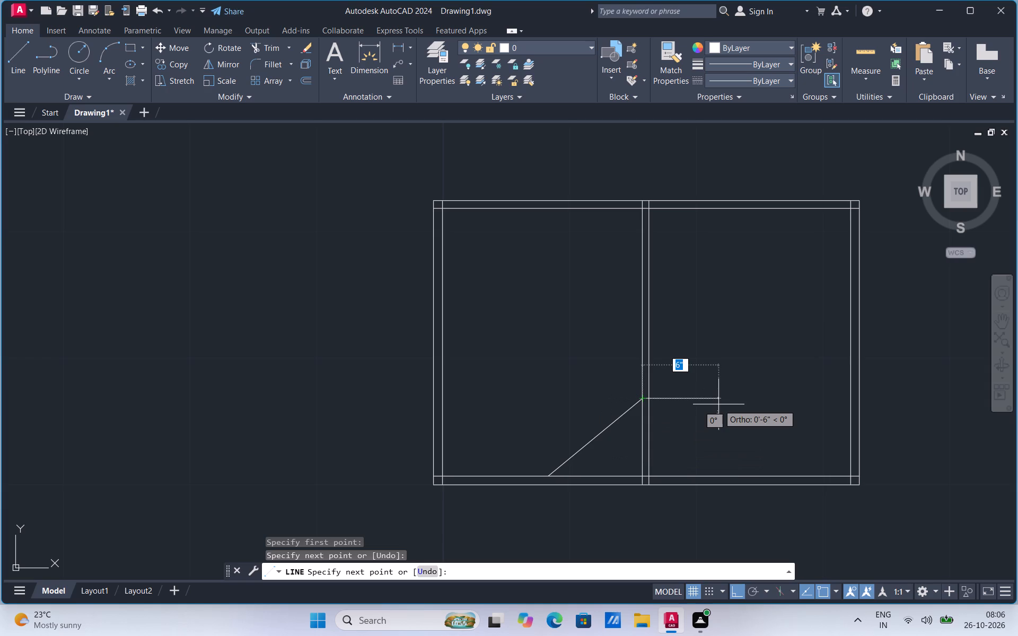
{"action": "key", "text": "Escape"}
Trim the overlapping inner line ends at the frame's upper left corner.
{"action": "scroll", "coordinate": [717, 401], "scroll_direction": "up", "scroll_amount": 2}
{"action": "scroll", "coordinate": [587, 379], "scroll_direction": "down", "scroll_amount": 1}
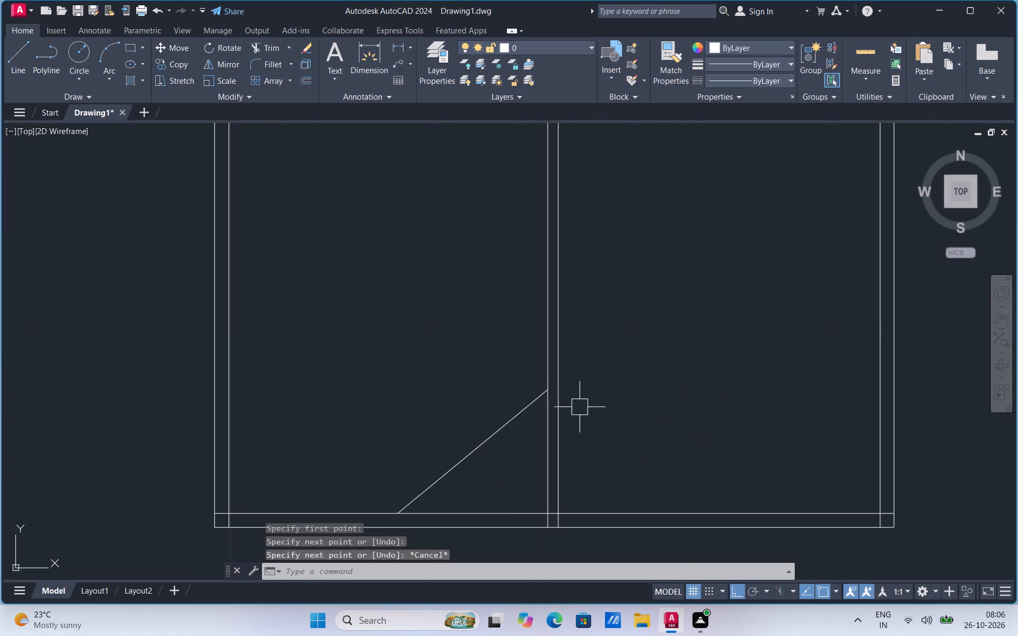
{"action": "scroll", "coordinate": [595, 395], "scroll_direction": "down", "scroll_amount": 1}
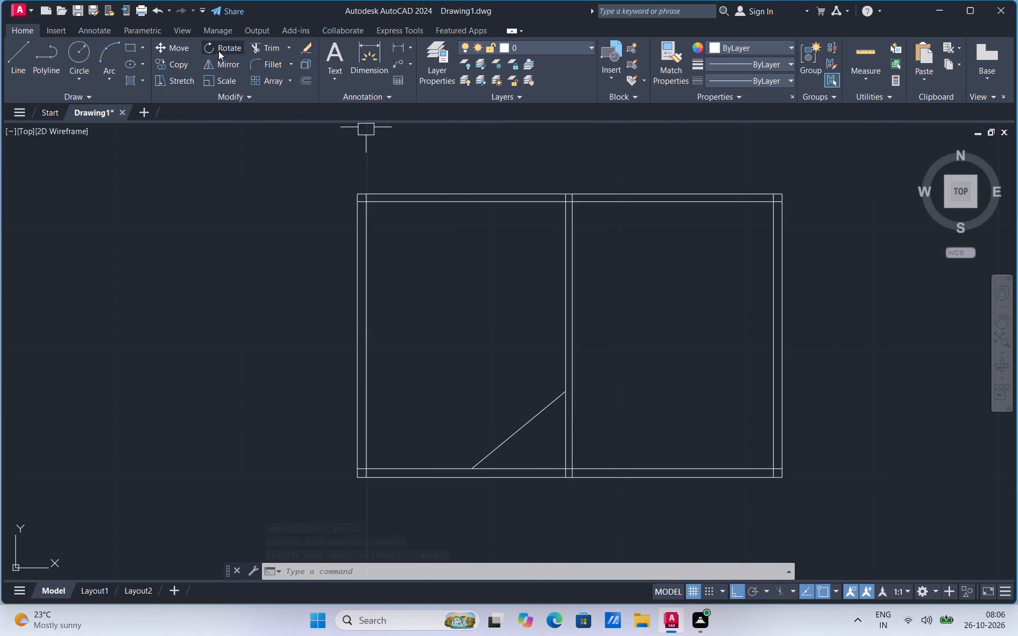
{"action": "left_click", "coordinate": [274, 47]}
{"action": "scroll", "coordinate": [359, 180], "scroll_direction": "up", "scroll_amount": 2}
{"action": "scroll", "coordinate": [381, 225], "scroll_direction": "up", "scroll_amount": 2}
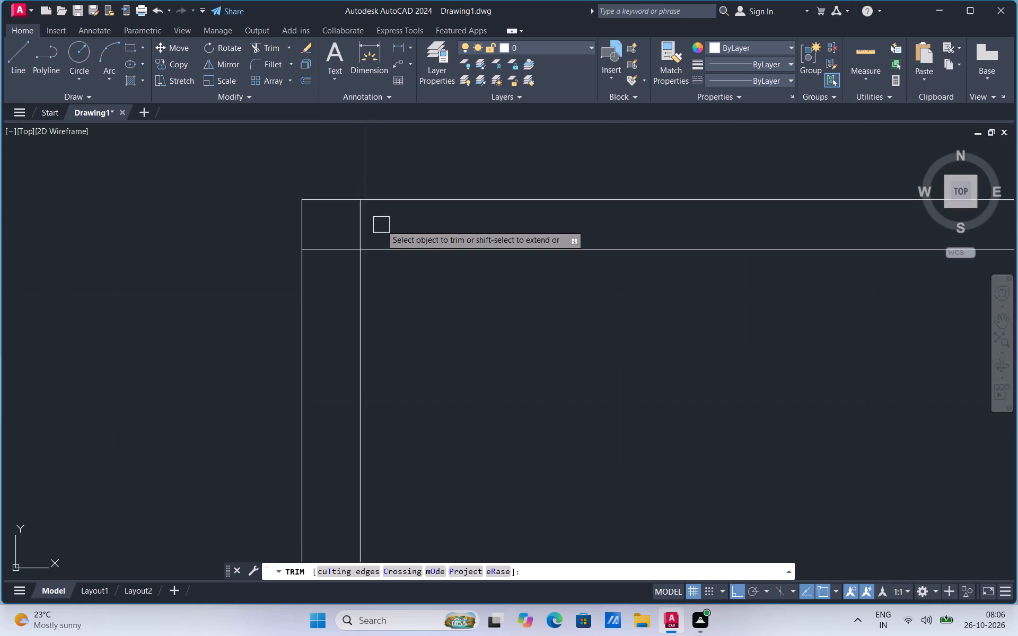
{"action": "left_click", "coordinate": [361, 228]}
{"action": "left_click", "coordinate": [342, 245]}
Trim the overlapping inner line ends at the top of the central divider and at the upper right corner.
{"action": "scroll", "coordinate": [342, 245], "scroll_direction": "down", "scroll_amount": 3}
{"action": "scroll", "coordinate": [643, 257], "scroll_direction": "up", "scroll_amount": 2}
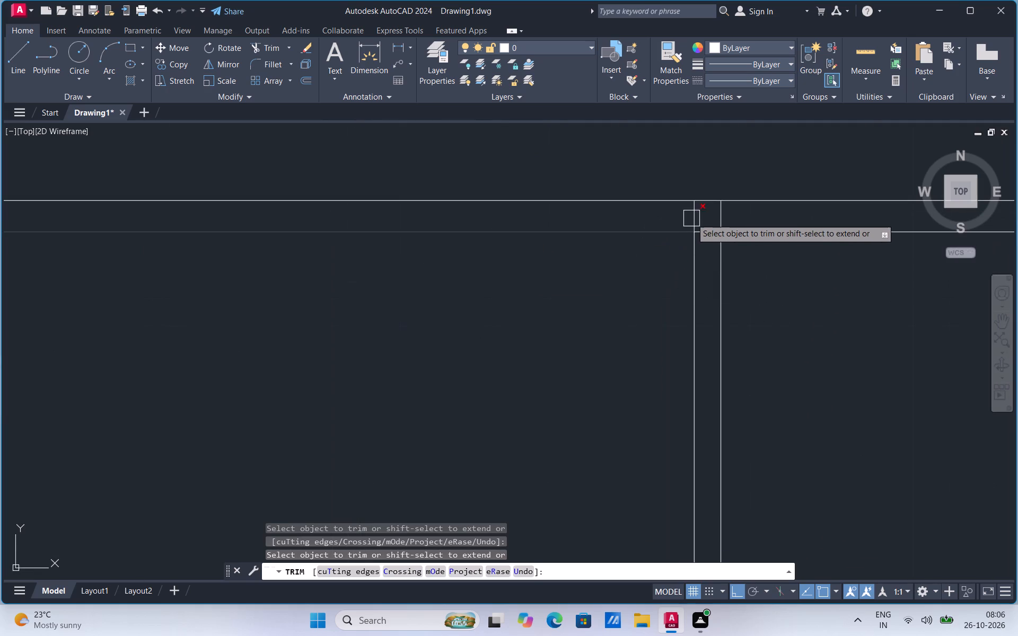
{"action": "left_click", "coordinate": [694, 217]}
{"action": "left_click", "coordinate": [709, 227]}
{"action": "left_click", "coordinate": [722, 219]}
{"action": "left_click", "coordinate": [711, 229]}
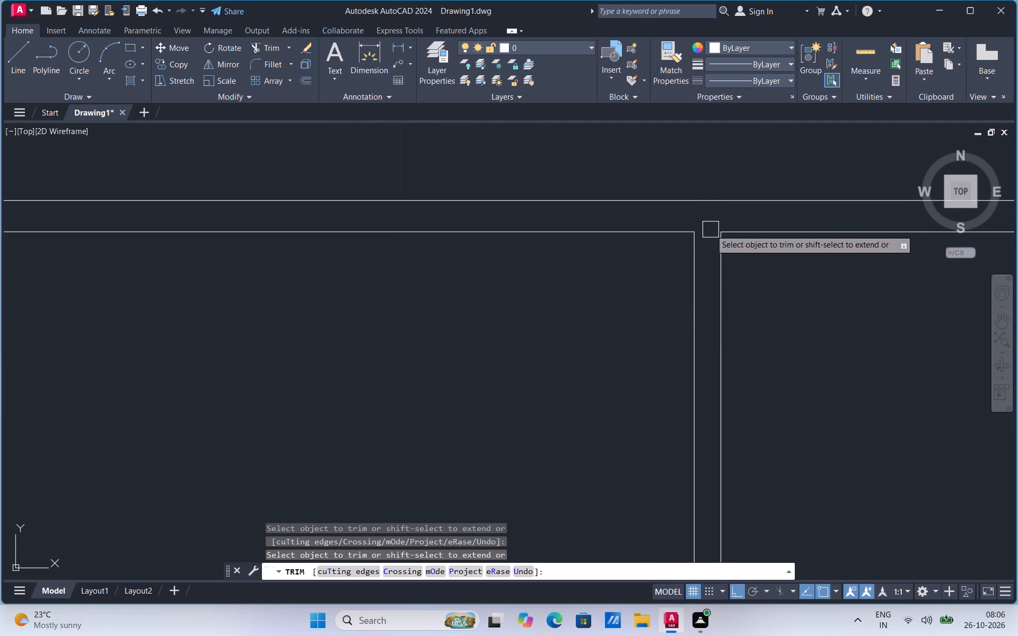
{"action": "scroll", "coordinate": [512, 279], "scroll_direction": "down", "scroll_amount": 2}
{"action": "scroll", "coordinate": [969, 261], "scroll_direction": "up", "scroll_amount": 2}
{"action": "left_click", "coordinate": [833, 257]}
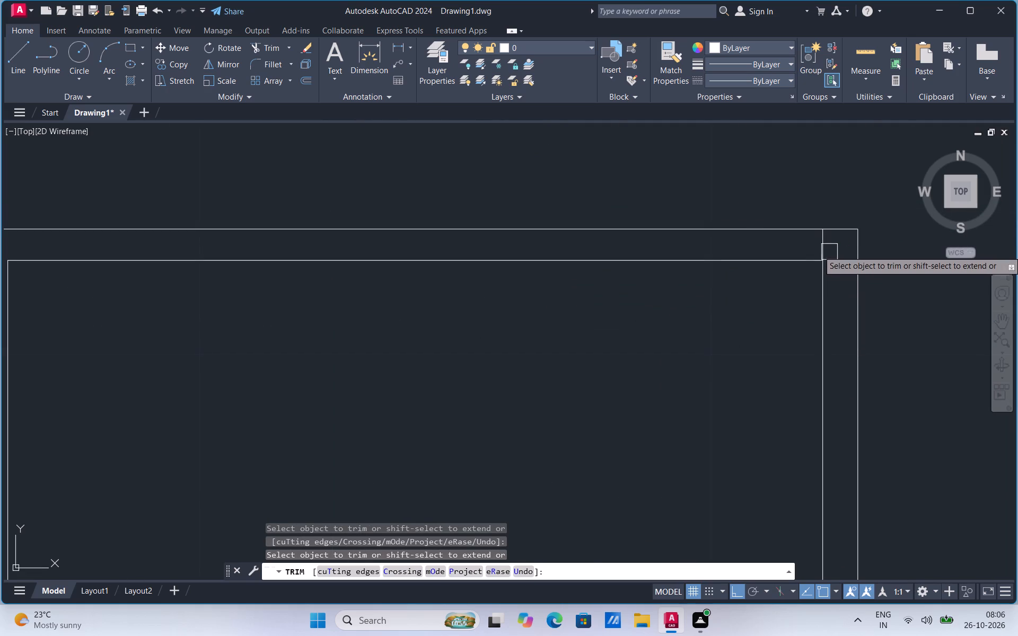
{"action": "left_click", "coordinate": [825, 244]}
Trim the overlapping inner line ends along the bottom, at the central divider and at both lower corners.
{"action": "scroll", "coordinate": [670, 196], "scroll_direction": "down", "scroll_amount": 3}
{"action": "scroll", "coordinate": [503, 488], "scroll_direction": "up", "scroll_amount": 3}
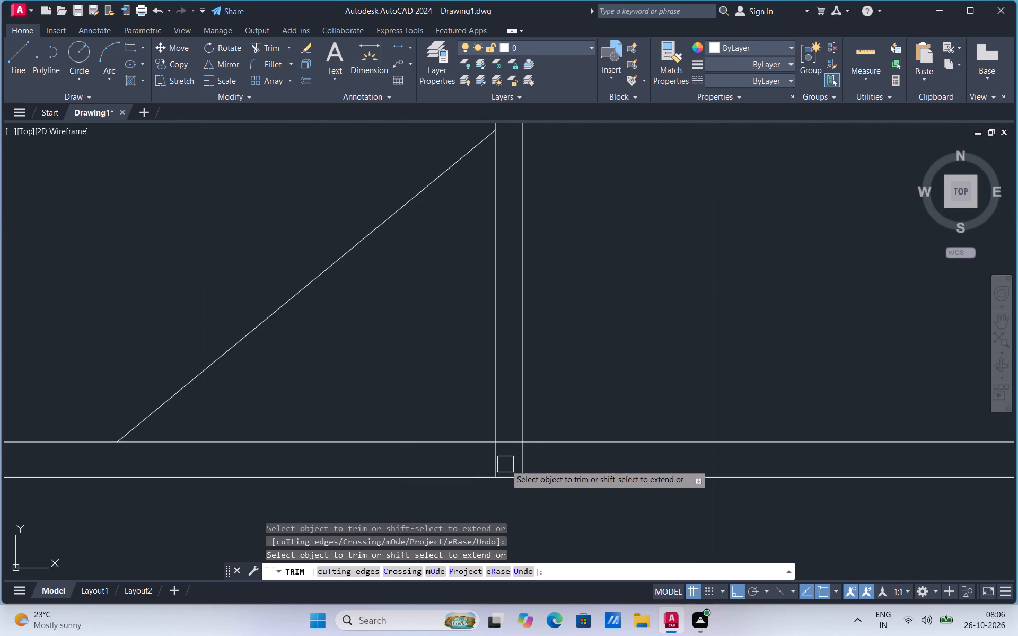
{"action": "left_click", "coordinate": [501, 461]}
{"action": "left_click", "coordinate": [523, 458]}
{"action": "left_click", "coordinate": [509, 441]}
{"action": "scroll", "coordinate": [598, 417], "scroll_direction": "down", "scroll_amount": 2}
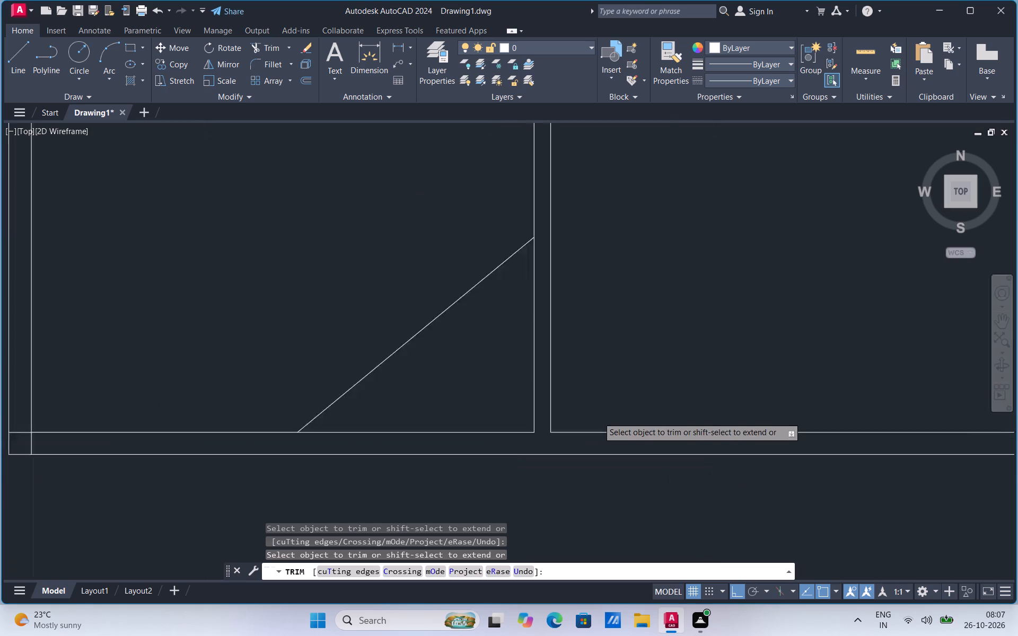
{"action": "scroll", "coordinate": [598, 417], "scroll_direction": "down", "scroll_amount": 1}
{"action": "scroll", "coordinate": [390, 429], "scroll_direction": "up", "scroll_amount": 3}
{"action": "left_click", "coordinate": [331, 426]}
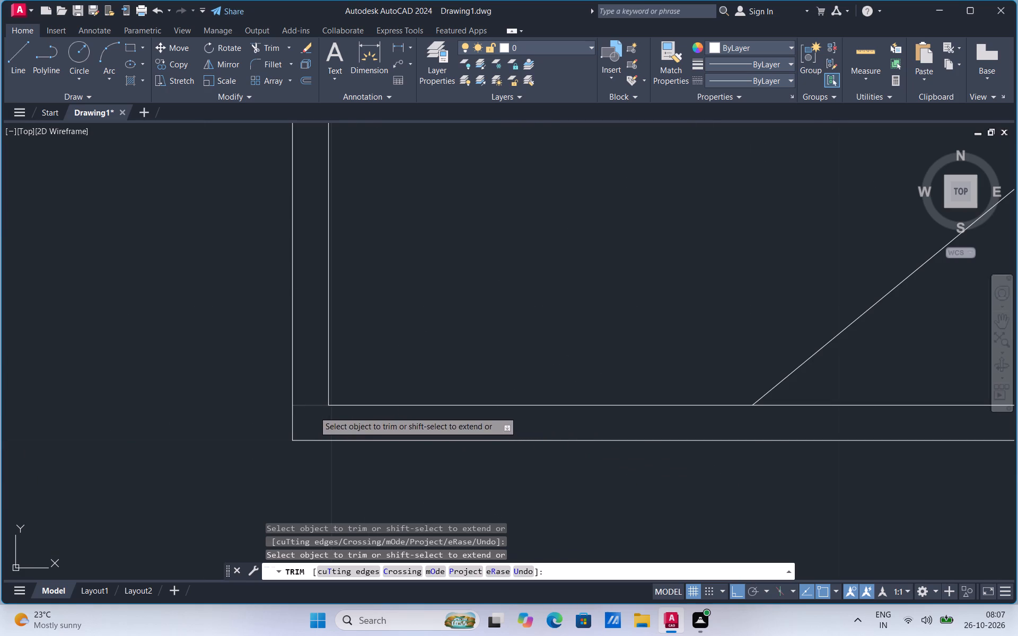
{"action": "left_click", "coordinate": [314, 411]}
{"action": "scroll", "coordinate": [286, 454], "scroll_direction": "down", "scroll_amount": 3}
{"action": "scroll", "coordinate": [642, 437], "scroll_direction": "up", "scroll_amount": 2}
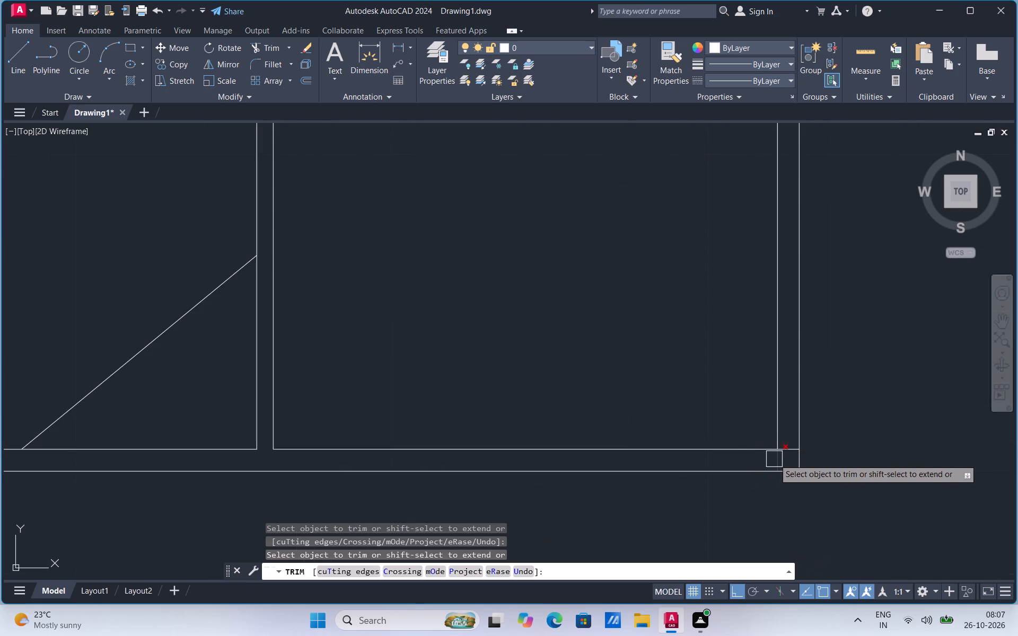
{"action": "left_click", "coordinate": [774, 459]}
{"action": "left_click", "coordinate": [788, 454]}
Trim off the left compartment's lower right corner lines beyond the diagonal.
{"action": "scroll", "coordinate": [722, 511], "scroll_direction": "down", "scroll_amount": 2}
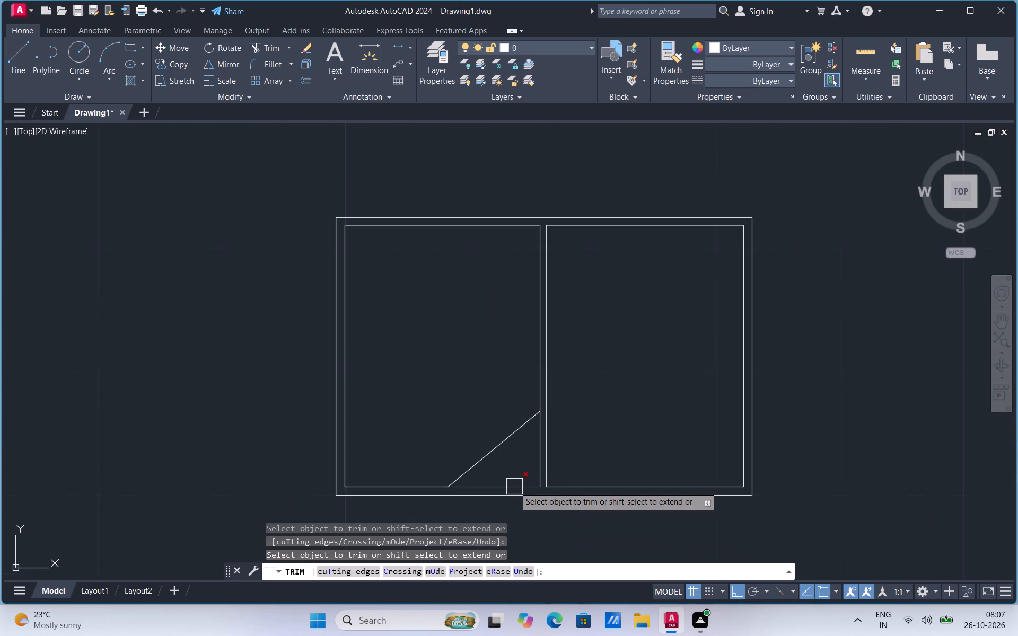
{"action": "left_click", "coordinate": [514, 487]}
{"action": "left_click", "coordinate": [537, 458]}
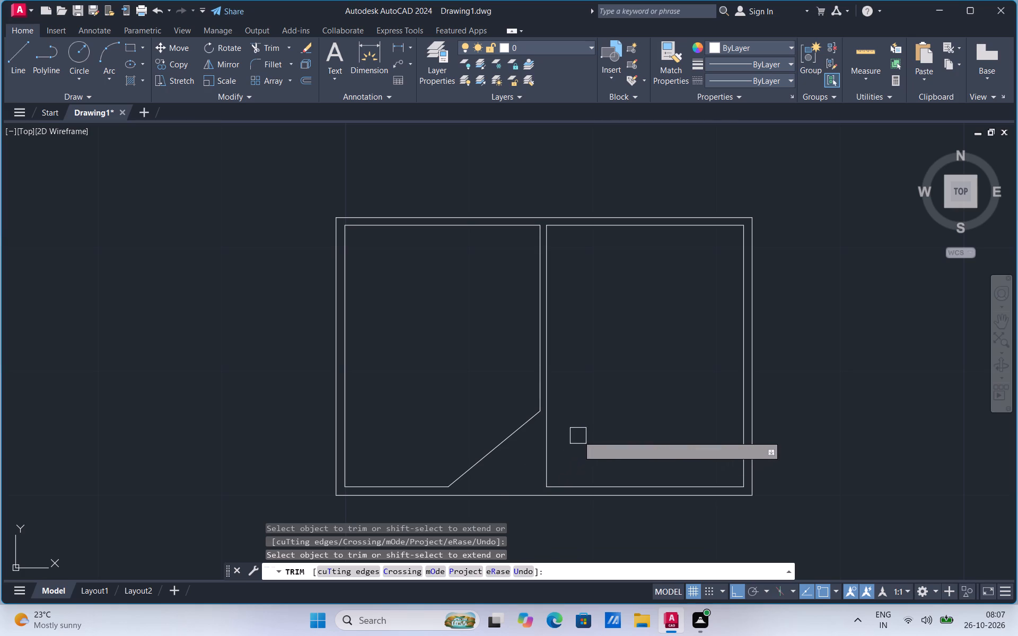
Draw a horizontal line from the diagonal's upper end across the right compartment to its right inner edge.
{"action": "left_click", "coordinate": [5, 64]}
{"action": "left_click", "coordinate": [7, 63]}
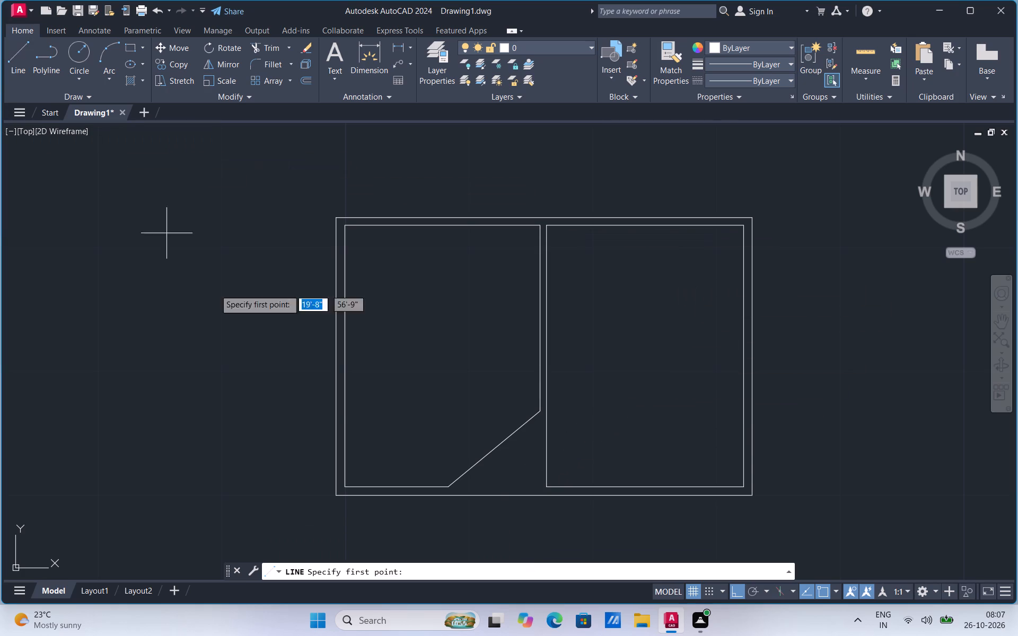
{"action": "left_click", "coordinate": [542, 409]}
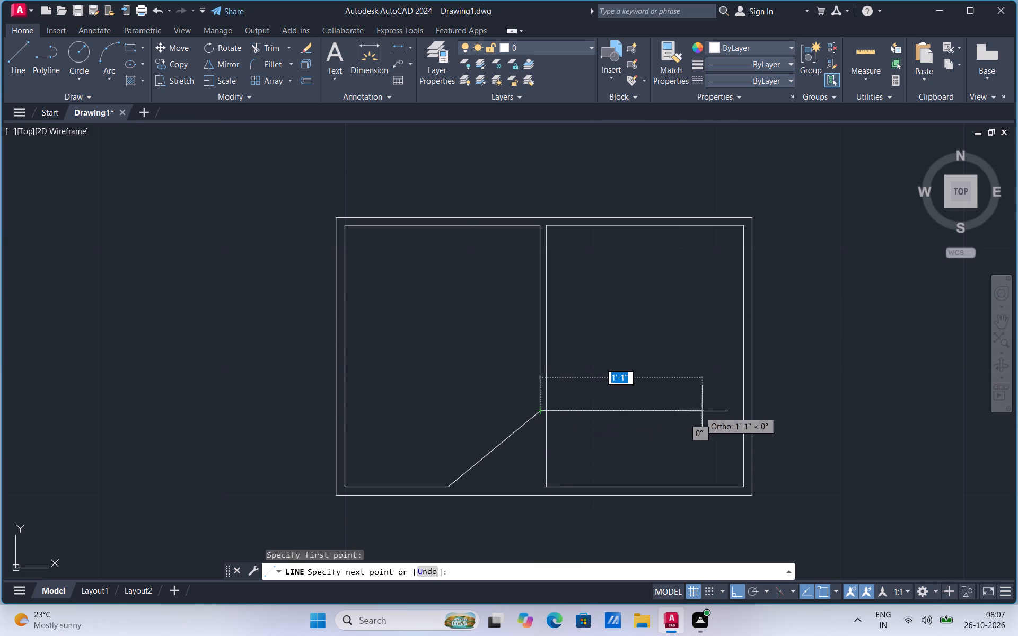
{"action": "left_click", "coordinate": [747, 412]}
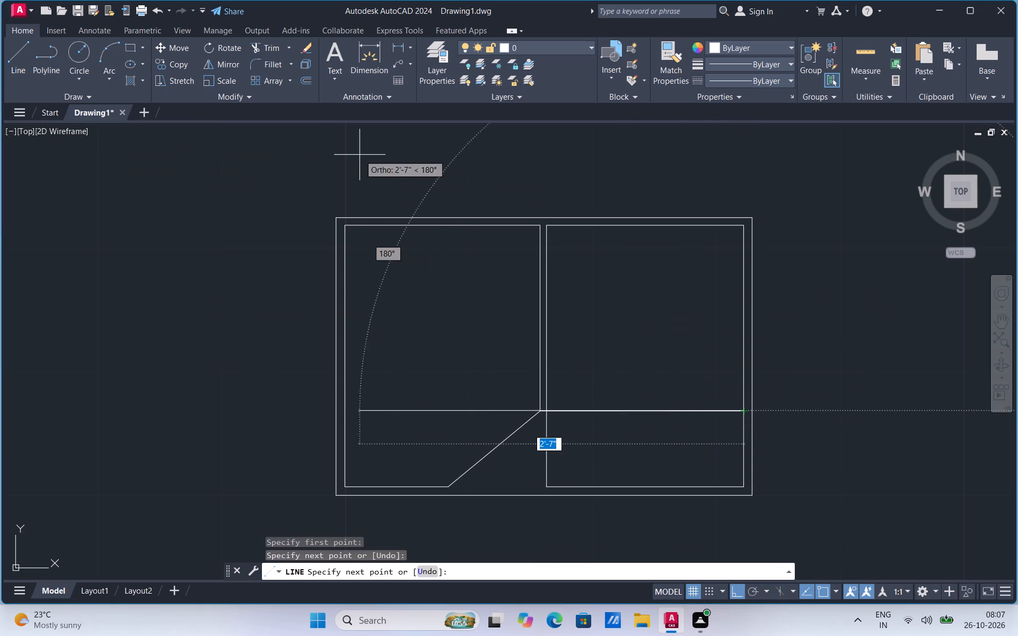
Trim away the right compartment's side and bottom lines below the horizontal line, and remove the left compartment's diagonal.
{"action": "left_click", "coordinate": [275, 50]}
{"action": "left_click", "coordinate": [557, 460]}
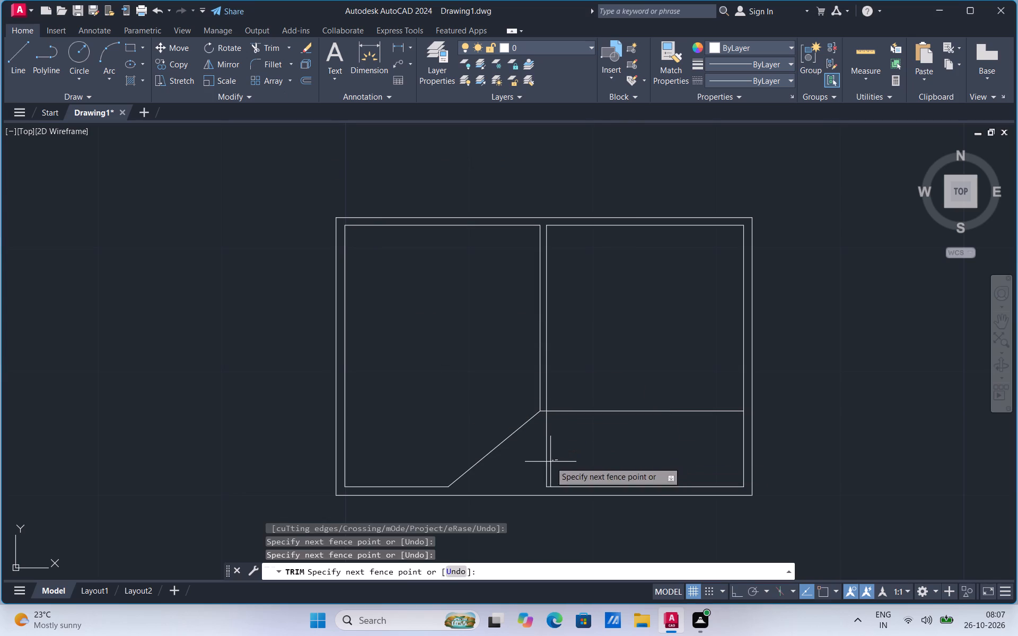
{"action": "left_click", "coordinate": [537, 470]}
{"action": "left_click", "coordinate": [649, 484]}
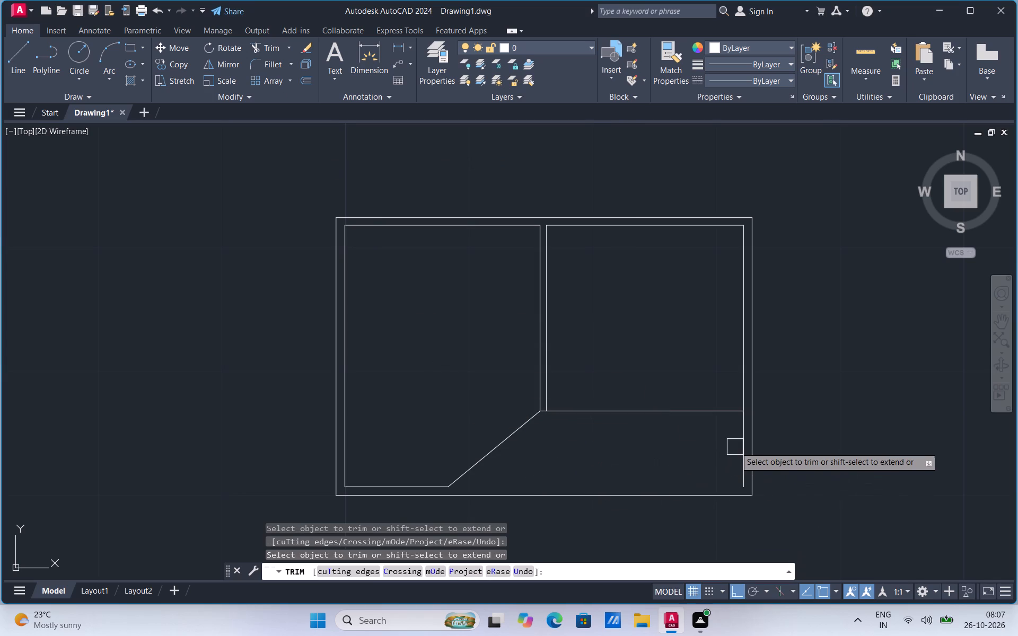
{"action": "left_click", "coordinate": [736, 446]}
{"action": "left_click", "coordinate": [499, 441]}
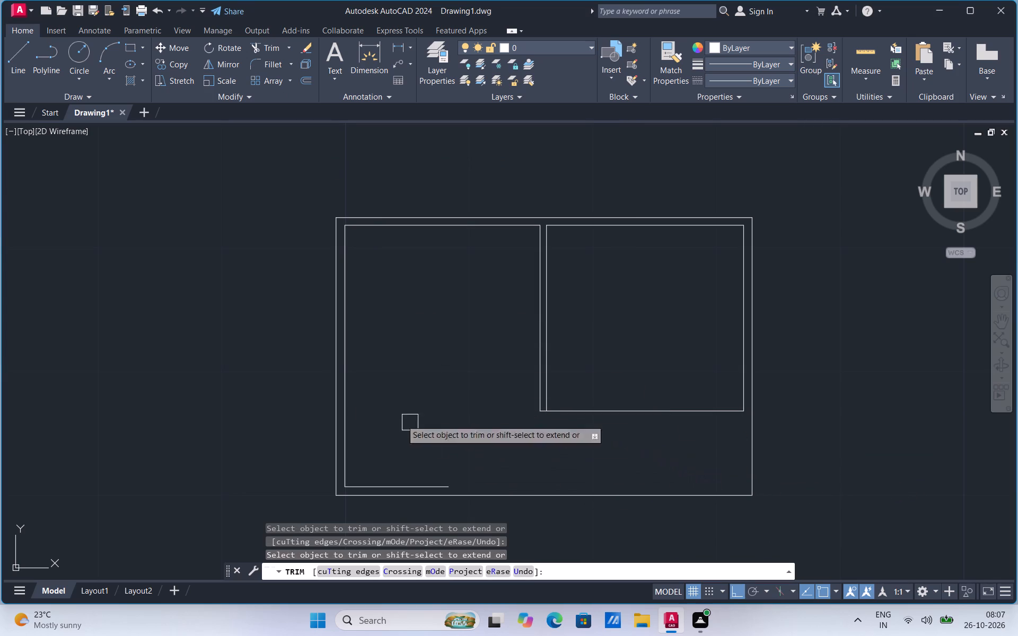
{"action": "key", "text": "Escape"}
Move the right compartment's horizontal bottom line a short distance straight down.
{"action": "left_click", "coordinate": [581, 418]}
{"action": "right_click", "coordinate": [581, 418]}
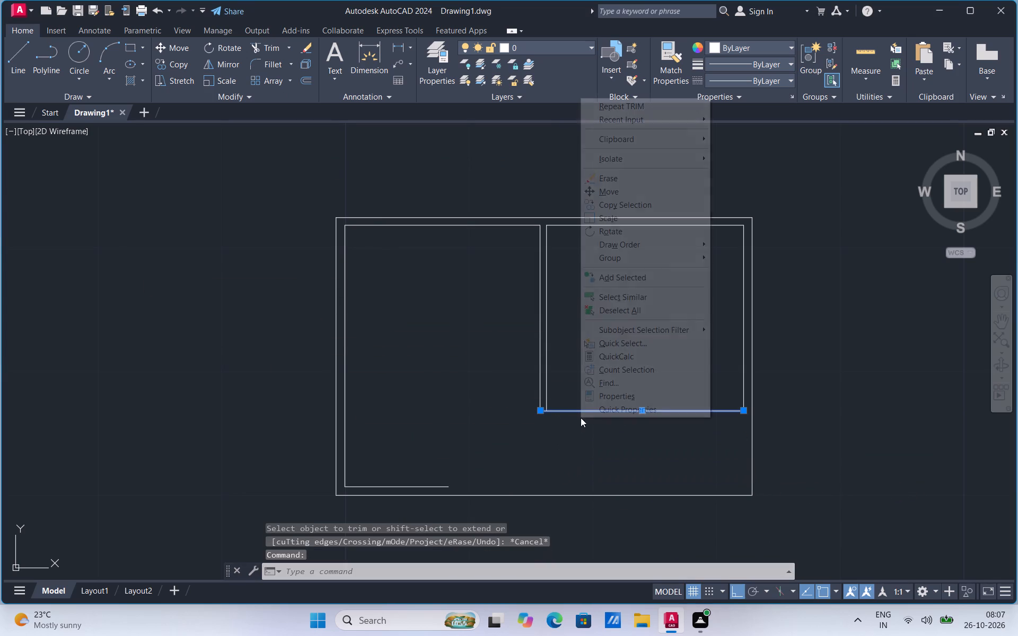
{"action": "left_click", "coordinate": [618, 191]}
{"action": "left_click", "coordinate": [536, 414]}
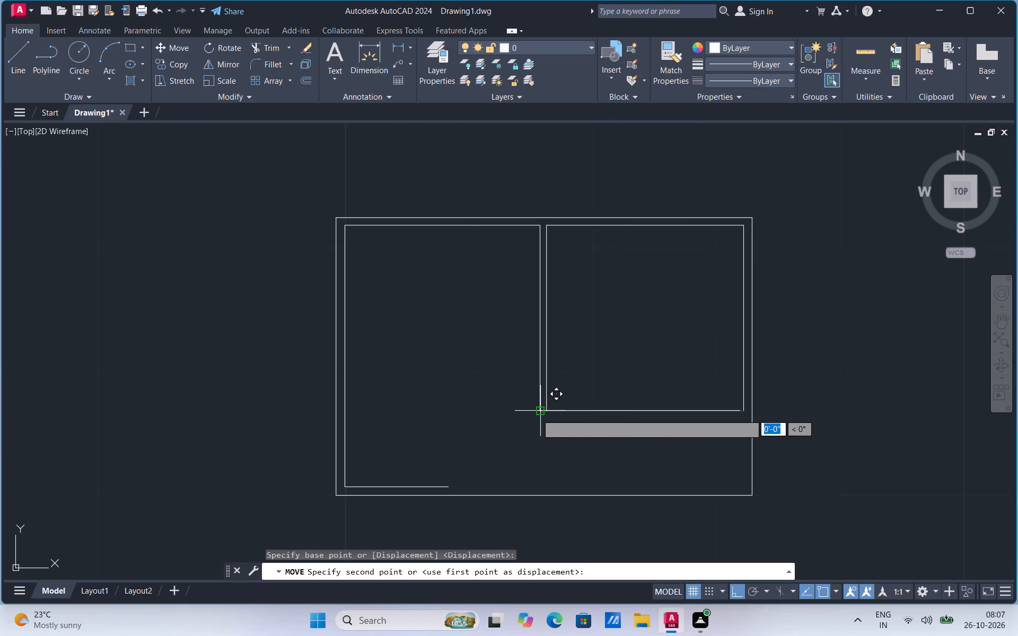
{"action": "left_click", "coordinate": [538, 435]}
Extend both central divider lines and the right compartment's right inner line down to the moved bottom line.
{"action": "key", "text": "e"}
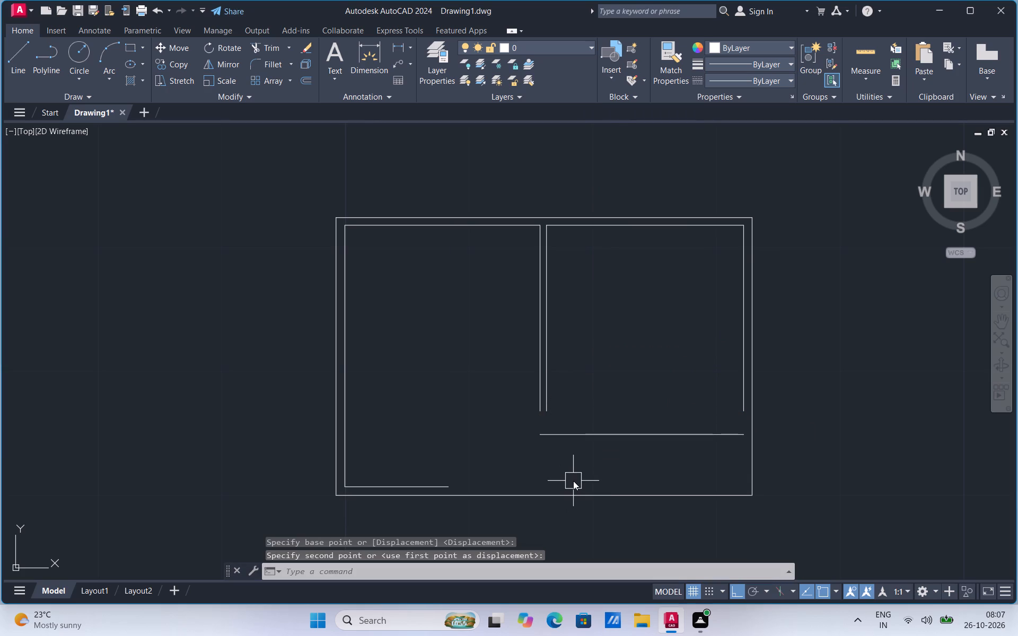
{"action": "key", "text": "x"}
{"action": "left_click", "coordinate": [631, 512]}
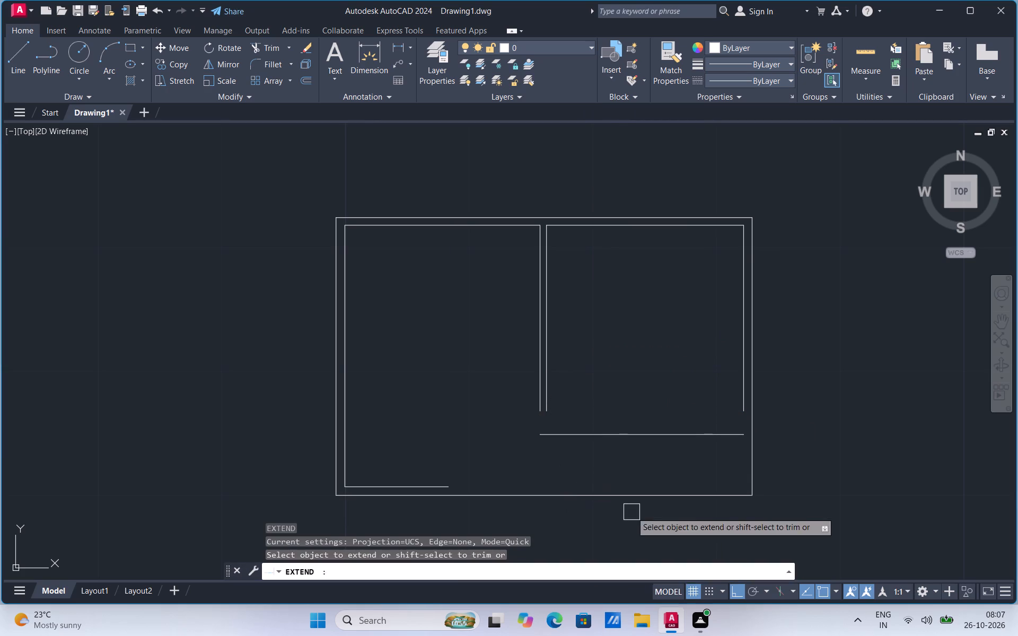
{"action": "left_click", "coordinate": [547, 403]}
{"action": "left_click", "coordinate": [534, 403]}
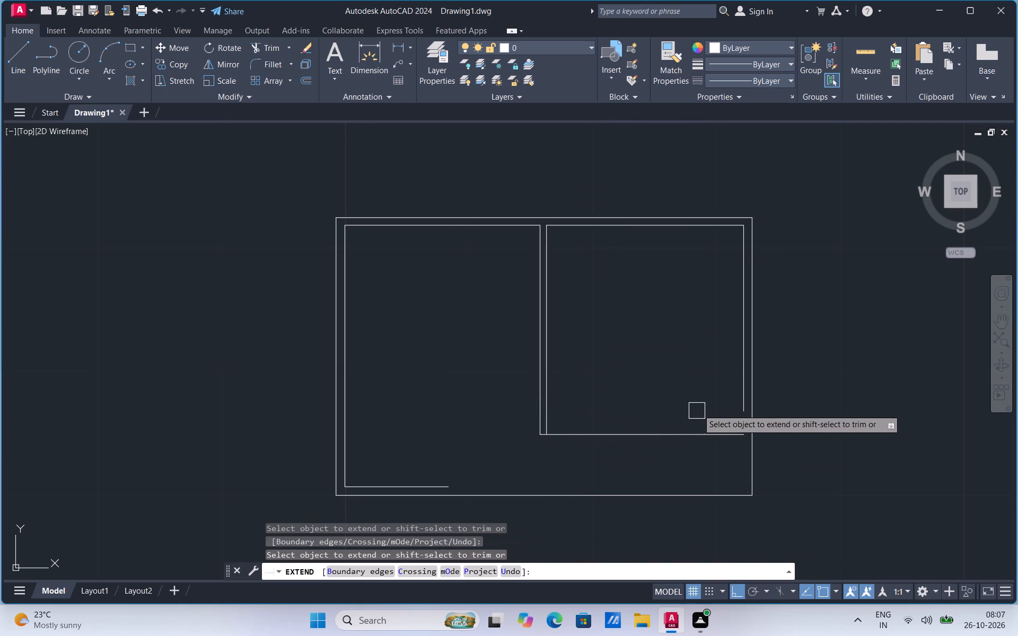
{"action": "left_click", "coordinate": [737, 407]}
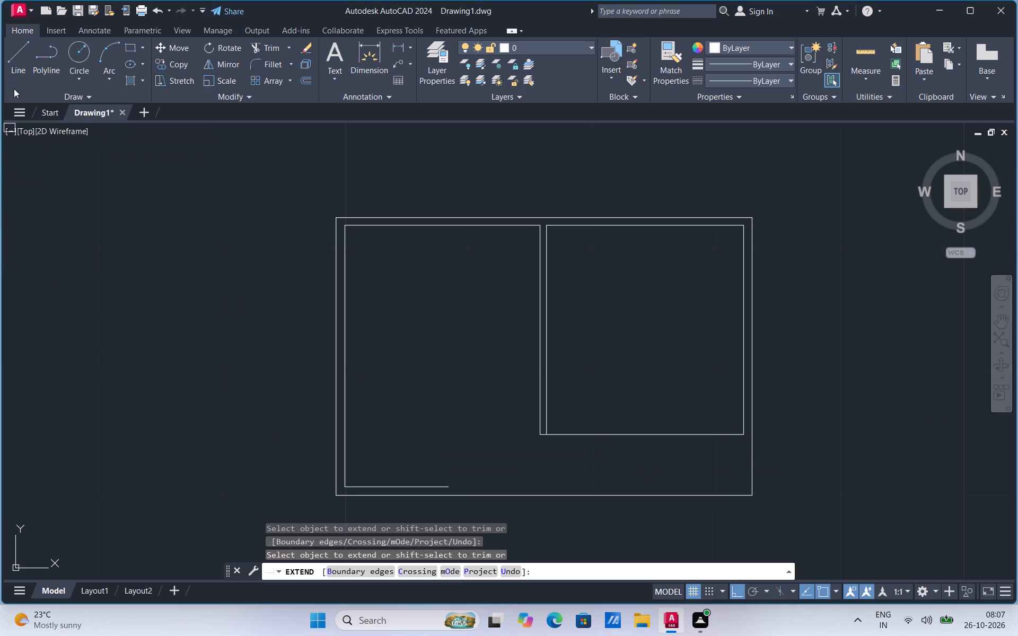
Delete the left compartment's short bottom inner line.
{"action": "left_click", "coordinate": [16, 72]}
{"action": "key", "text": "Escape"}
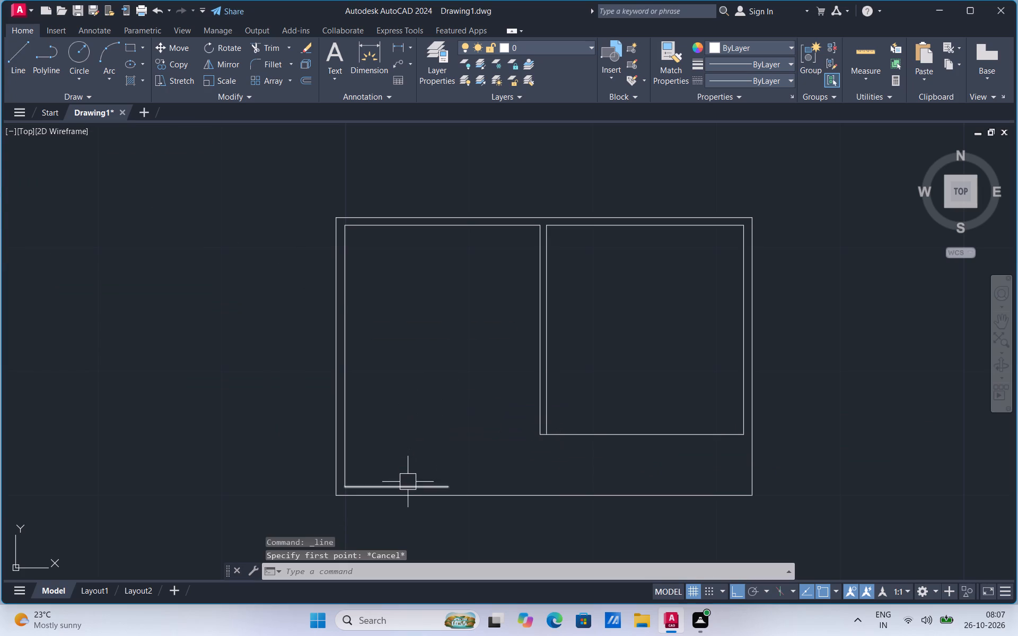
{"action": "left_click", "coordinate": [408, 482]}
{"action": "key", "text": "Delete"}
Draw the left compartment's bottom line from its lower left corner, continuing with a diagonal up to the divider's lower end.
{"action": "left_click", "coordinate": [15, 70]}
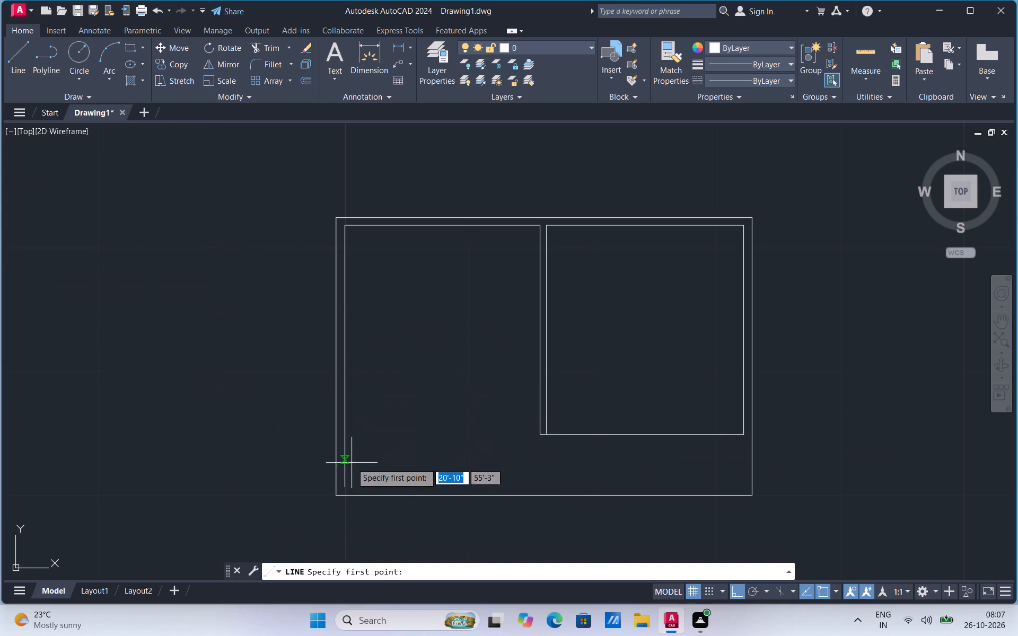
{"action": "left_click", "coordinate": [345, 488]}
{"action": "left_click", "coordinate": [467, 486]}
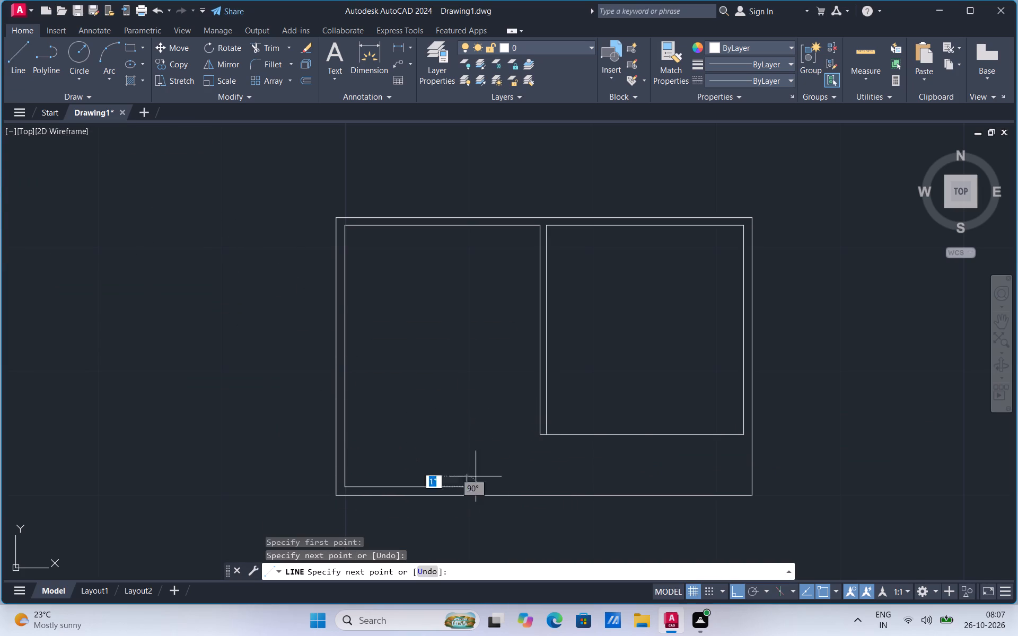
{"action": "left_click", "coordinate": [539, 429]}
{"action": "key", "text": "Escape"}
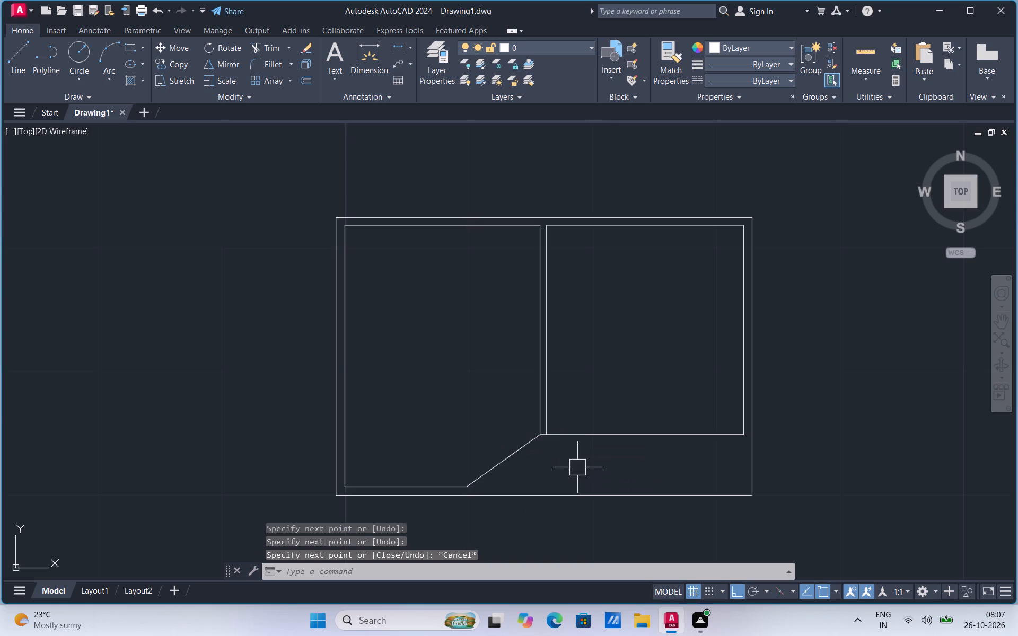
Draw a circle of about 1" radius in the strip below the central divider's lower end.
{"action": "left_click", "coordinate": [78, 81]}
{"action": "left_click", "coordinate": [89, 104]}
{"action": "scroll", "coordinate": [552, 457], "scroll_direction": "up", "scroll_amount": 1}
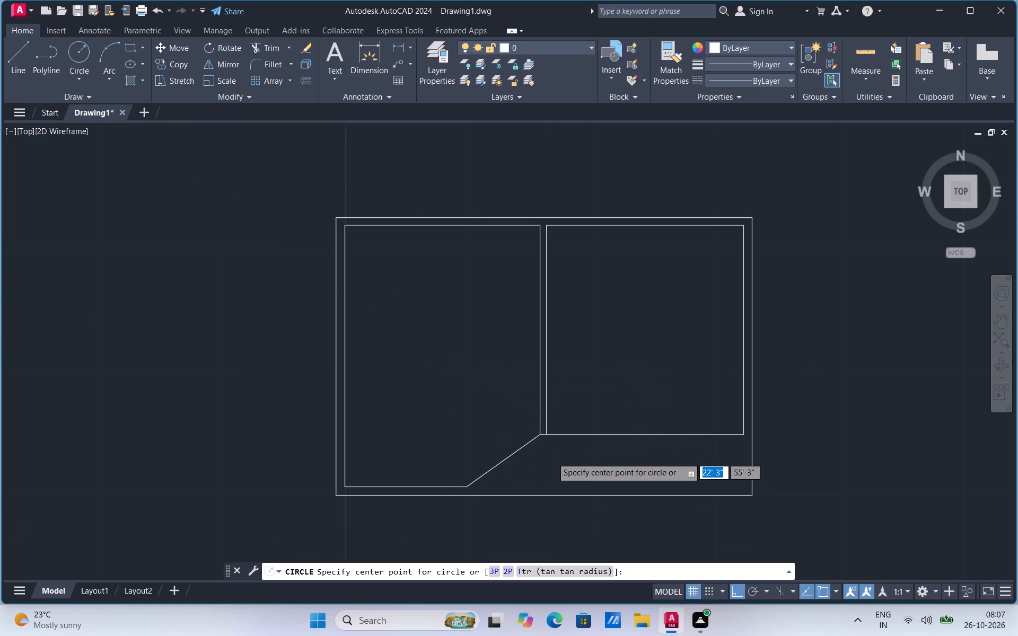
{"action": "left_click", "coordinate": [534, 483]}
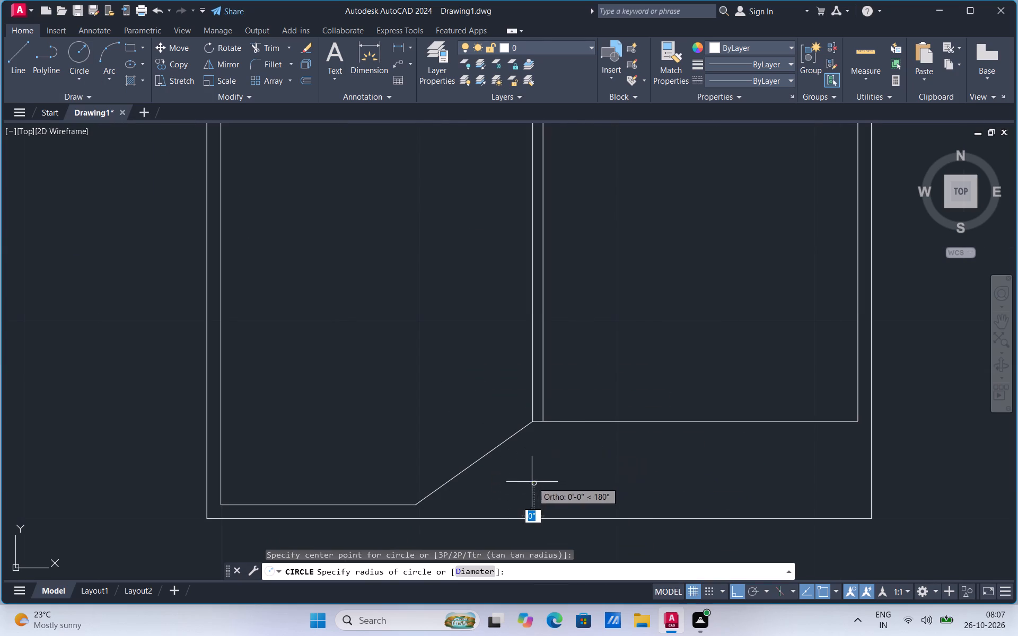
{"action": "left_click", "coordinate": [542, 500]}
Move the circle slightly upward in the strip below the divider.
{"action": "left_click", "coordinate": [553, 483]}
{"action": "right_click", "coordinate": [553, 483]}
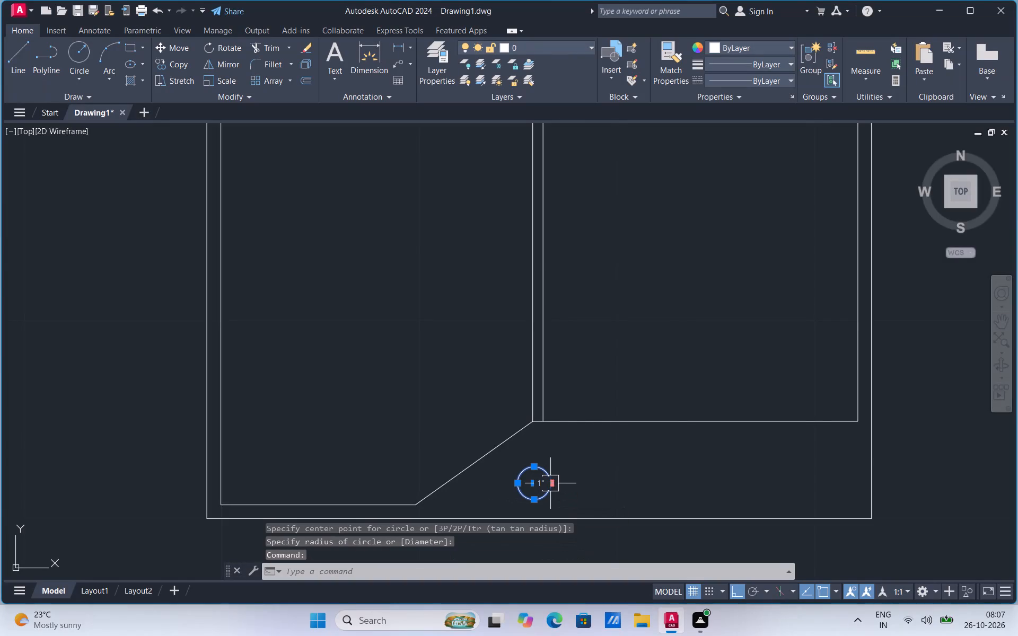
{"action": "left_click", "coordinate": [591, 259]}
{"action": "left_click", "coordinate": [536, 489]}
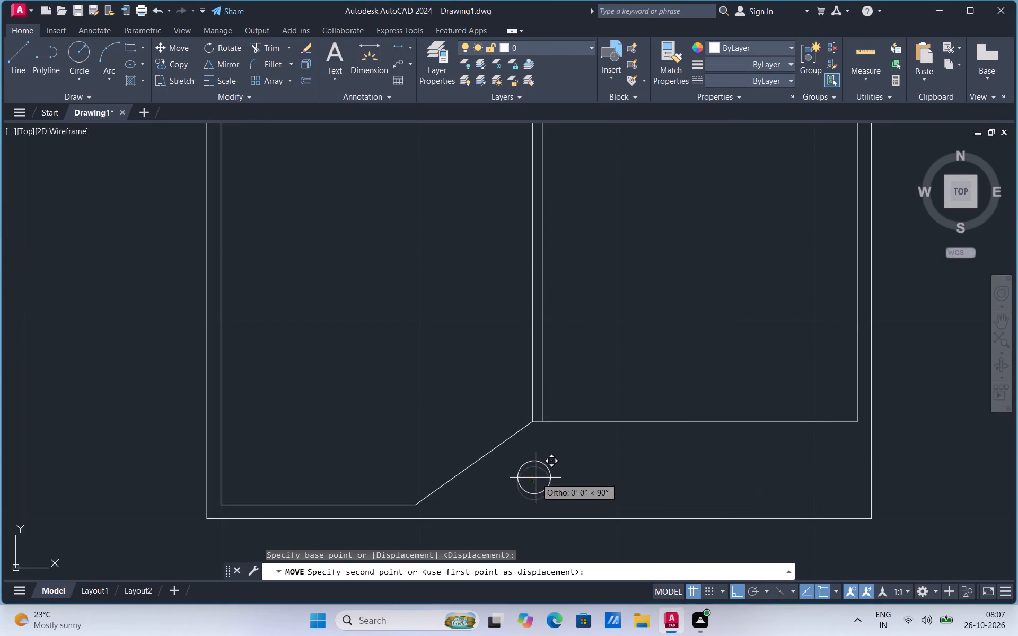
{"action": "left_click", "coordinate": [536, 477]}
{"action": "left_click", "coordinate": [548, 475]}
{"action": "right_click", "coordinate": [548, 475]}
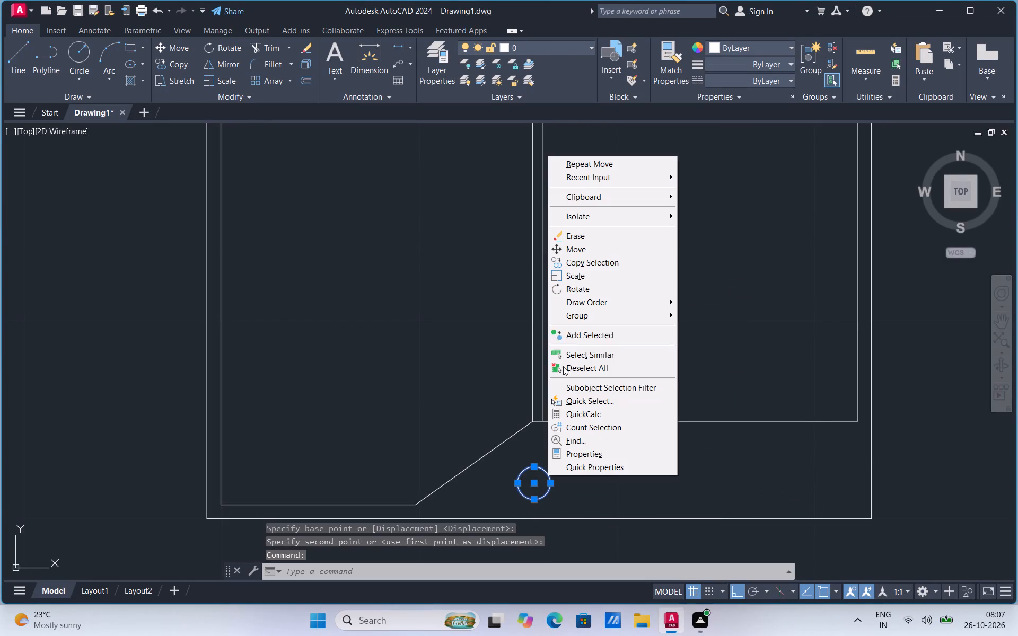
{"action": "left_click", "coordinate": [578, 251]}
{"action": "scroll", "coordinate": [551, 494], "scroll_direction": "up", "scroll_amount": 1}
{"action": "left_click", "coordinate": [525, 479]}
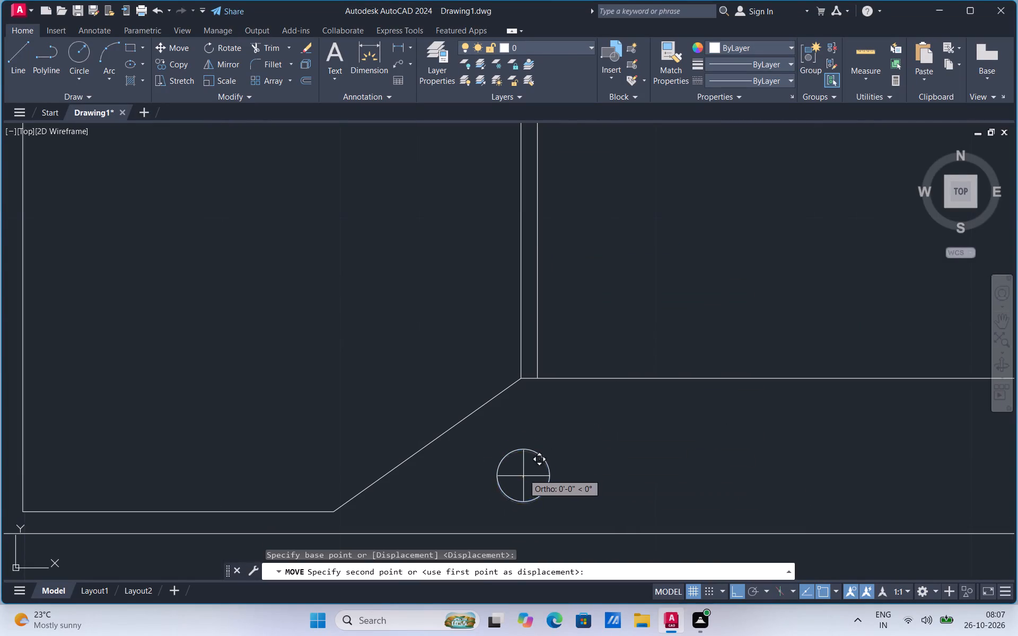
{"action": "left_click", "coordinate": [521, 463]}
Copy the circle three times toward the right in a horizontal row below the right compartment.
{"action": "left_click", "coordinate": [540, 450]}
{"action": "right_click", "coordinate": [540, 450]}
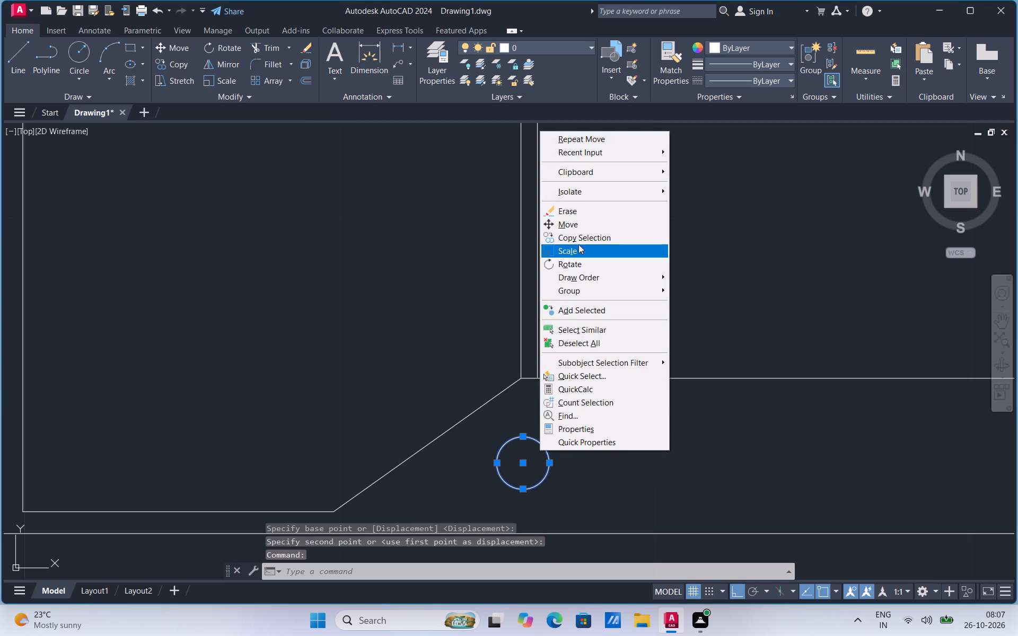
{"action": "left_click", "coordinate": [582, 234]}
{"action": "left_click", "coordinate": [521, 466]}
{"action": "scroll", "coordinate": [521, 466], "scroll_direction": "down", "scroll_amount": 1}
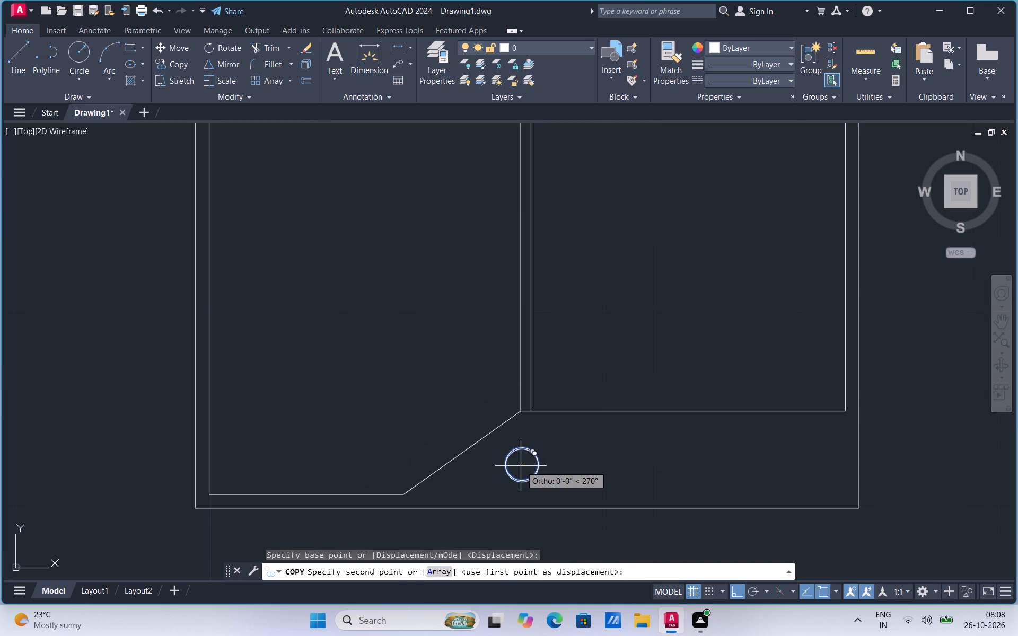
{"action": "left_click", "coordinate": [580, 462]}
{"action": "left_click", "coordinate": [646, 460]}
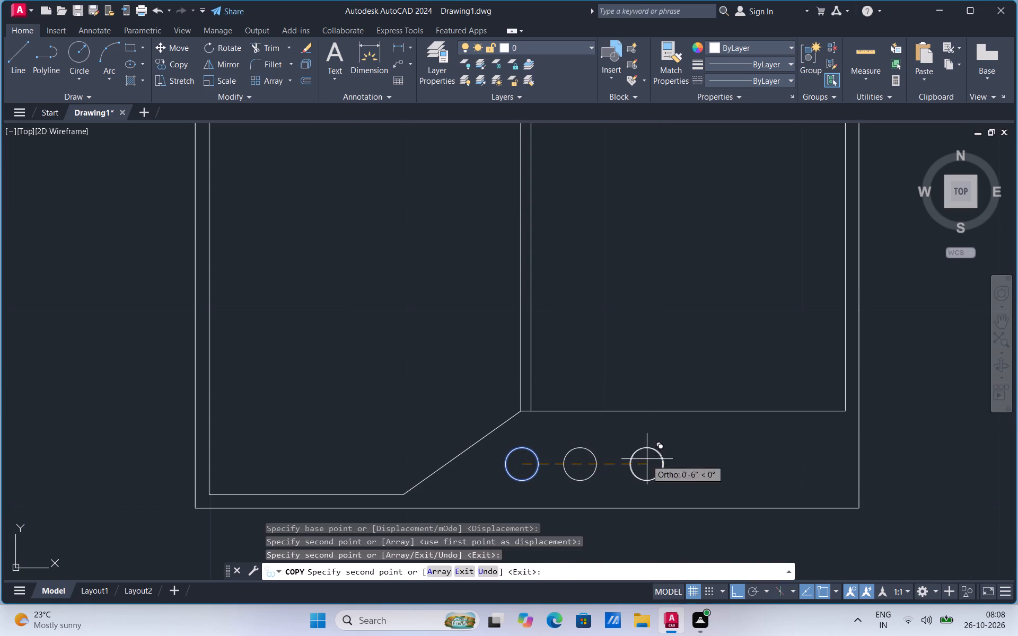
{"action": "left_click", "coordinate": [703, 456]}
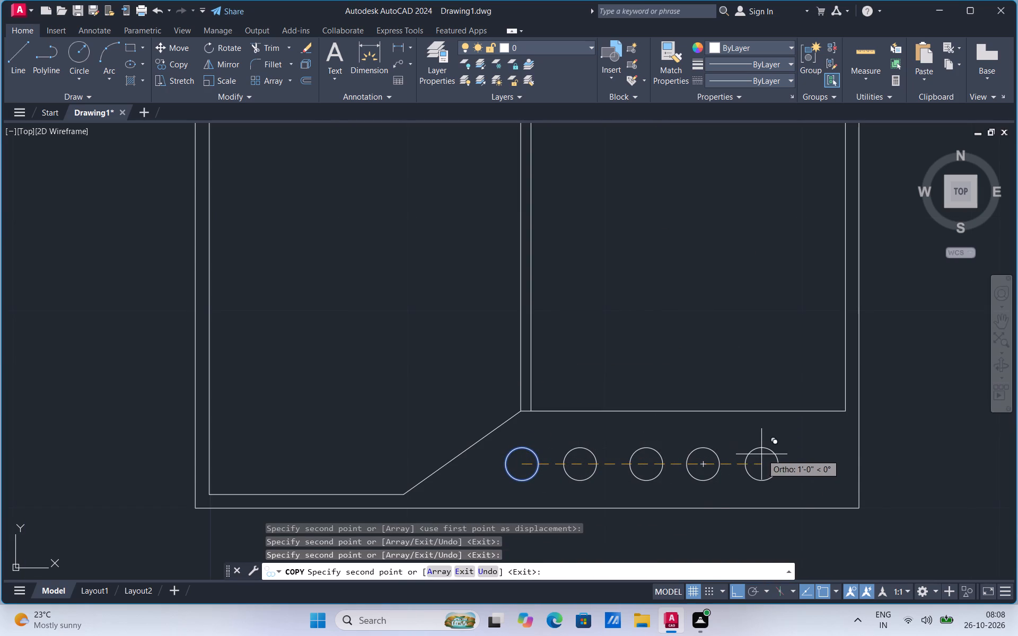
{"action": "scroll", "coordinate": [719, 515], "scroll_direction": "down", "scroll_amount": 2}
{"action": "key", "text": "Escape"}
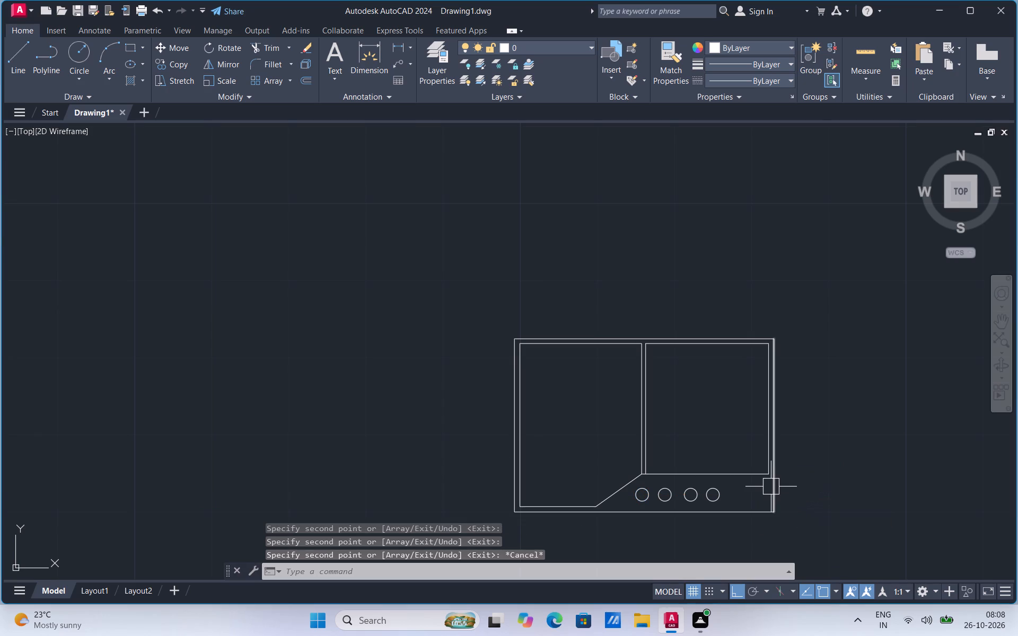
Copy the left compartment's top inner line straight down to about mid-height of the divider.
{"action": "scroll", "coordinate": [771, 482], "scroll_direction": "up", "scroll_amount": 1}
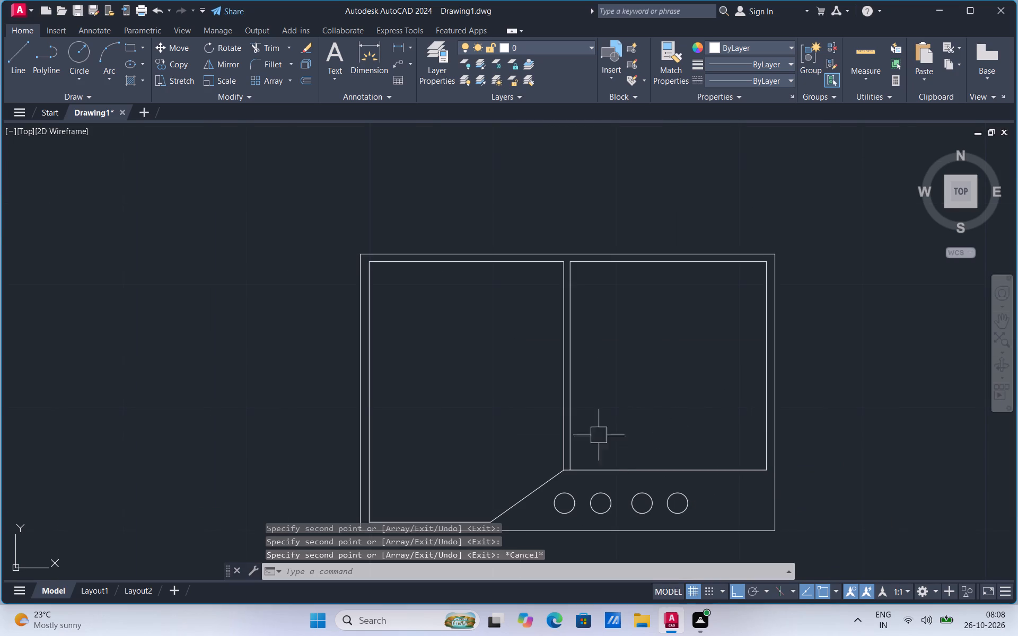
{"action": "left_click", "coordinate": [467, 266]}
{"action": "right_click", "coordinate": [467, 266]}
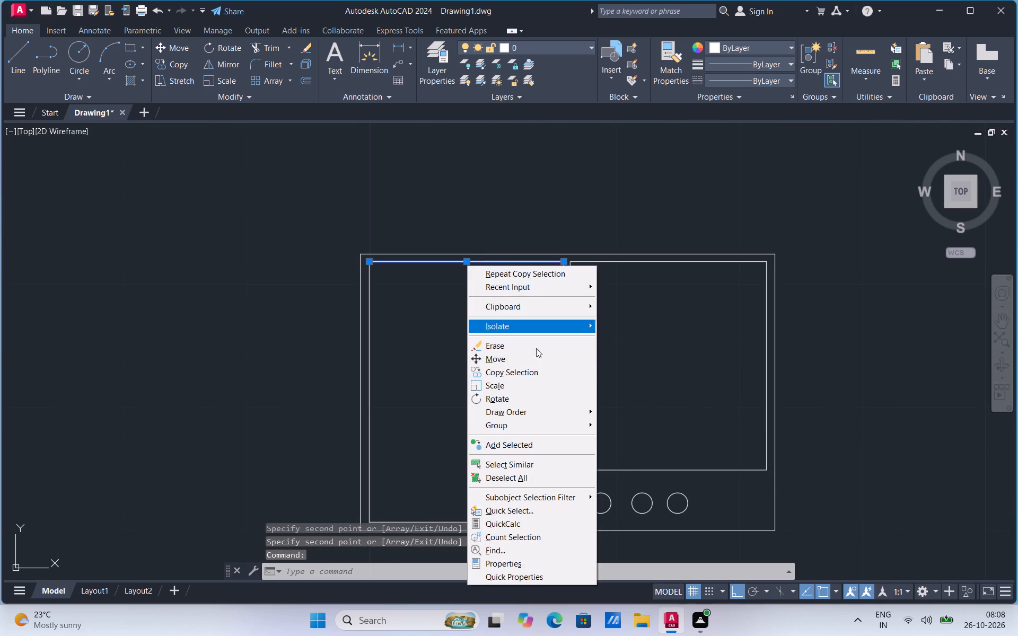
{"action": "left_click", "coordinate": [529, 372]}
{"action": "left_click", "coordinate": [563, 259]}
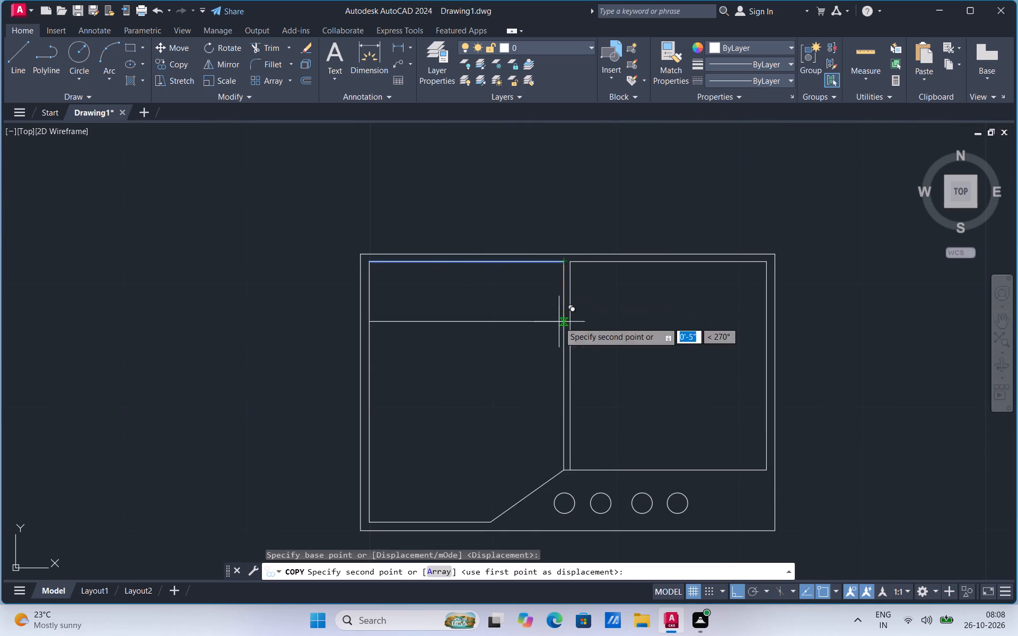
{"action": "left_click", "coordinate": [563, 382]}
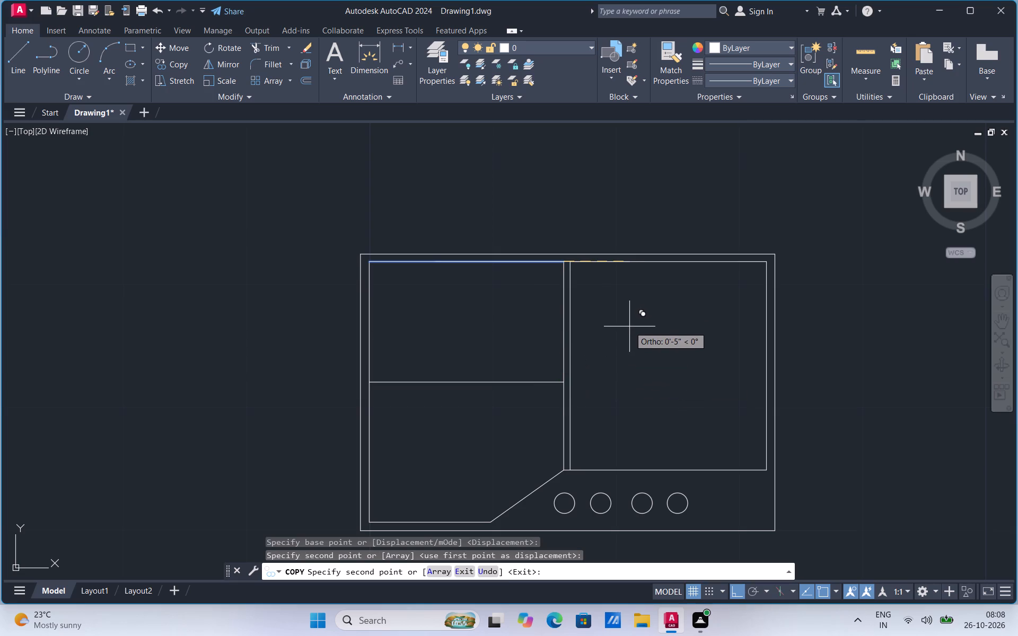
{"action": "key", "text": "Escape"}
Copy the right compartment's top inner line straight down, level with the left compartment's middle line.
{"action": "left_click", "coordinate": [626, 267]}
{"action": "right_click", "coordinate": [627, 267]}
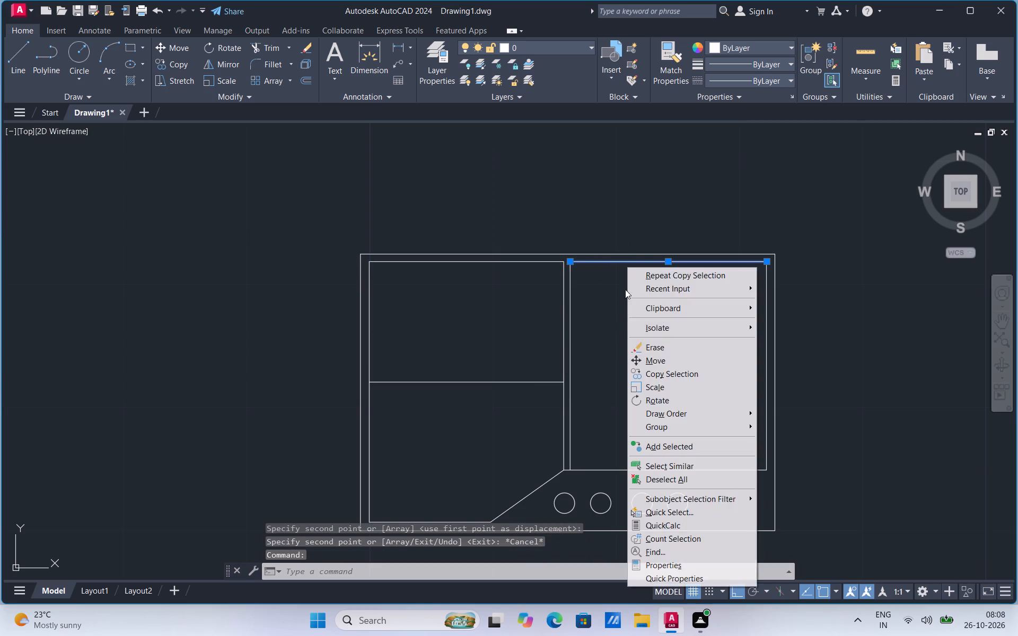
{"action": "left_click", "coordinate": [648, 374]}
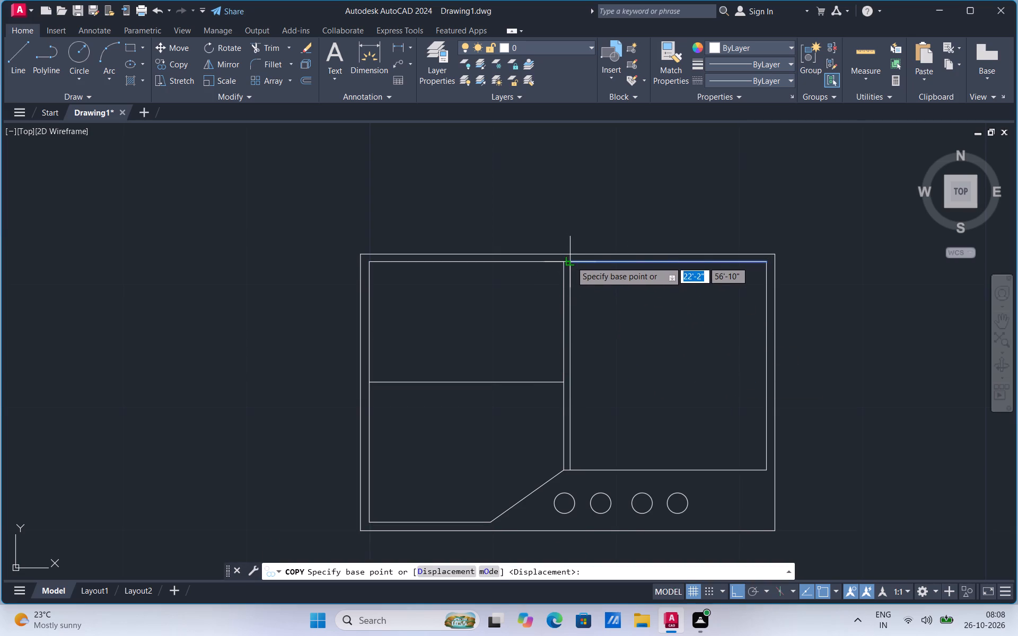
{"action": "left_click", "coordinate": [571, 261]}
{"action": "left_click", "coordinate": [572, 381]}
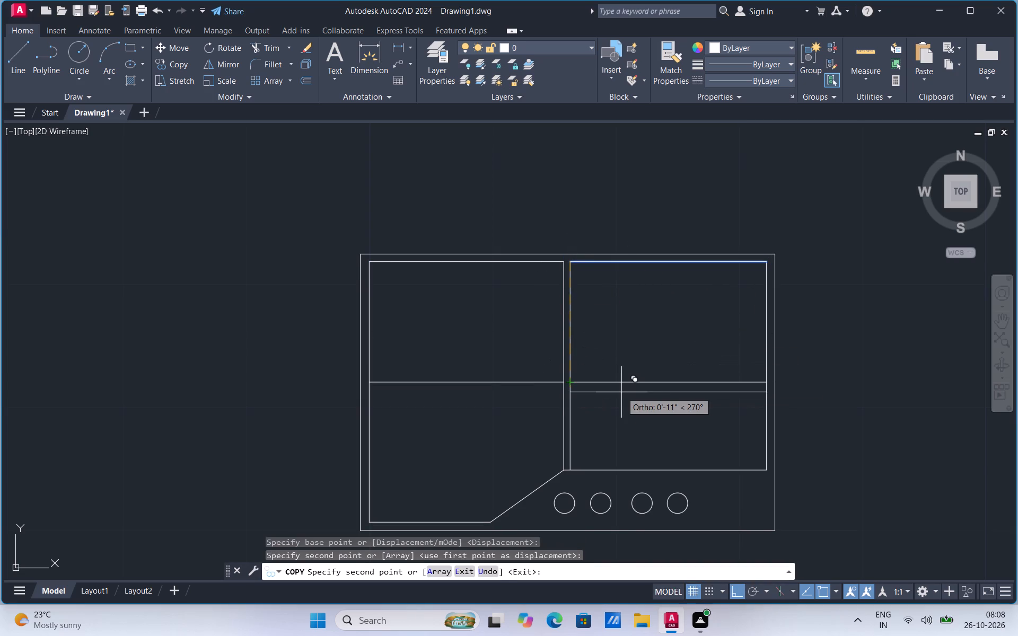
Draw a circle with a radius of about 2" centred in the upper half of the left compartment.
{"action": "key", "text": "Escape"}
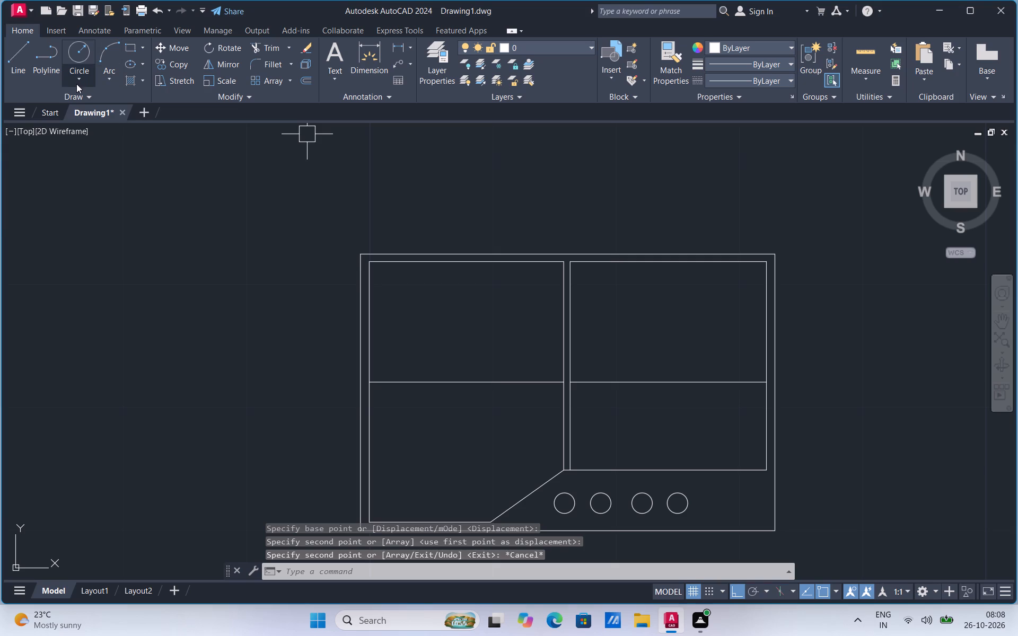
{"action": "left_click", "coordinate": [76, 82]}
{"action": "left_click", "coordinate": [82, 108]}
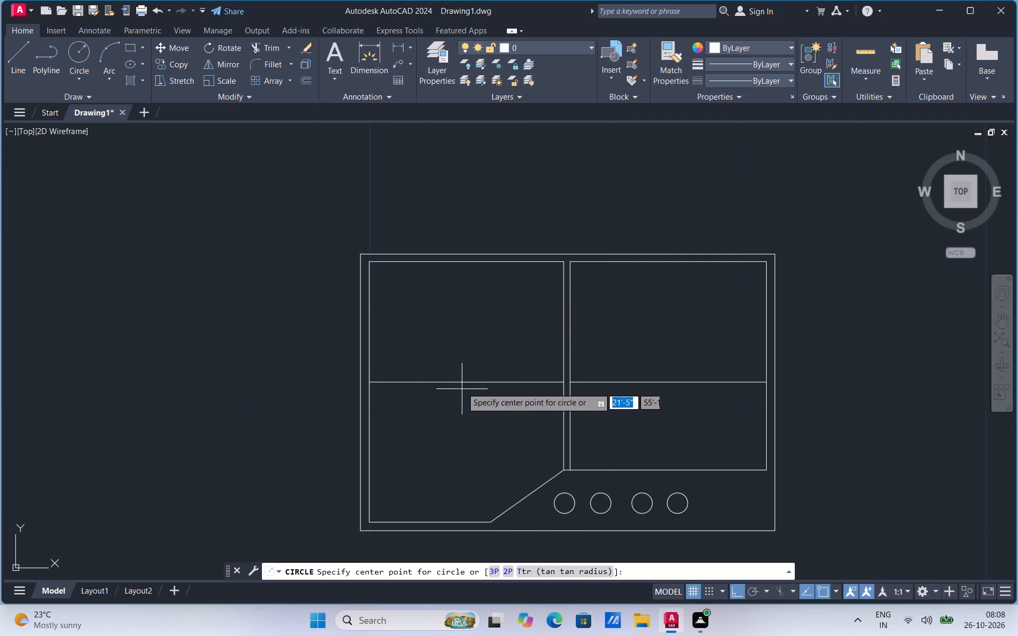
{"action": "left_click", "coordinate": [465, 316]}
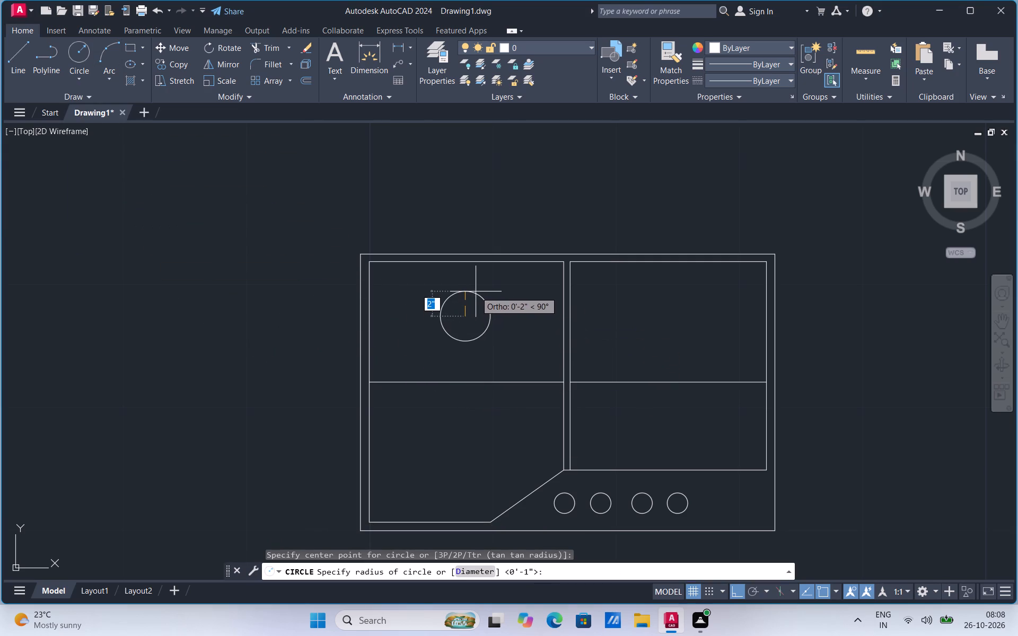
{"action": "left_click", "coordinate": [476, 291]}
Copy the large circle into the right compartment's upper half and the lower halves of both compartments, turning Ortho off for the lower copies.
{"action": "left_click", "coordinate": [494, 327]}
{"action": "right_click", "coordinate": [494, 327]}
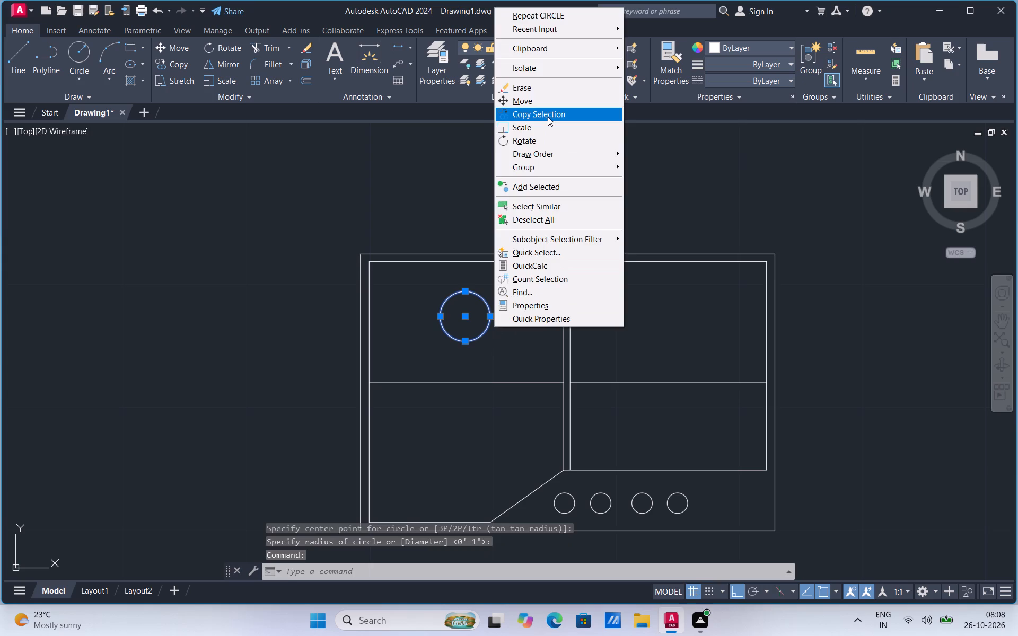
{"action": "left_click", "coordinate": [548, 117]}
{"action": "left_click", "coordinate": [465, 317]}
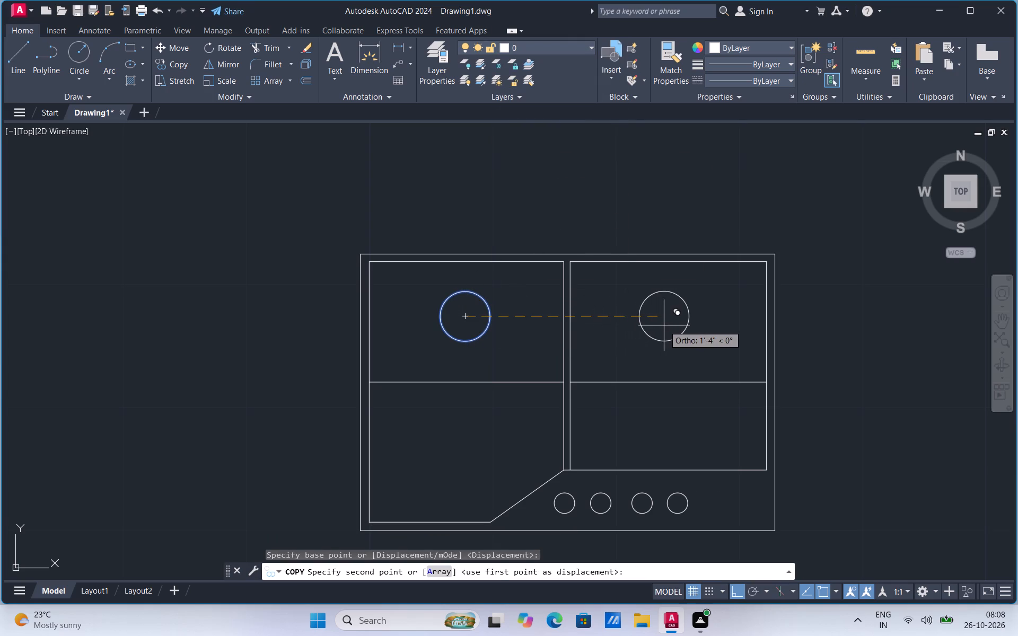
{"action": "left_click", "coordinate": [666, 325]}
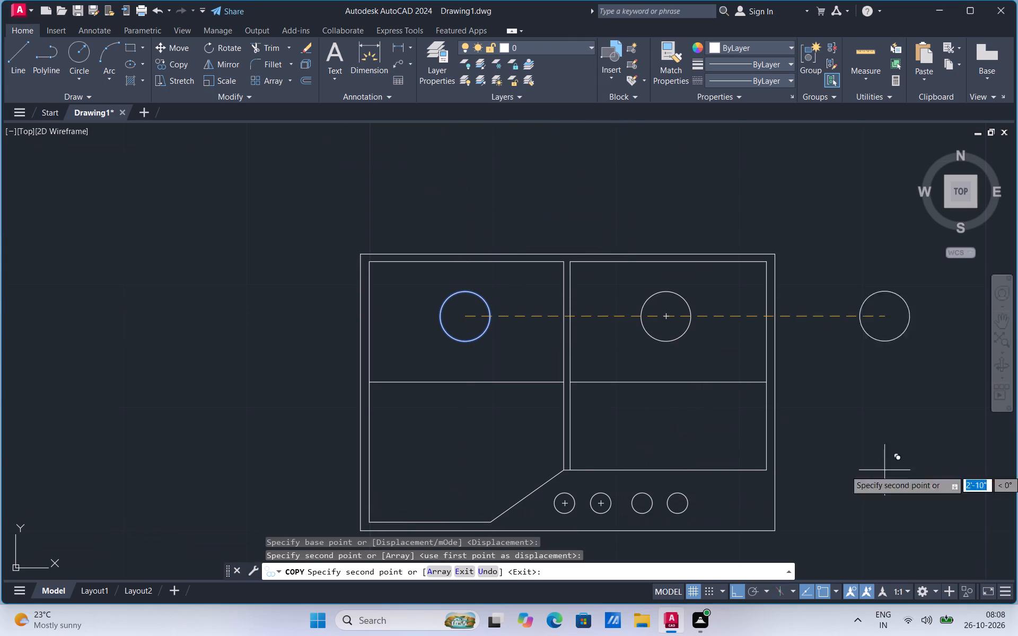
{"action": "left_click", "coordinate": [739, 592]}
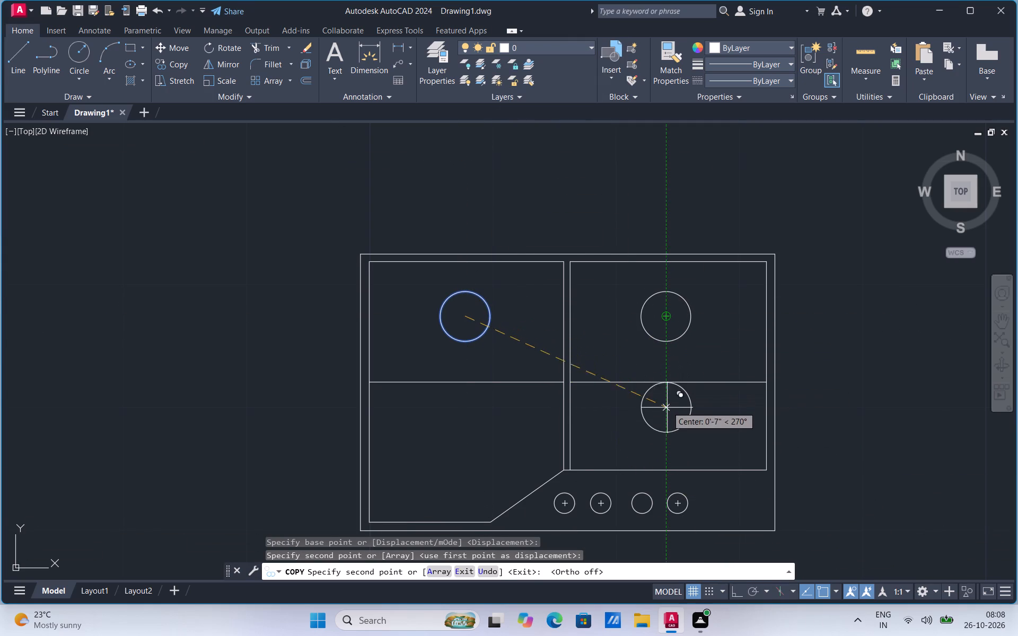
{"action": "left_click", "coordinate": [665, 424]}
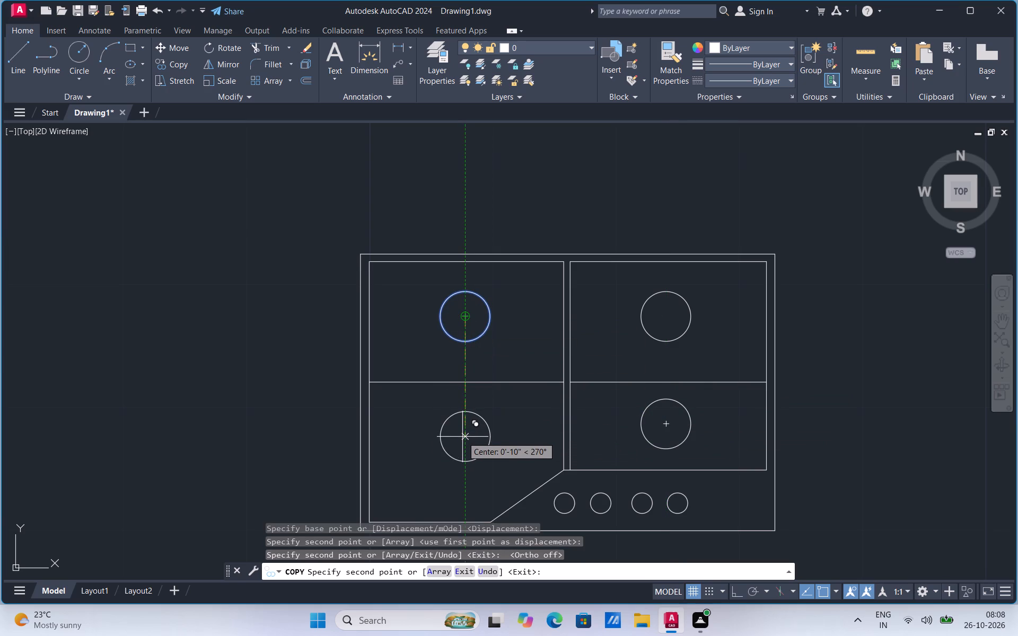
{"action": "left_click", "coordinate": [462, 437]}
{"action": "scroll", "coordinate": [570, 355], "scroll_direction": "down", "scroll_amount": 1}
{"action": "scroll", "coordinate": [568, 397], "scroll_direction": "up", "scroll_amount": 1}
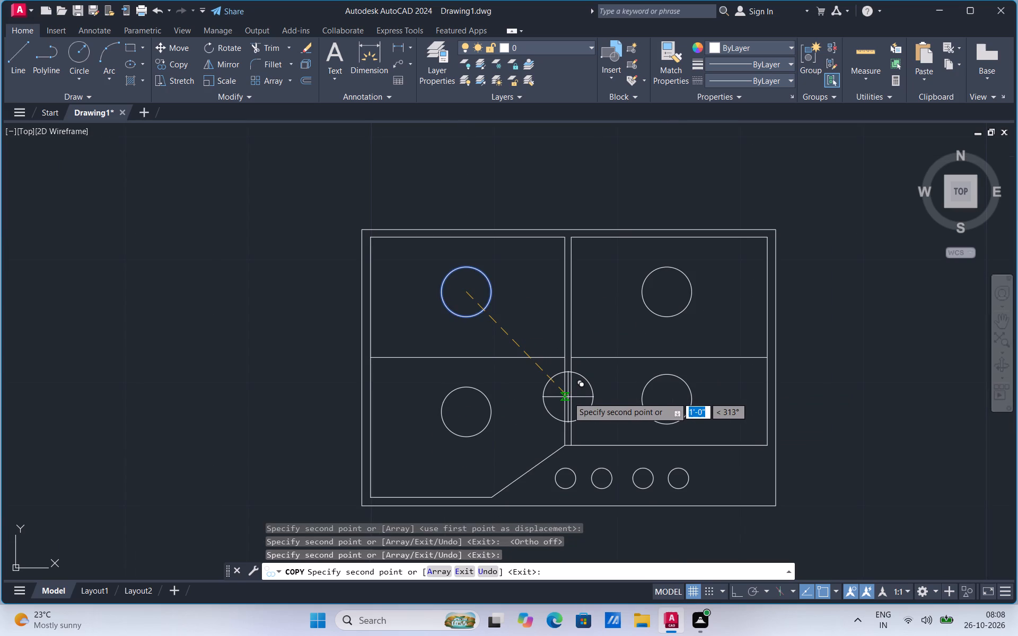
{"action": "key", "text": "Escape"}
Move the row of four small circles about 2" right and slightly upward in the strip below the right compartment.
{"action": "left_click", "coordinate": [580, 484]}
{"action": "left_click", "coordinate": [607, 480]}
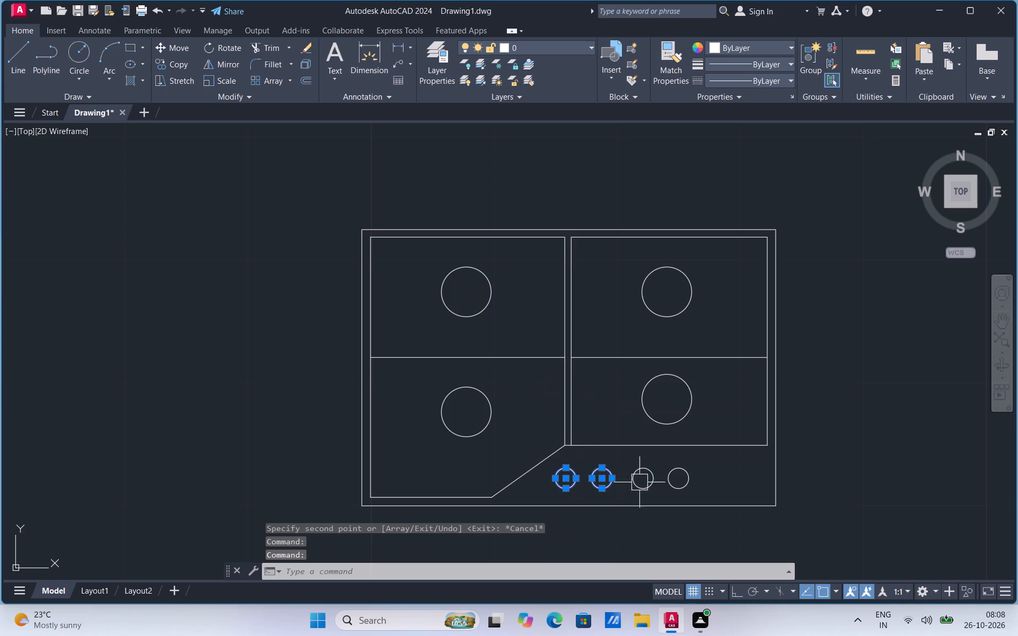
{"action": "left_click", "coordinate": [643, 482]}
{"action": "left_click", "coordinate": [673, 478]}
{"action": "right_click", "coordinate": [673, 478]}
{"action": "left_click", "coordinate": [715, 269]}
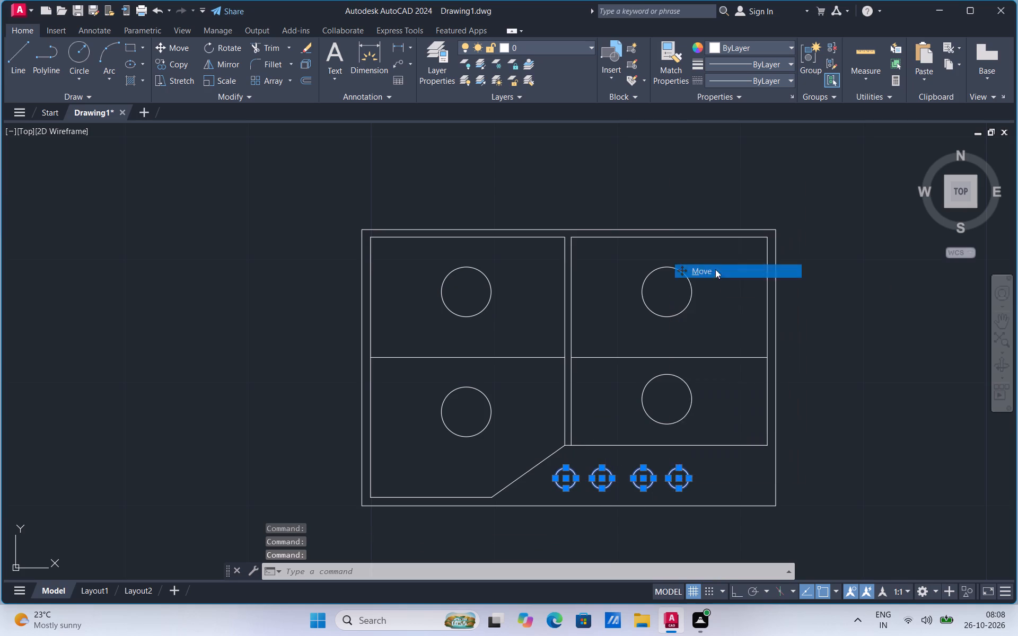
{"action": "scroll", "coordinate": [598, 447], "scroll_direction": "up", "scroll_amount": 1}
{"action": "left_click", "coordinate": [560, 484]}
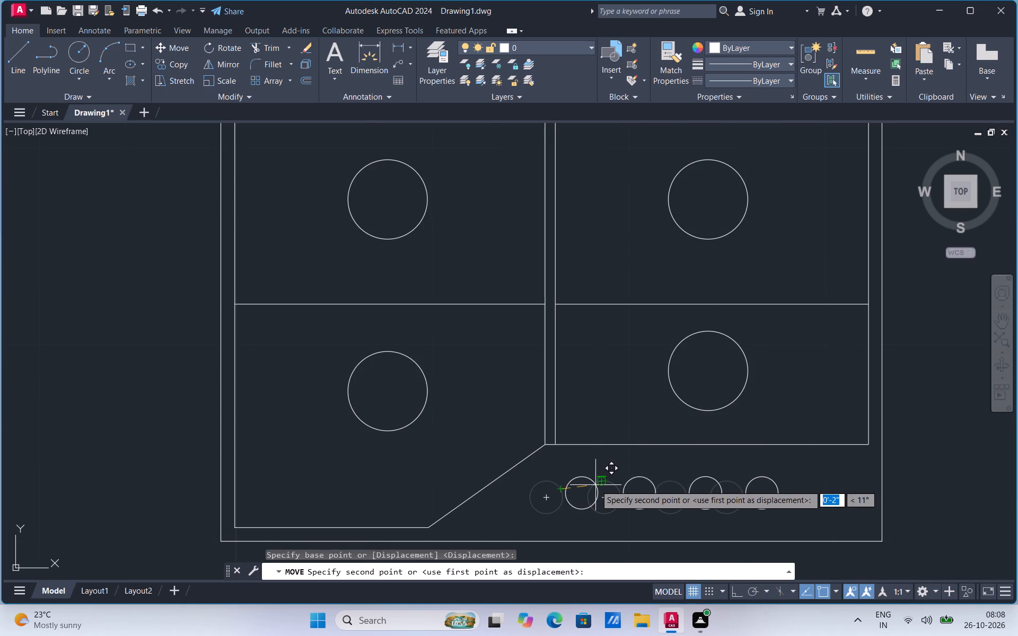
{"action": "left_click", "coordinate": [595, 485]}
{"action": "scroll", "coordinate": [632, 452], "scroll_direction": "down", "scroll_amount": 1}
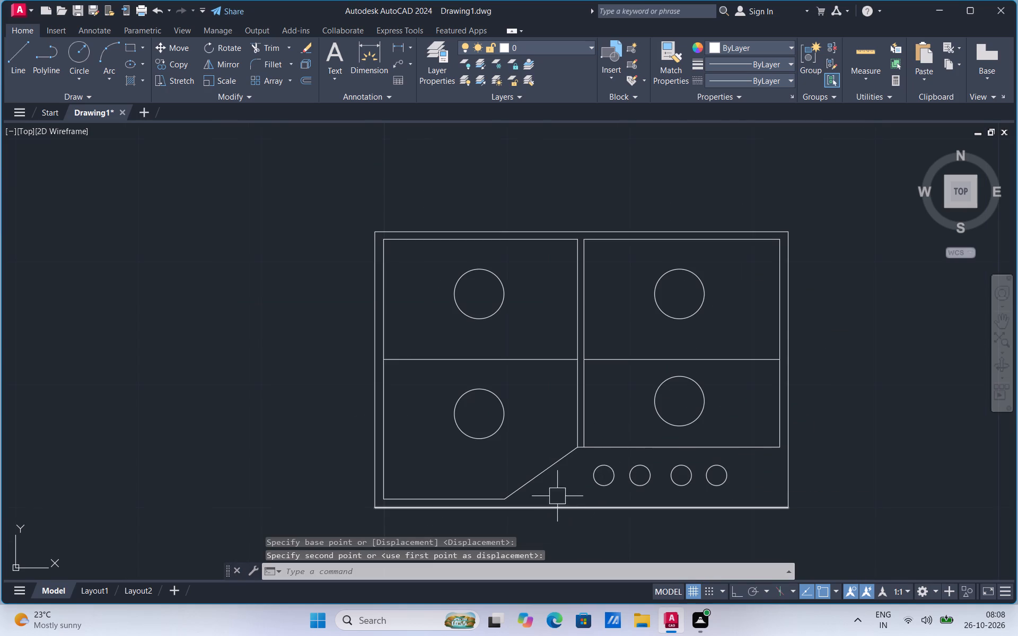
Replace the left compartment's angled corner line with a longer bottom edge and a steeper slanted line ending at the divider's lower end.
{"action": "scroll", "coordinate": [557, 494], "scroll_direction": "up", "scroll_amount": 1}
{"action": "left_click", "coordinate": [528, 473]}
{"action": "key", "text": "Delete"}
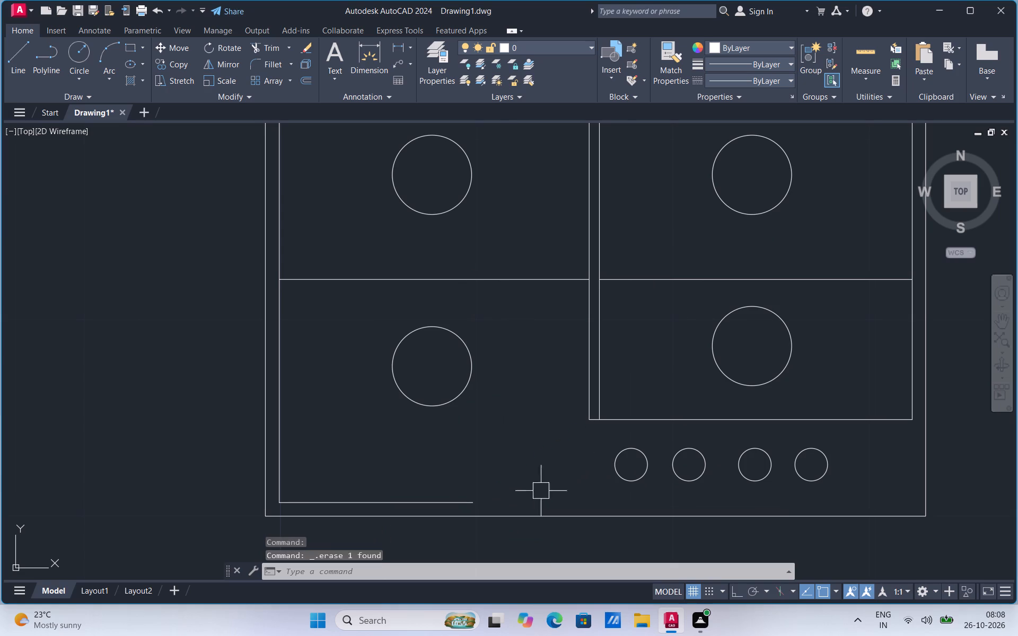
{"action": "left_click", "coordinate": [24, 62]}
{"action": "left_click", "coordinate": [478, 502]}
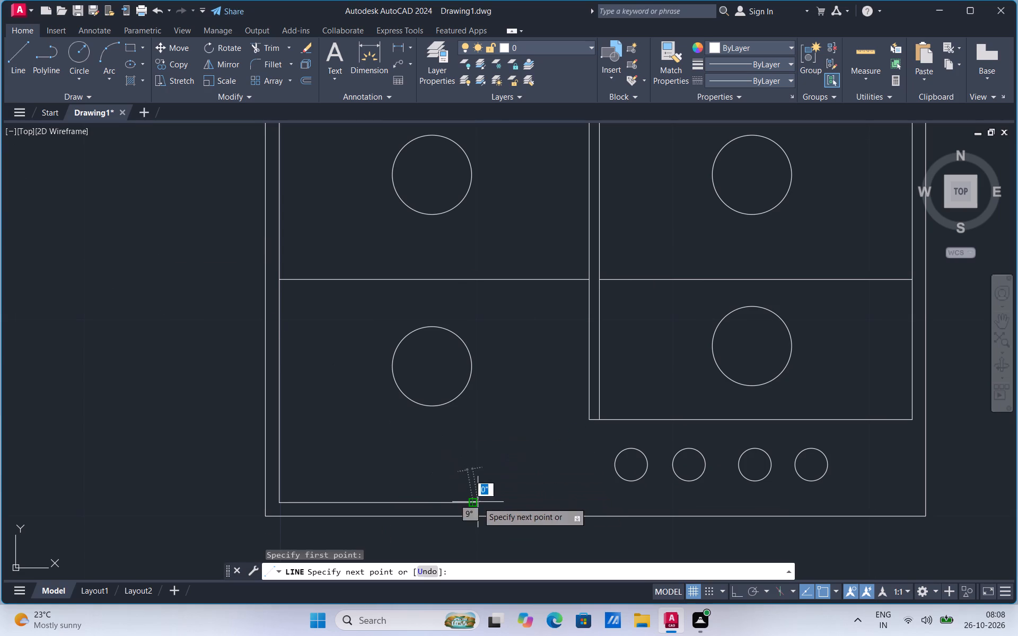
{"action": "left_click", "coordinate": [525, 504]}
{"action": "left_click", "coordinate": [589, 419]}
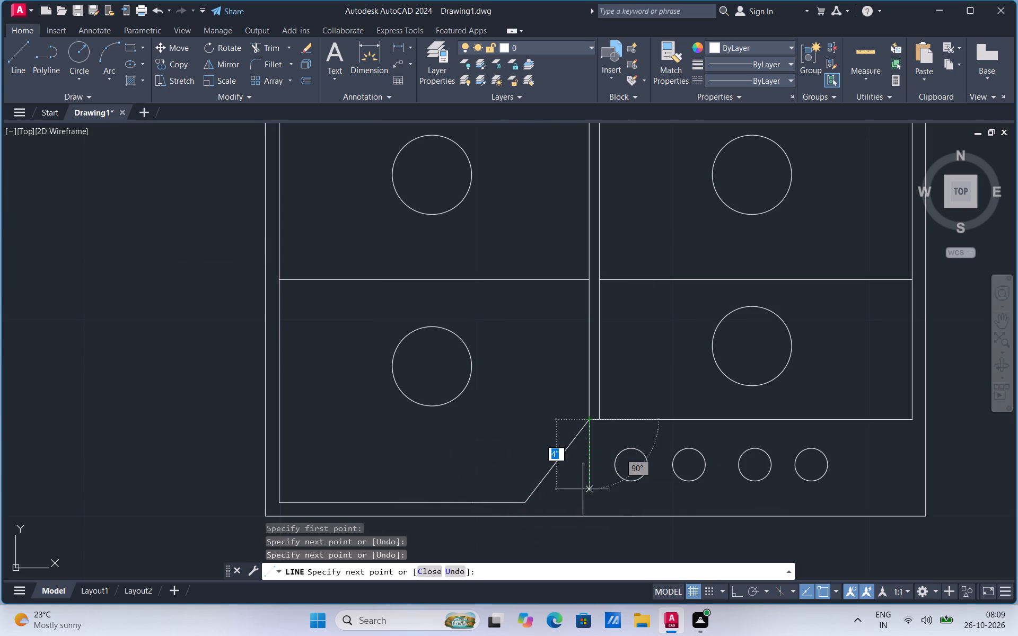
{"action": "scroll", "coordinate": [585, 503], "scroll_direction": "down", "scroll_amount": 1}
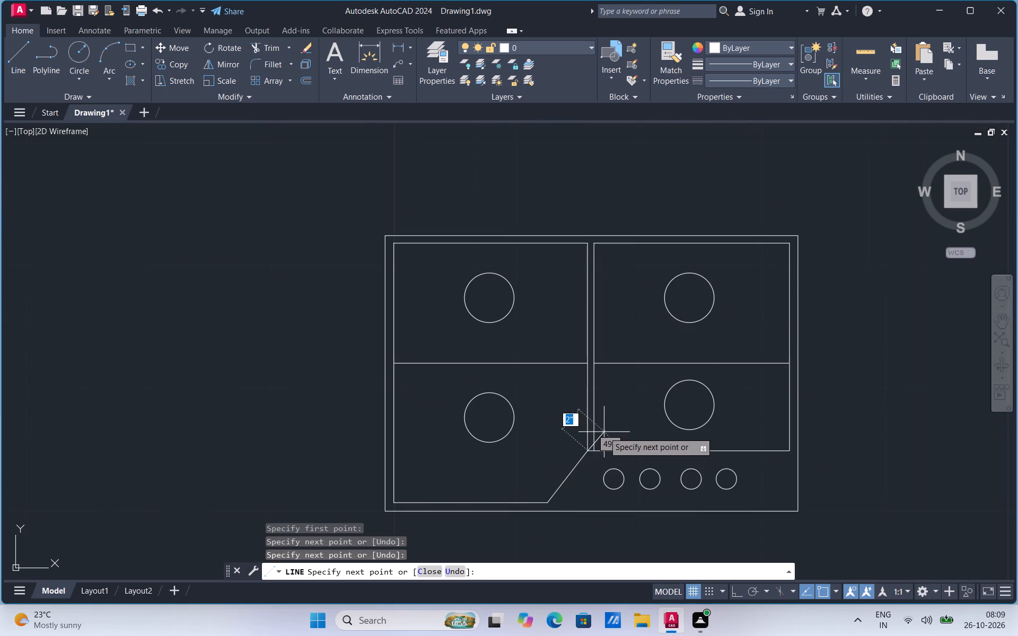
{"action": "key", "text": "Escape"}
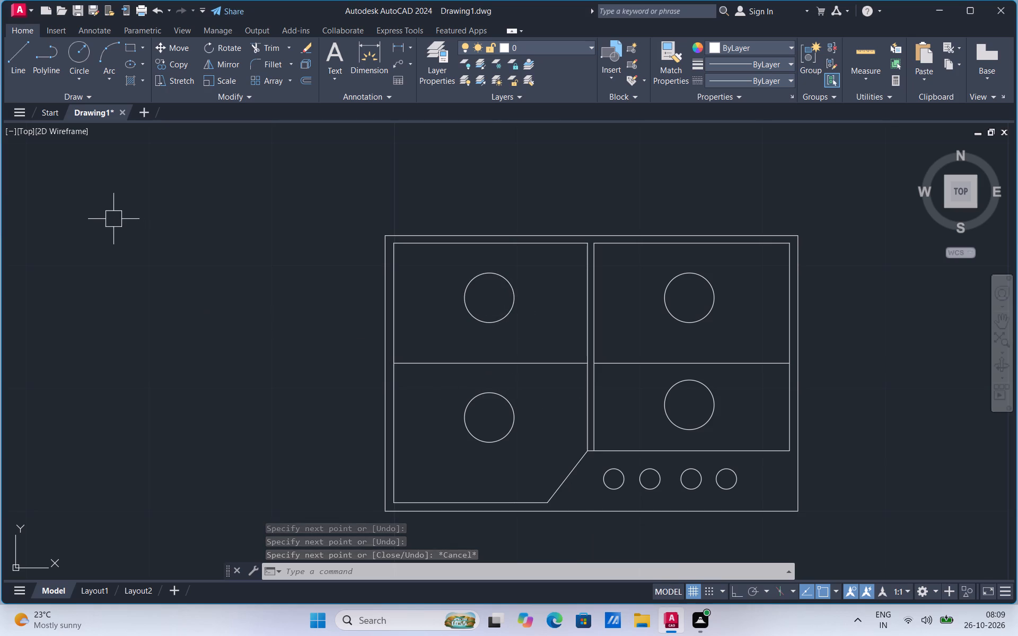
Draw a line from the upper-left circle's top to the inner top edge and a horizontal line joining the two upper circles.
{"action": "left_click", "coordinate": [22, 74]}
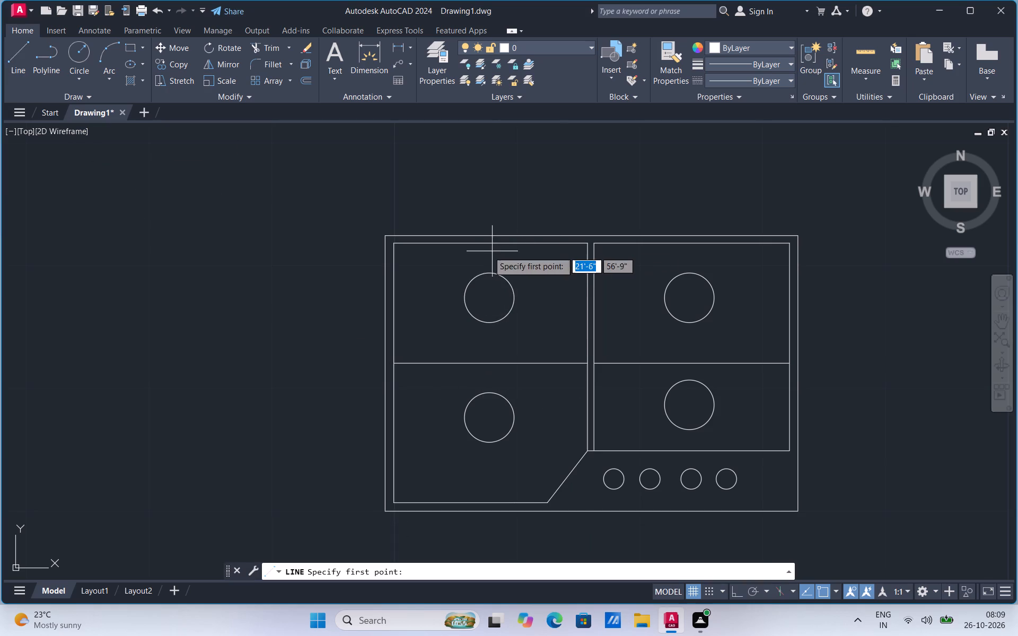
{"action": "left_click", "coordinate": [492, 268]}
{"action": "left_click", "coordinate": [486, 245]}
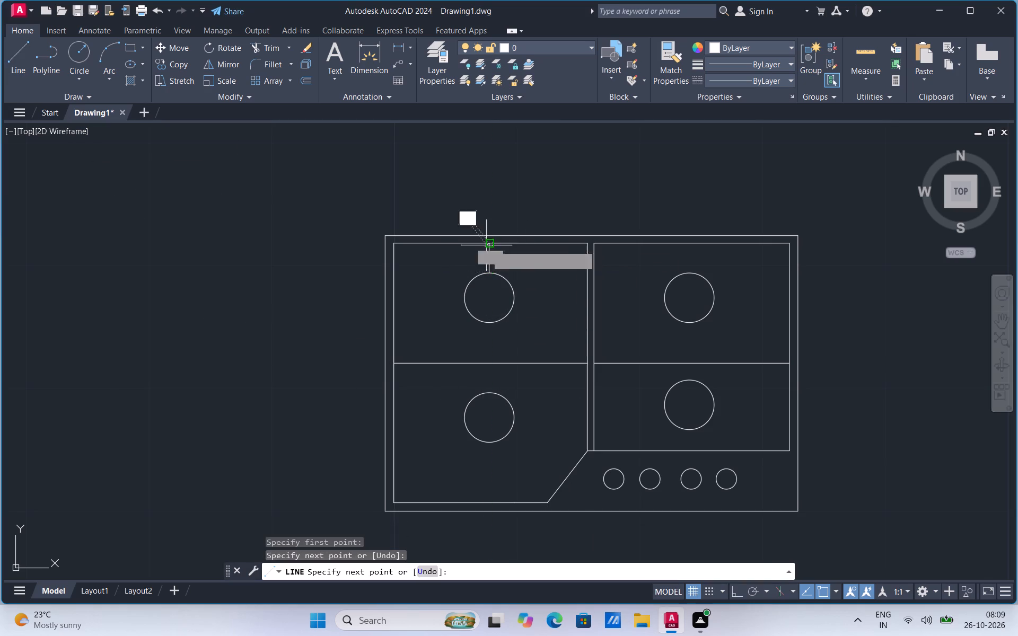
{"action": "left_click", "coordinate": [17, 58]}
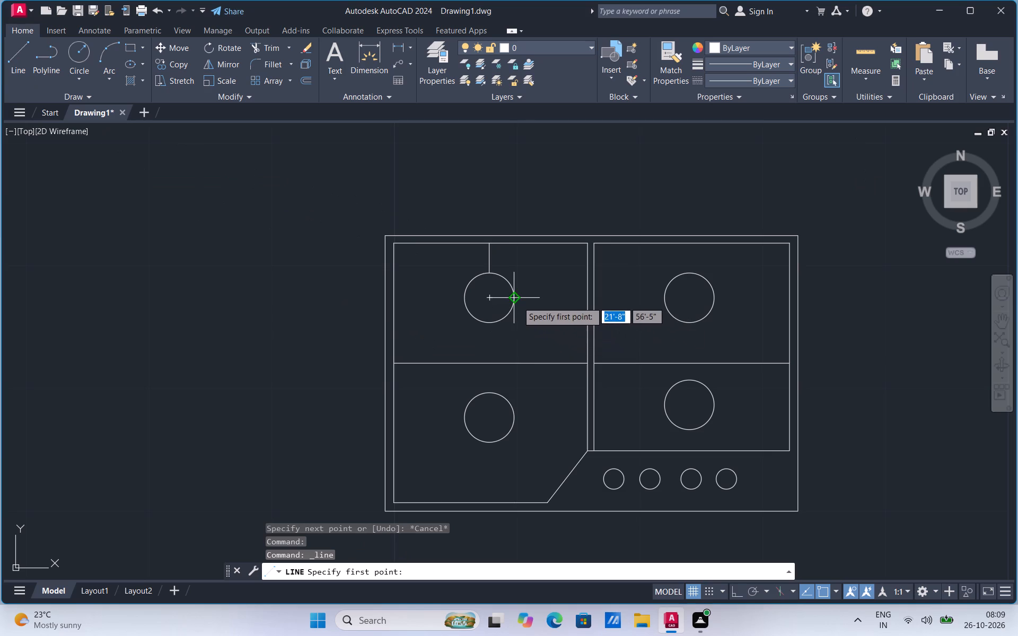
{"action": "left_click", "coordinate": [517, 301]}
{"action": "left_click", "coordinate": [664, 300]}
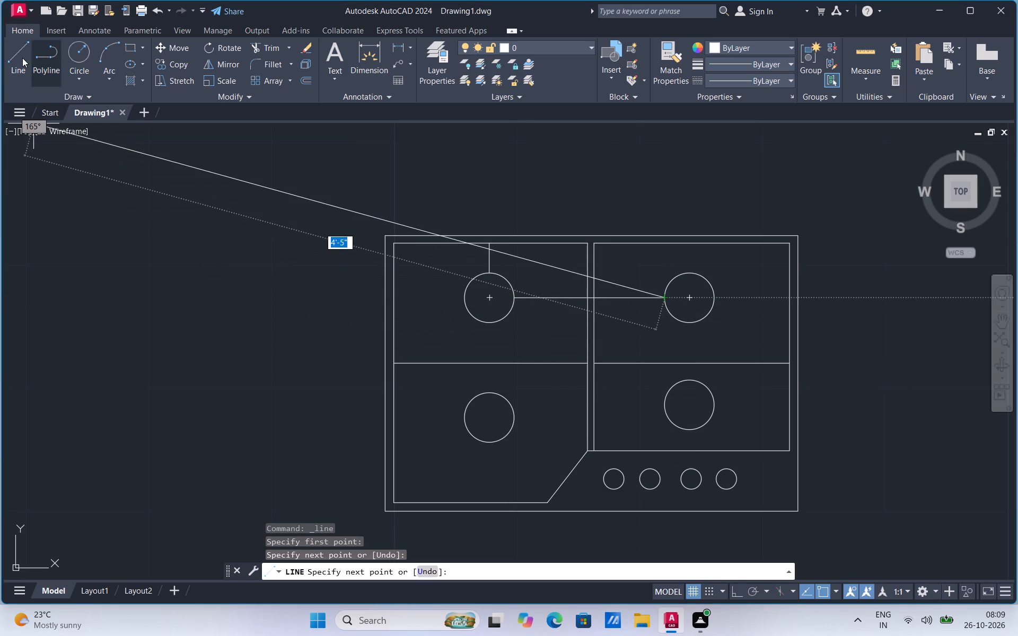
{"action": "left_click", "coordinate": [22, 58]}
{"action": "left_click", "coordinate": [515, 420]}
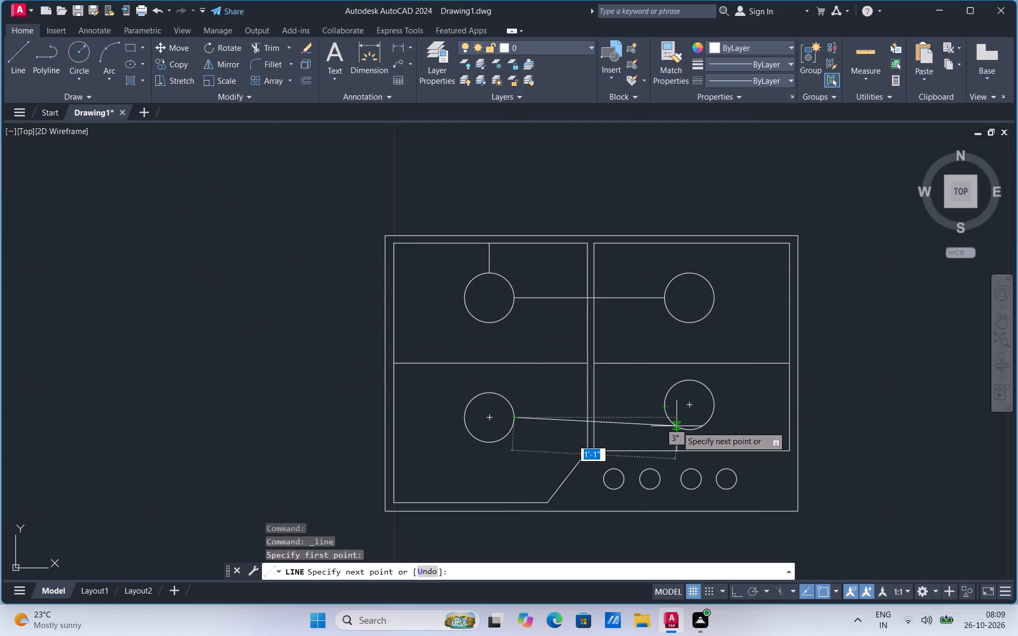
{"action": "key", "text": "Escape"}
Move the right compartment's bottom line and the four small circles straight down about 1" with Ortho on.
{"action": "left_click", "coordinate": [678, 457]}
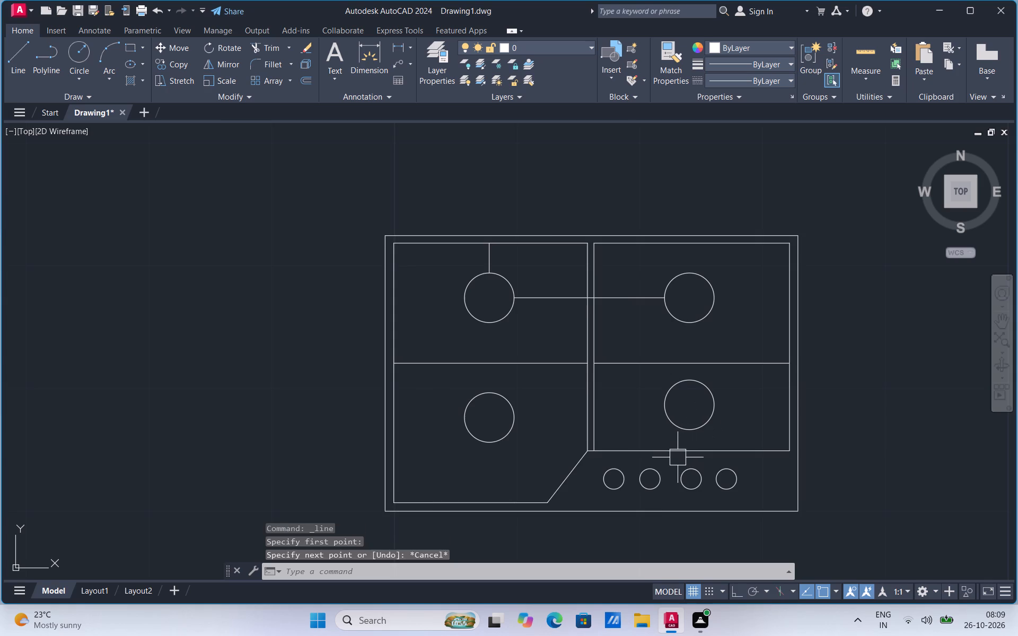
{"action": "scroll", "coordinate": [660, 491], "scroll_direction": "up", "scroll_amount": 1}
{"action": "left_click_drag", "start_coordinate": [655, 481], "coordinate": [650, 481]}
{"action": "left_click", "coordinate": [606, 485]}
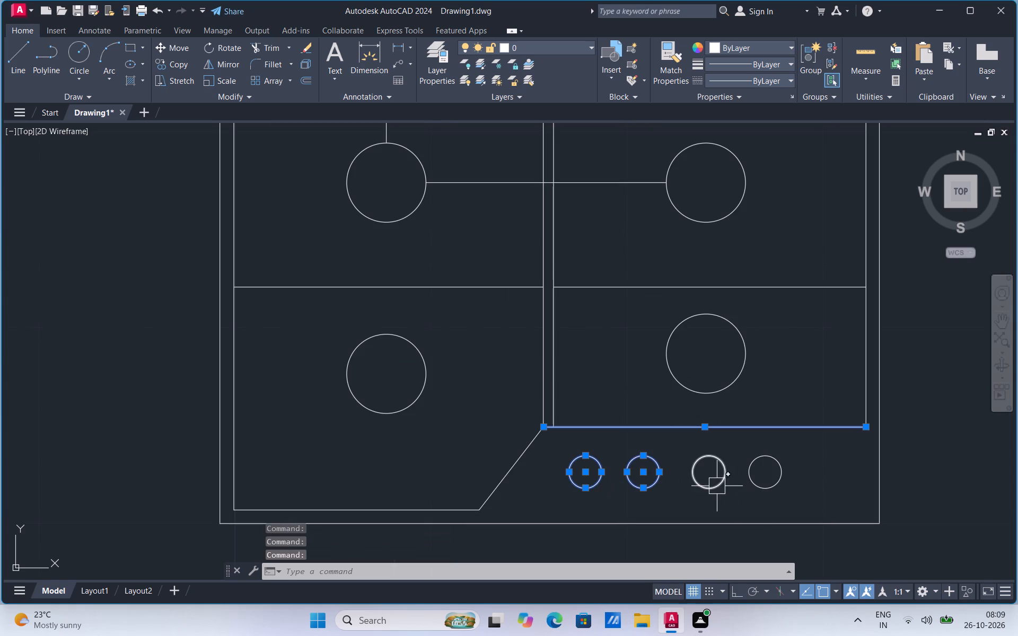
{"action": "left_click", "coordinate": [723, 484]}
{"action": "left_click", "coordinate": [761, 485]}
{"action": "right_click", "coordinate": [761, 485]}
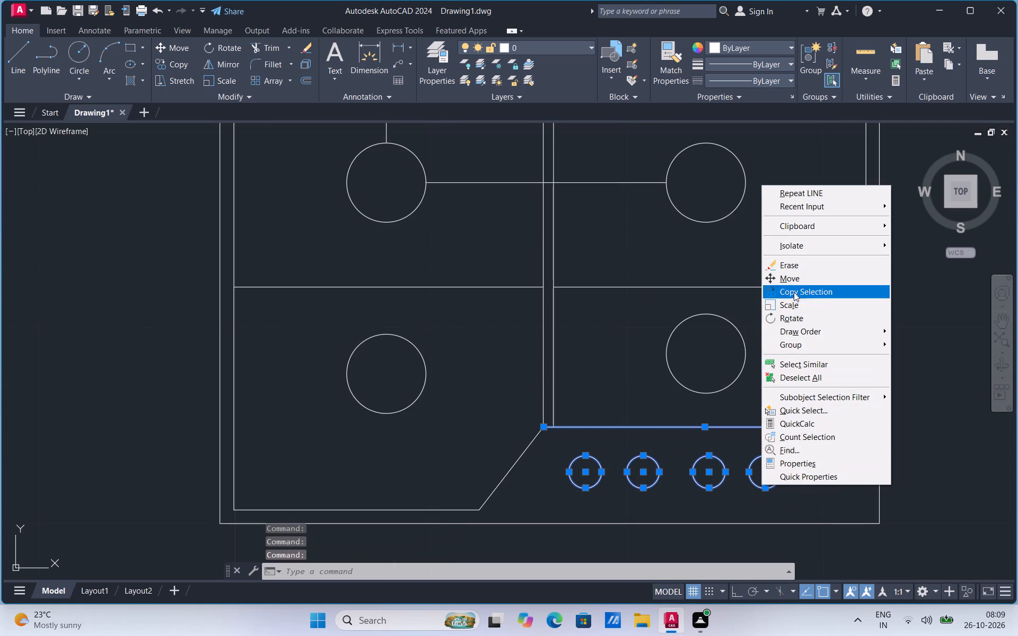
{"action": "left_click", "coordinate": [795, 280]}
{"action": "left_click", "coordinate": [865, 431]}
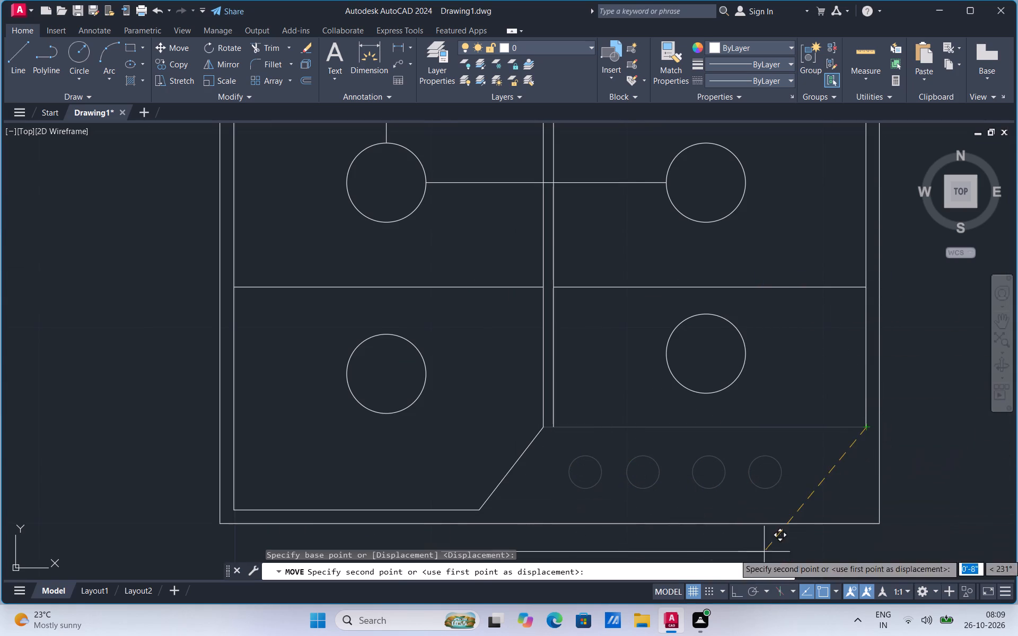
{"action": "left_click", "coordinate": [738, 591]}
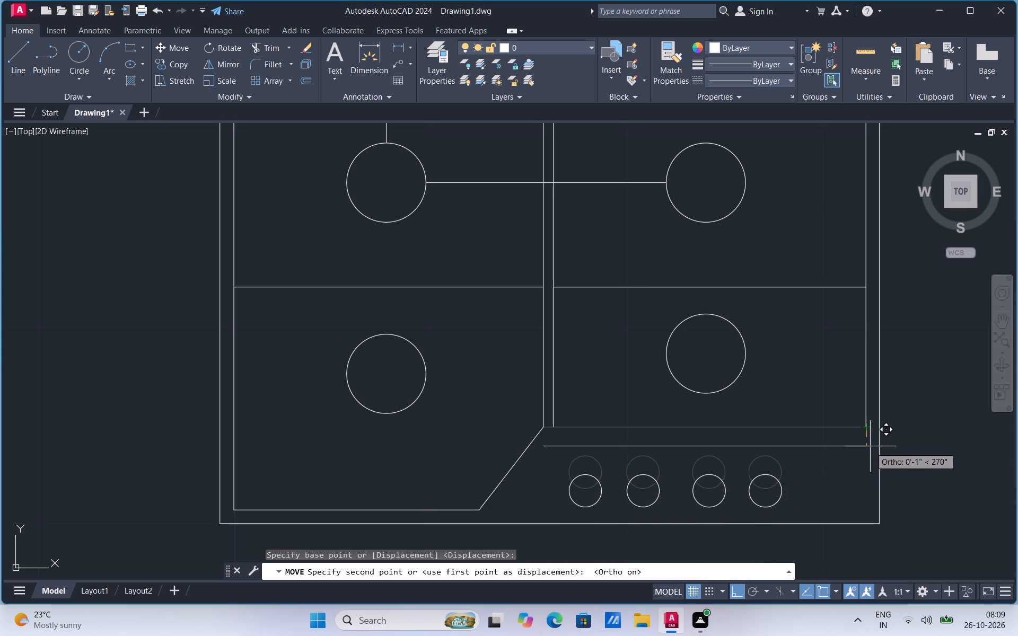
{"action": "left_click", "coordinate": [870, 446]}
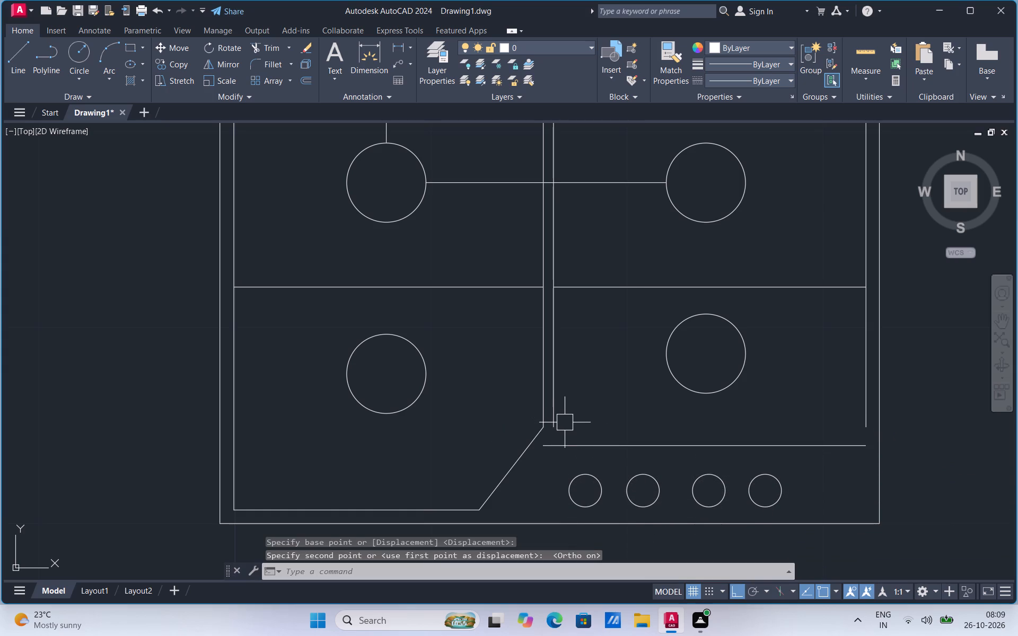
Close the right compartment's lower corners by extending both side lines to the bottom line and trimming that line's overhang at the divider.
{"action": "type", "text": "ex"}
{"action": "left_click", "coordinate": [611, 454]}
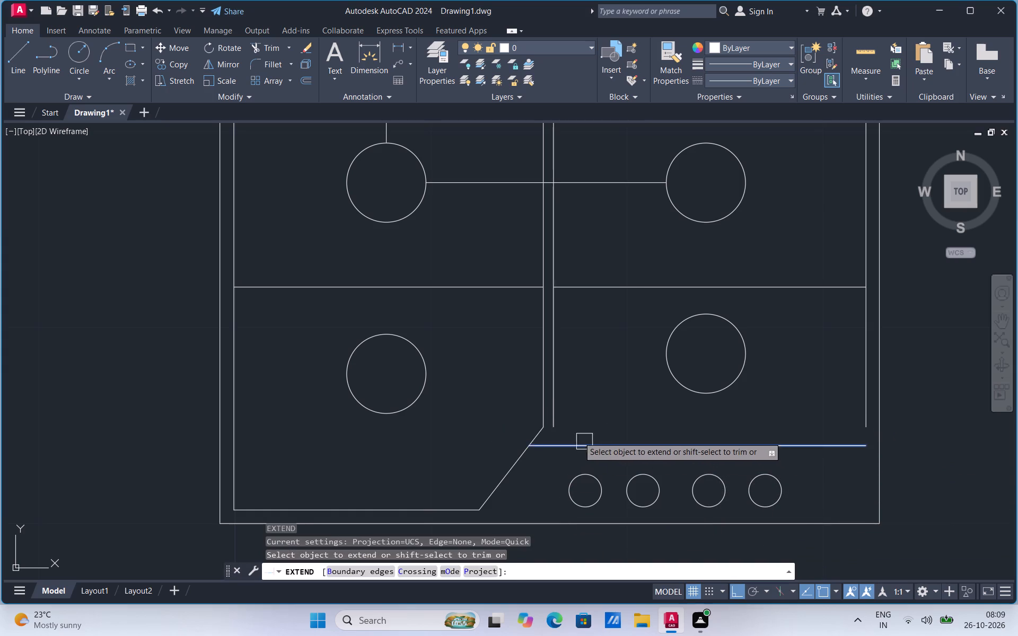
{"action": "left_click", "coordinate": [559, 421]}
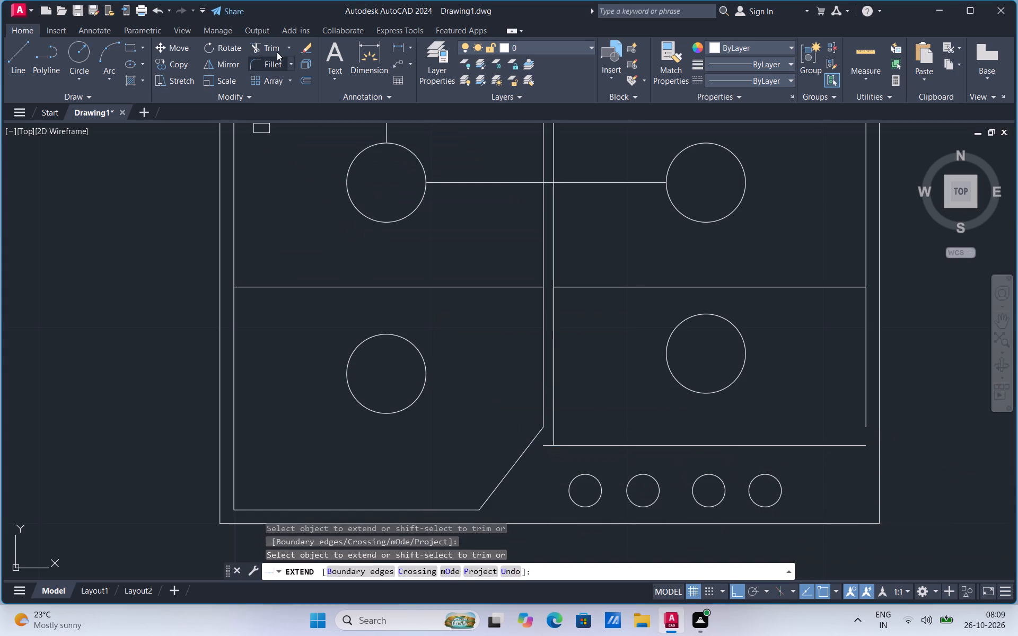
{"action": "left_click", "coordinate": [277, 51]}
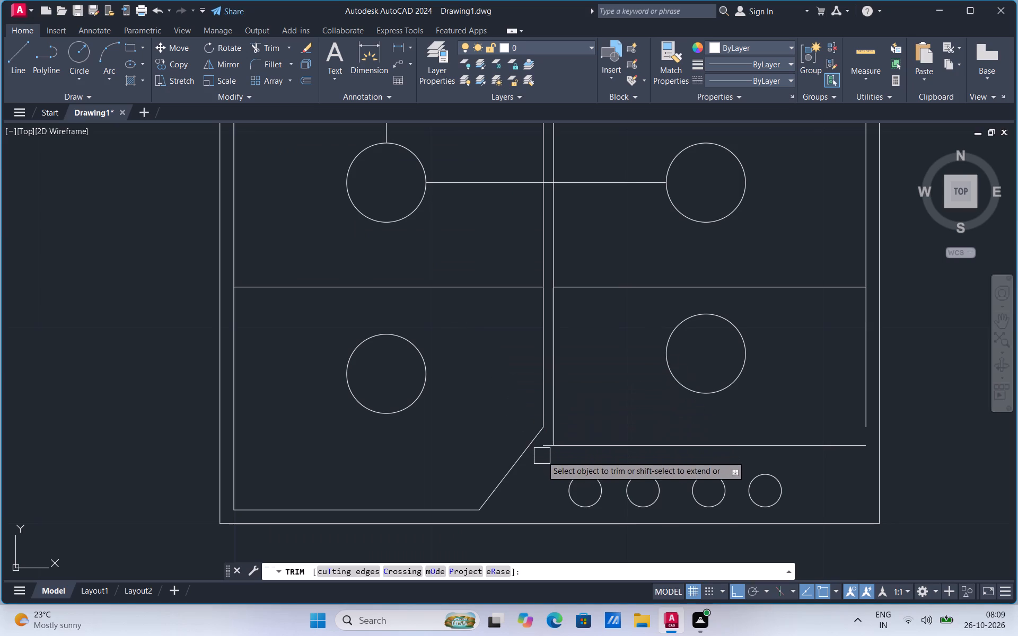
{"action": "left_click", "coordinate": [542, 451]}
{"action": "type", "text": "ex"}
{"action": "key", "text": "Escape"}
{"action": "type", "text": "ex"}
{"action": "left_click", "coordinate": [749, 434]}
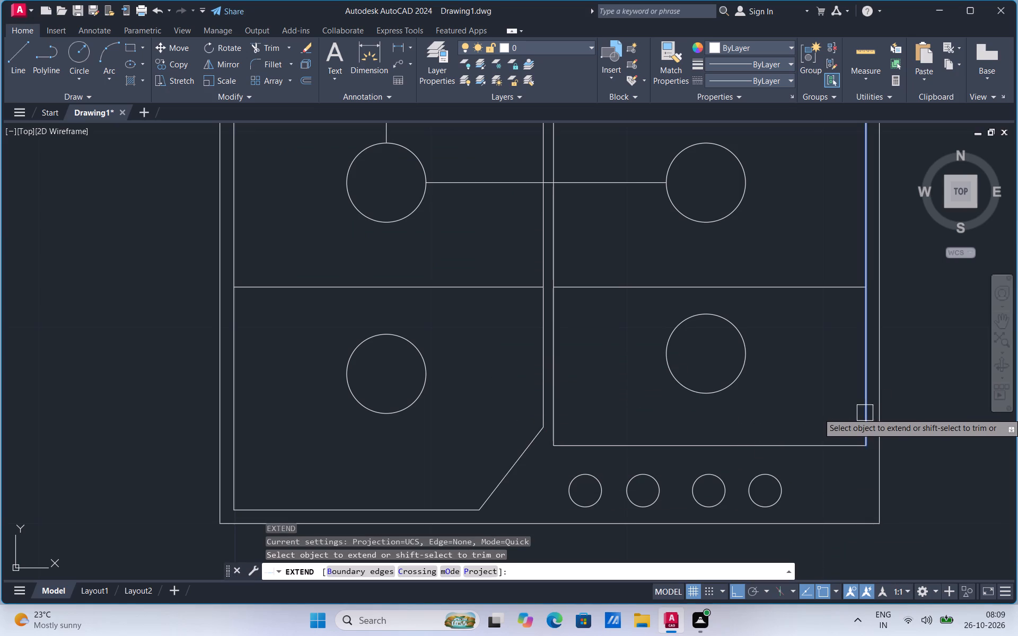
{"action": "left_click", "coordinate": [865, 413]}
{"action": "key", "text": "Escape"}
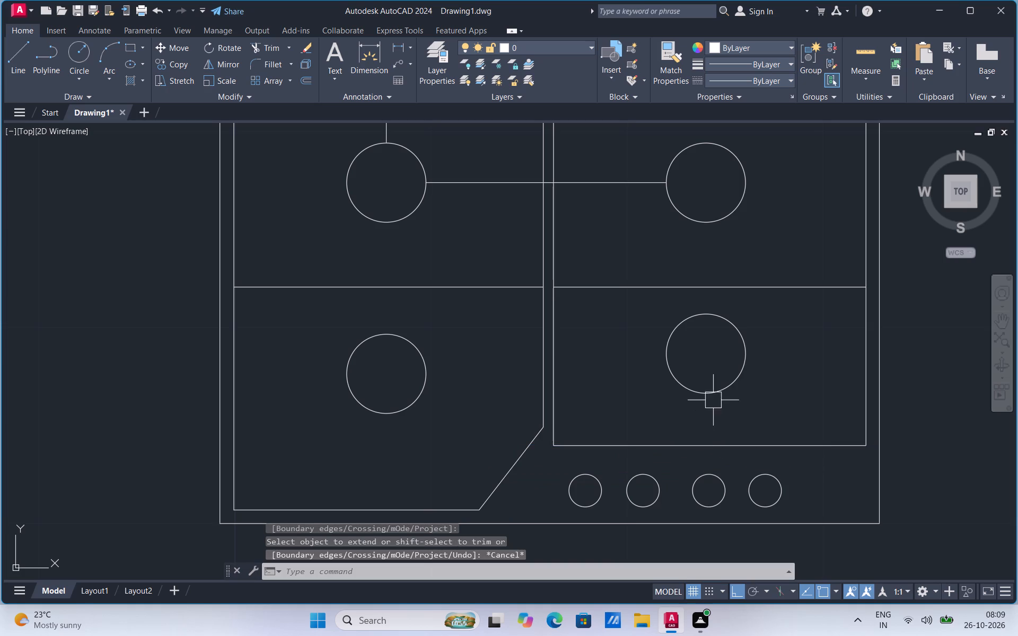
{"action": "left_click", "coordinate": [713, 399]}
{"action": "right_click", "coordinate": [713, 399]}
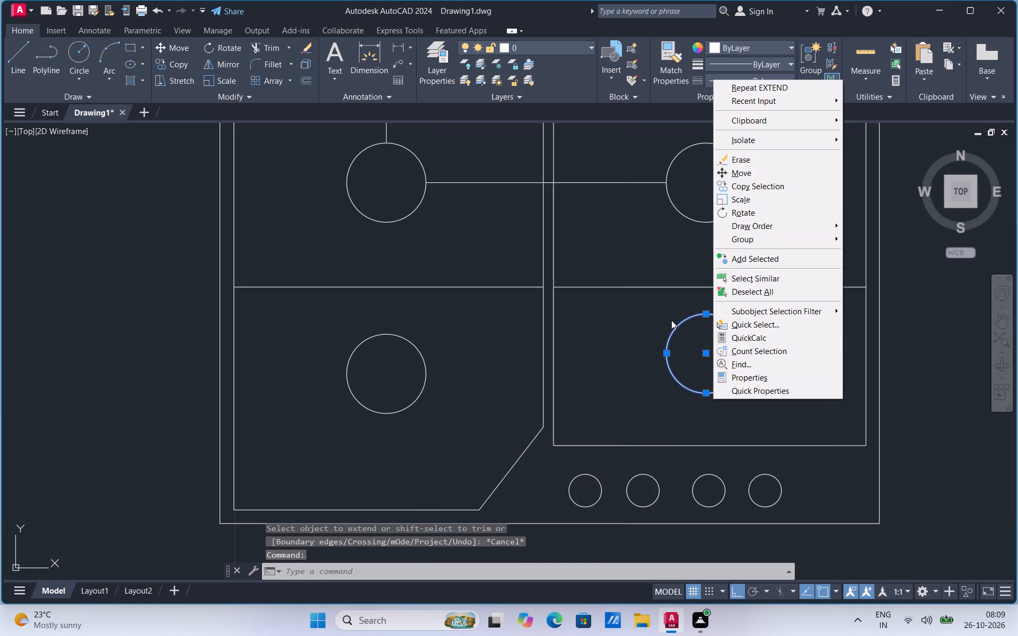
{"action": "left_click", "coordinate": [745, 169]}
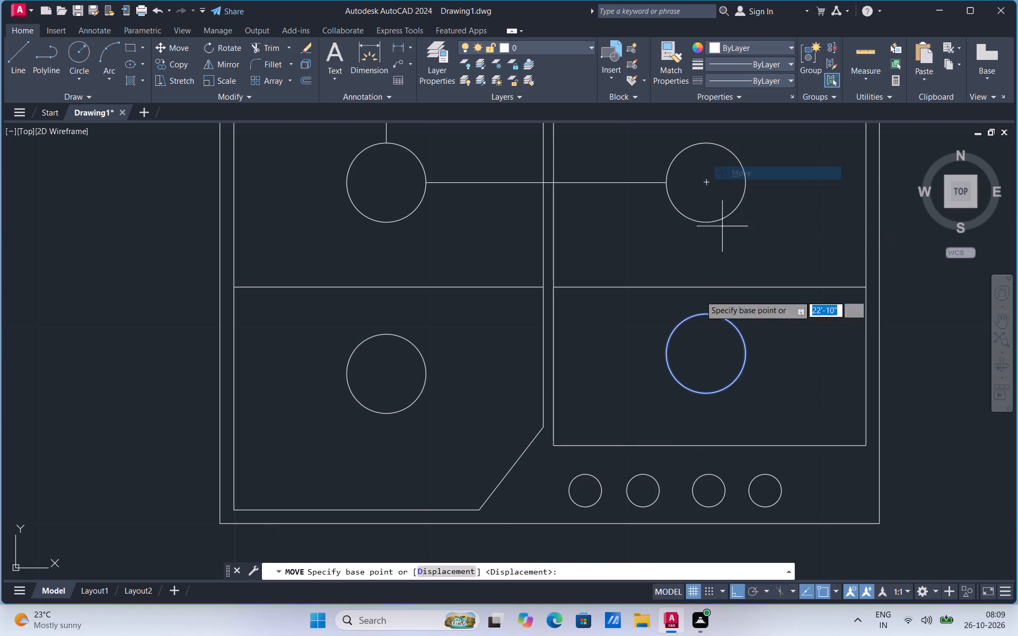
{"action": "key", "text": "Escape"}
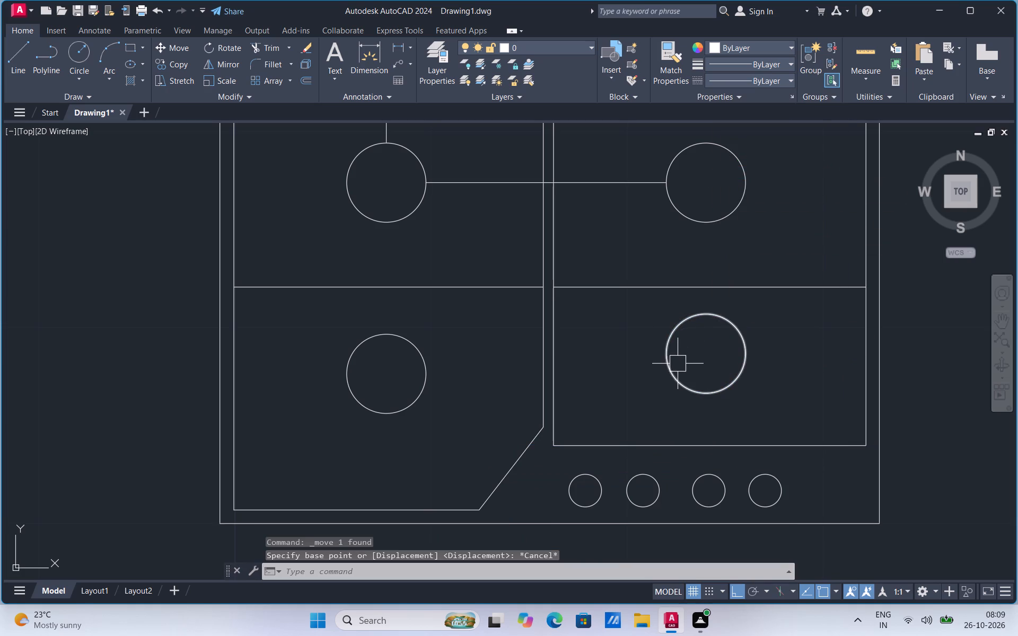
Replace the lower-right burner circle with a copy of the lower-left one, placed about 1'-4" straight across.
{"action": "left_click", "coordinate": [678, 364]}
{"action": "key", "text": "Delete"}
{"action": "left_click", "coordinate": [390, 419]}
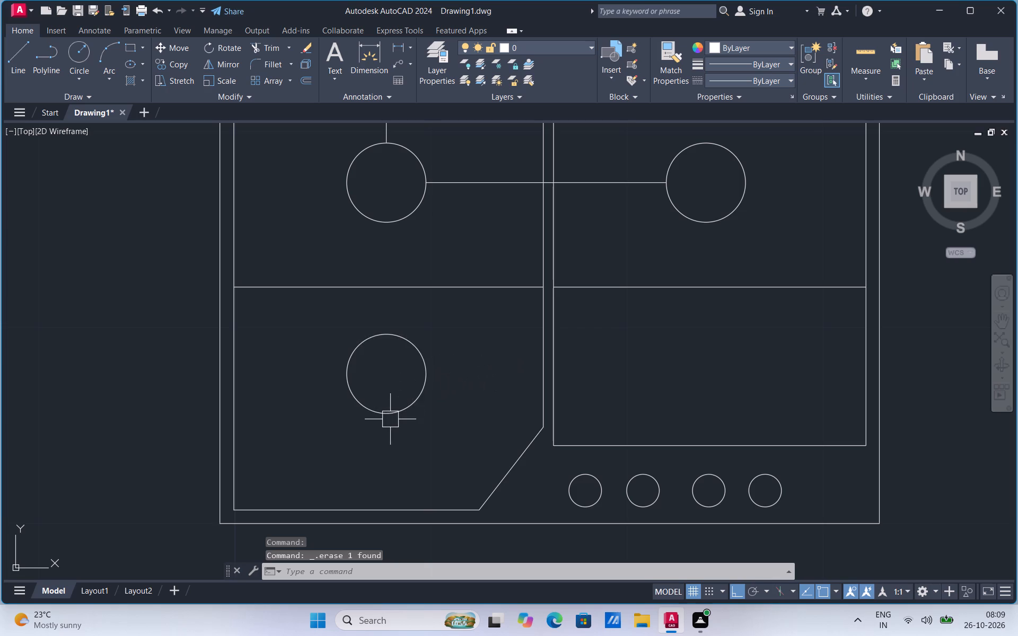
{"action": "right_click", "coordinate": [390, 419]}
{"action": "left_click", "coordinate": [440, 210]}
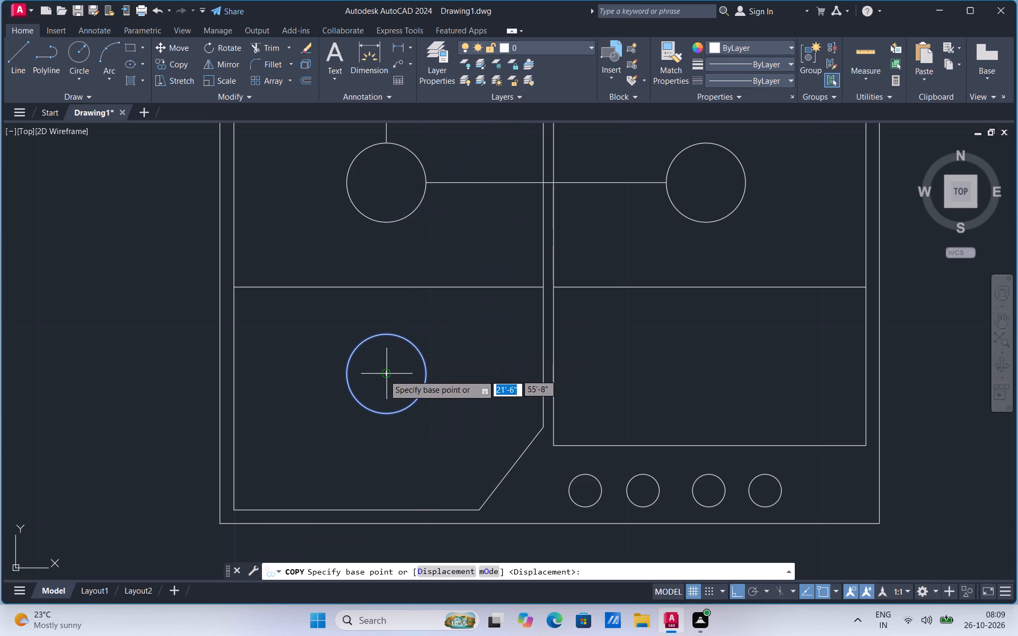
{"action": "left_click", "coordinate": [384, 375]}
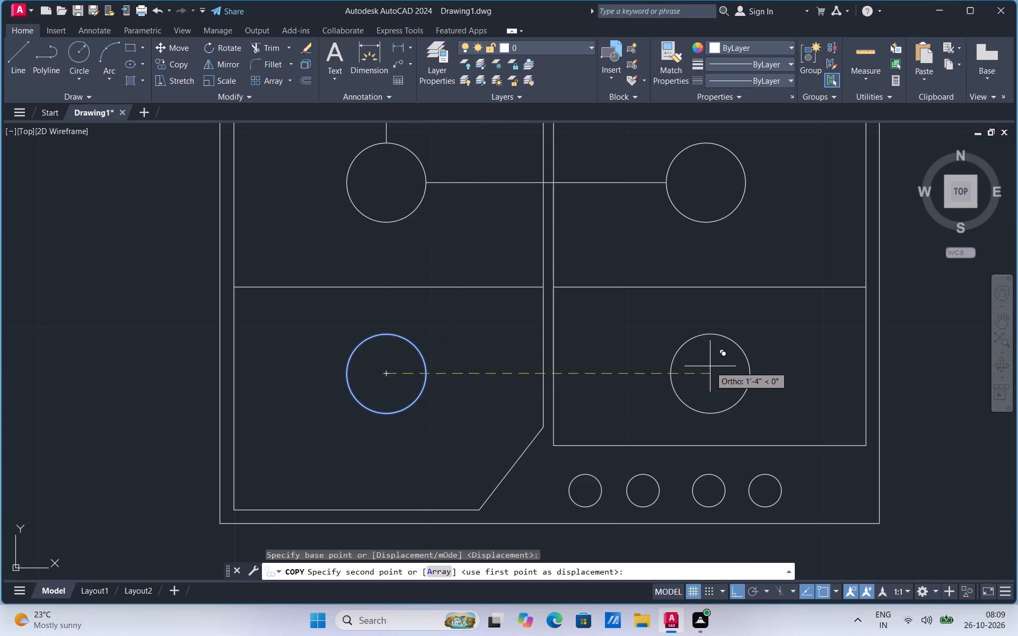
{"action": "left_click", "coordinate": [710, 366]}
{"action": "key", "text": "Escape"}
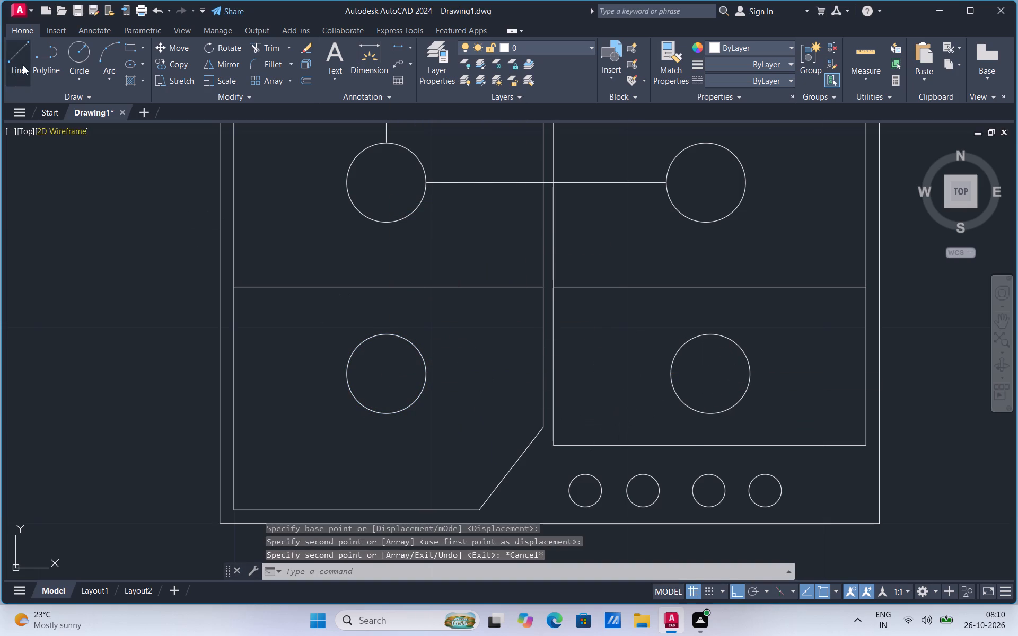
Draw horizontal grate lines joining the two lower circles and from the upper-left circle to the left compartment's outer side edge.
{"action": "left_click", "coordinate": [23, 65]}
{"action": "left_click", "coordinate": [428, 373]}
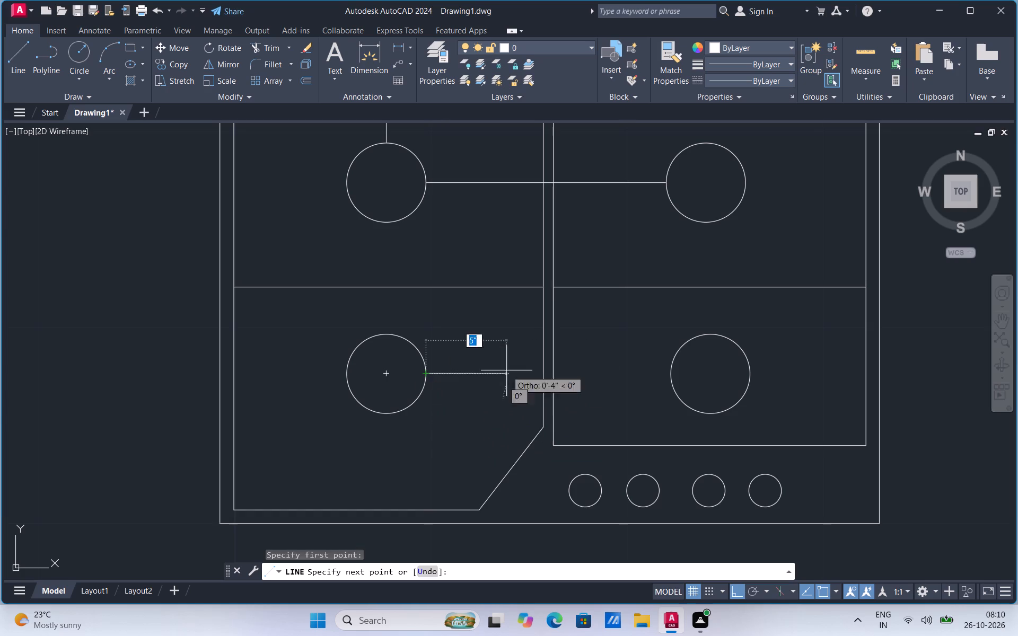
{"action": "left_click", "coordinate": [672, 368]}
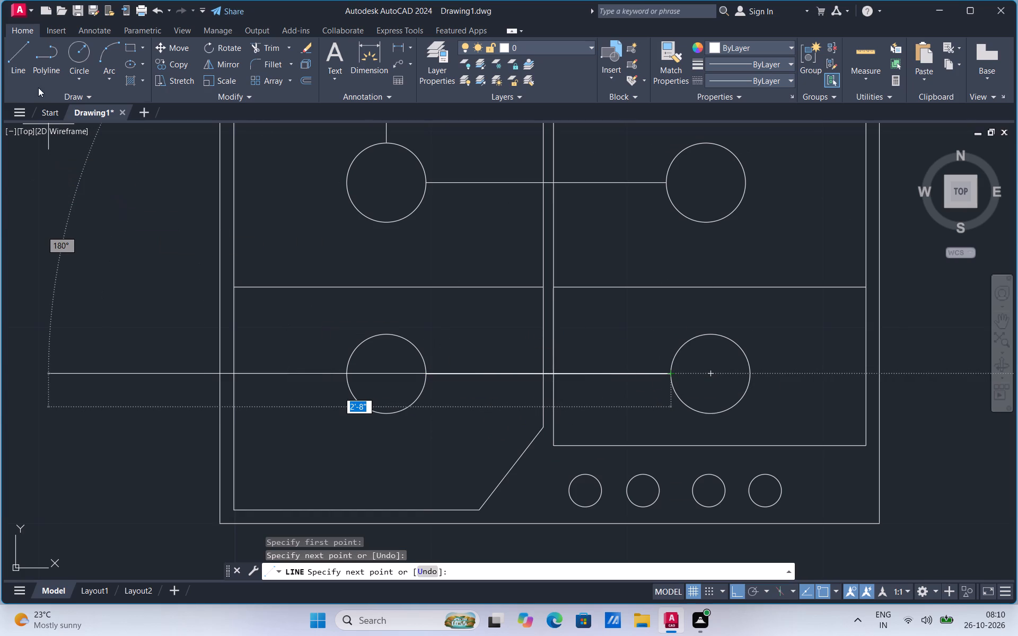
{"action": "left_click", "coordinate": [22, 62]}
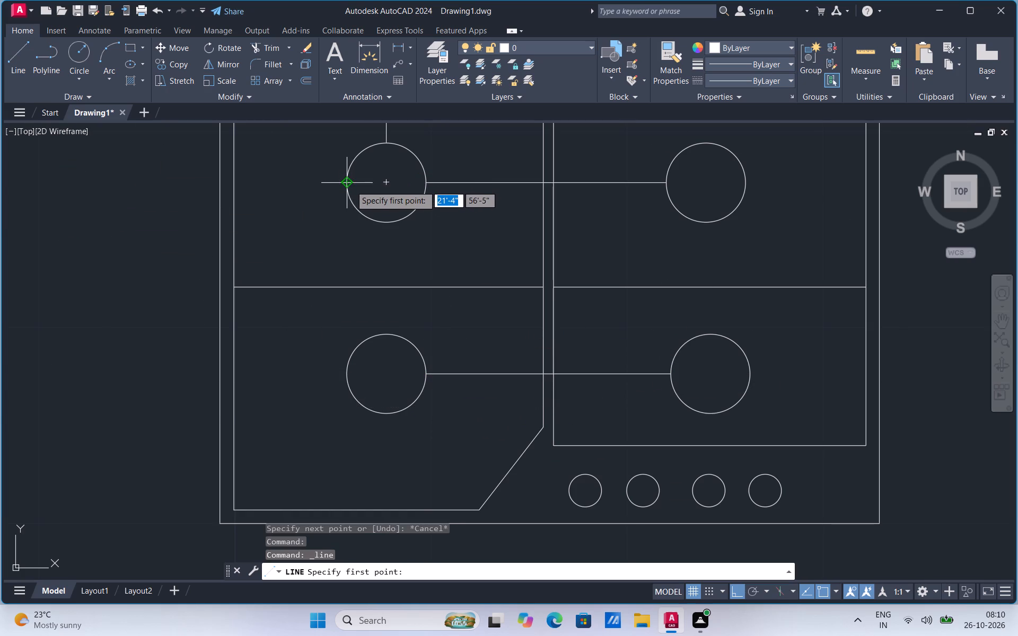
{"action": "left_click", "coordinate": [347, 183]}
{"action": "left_click", "coordinate": [232, 182]}
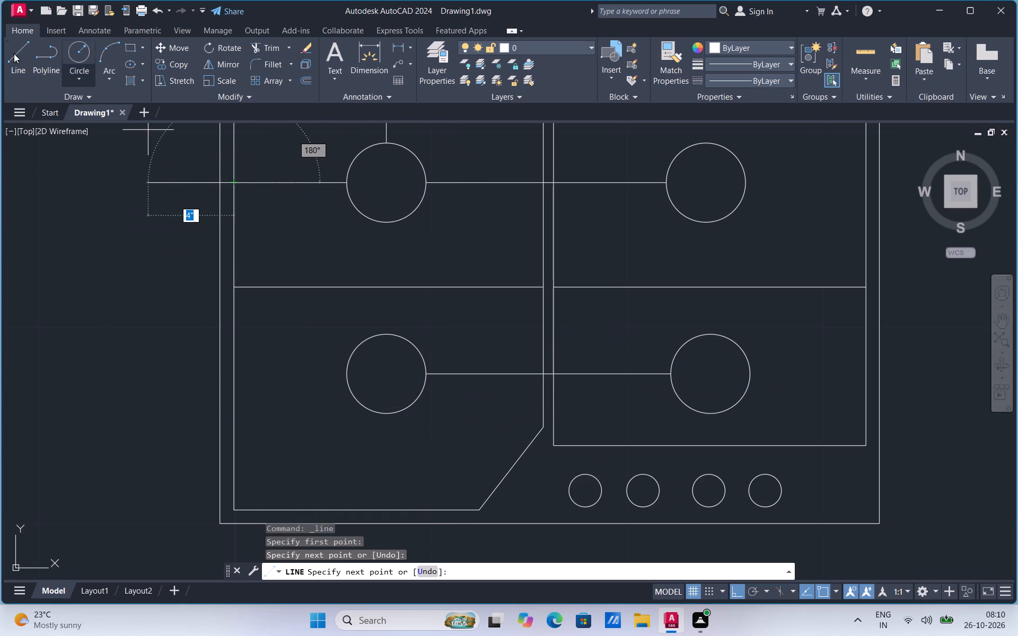
Draw a vertical line joining the two left circles and a horizontal line from the upper-right circle to the right compartment's outer side edge.
{"action": "left_click", "coordinate": [13, 52]}
{"action": "left_click", "coordinate": [385, 222]}
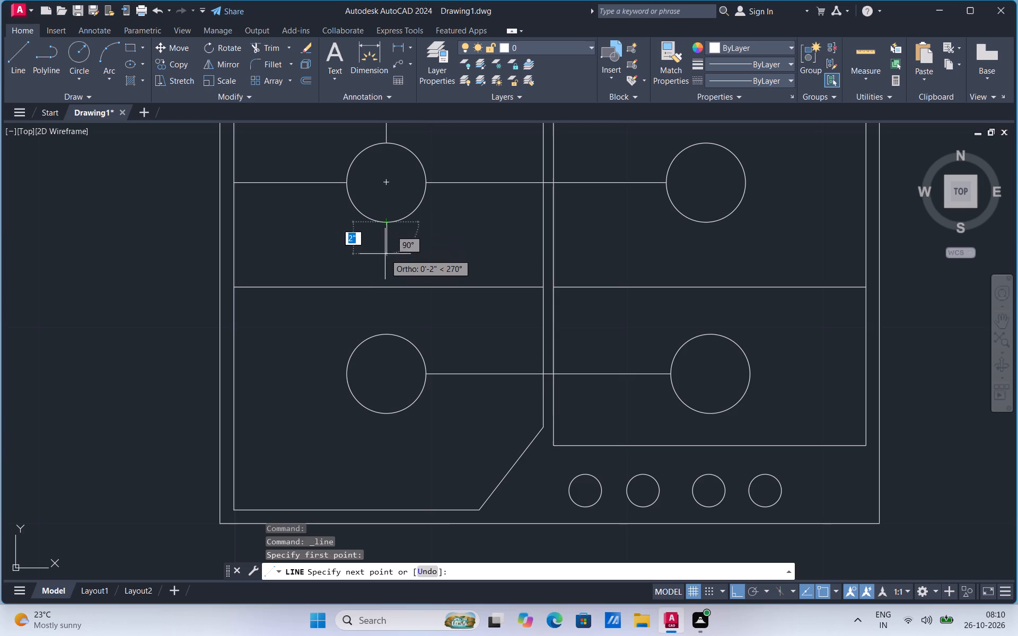
{"action": "left_click", "coordinate": [383, 335]}
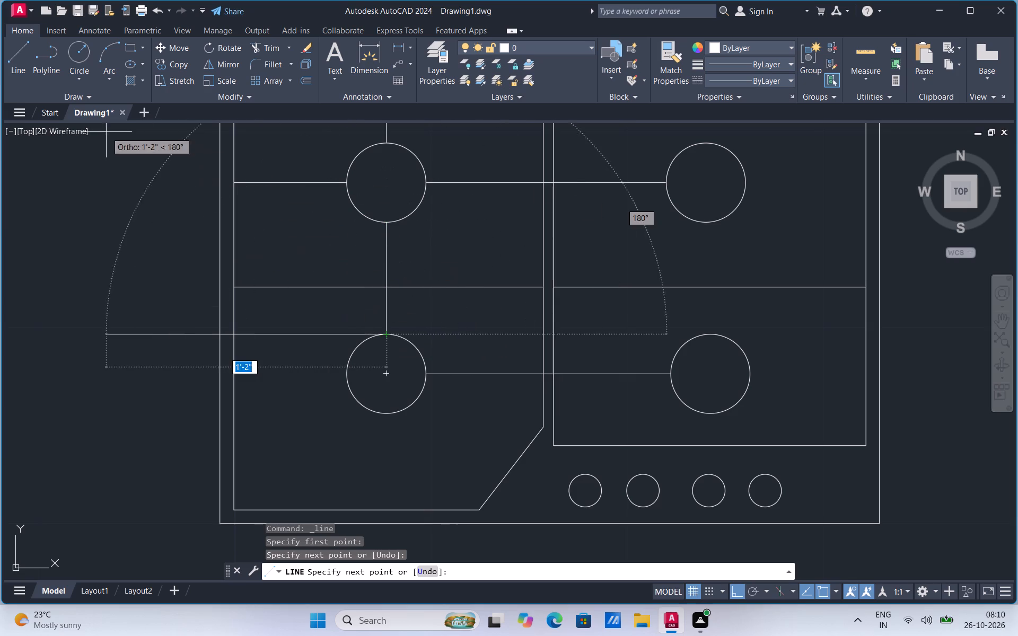
{"action": "left_click", "coordinate": [14, 72]}
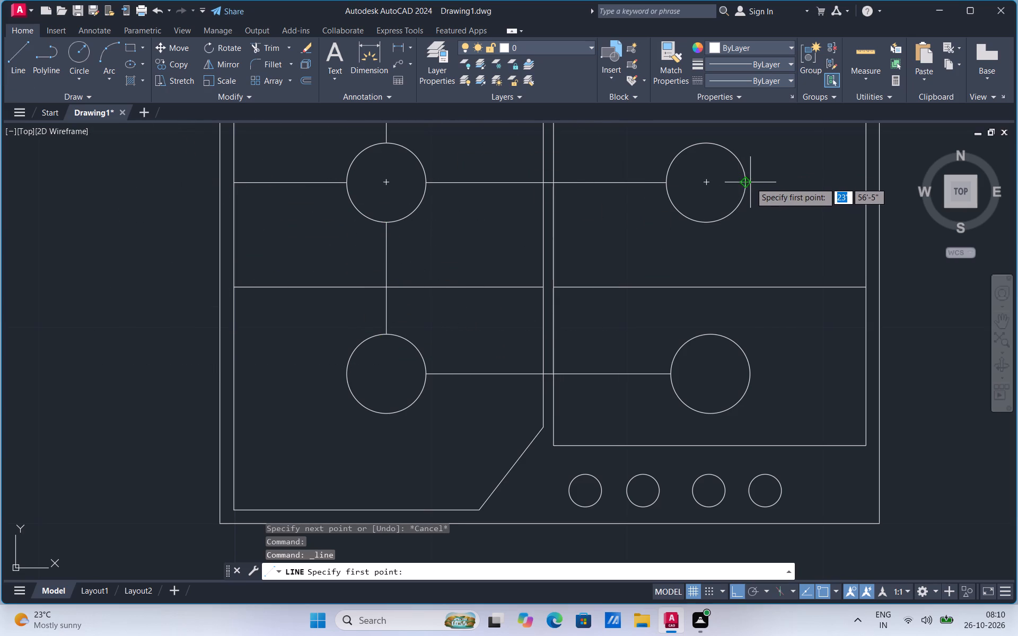
{"action": "left_click", "coordinate": [747, 182]}
{"action": "left_click", "coordinate": [870, 184]}
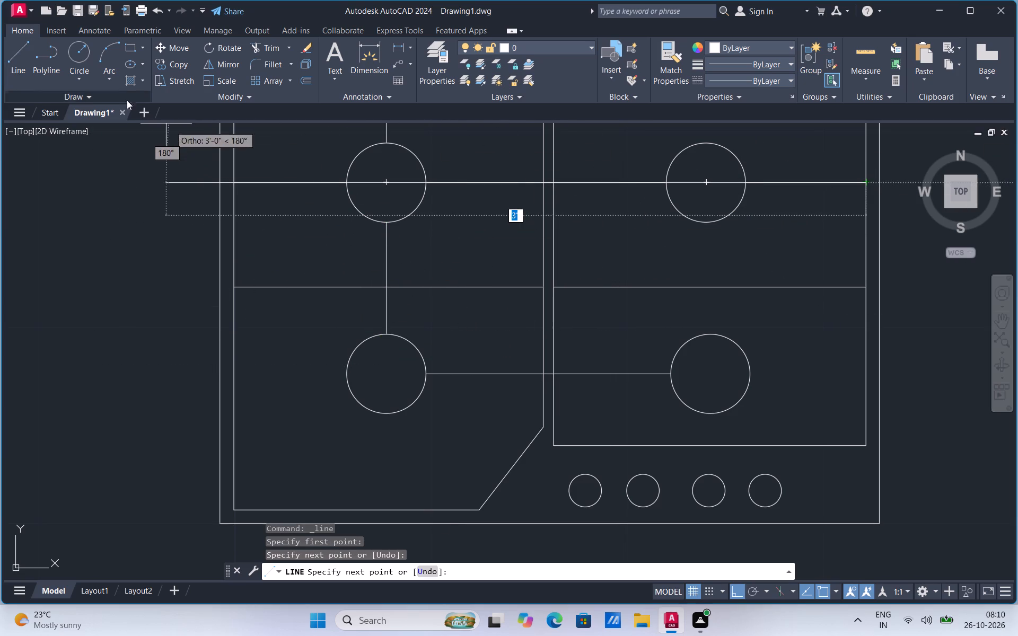
Draw grate lines from the lower-left circle to the left compartment's outer side edge and straight down to its bottom edge.
{"action": "left_click", "coordinate": [16, 59]}
{"action": "left_click", "coordinate": [347, 375]}
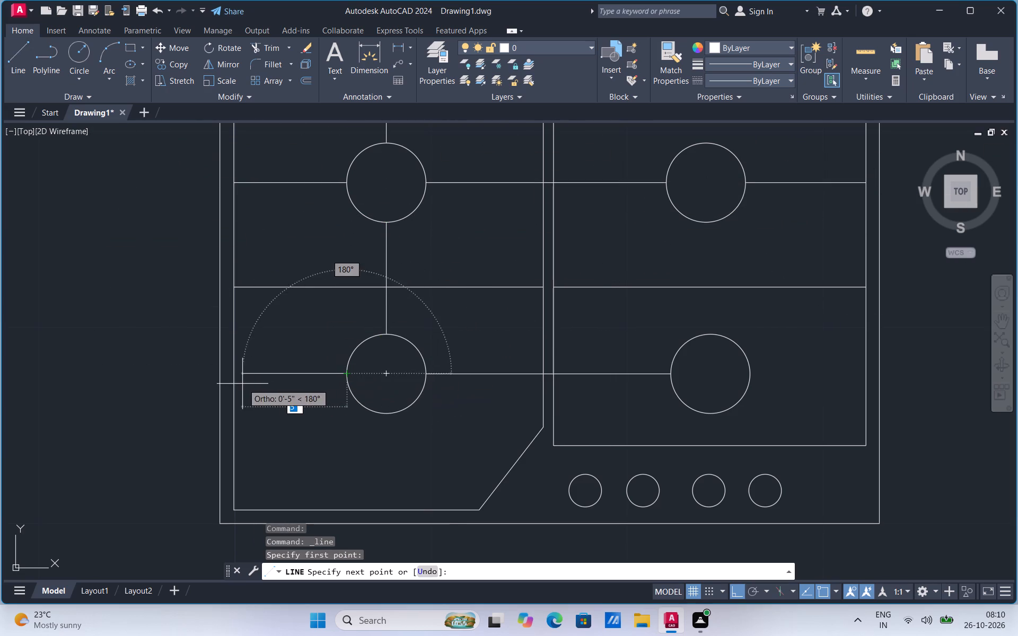
{"action": "left_click", "coordinate": [231, 373]}
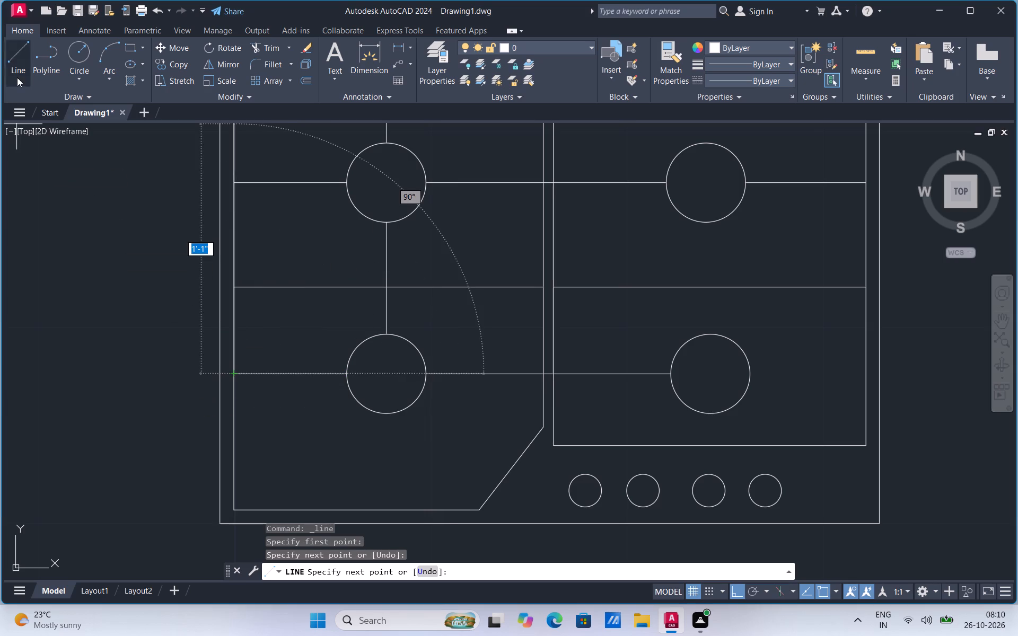
{"action": "left_click", "coordinate": [17, 77]}
{"action": "left_click", "coordinate": [388, 412]}
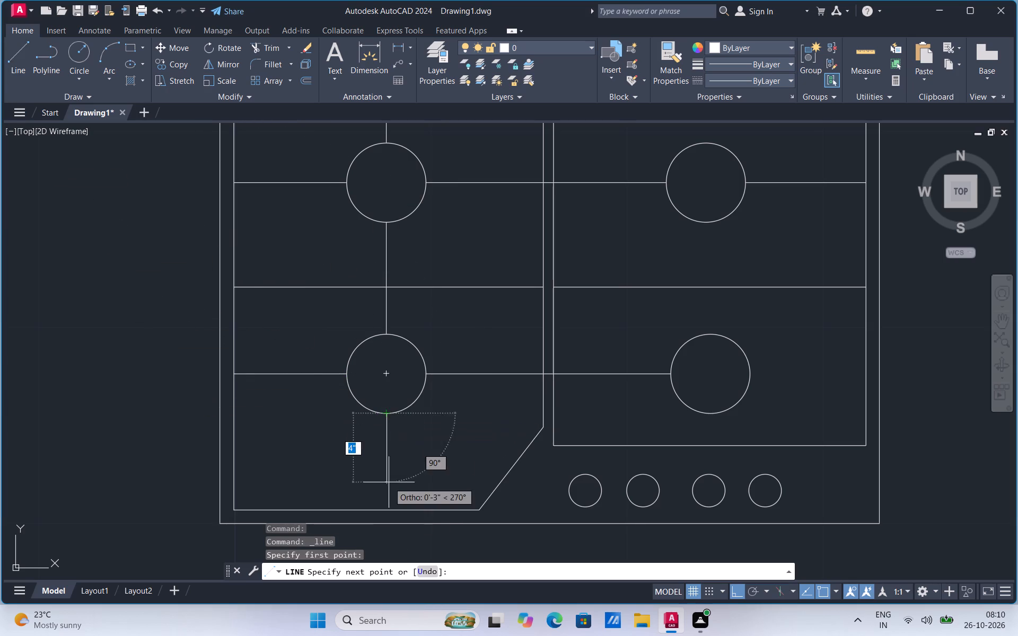
{"action": "left_click", "coordinate": [385, 509]}
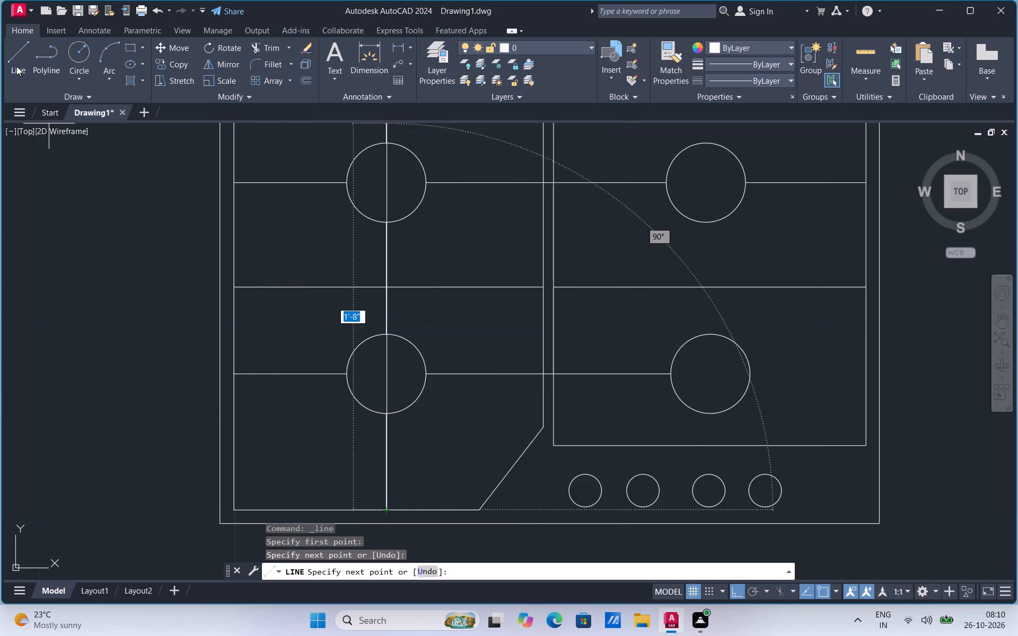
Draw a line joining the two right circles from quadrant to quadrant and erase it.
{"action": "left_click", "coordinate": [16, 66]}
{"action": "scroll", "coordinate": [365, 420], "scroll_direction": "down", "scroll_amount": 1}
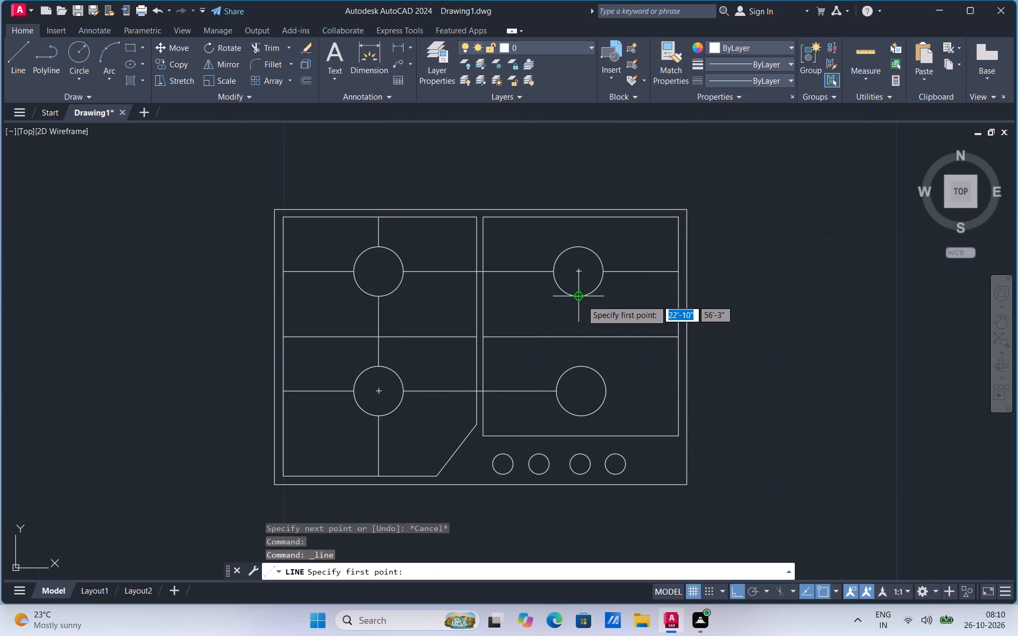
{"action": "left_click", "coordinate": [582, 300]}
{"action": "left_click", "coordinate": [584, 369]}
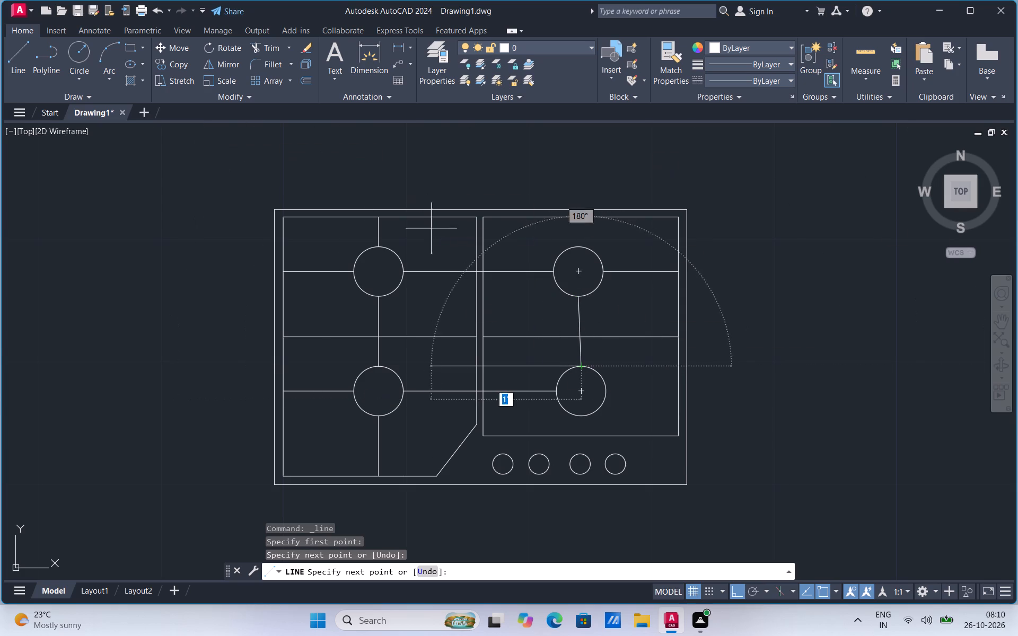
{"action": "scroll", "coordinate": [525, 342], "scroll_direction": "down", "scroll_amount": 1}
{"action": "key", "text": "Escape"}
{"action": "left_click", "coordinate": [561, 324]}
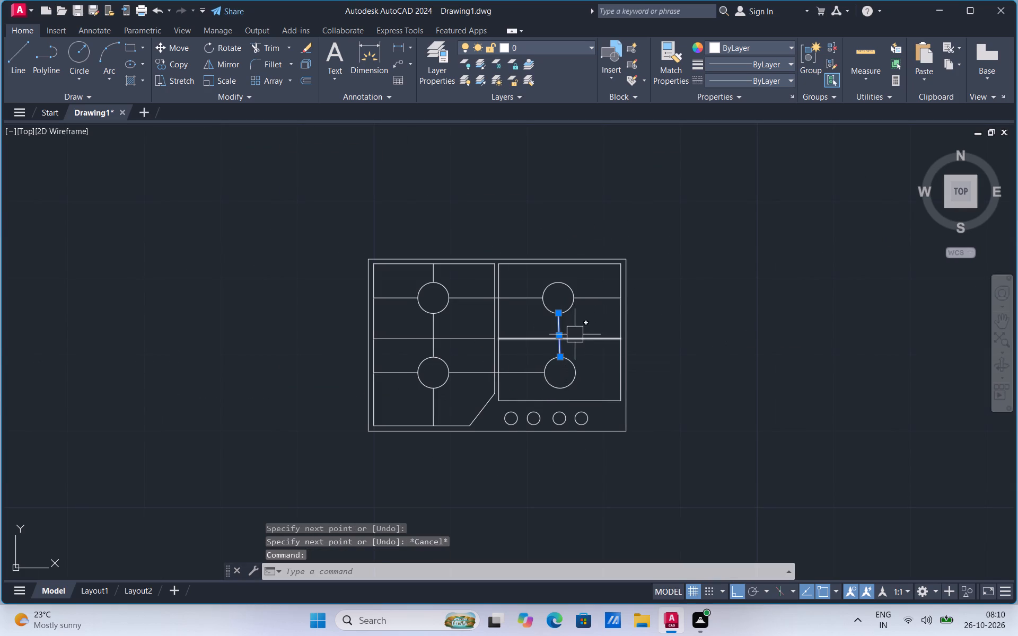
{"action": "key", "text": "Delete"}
Draw grate lines from the upper-right circle to the top edge and from the lower-right circle to the bottom and outer side edges.
{"action": "scroll", "coordinate": [575, 334], "scroll_direction": "up", "scroll_amount": 1}
{"action": "left_click", "coordinate": [17, 56]}
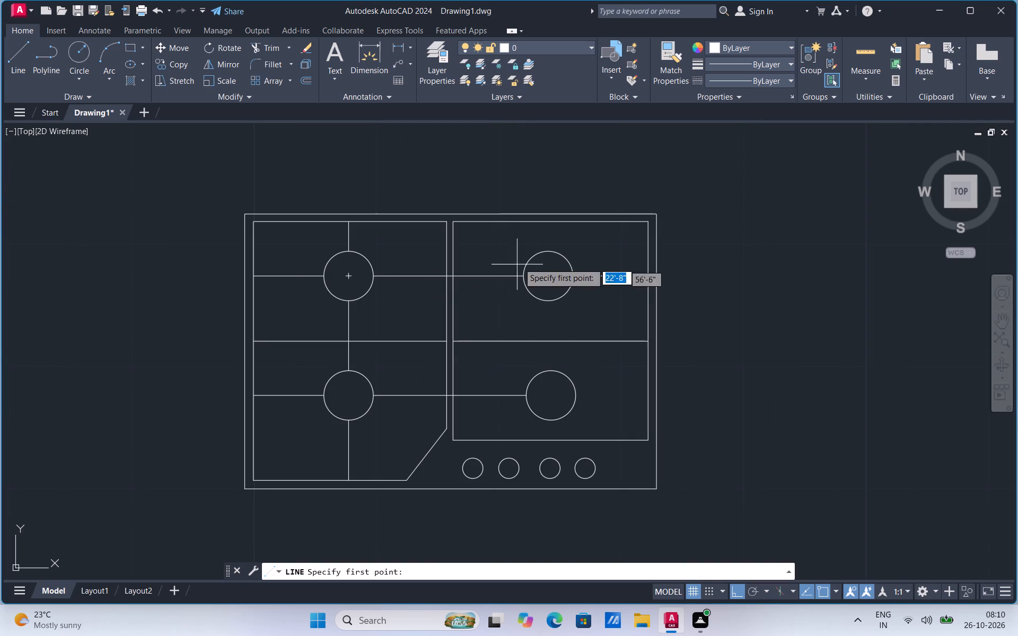
{"action": "left_click", "coordinate": [549, 249]}
{"action": "left_click", "coordinate": [550, 222]}
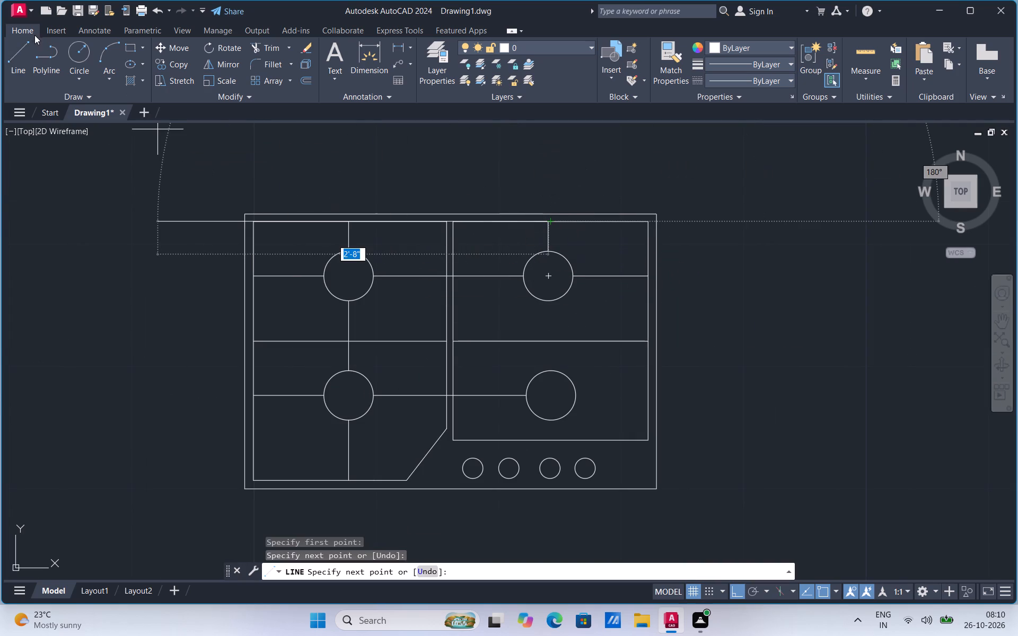
{"action": "left_click", "coordinate": [6, 57]}
{"action": "left_click", "coordinate": [552, 422]}
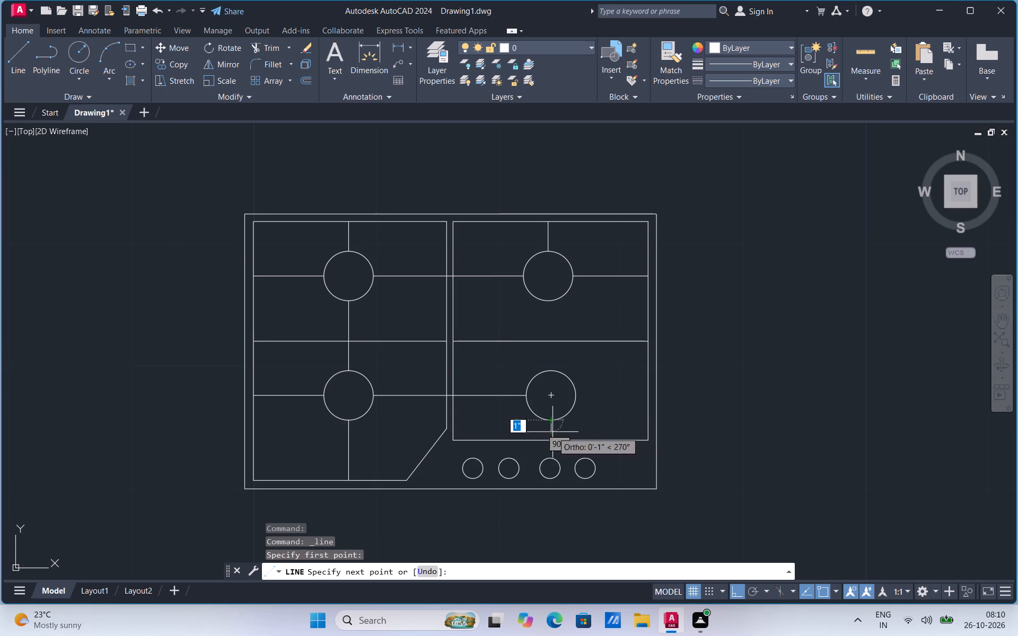
{"action": "left_click", "coordinate": [554, 444]}
{"action": "left_click", "coordinate": [13, 64]}
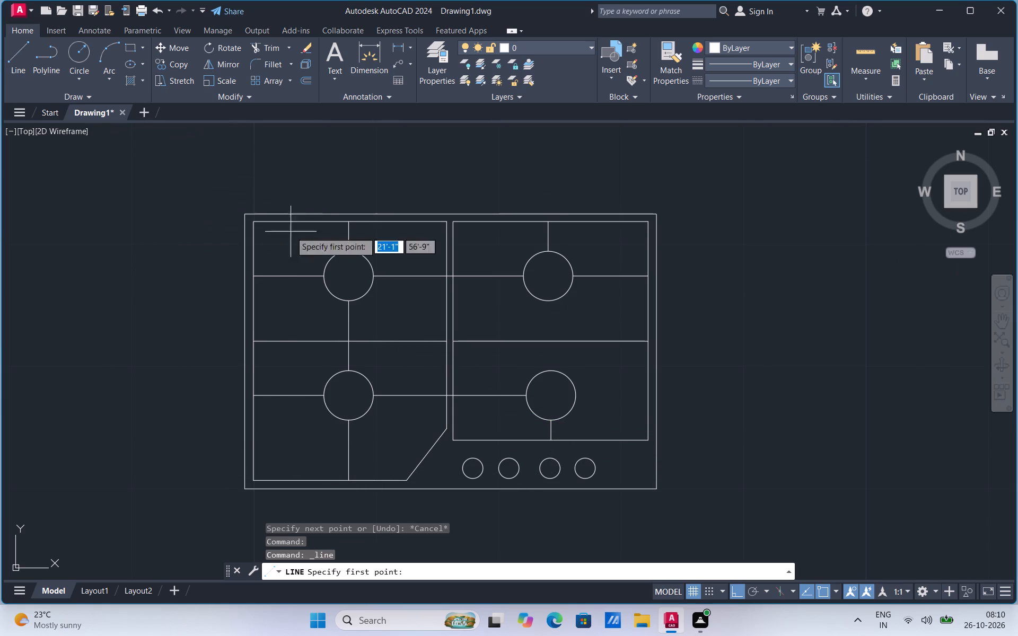
{"action": "left_click", "coordinate": [574, 394]}
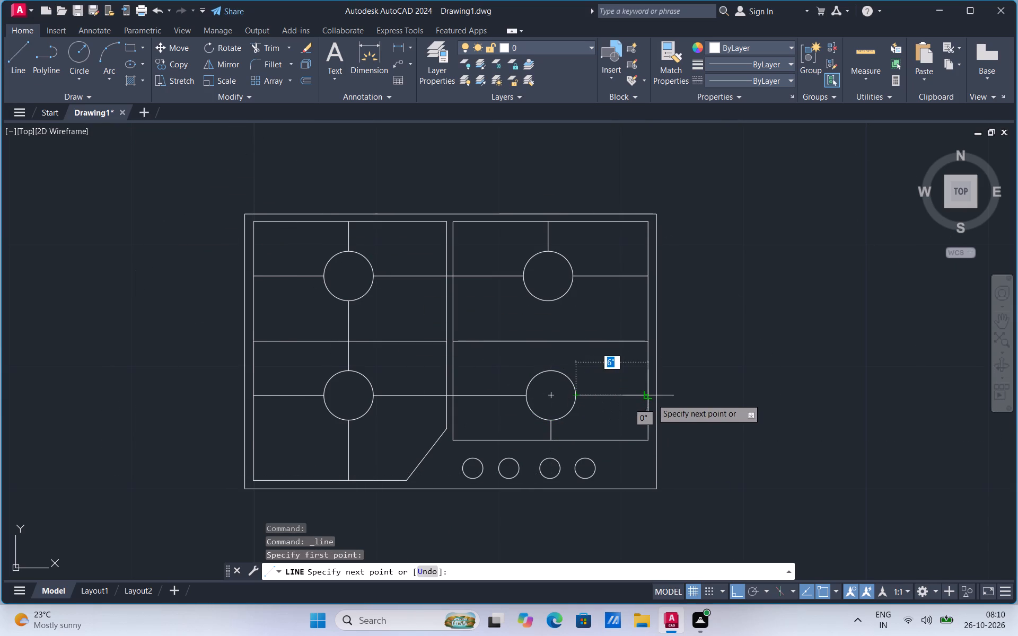
{"action": "left_click", "coordinate": [652, 399]}
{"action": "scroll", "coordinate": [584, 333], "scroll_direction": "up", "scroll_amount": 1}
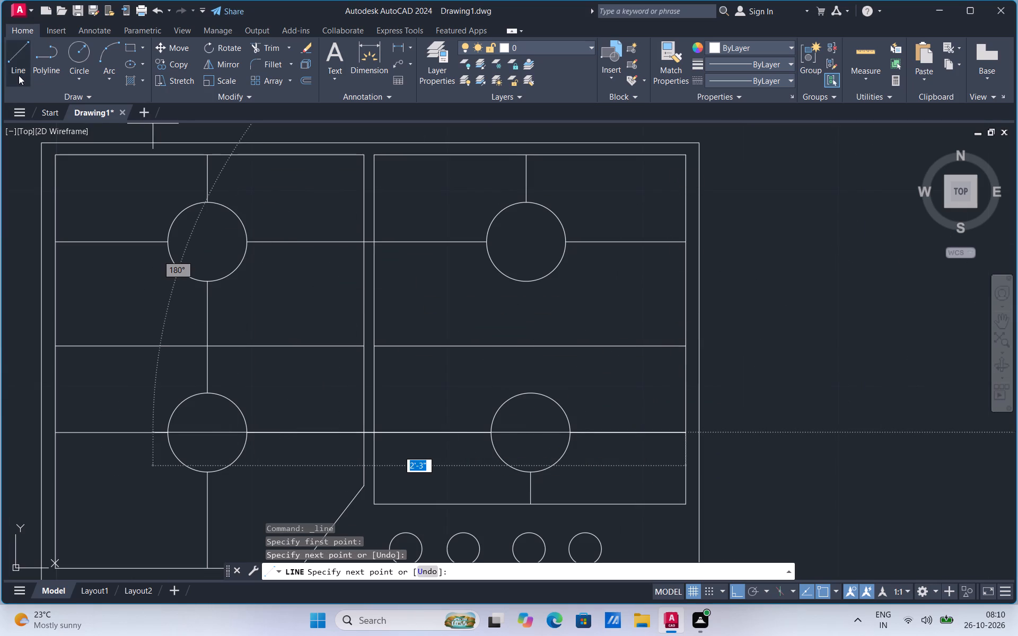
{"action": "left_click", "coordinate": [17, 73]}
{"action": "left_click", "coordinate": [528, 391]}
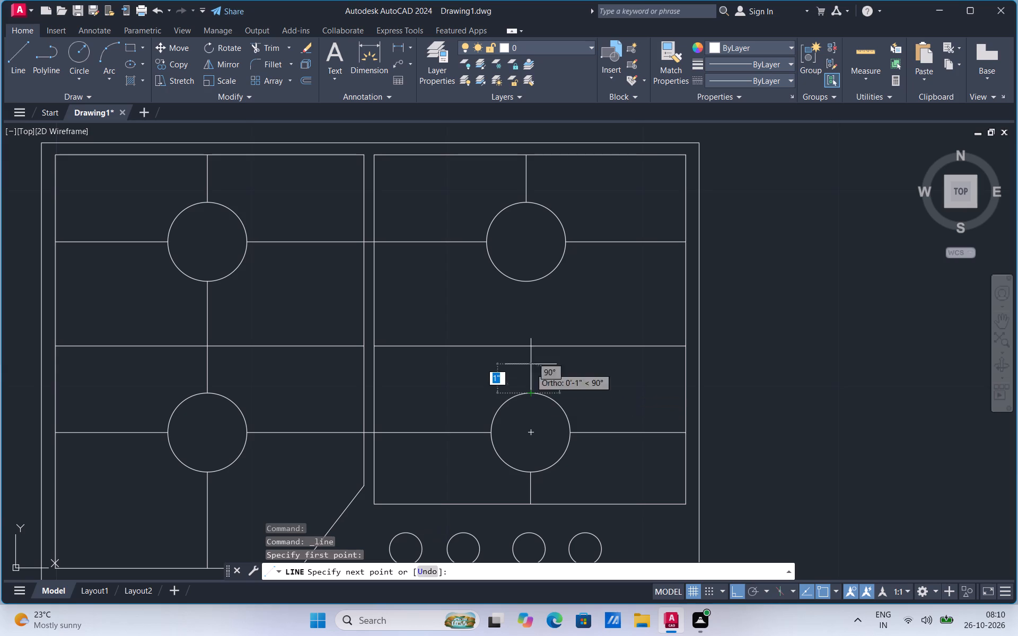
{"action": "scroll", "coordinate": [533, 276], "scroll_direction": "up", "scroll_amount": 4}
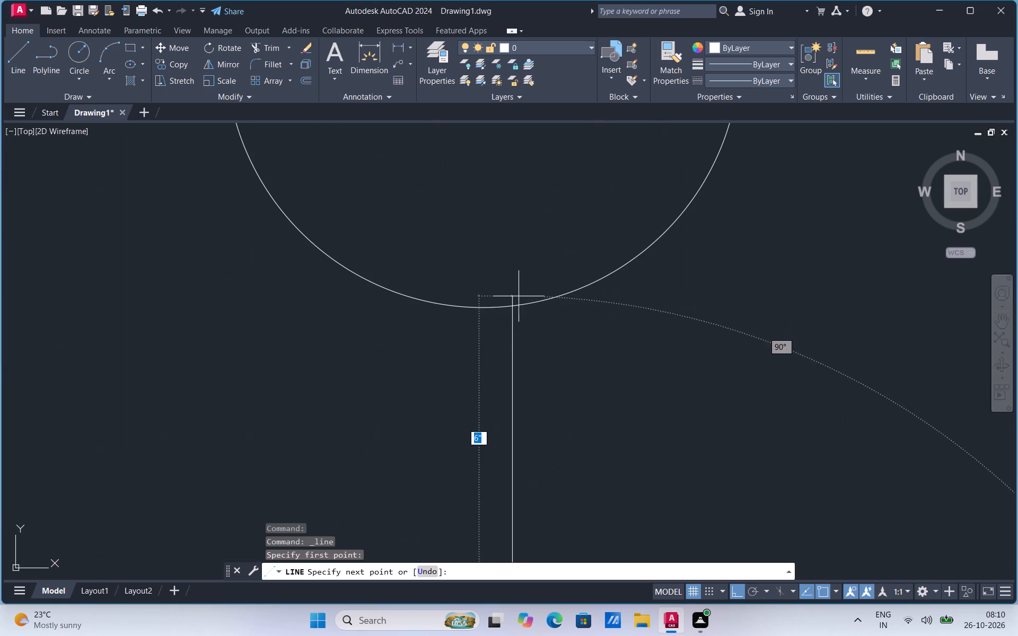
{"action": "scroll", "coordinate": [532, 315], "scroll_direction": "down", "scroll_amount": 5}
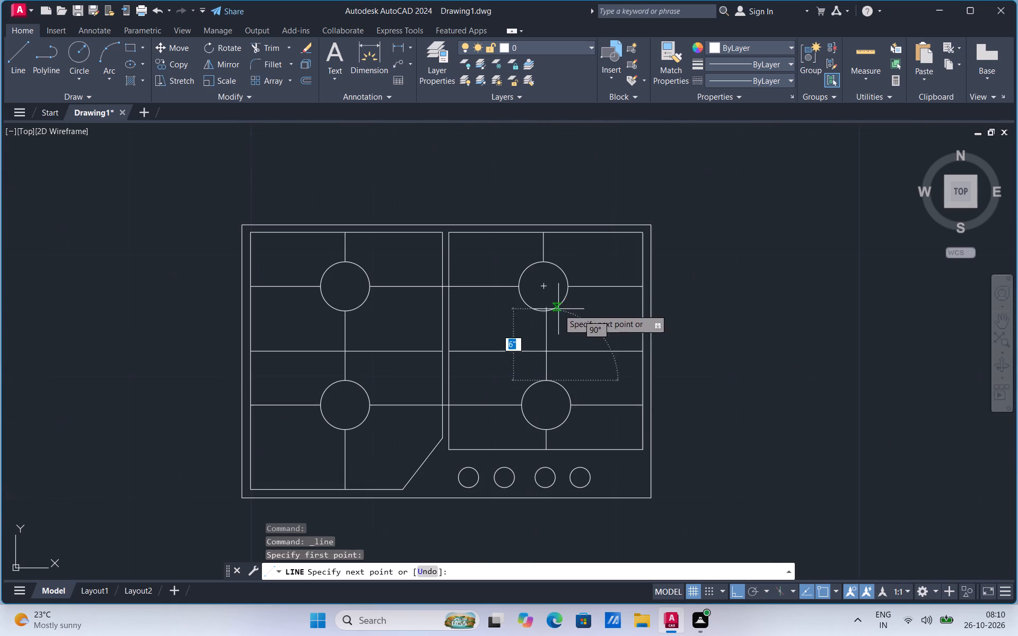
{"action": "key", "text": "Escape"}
Replace the upper-right burner circle with a copy of the lower-right one placed straight above it, centred on the upper grate line.
{"action": "left_click", "coordinate": [557, 311]}
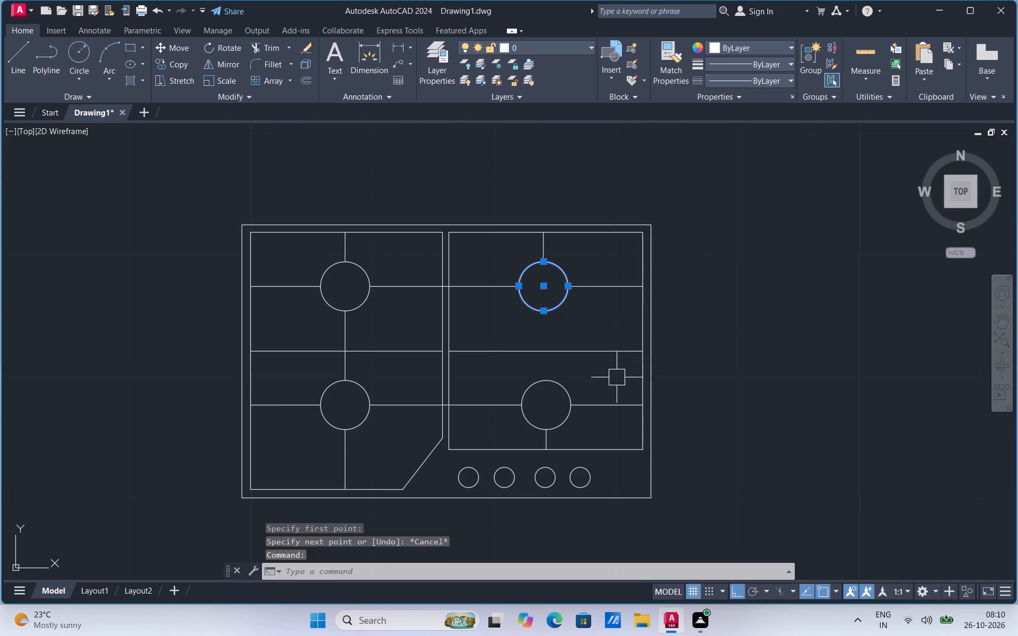
{"action": "key", "text": "Delete"}
{"action": "left_click", "coordinate": [564, 385]}
{"action": "right_click", "coordinate": [564, 385]}
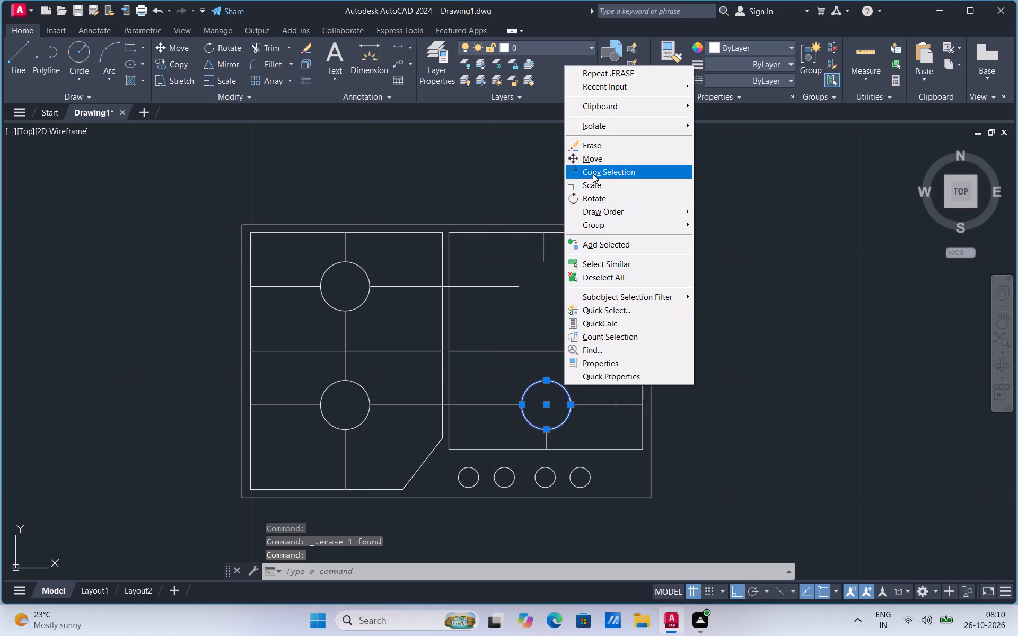
{"action": "left_click", "coordinate": [593, 174]}
{"action": "left_click", "coordinate": [543, 403]}
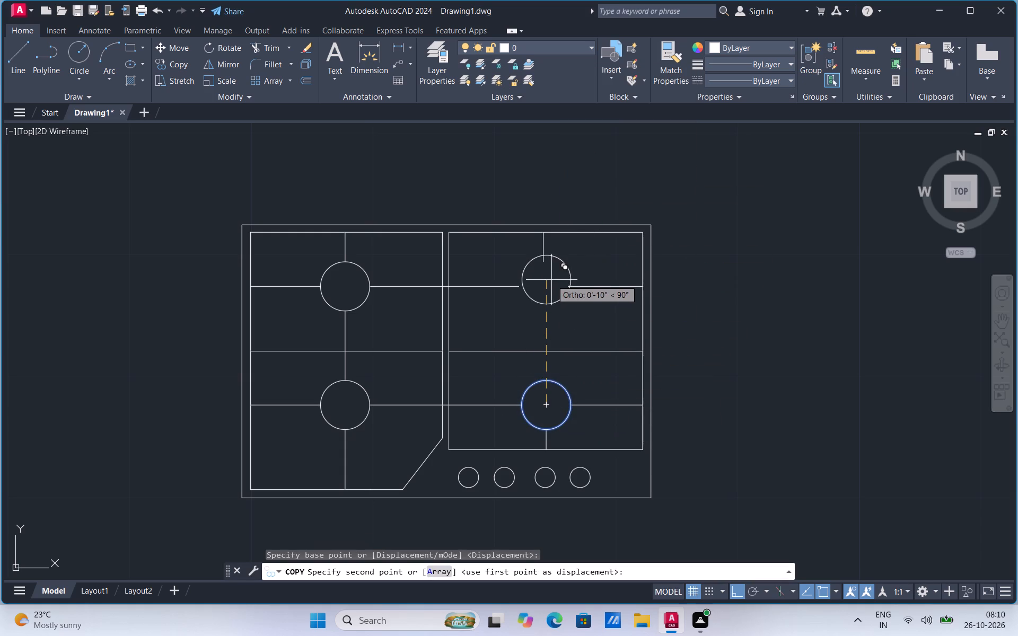
{"action": "left_click", "coordinate": [543, 289]}
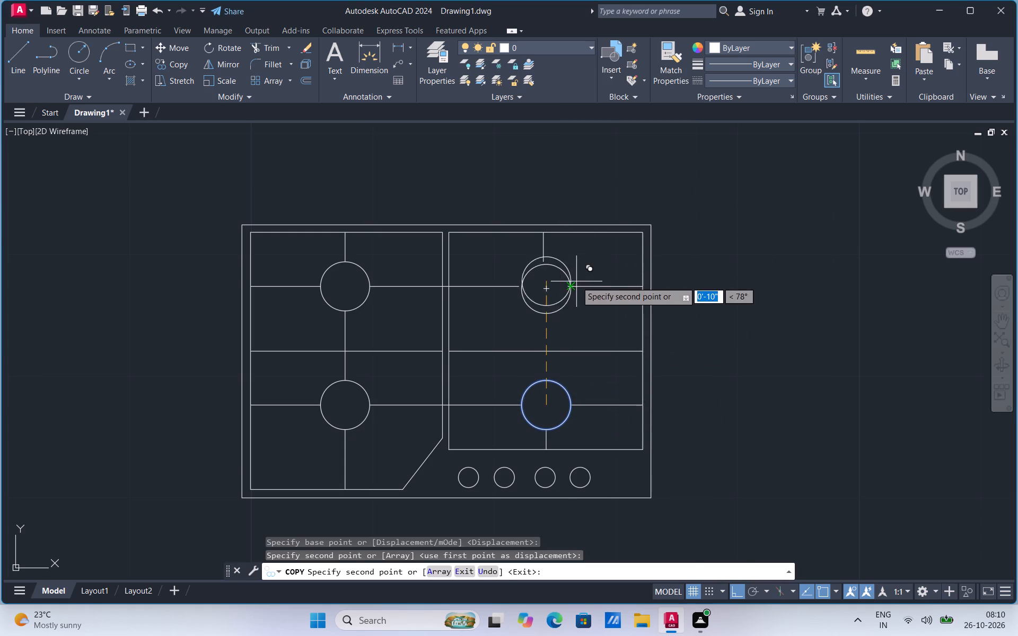
Extend the inner horizontal grate line and the top vertical grate line to meet the upper-right burner circle.
{"action": "scroll", "coordinate": [576, 281], "scroll_direction": "up", "scroll_amount": 2}
{"action": "key", "text": "Escape"}
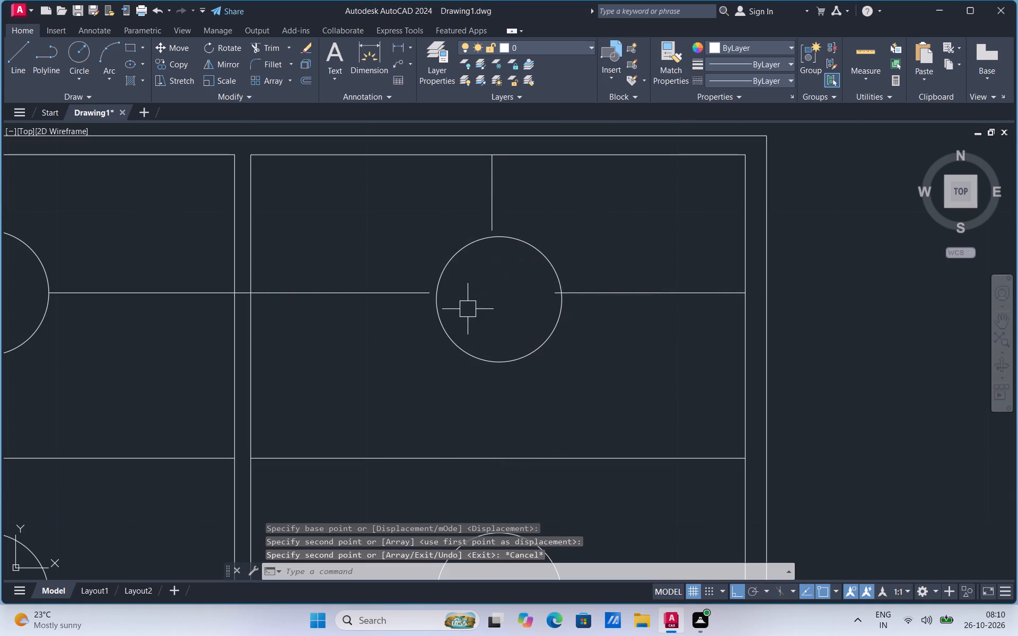
{"action": "type", "text": "ex"}
{"action": "left_click", "coordinate": [508, 338]}
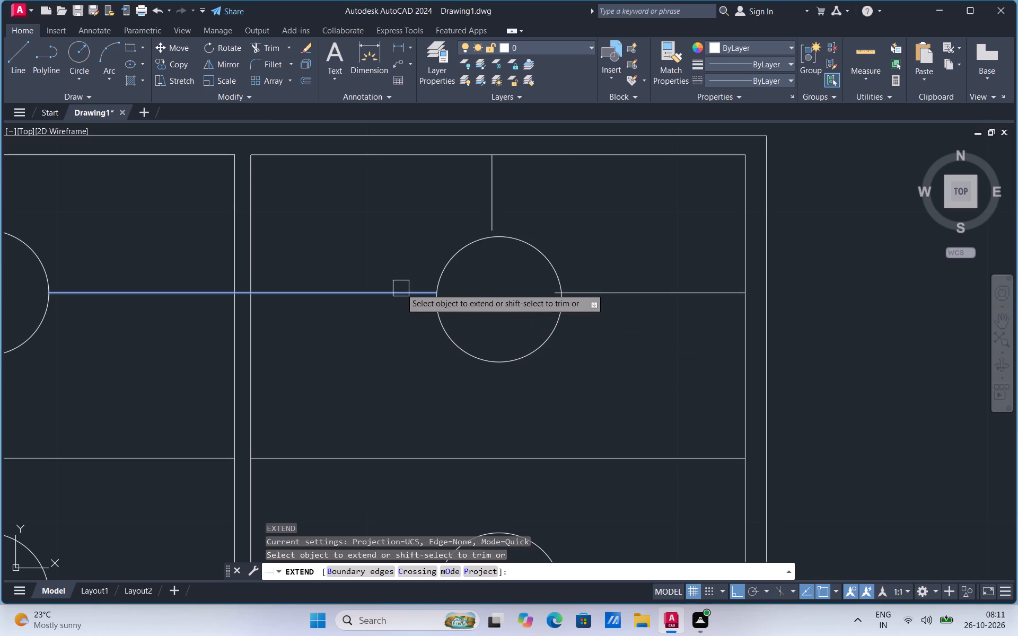
{"action": "left_click", "coordinate": [401, 288]}
{"action": "left_click", "coordinate": [492, 224]}
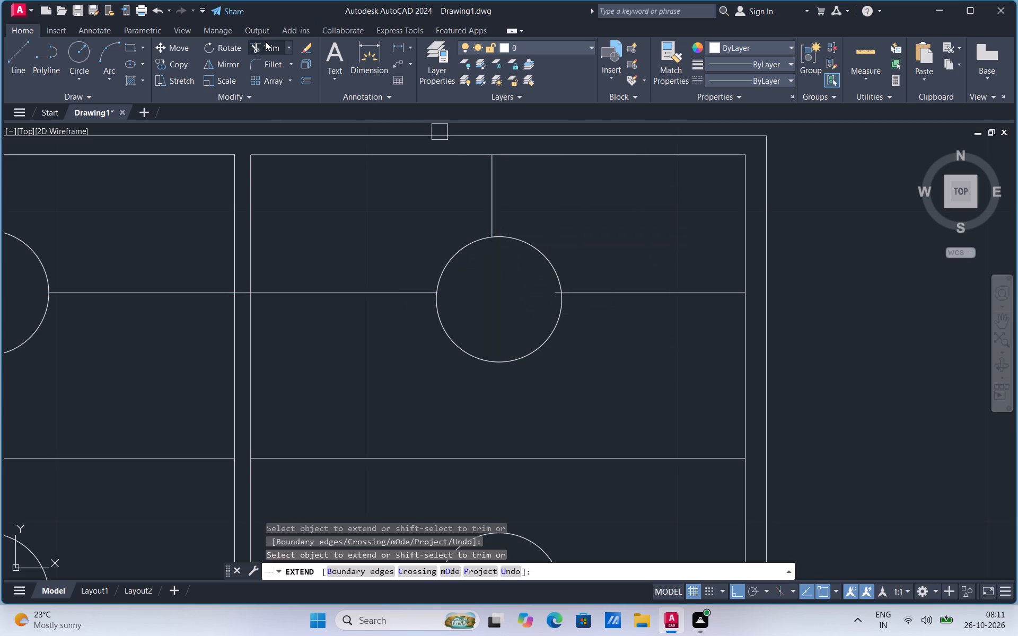
Trim the outer grate line's overlap inside the upper-right circle and remove the off-centre vertical line above that circle.
{"action": "left_click", "coordinate": [265, 42]}
{"action": "left_click", "coordinate": [548, 291]}
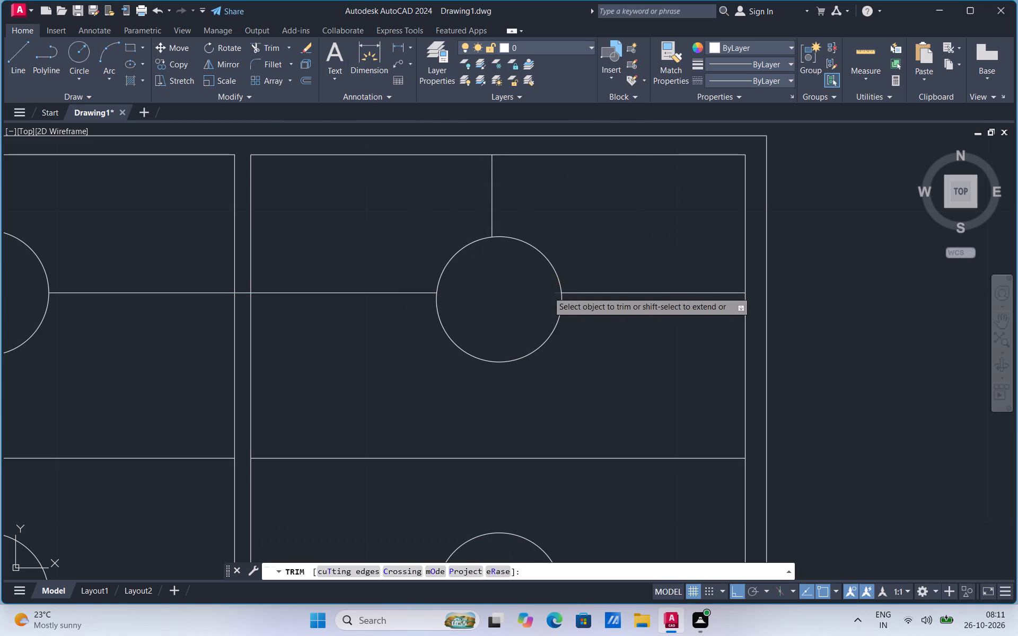
{"action": "left_click", "coordinate": [500, 214]}
{"action": "left_click_drag", "start_coordinate": [490, 214], "coordinate": [485, 214]}
Draw vertical grate lines joining the two right circles and from the upper-right circle's top quadrant to the compartment's top edge.
{"action": "scroll", "coordinate": [485, 214], "scroll_direction": "down", "scroll_amount": 1}
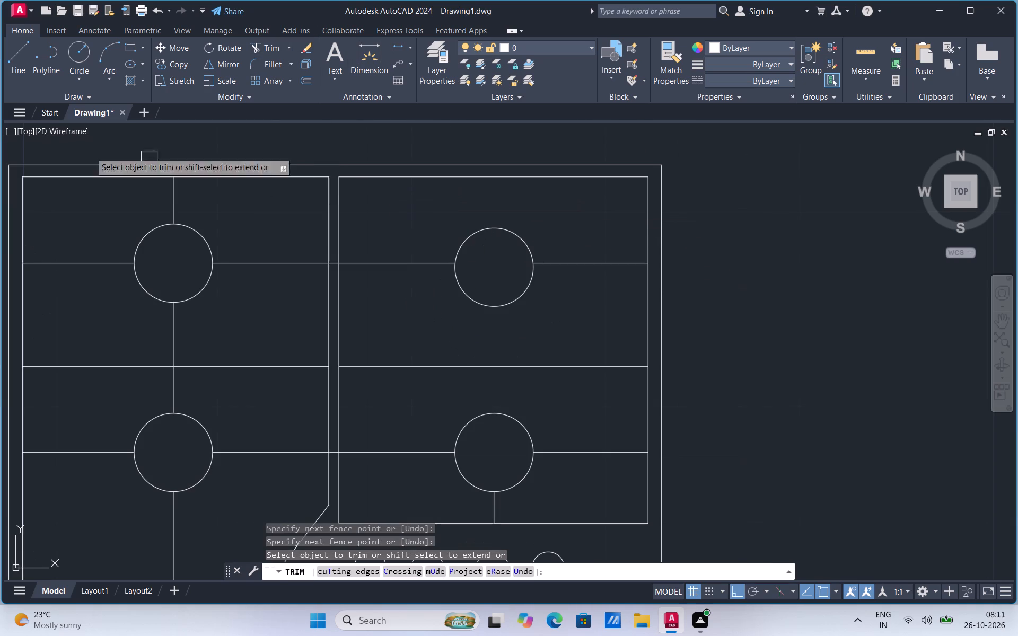
{"action": "left_click", "coordinate": [27, 65]}
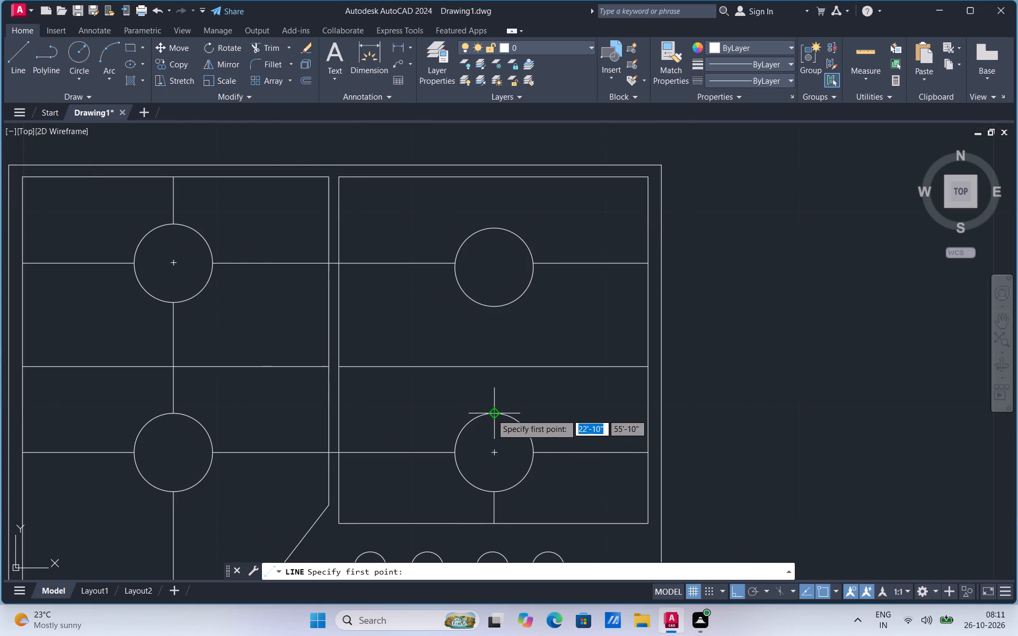
{"action": "left_click", "coordinate": [492, 414]}
{"action": "left_click", "coordinate": [494, 306]}
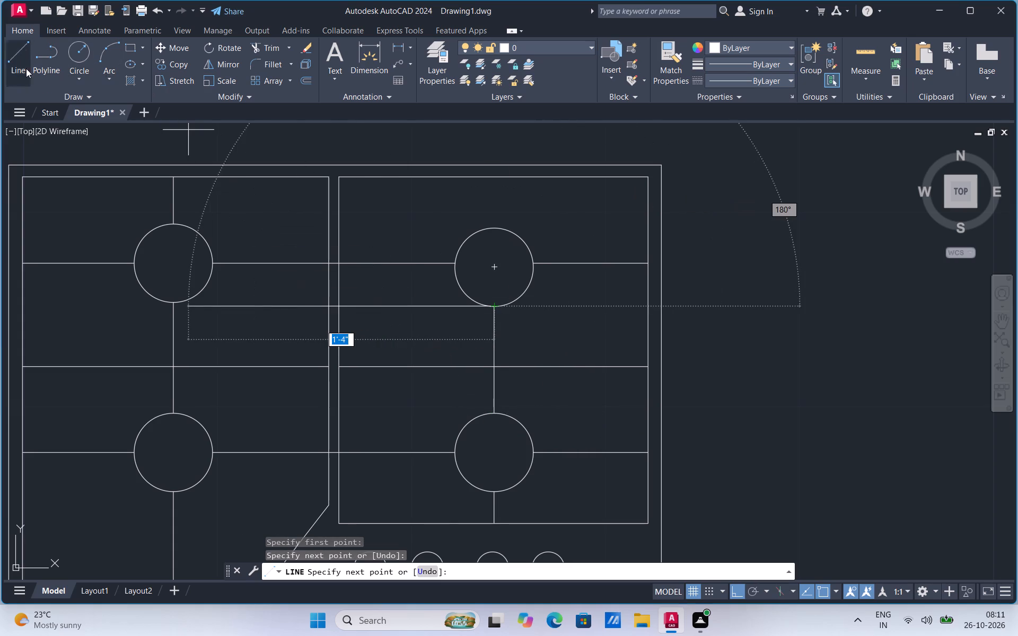
{"action": "left_click", "coordinate": [17, 65]}
{"action": "left_click", "coordinate": [493, 228]}
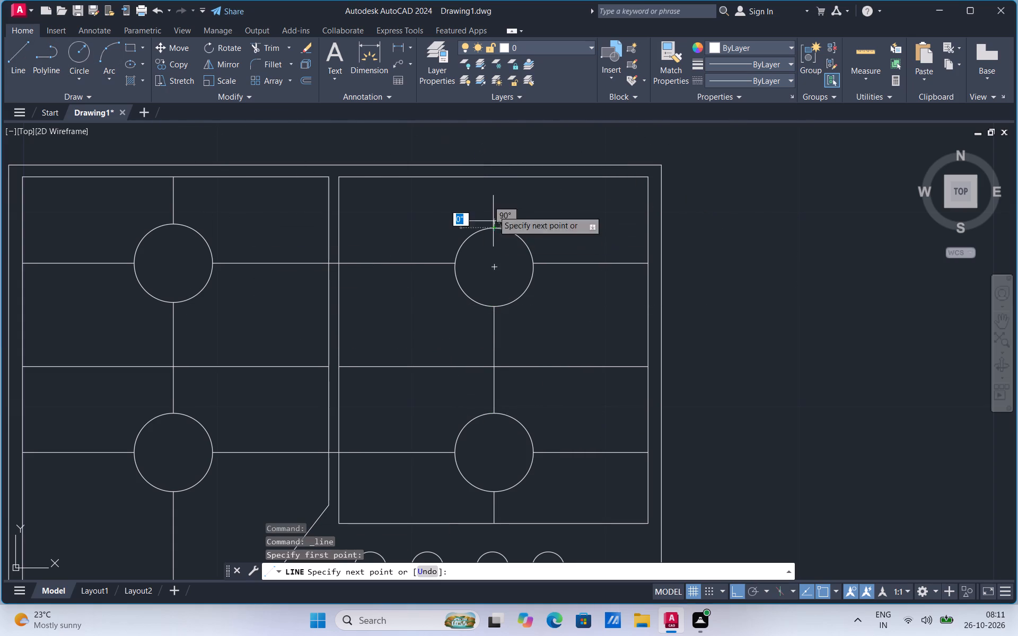
{"action": "left_click", "coordinate": [495, 174]}
{"action": "key", "text": "Escape"}
{"action": "scroll", "coordinate": [581, 246], "scroll_direction": "down", "scroll_amount": 2}
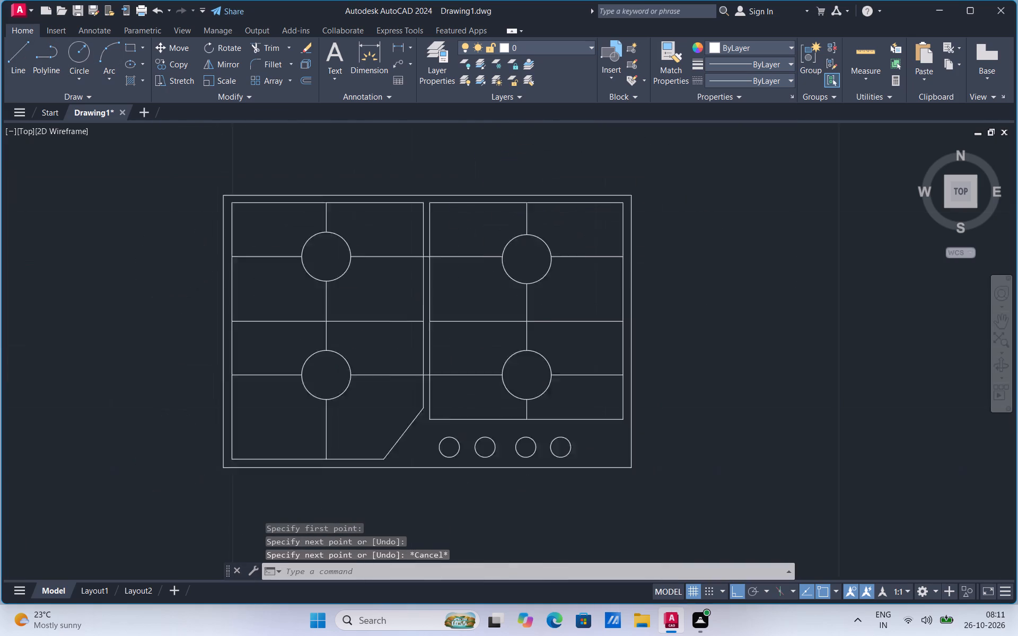
Copy the vertical grate line above the upper-left circle a short distance to its left.
{"action": "scroll", "coordinate": [406, 256], "scroll_direction": "up", "scroll_amount": 2}
{"action": "scroll", "coordinate": [450, 202], "scroll_direction": "up", "scroll_amount": 2}
{"action": "left_click", "coordinate": [434, 194]}
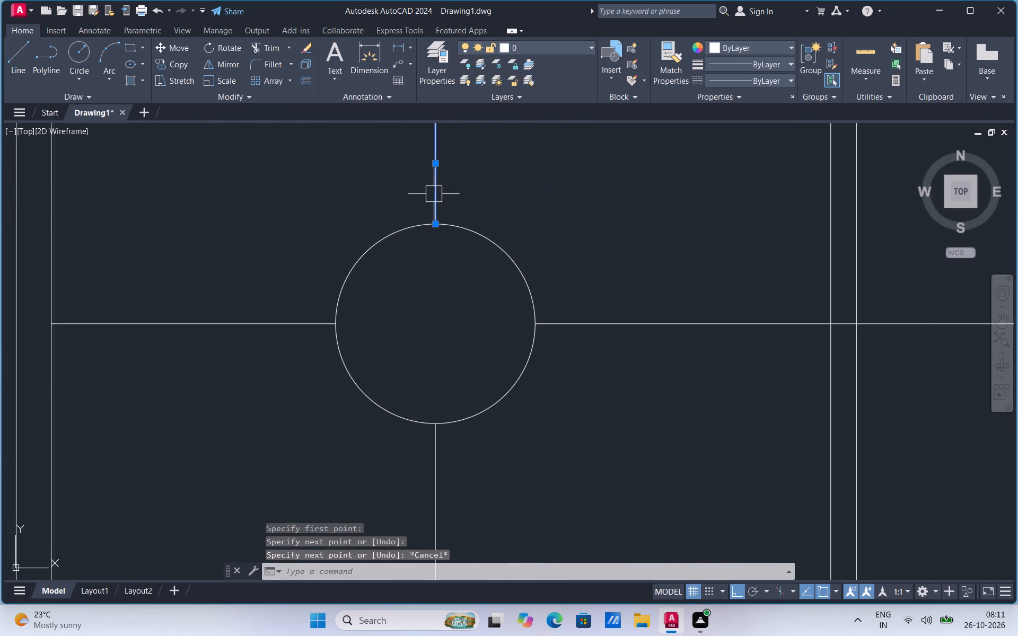
{"action": "right_click", "coordinate": [434, 194]}
{"action": "left_click", "coordinate": [469, 304]}
{"action": "scroll", "coordinate": [505, 345], "scroll_direction": "down", "scroll_amount": 1}
{"action": "scroll", "coordinate": [456, 235], "scroll_direction": "up", "scroll_amount": 1}
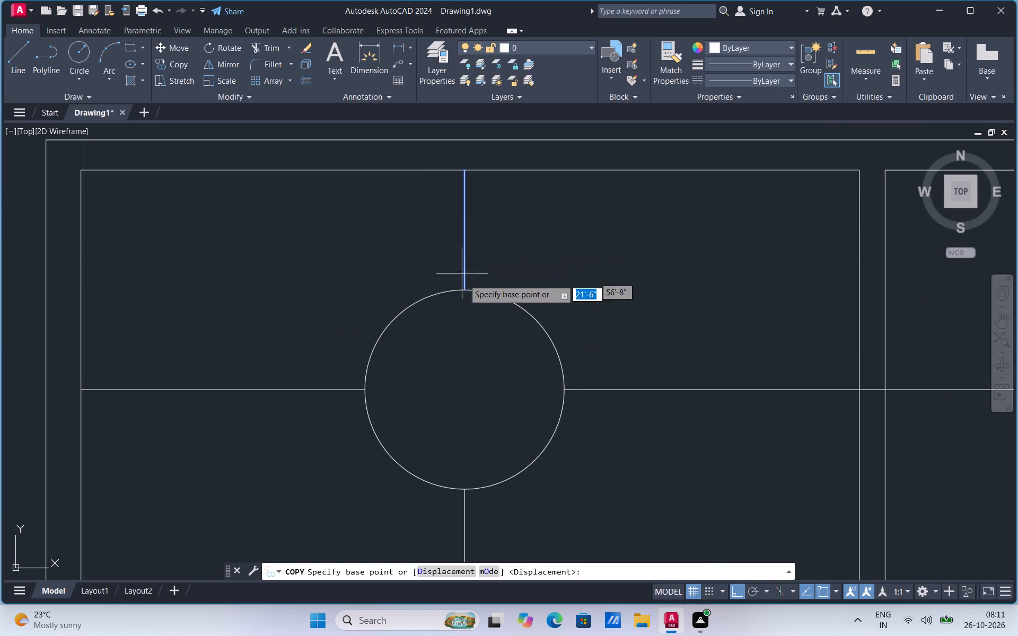
{"action": "left_click", "coordinate": [466, 289]}
{"action": "left_click", "coordinate": [455, 290]}
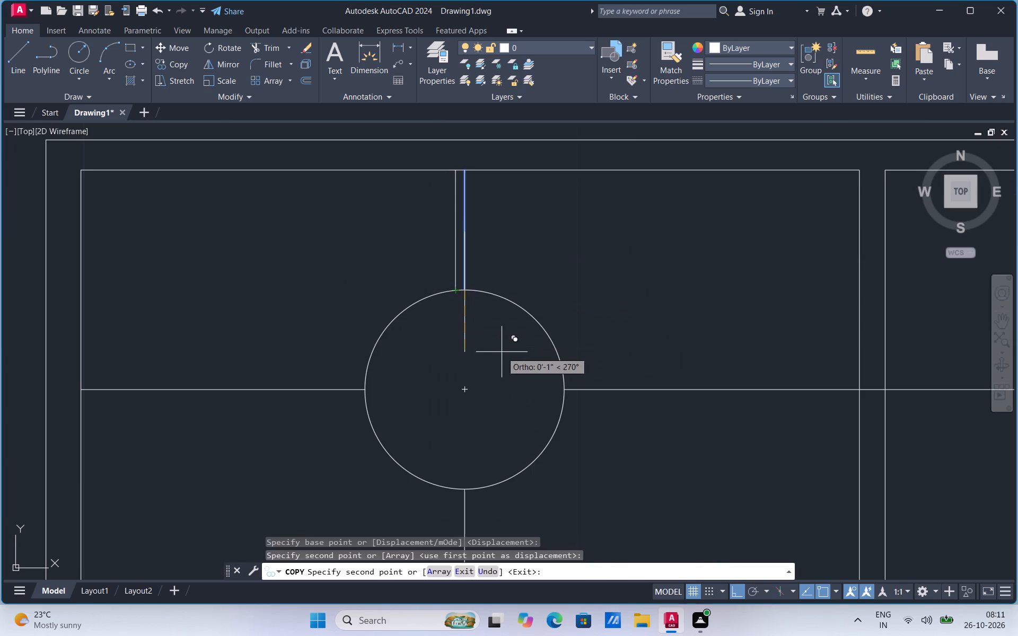
{"action": "scroll", "coordinate": [550, 286], "scroll_direction": "down", "scroll_amount": 2}
{"action": "key", "text": "Escape"}
Erase the original centred grate line above the upper-left circle.
{"action": "scroll", "coordinate": [539, 280], "scroll_direction": "up", "scroll_amount": 2}
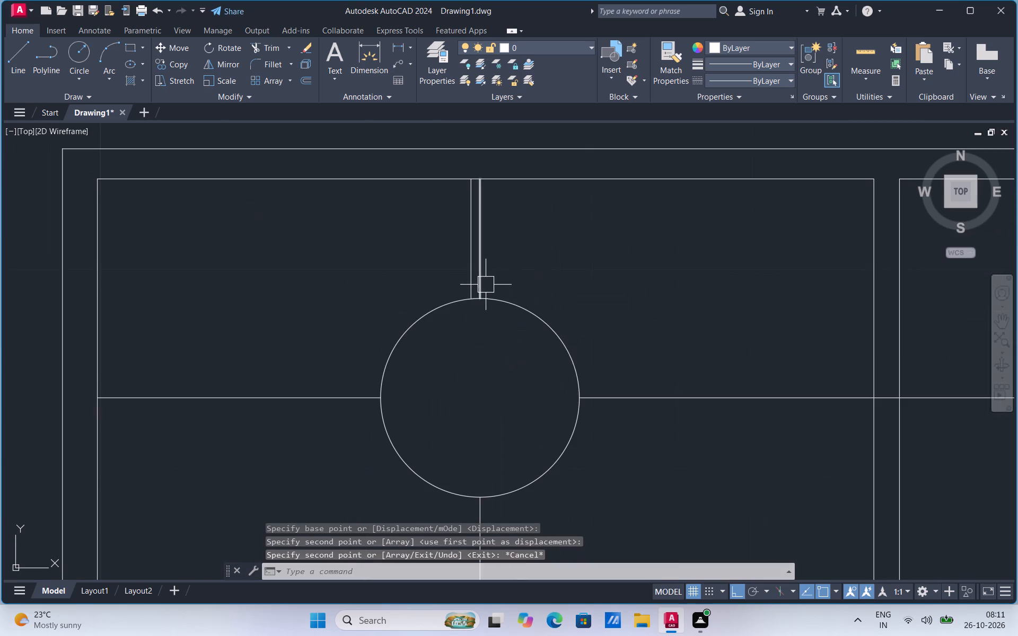
{"action": "left_click", "coordinate": [478, 284]}
{"action": "key", "text": "Escape"}
{"action": "left_click", "coordinate": [480, 268]}
{"action": "right_click", "coordinate": [480, 268]}
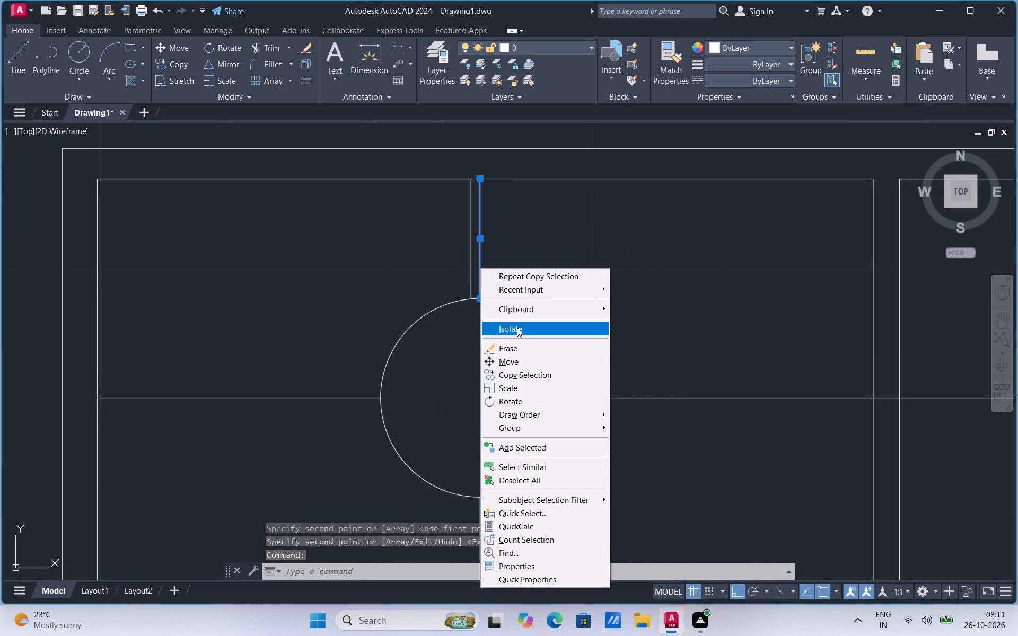
{"action": "left_click_drag", "start_coordinate": [513, 357], "coordinate": [507, 346]}
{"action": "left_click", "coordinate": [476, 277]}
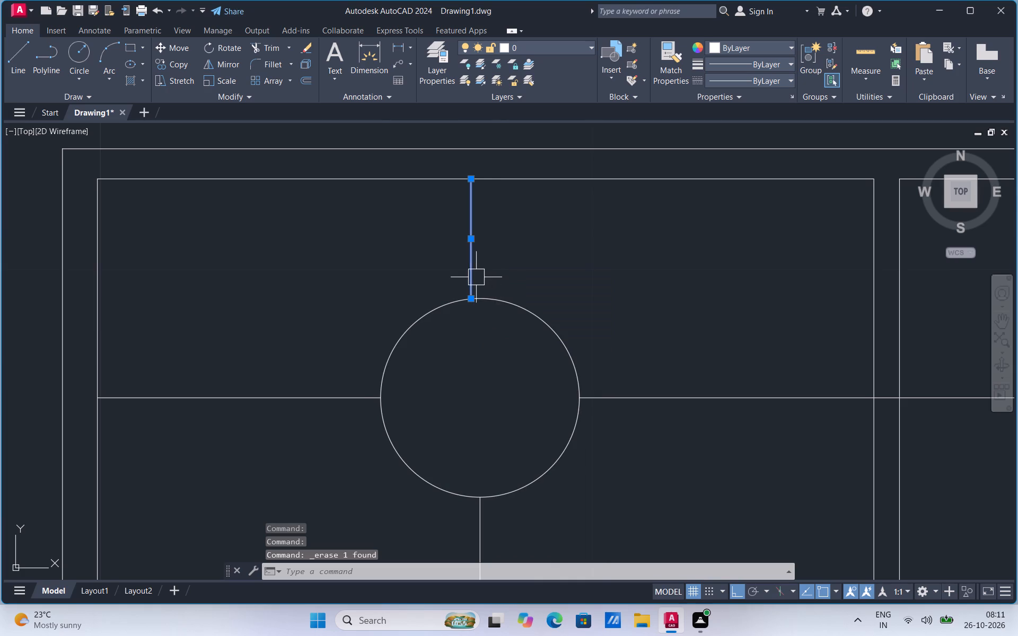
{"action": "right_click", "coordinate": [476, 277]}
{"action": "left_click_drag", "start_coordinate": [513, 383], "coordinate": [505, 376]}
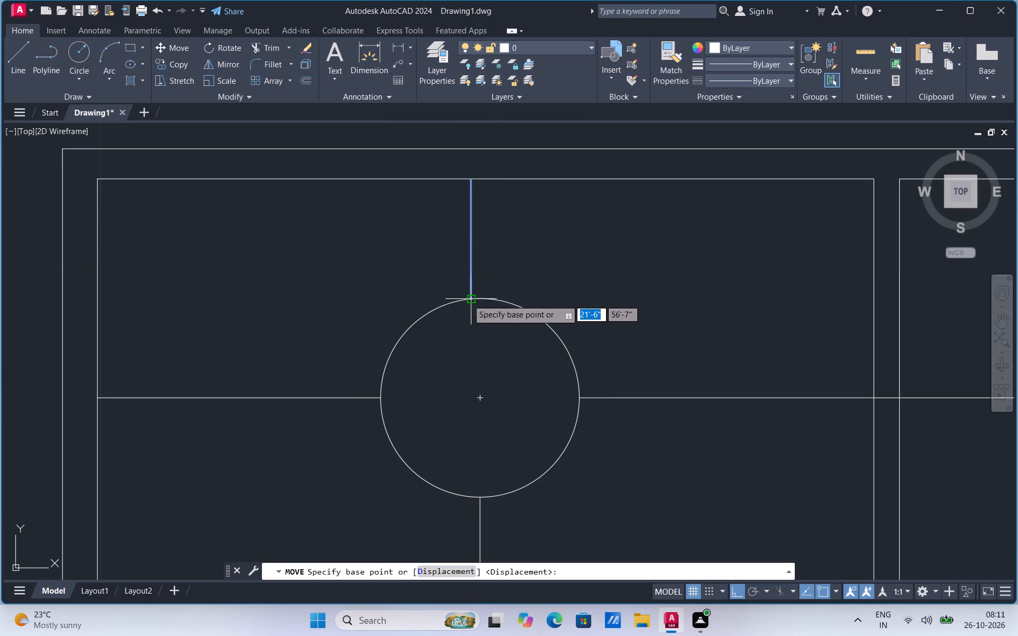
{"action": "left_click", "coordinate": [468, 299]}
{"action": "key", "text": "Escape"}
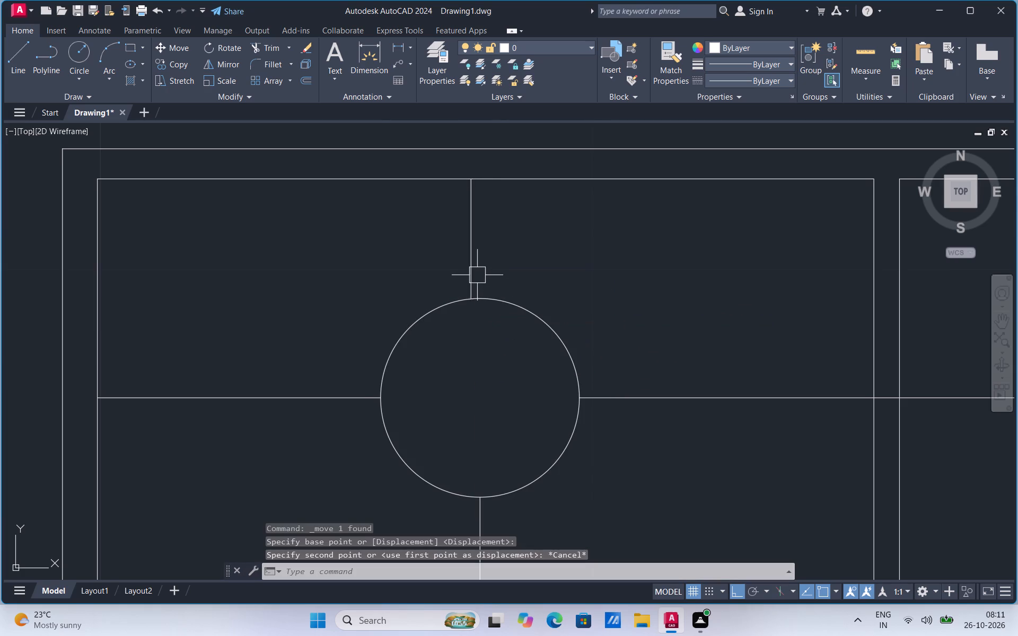
Copy the remaining grate line above the upper-left circle to the right of centre, forming a parallel pair.
{"action": "left_click", "coordinate": [477, 275]}
{"action": "right_click", "coordinate": [477, 275]}
{"action": "left_click", "coordinate": [521, 376]}
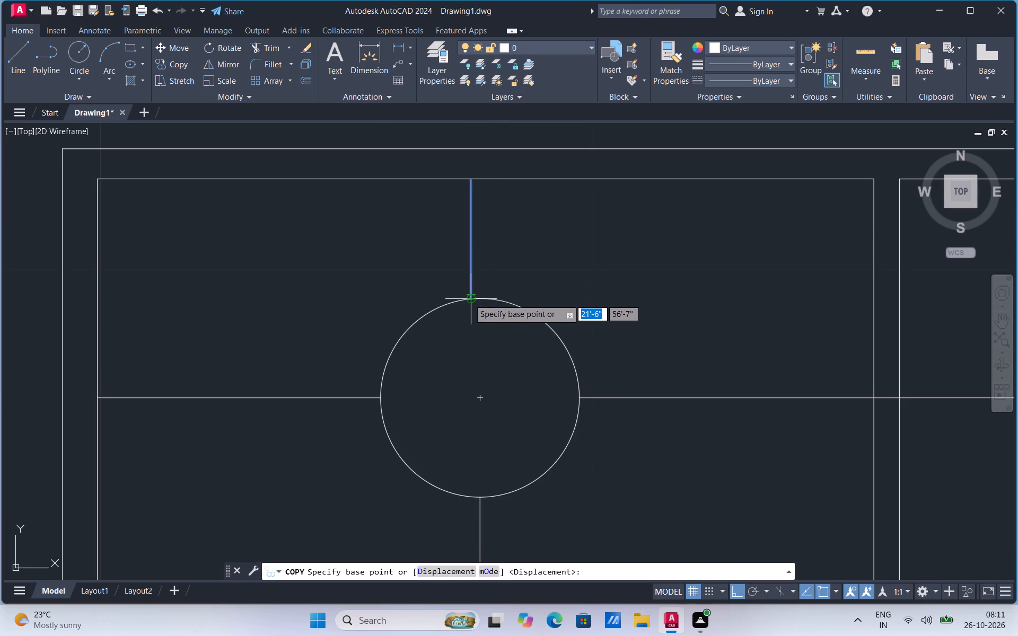
{"action": "left_click", "coordinate": [469, 299]}
{"action": "left_click", "coordinate": [498, 298]}
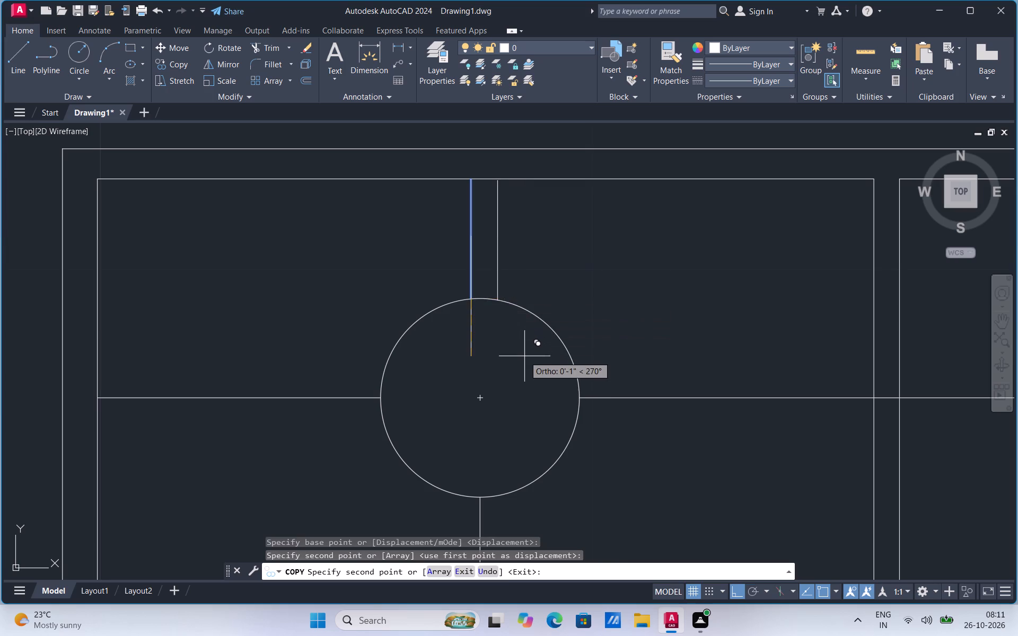
{"action": "scroll", "coordinate": [524, 356], "scroll_direction": "down", "scroll_amount": 1}
{"action": "key", "text": "Escape"}
Copy the vertical grate line between the two left circles a short distance to its right.
{"action": "scroll", "coordinate": [482, 305], "scroll_direction": "down", "scroll_amount": 2}
{"action": "scroll", "coordinate": [482, 381], "scroll_direction": "up", "scroll_amount": 1}
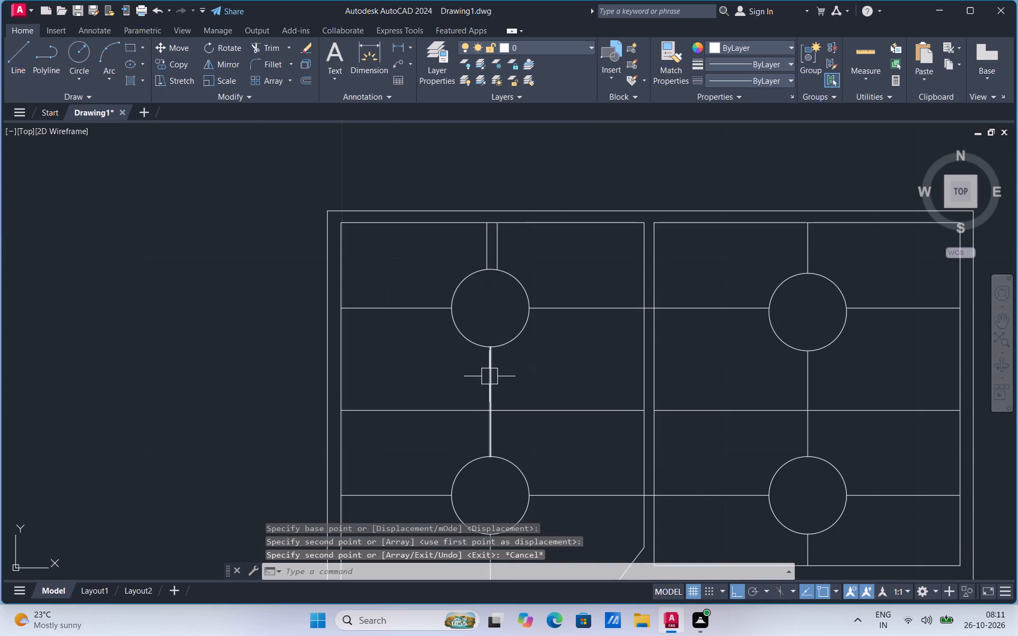
{"action": "left_click", "coordinate": [489, 376]}
{"action": "right_click", "coordinate": [489, 376]}
{"action": "left_click", "coordinate": [528, 166]}
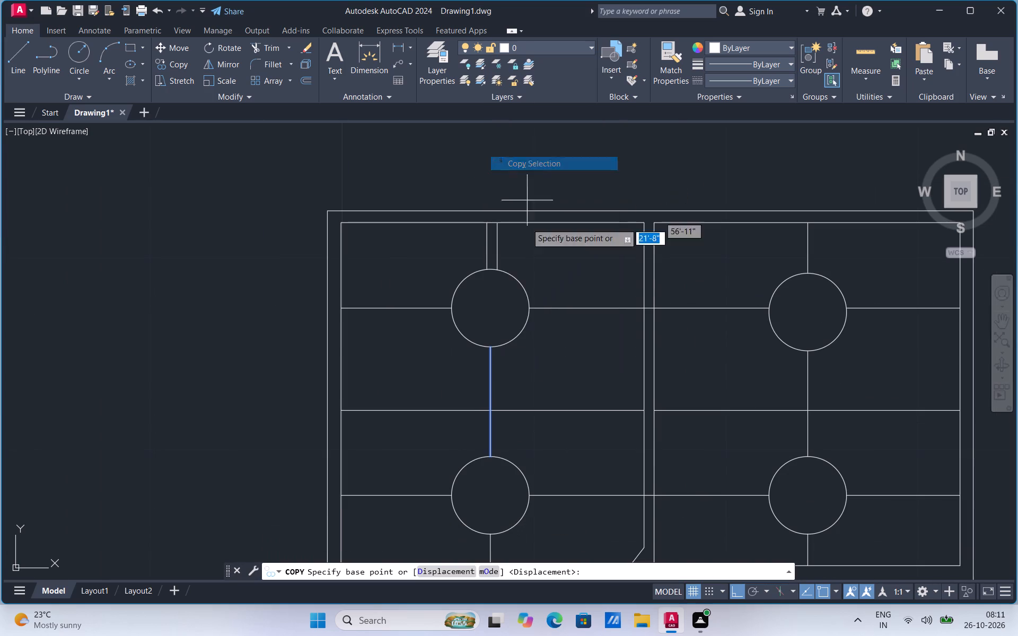
{"action": "scroll", "coordinate": [497, 308], "scroll_direction": "up", "scroll_amount": 2}
{"action": "left_click", "coordinate": [473, 408]}
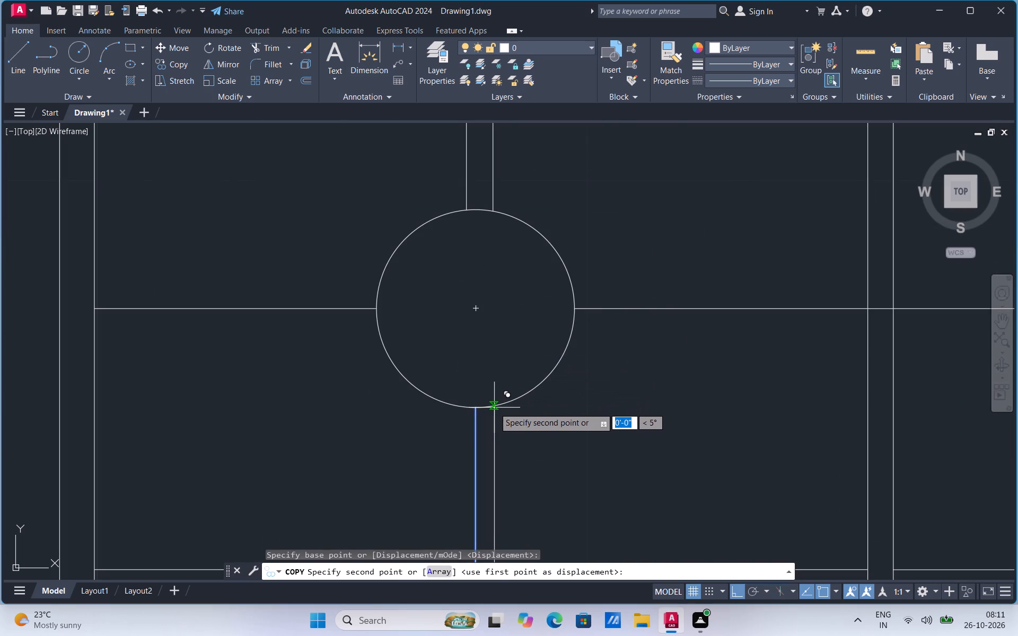
{"action": "left_click", "coordinate": [496, 407]}
{"action": "scroll", "coordinate": [510, 329], "scroll_direction": "down", "scroll_amount": 5}
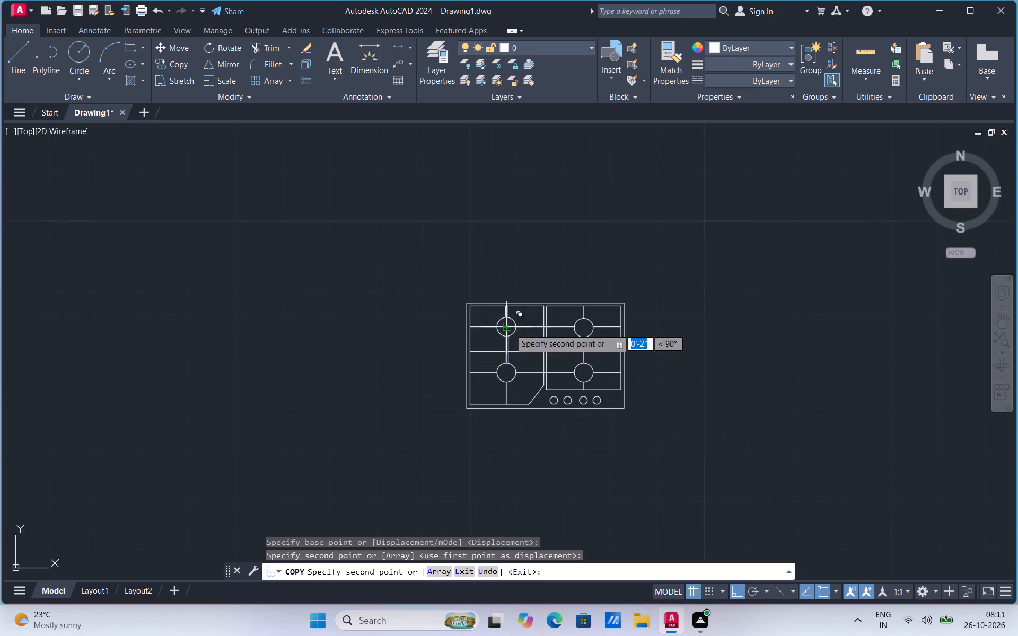
{"action": "scroll", "coordinate": [511, 403], "scroll_direction": "up", "scroll_amount": 2}
{"action": "scroll", "coordinate": [520, 350], "scroll_direction": "up", "scroll_amount": 2}
{"action": "key", "text": "Escape"}
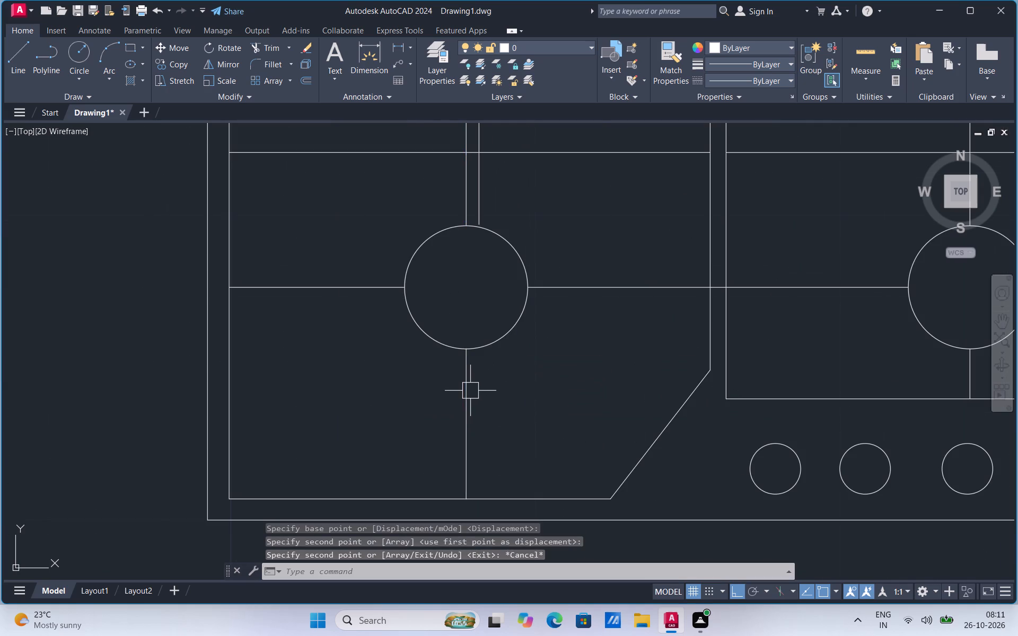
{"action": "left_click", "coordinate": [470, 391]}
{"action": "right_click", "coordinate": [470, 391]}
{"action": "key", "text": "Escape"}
Move both parallel grate lines between the left circles slightly left so the pair straddles the circles' centreline.
{"action": "scroll", "coordinate": [484, 428], "scroll_direction": "down", "scroll_amount": 1}
{"action": "scroll", "coordinate": [464, 217], "scroll_direction": "up", "scroll_amount": 2}
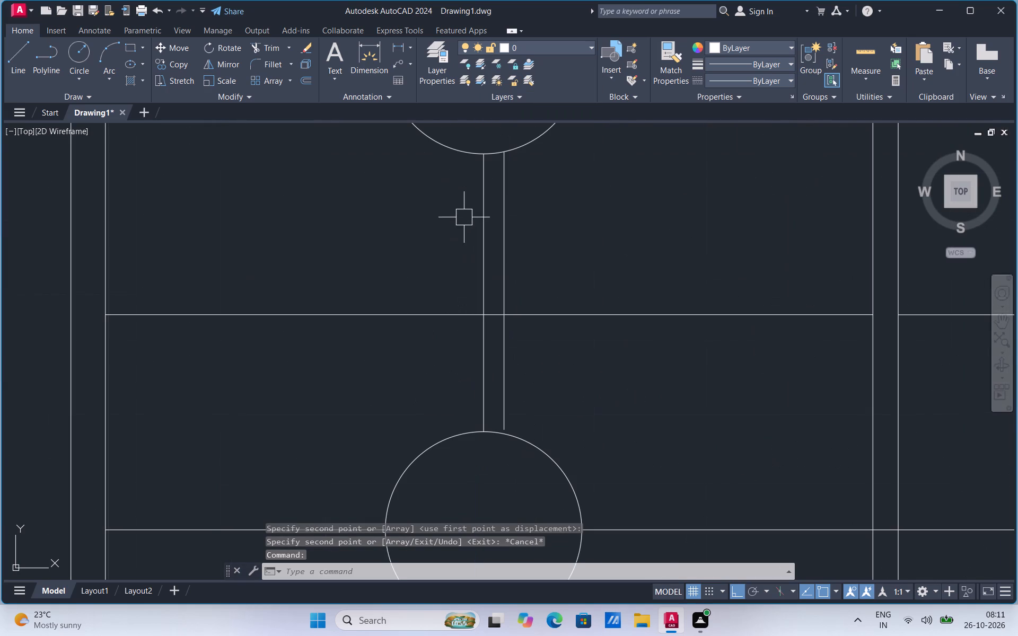
{"action": "key", "text": "Escape"}
{"action": "left_click", "coordinate": [480, 210]}
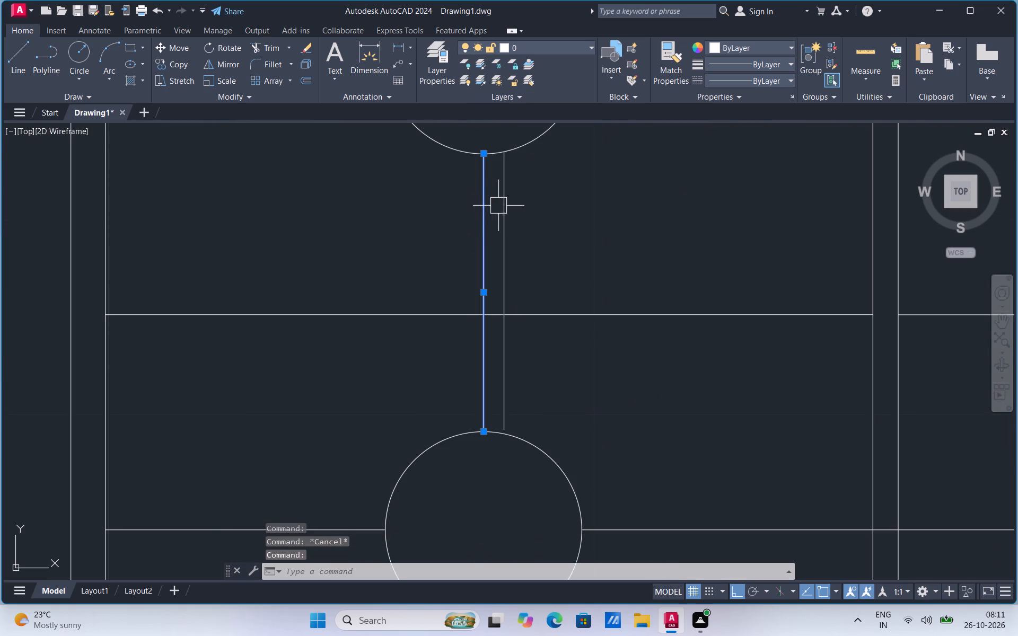
{"action": "left_click", "coordinate": [501, 207]}
{"action": "right_click", "coordinate": [501, 207]}
{"action": "left_click_drag", "start_coordinate": [532, 299], "coordinate": [518, 274]}
{"action": "left_click", "coordinate": [540, 305]}
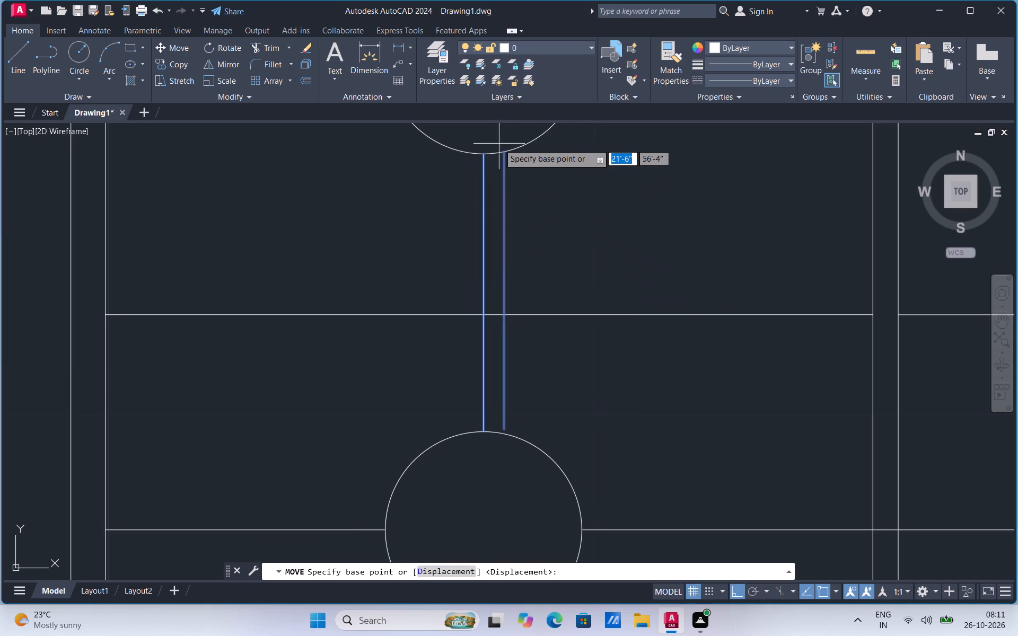
{"action": "left_click", "coordinate": [501, 154]}
{"action": "left_click", "coordinate": [496, 154]}
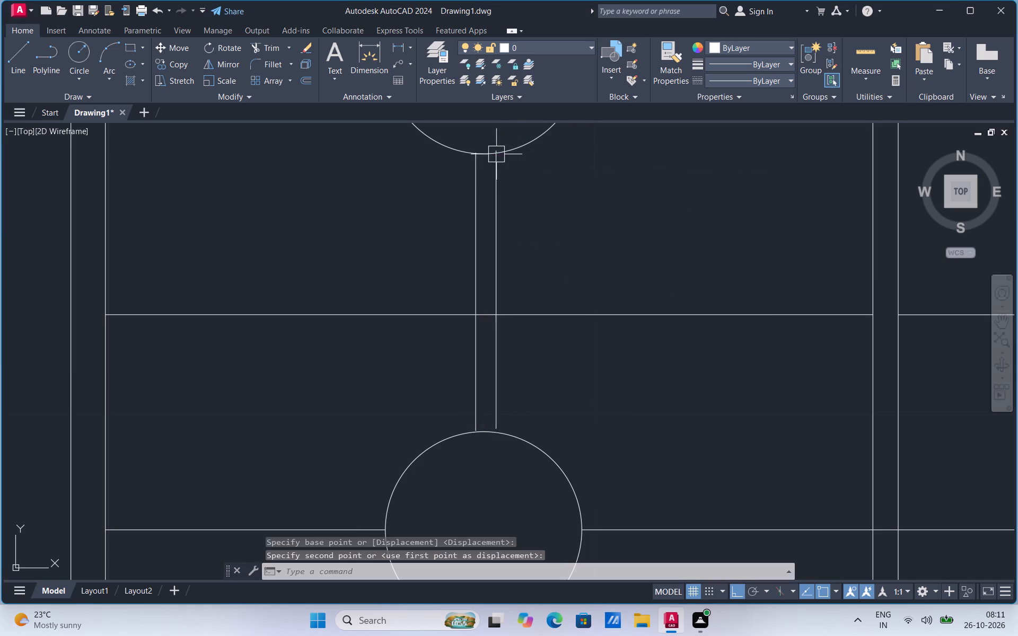
Trim the upper ends of both parallel grate lines between the left circles where they overrun the upper-left circle.
{"action": "scroll", "coordinate": [498, 142], "scroll_direction": "up", "scroll_amount": 3}
{"action": "scroll", "coordinate": [498, 142], "scroll_direction": "down", "scroll_amount": 5}
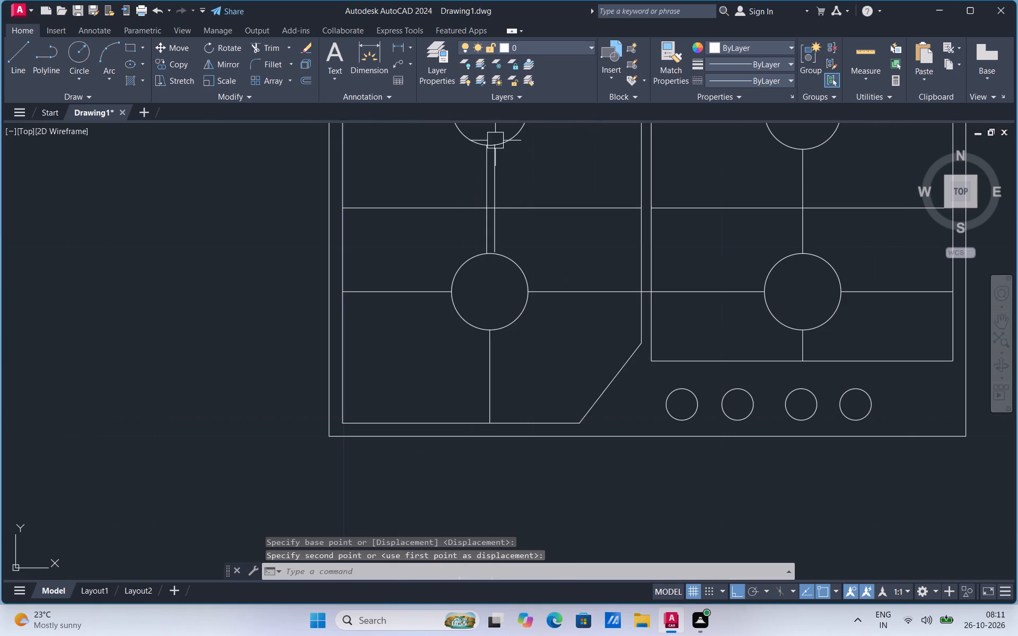
{"action": "scroll", "coordinate": [475, 360], "scroll_direction": "up", "scroll_amount": 4}
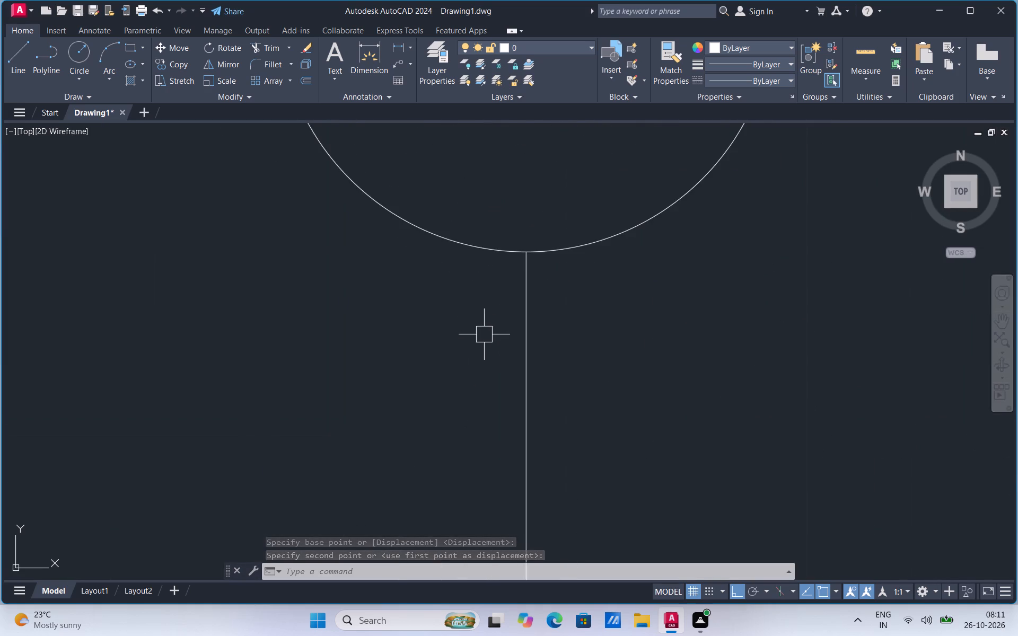
{"action": "scroll", "coordinate": [484, 334], "scroll_direction": "up", "scroll_amount": 1}
{"action": "scroll", "coordinate": [484, 334], "scroll_direction": "down", "scroll_amount": 9}
{"action": "scroll", "coordinate": [488, 294], "scroll_direction": "up", "scroll_amount": 4}
{"action": "scroll", "coordinate": [469, 379], "scroll_direction": "up", "scroll_amount": 3}
{"action": "scroll", "coordinate": [432, 291], "scroll_direction": "up", "scroll_amount": 2}
{"action": "scroll", "coordinate": [432, 291], "scroll_direction": "down", "scroll_amount": 2}
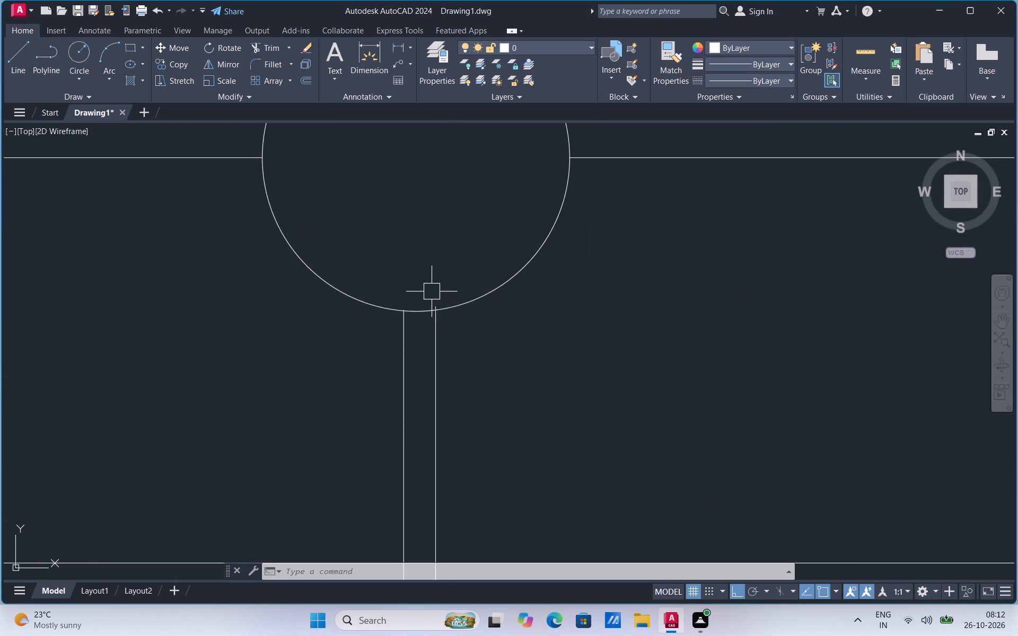
{"action": "scroll", "coordinate": [418, 294], "scroll_direction": "down", "scroll_amount": 6}
{"action": "scroll", "coordinate": [418, 296], "scroll_direction": "up", "scroll_amount": 7}
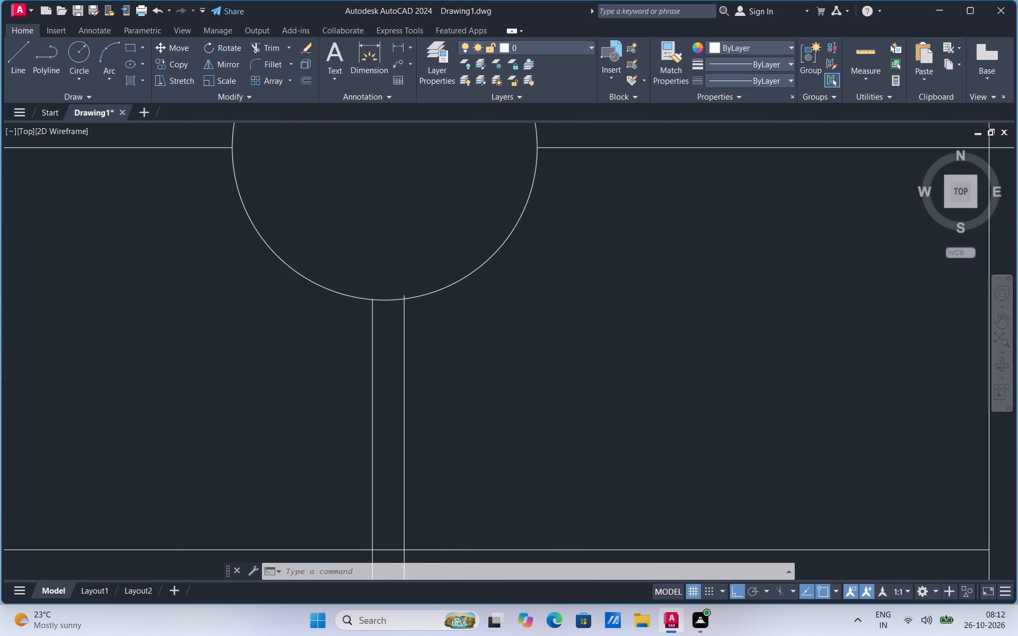
{"action": "left_click", "coordinate": [271, 51]}
{"action": "scroll", "coordinate": [333, 291], "scroll_direction": "up", "scroll_amount": 3}
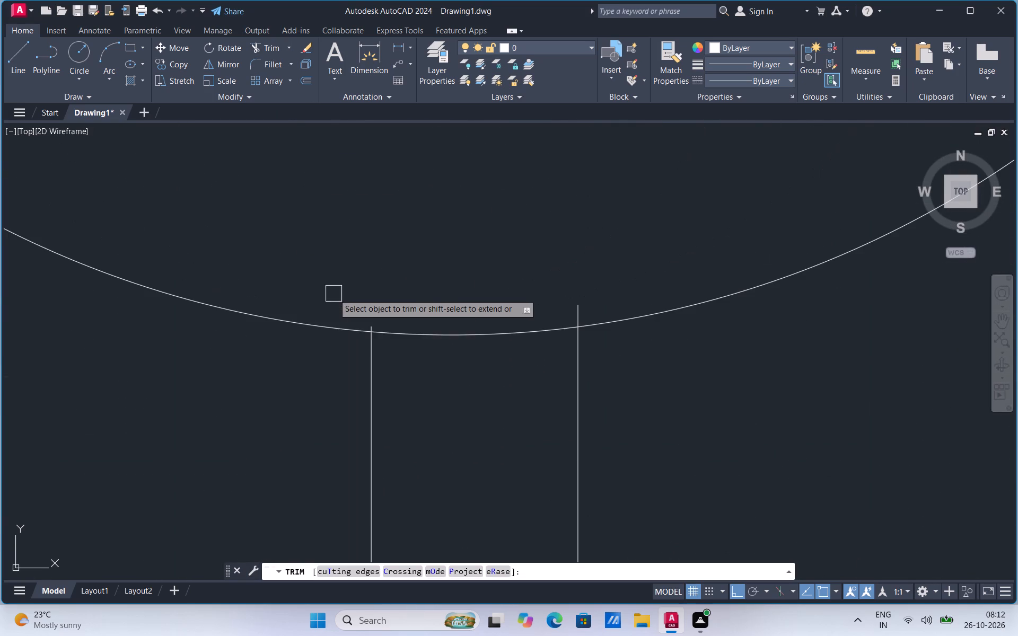
{"action": "scroll", "coordinate": [356, 317], "scroll_direction": "up", "scroll_amount": 2}
{"action": "left_click", "coordinate": [385, 340]}
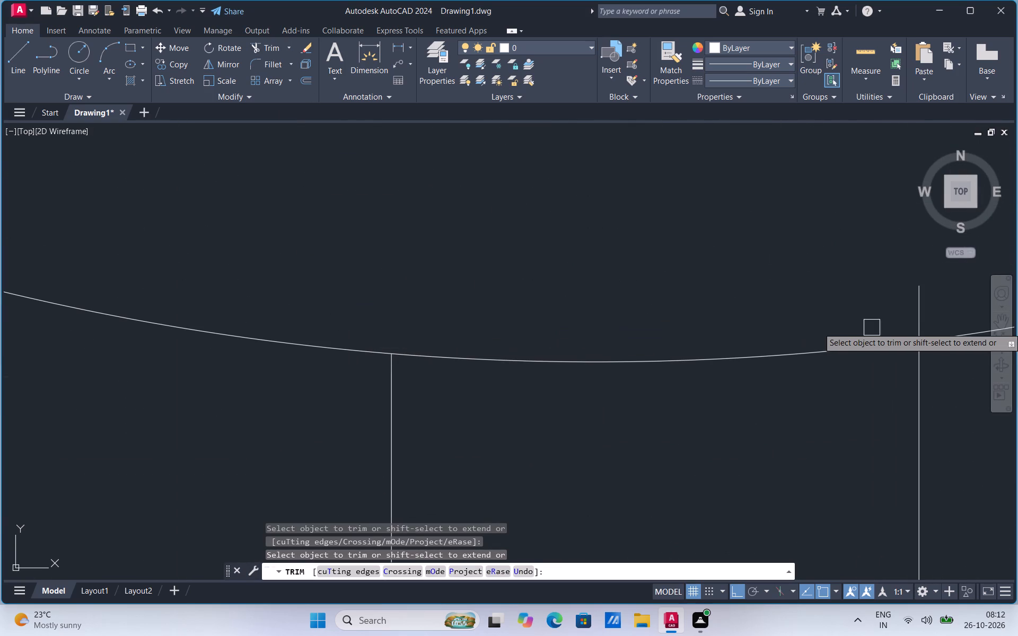
{"action": "left_click", "coordinate": [921, 313]}
{"action": "scroll", "coordinate": [714, 258], "scroll_direction": "down", "scroll_amount": 9}
{"action": "scroll", "coordinate": [698, 357], "scroll_direction": "up", "scroll_amount": 4}
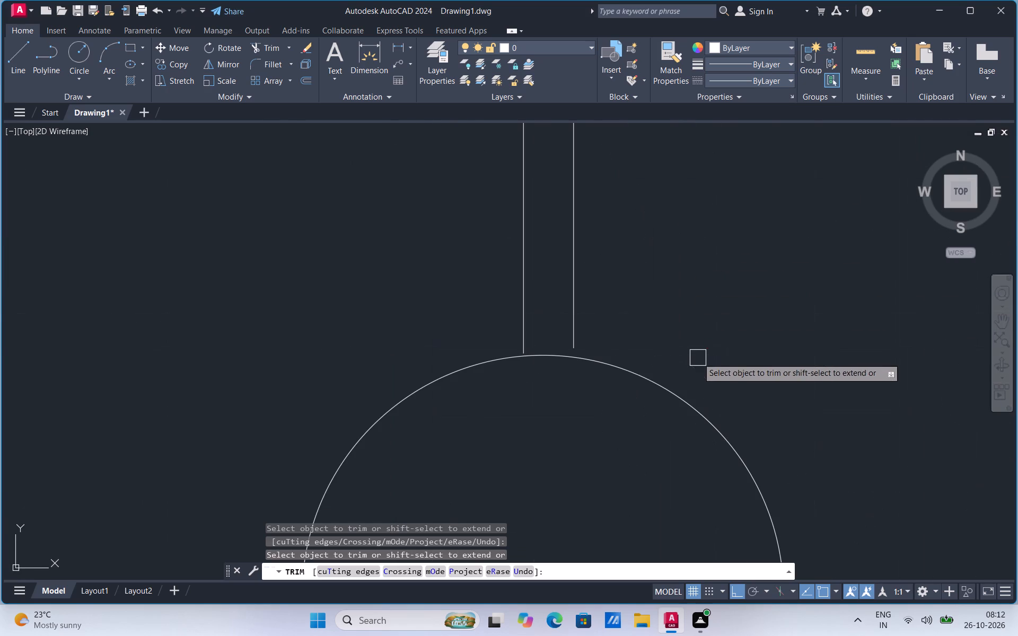
{"action": "key", "text": "Escape"}
Extend both parallel grate lines between the left circles down to the edge of the lower-left circle.
{"action": "type", "text": "ex"}
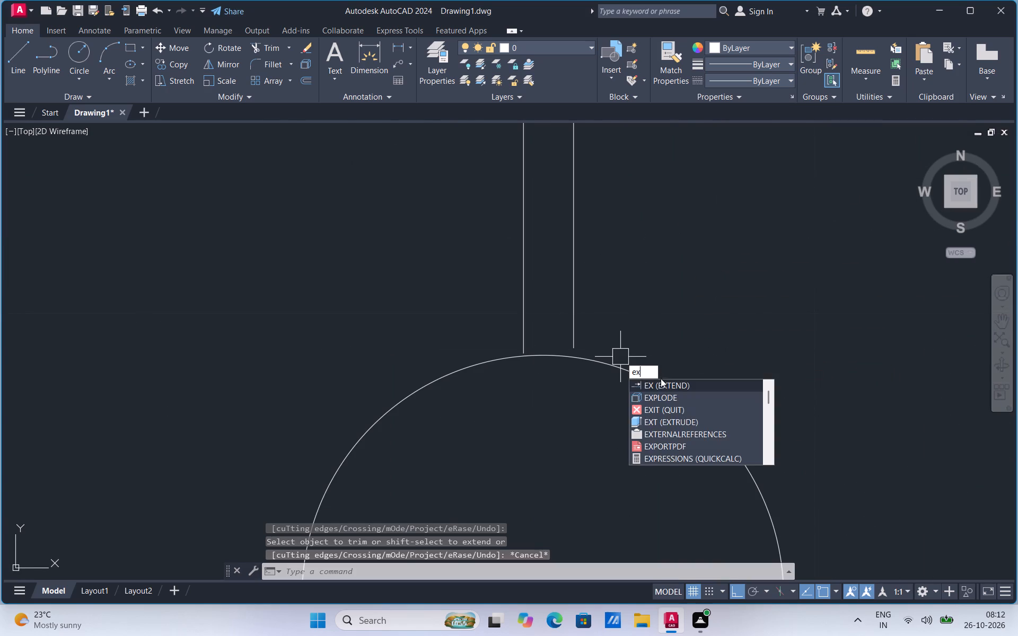
{"action": "left_click", "coordinate": [661, 383]}
{"action": "left_click", "coordinate": [567, 322]}
{"action": "left_click", "coordinate": [526, 329]}
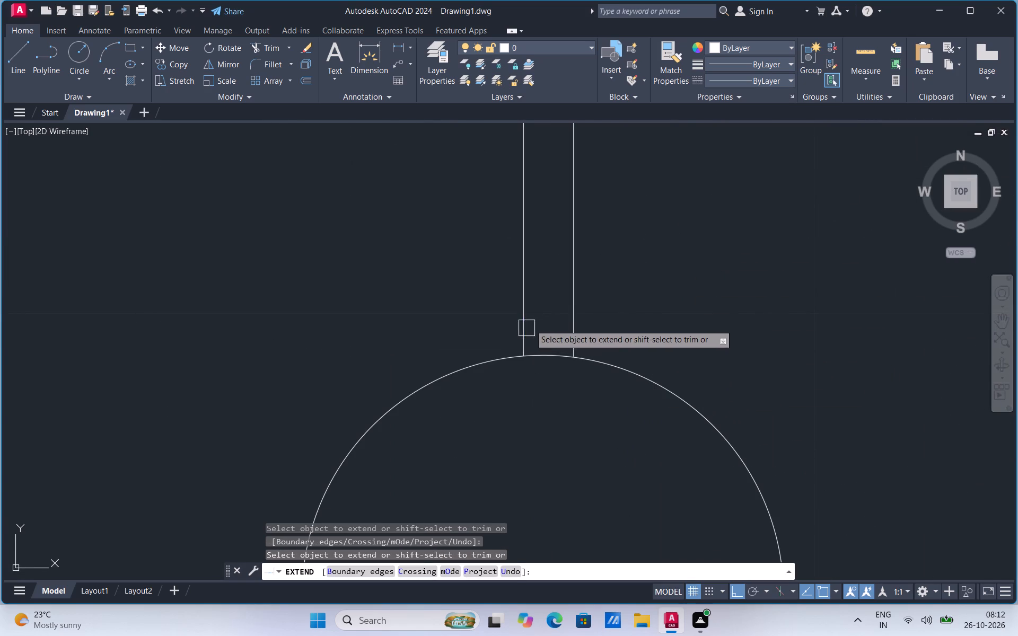
{"action": "scroll", "coordinate": [552, 270], "scroll_direction": "down", "scroll_amount": 4}
{"action": "scroll", "coordinate": [548, 376], "scroll_direction": "up", "scroll_amount": 2}
{"action": "key", "text": "Escape"}
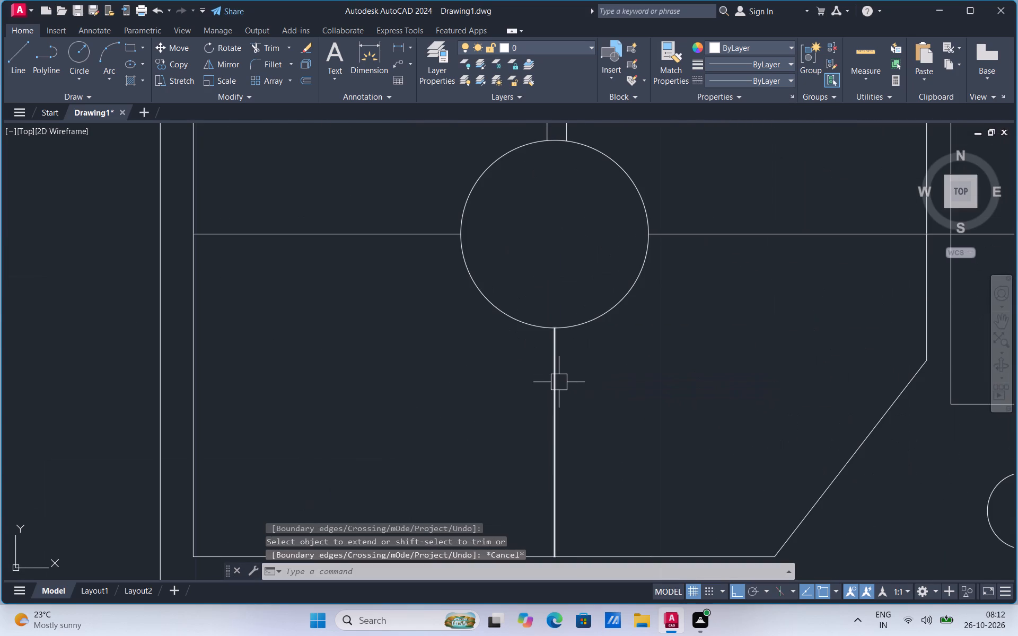
Copy the vertical grate line below the lower-left circle a short distance to its right.
{"action": "left_click", "coordinate": [559, 382]}
{"action": "right_click", "coordinate": [559, 382]}
{"action": "left_click", "coordinate": [601, 171]}
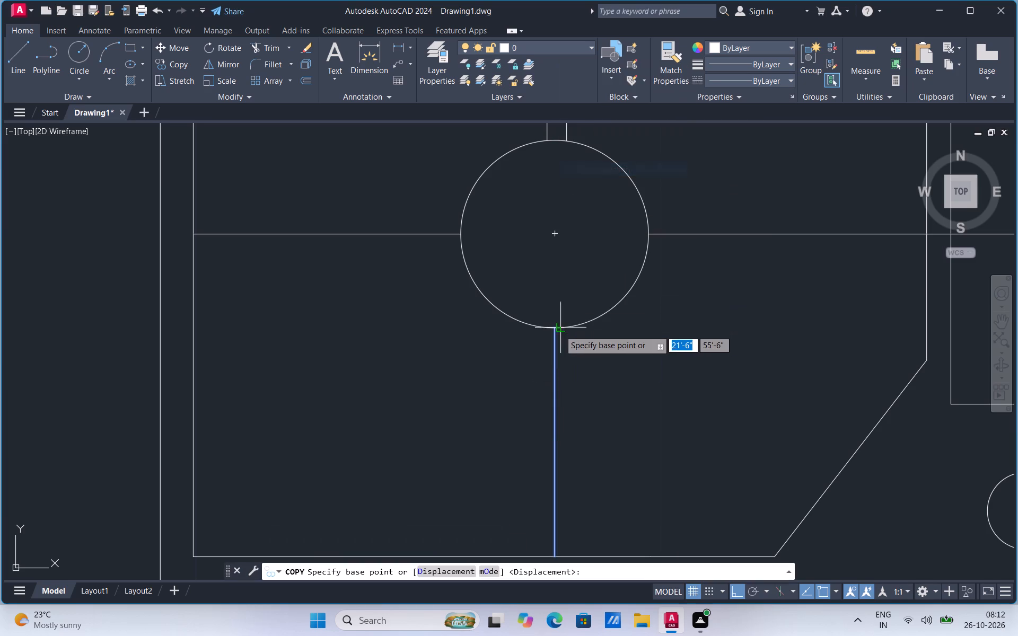
{"action": "left_click", "coordinate": [553, 329]}
{"action": "left_click", "coordinate": [582, 328]}
{"action": "key", "text": "Escape"}
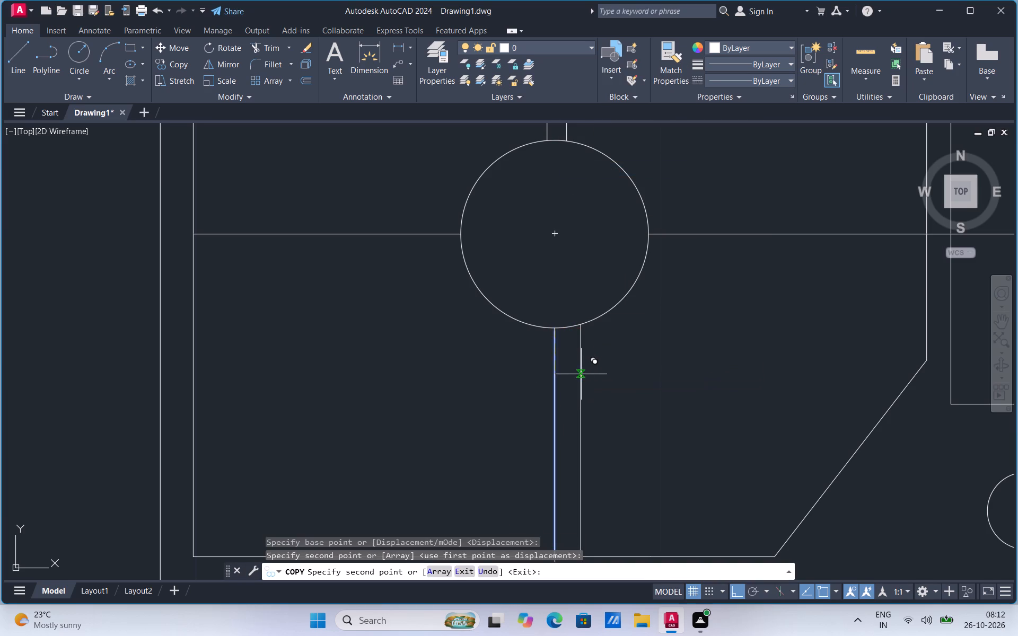
Move both grate lines below the lower-left circle slightly left so the pair straddles the circle's centreline.
{"action": "left_click", "coordinate": [581, 374]}
{"action": "left_click", "coordinate": [559, 390]}
{"action": "right_click", "coordinate": [559, 390]}
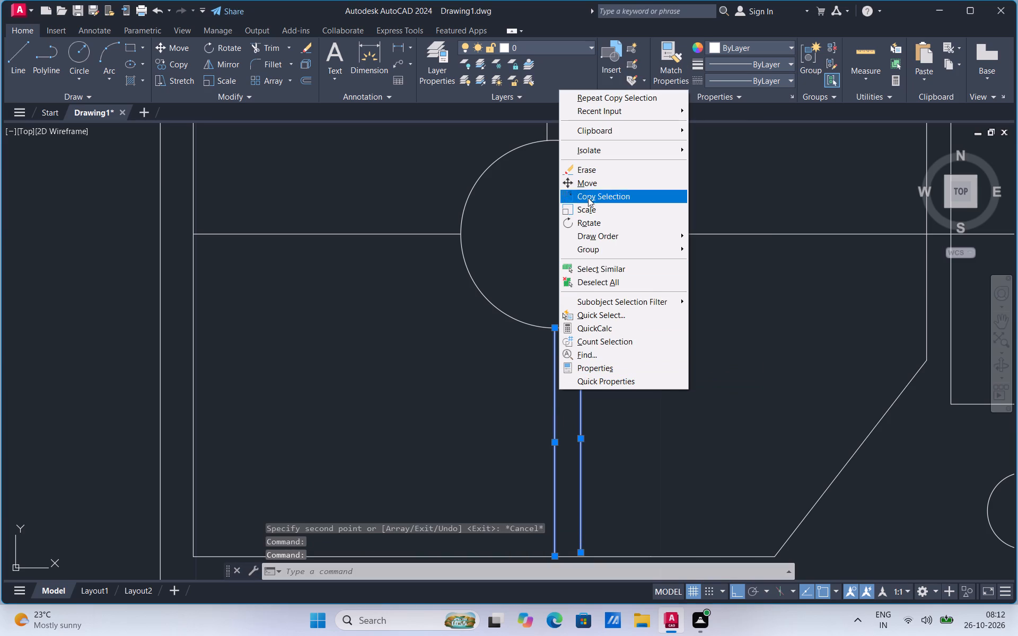
{"action": "left_click", "coordinate": [587, 183]}
{"action": "left_click", "coordinate": [582, 325]}
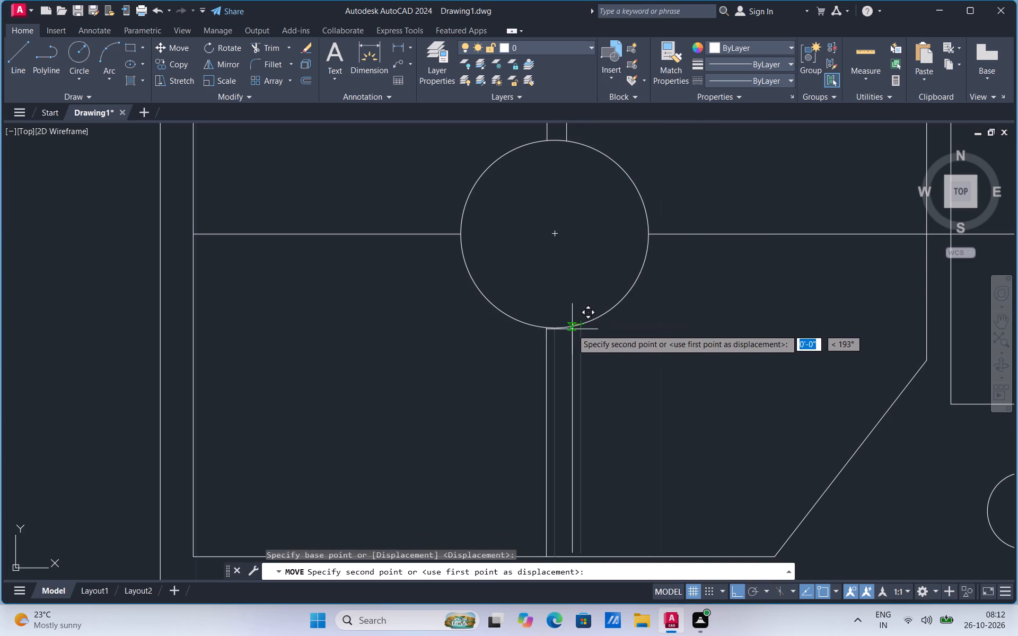
{"action": "left_click", "coordinate": [568, 328]}
Extend the left line of the lower pair up to the lower-left circle and the right line down to the compartment's bottom edge.
{"action": "scroll", "coordinate": [560, 334], "scroll_direction": "up", "scroll_amount": 3}
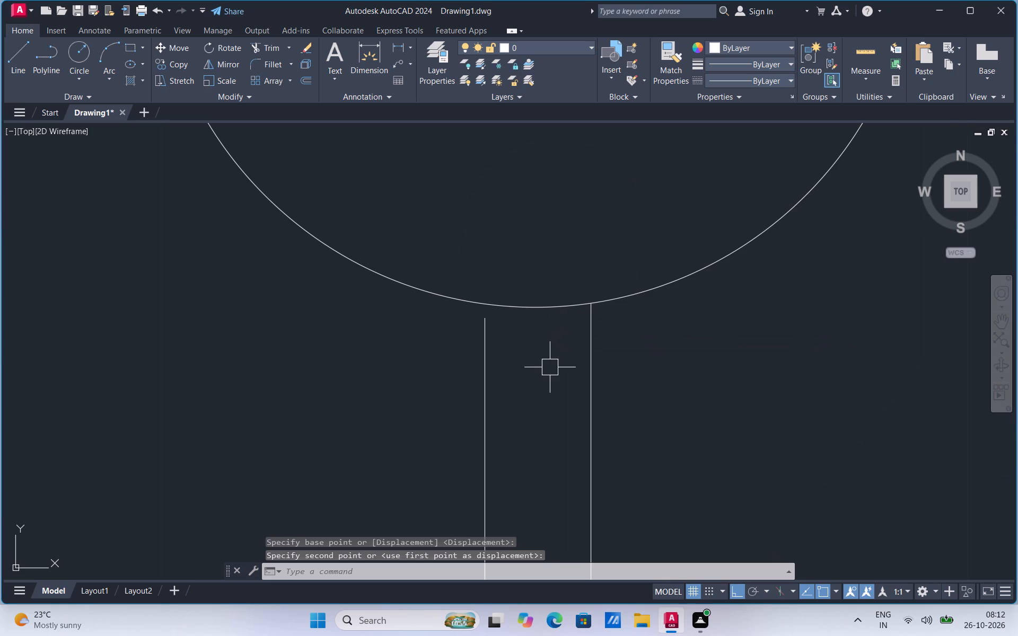
{"action": "type", "text": "ex"}
{"action": "left_click", "coordinate": [594, 394]}
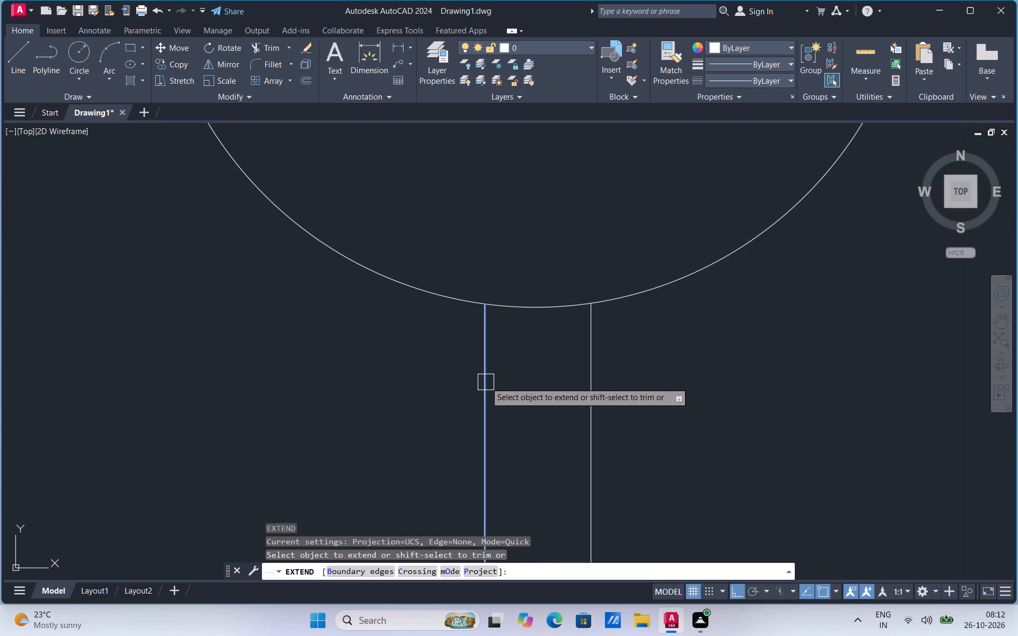
{"action": "left_click", "coordinate": [486, 382]}
{"action": "scroll", "coordinate": [543, 236], "scroll_direction": "down", "scroll_amount": 4}
{"action": "scroll", "coordinate": [546, 373], "scroll_direction": "up", "scroll_amount": 3}
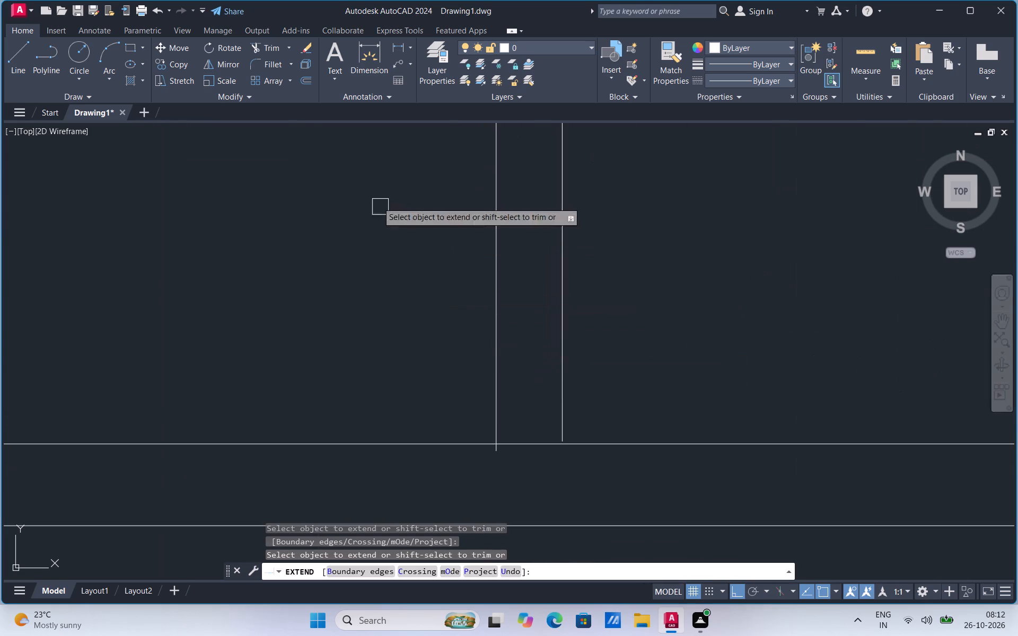
{"action": "left_click", "coordinate": [565, 412]}
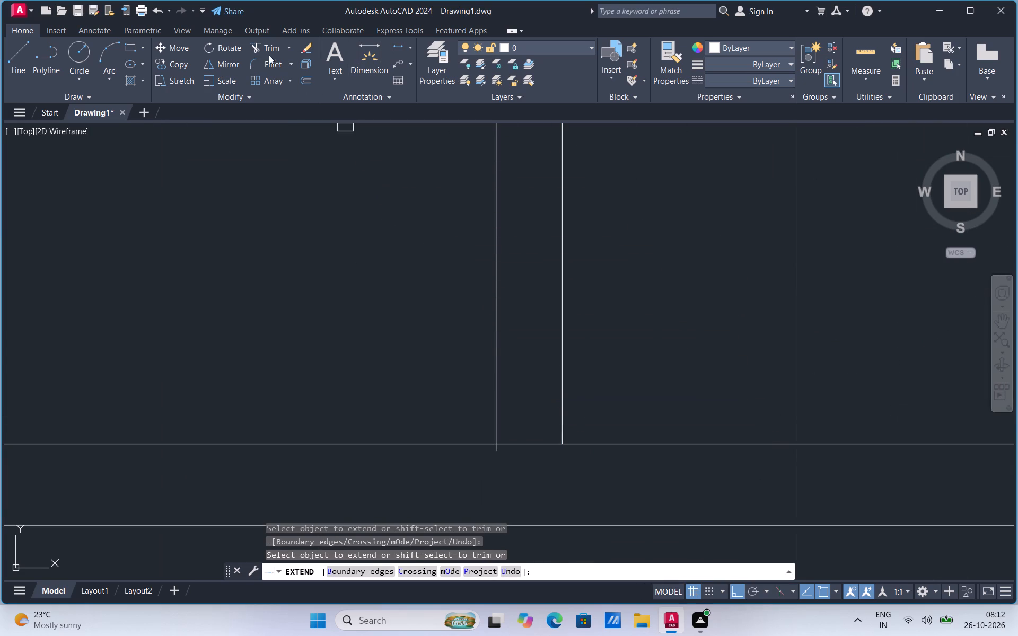
Trim the left line of the lower pair where it overruns the compartment's bottom edge.
{"action": "left_click", "coordinate": [269, 49]}
{"action": "scroll", "coordinate": [503, 478], "scroll_direction": "up", "scroll_amount": 2}
{"action": "left_click", "coordinate": [477, 411]}
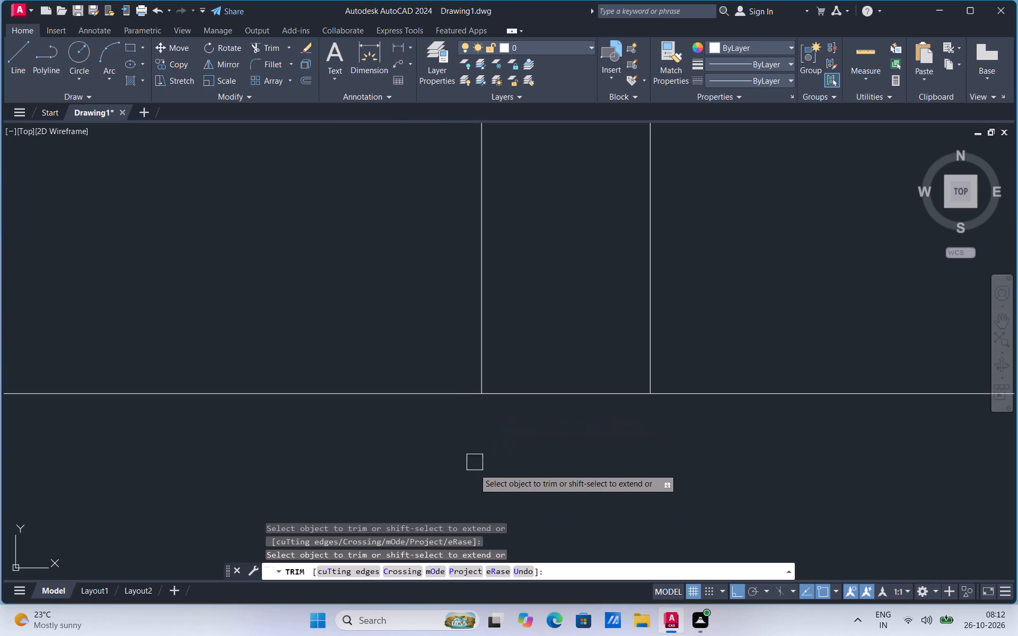
{"action": "scroll", "coordinate": [471, 485], "scroll_direction": "down", "scroll_amount": 7}
{"action": "scroll", "coordinate": [503, 388], "scroll_direction": "up", "scroll_amount": 2}
{"action": "key", "text": "Escape"}
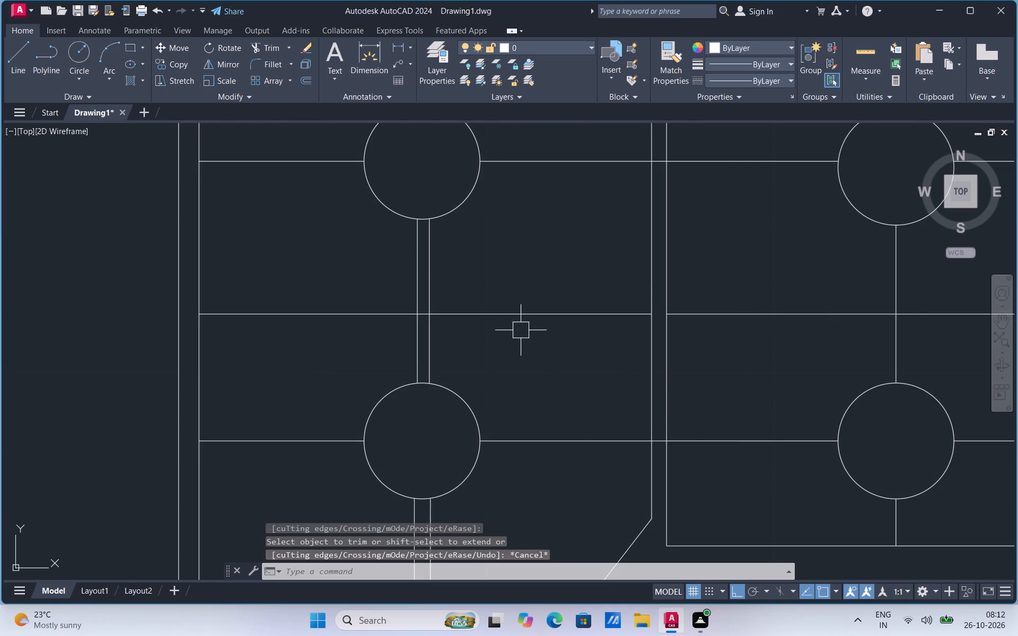
Copy the horizontal grate line between the two lower circles a short distance above itself.
{"action": "left_click", "coordinate": [507, 439]}
{"action": "right_click", "coordinate": [548, 446]}
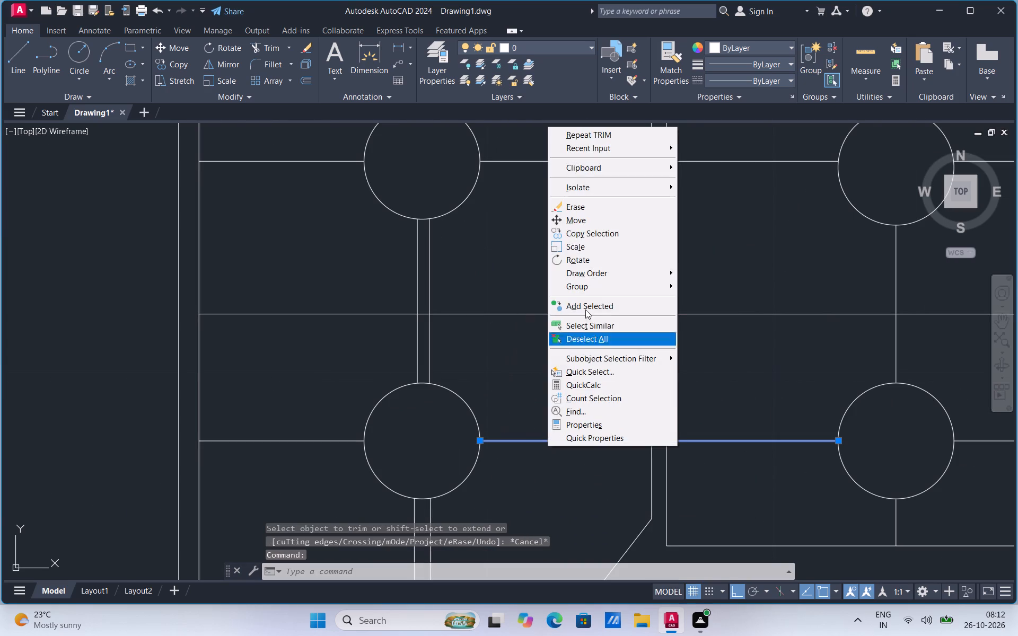
{"action": "left_click", "coordinate": [587, 234]}
{"action": "scroll", "coordinate": [474, 449], "scroll_direction": "up", "scroll_amount": 3}
{"action": "left_click", "coordinate": [495, 422]}
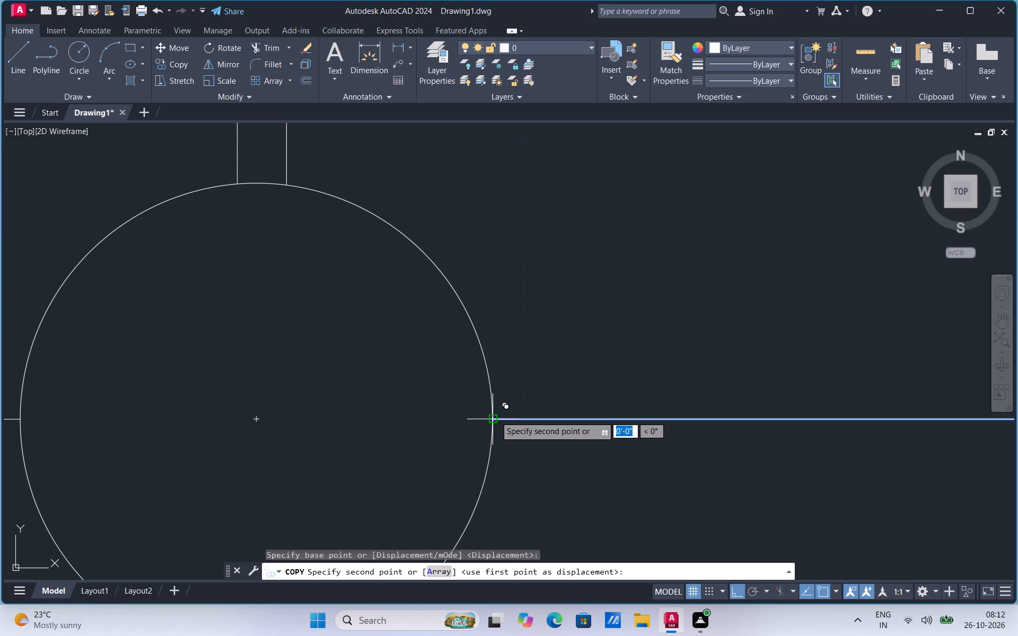
{"action": "left_click", "coordinate": [495, 388]}
{"action": "scroll", "coordinate": [495, 436], "scroll_direction": "down", "scroll_amount": 3}
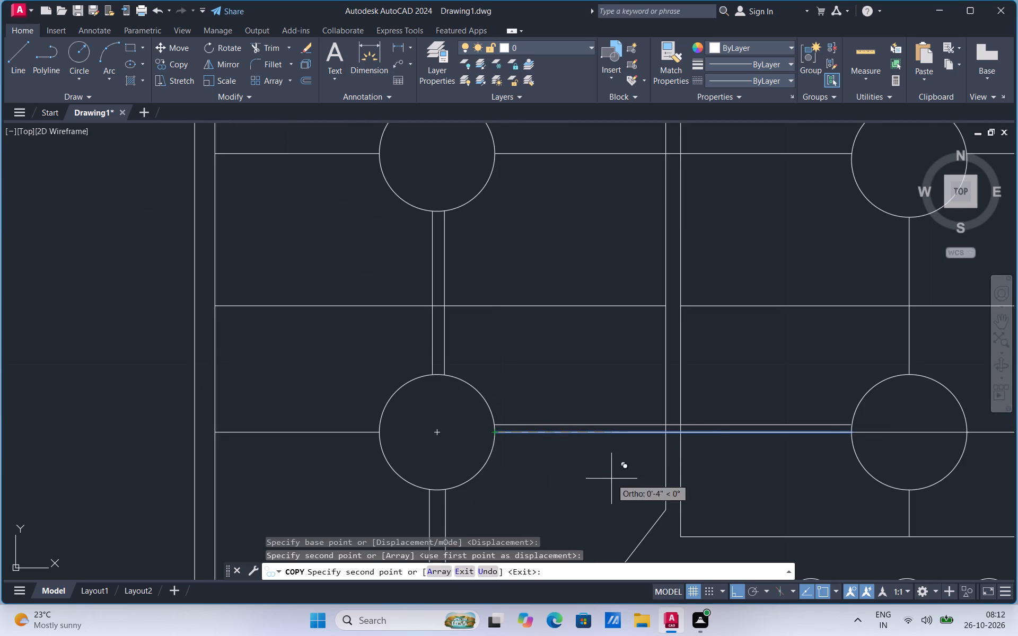
{"action": "scroll", "coordinate": [818, 439], "scroll_direction": "up", "scroll_amount": 3}
{"action": "scroll", "coordinate": [485, 435], "scroll_direction": "down", "scroll_amount": 3}
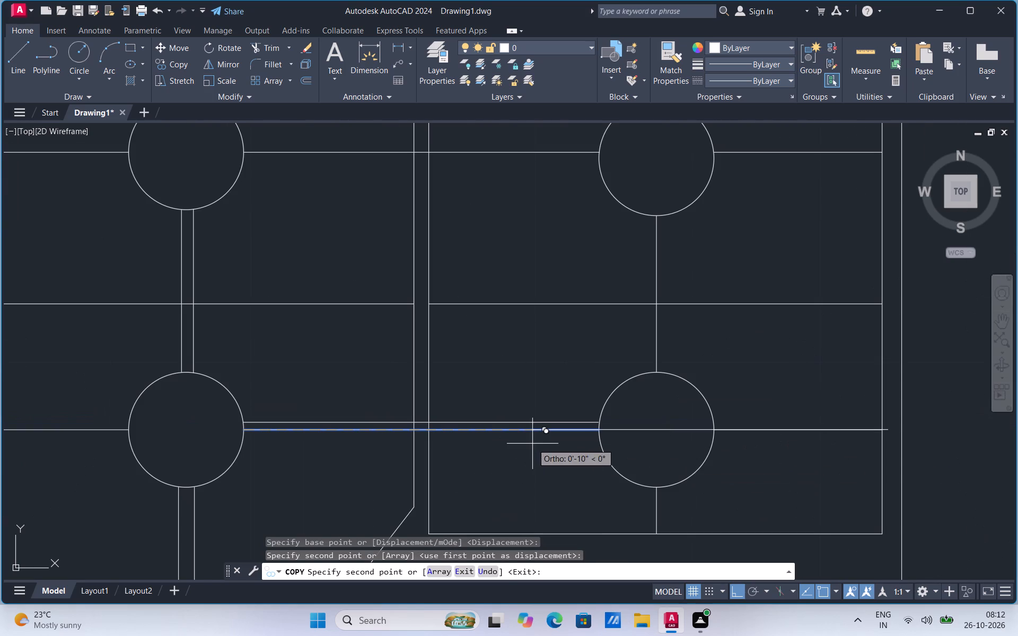
{"action": "key", "text": "Escape"}
Move both horizontal grate lines between the lower circles slightly down so the pair straddles the circles' centreline.
{"action": "left_click", "coordinate": [360, 434]}
{"action": "left_click", "coordinate": [361, 421]}
{"action": "right_click", "coordinate": [361, 421]}
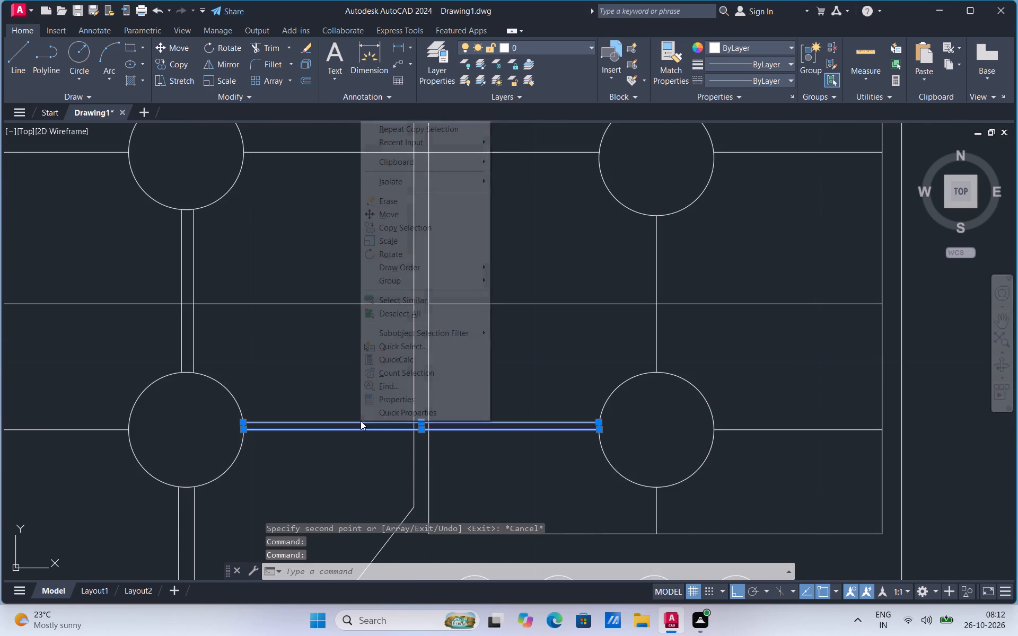
{"action": "left_click", "coordinate": [389, 219]}
{"action": "scroll", "coordinate": [221, 441], "scroll_direction": "up", "scroll_amount": 2}
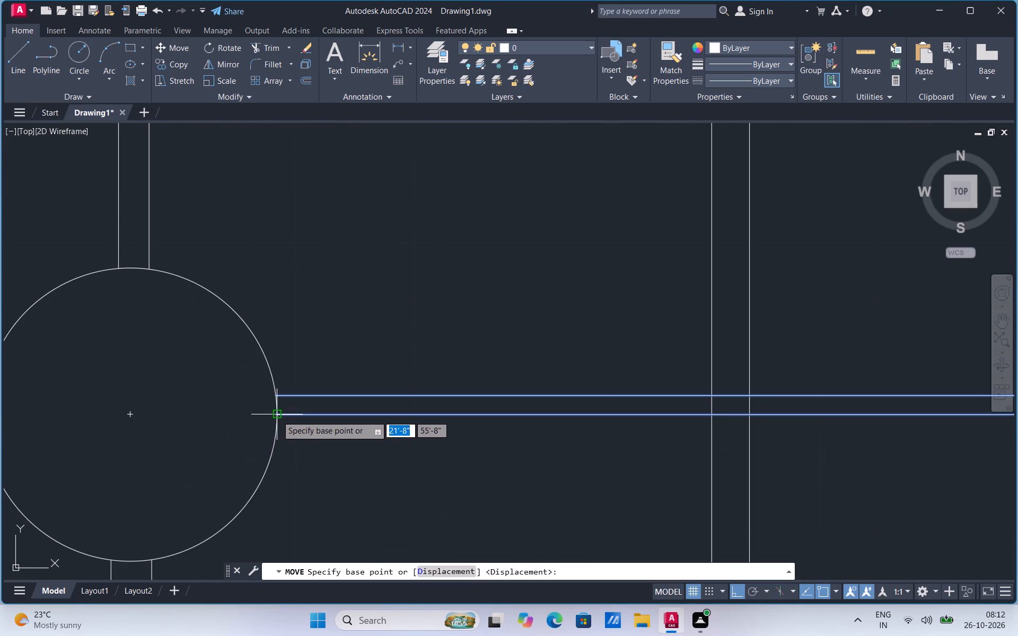
{"action": "left_click", "coordinate": [277, 416]}
{"action": "left_click", "coordinate": [277, 431]}
Trim the upper horizontal grate line's end that projects inside the lower-left circle.
{"action": "scroll", "coordinate": [276, 434], "scroll_direction": "up", "scroll_amount": 2}
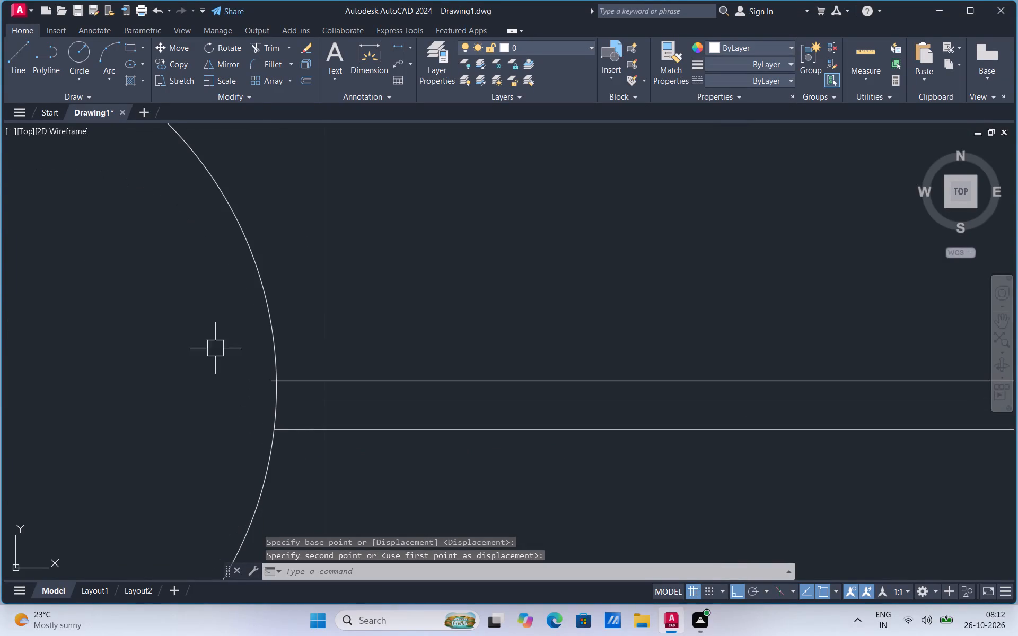
{"action": "left_click_drag", "start_coordinate": [270, 49], "coordinate": [269, 57]}
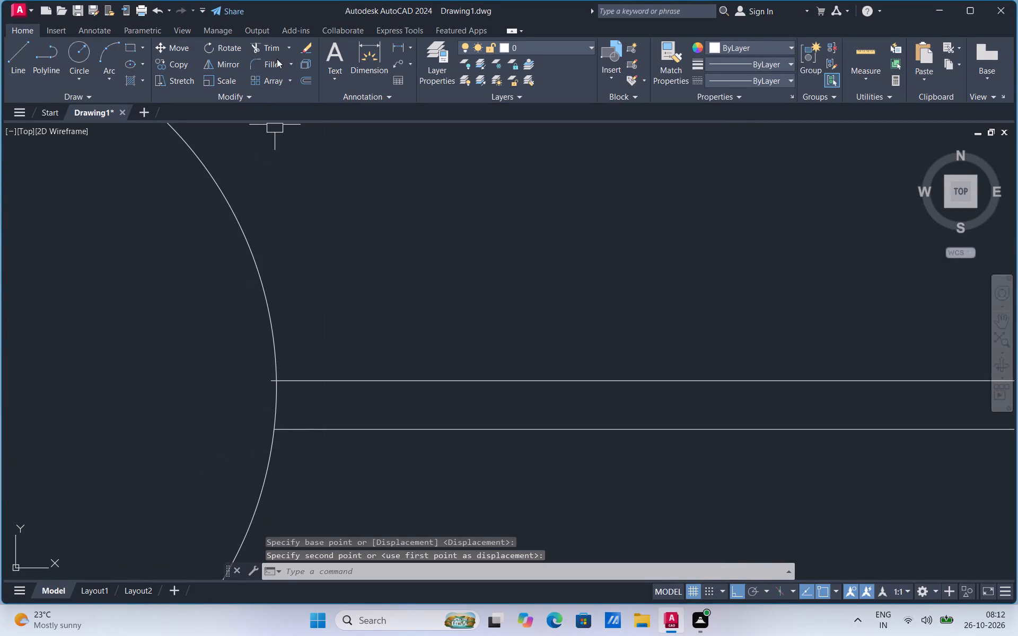
{"action": "left_click", "coordinate": [273, 49]}
{"action": "scroll", "coordinate": [233, 363], "scroll_direction": "up", "scroll_amount": 3}
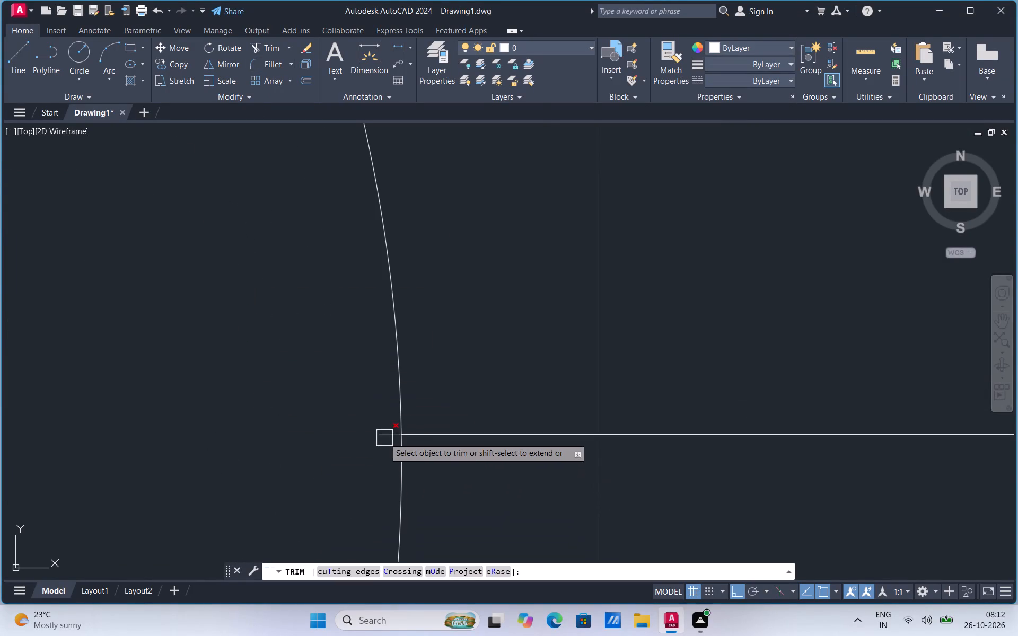
{"action": "left_click", "coordinate": [384, 438]}
{"action": "scroll", "coordinate": [330, 427], "scroll_direction": "down", "scroll_amount": 7}
{"action": "scroll", "coordinate": [690, 428], "scroll_direction": "up", "scroll_amount": 4}
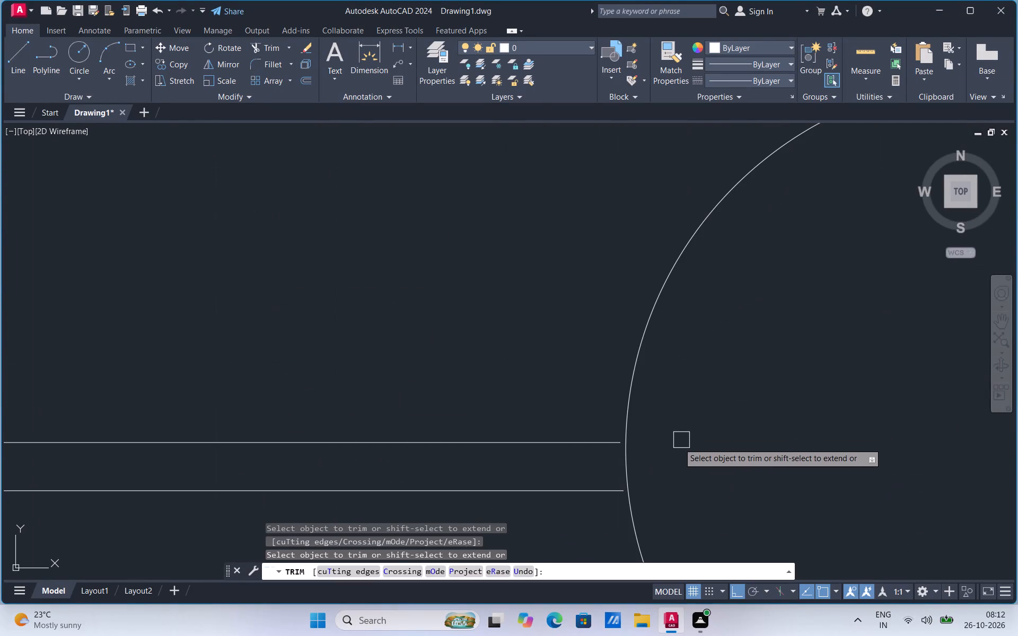
{"action": "key", "text": "Escape"}
Extend both horizontal grate lines between the lower circles to the edge of the lower-right circle.
{"action": "type", "text": "ex"}
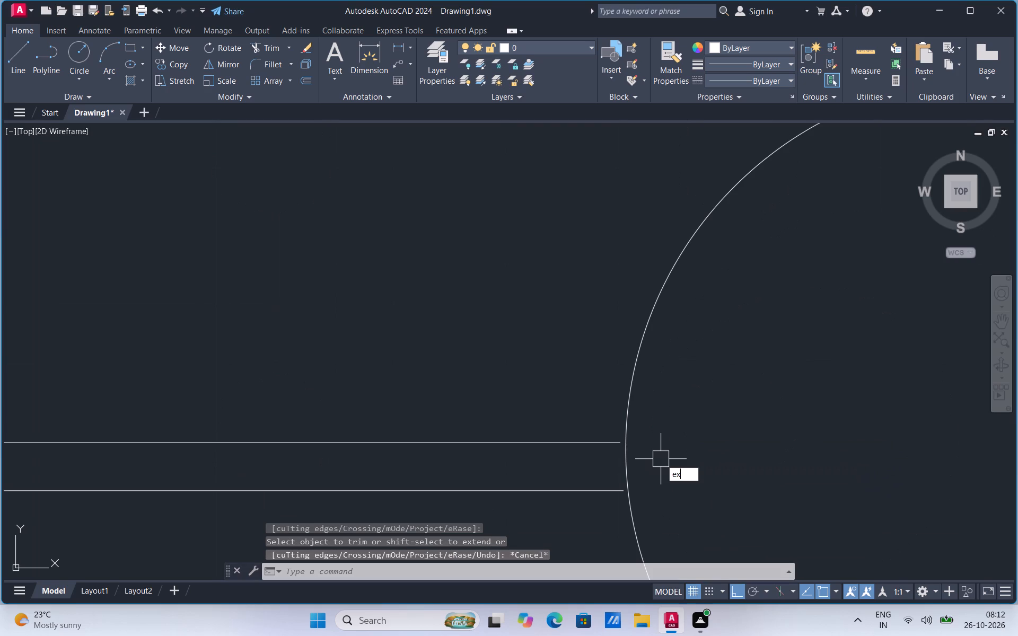
{"action": "left_click", "coordinate": [706, 488]}
{"action": "left_click", "coordinate": [579, 441]}
{"action": "left_click", "coordinate": [573, 489]}
{"action": "scroll", "coordinate": [613, 438], "scroll_direction": "down", "scroll_amount": 4}
{"action": "key", "text": "Escape"}
Copy the horizontal grate line on the right side of the lower-right circle a short distance above itself.
{"action": "left_click", "coordinate": [780, 441]}
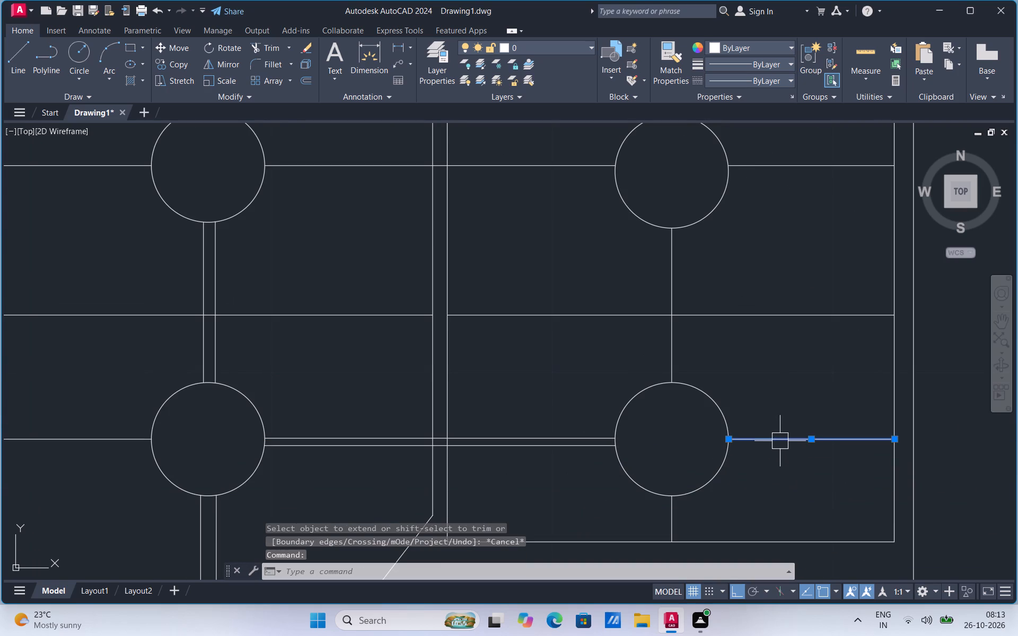
{"action": "right_click", "coordinate": [780, 441]}
{"action": "left_click", "coordinate": [809, 229]}
{"action": "scroll", "coordinate": [745, 433], "scroll_direction": "up", "scroll_amount": 2}
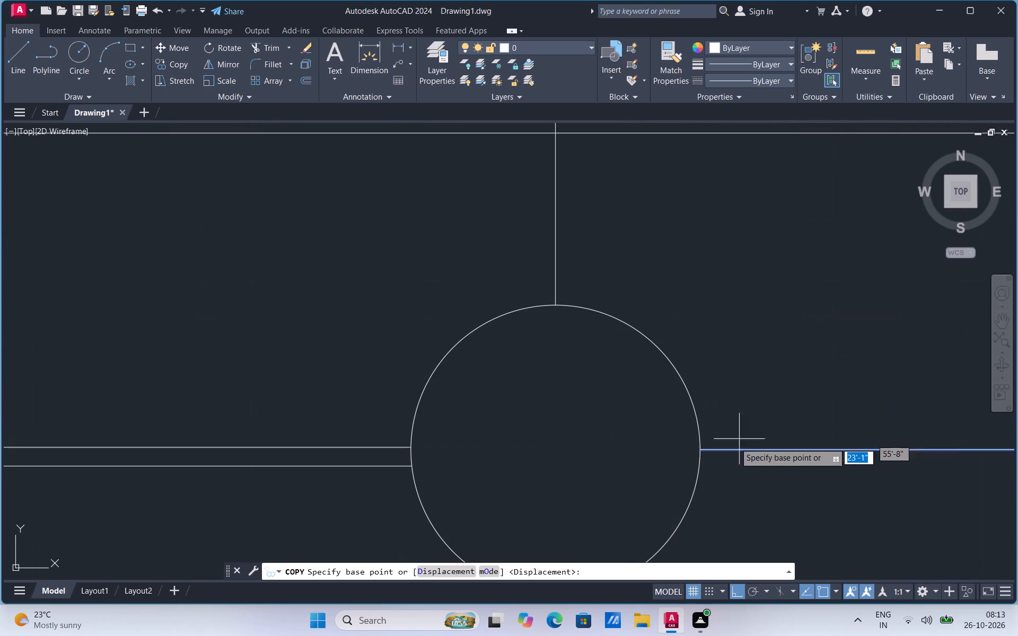
{"action": "left_click", "coordinate": [699, 448]}
{"action": "left_click", "coordinate": [699, 432]}
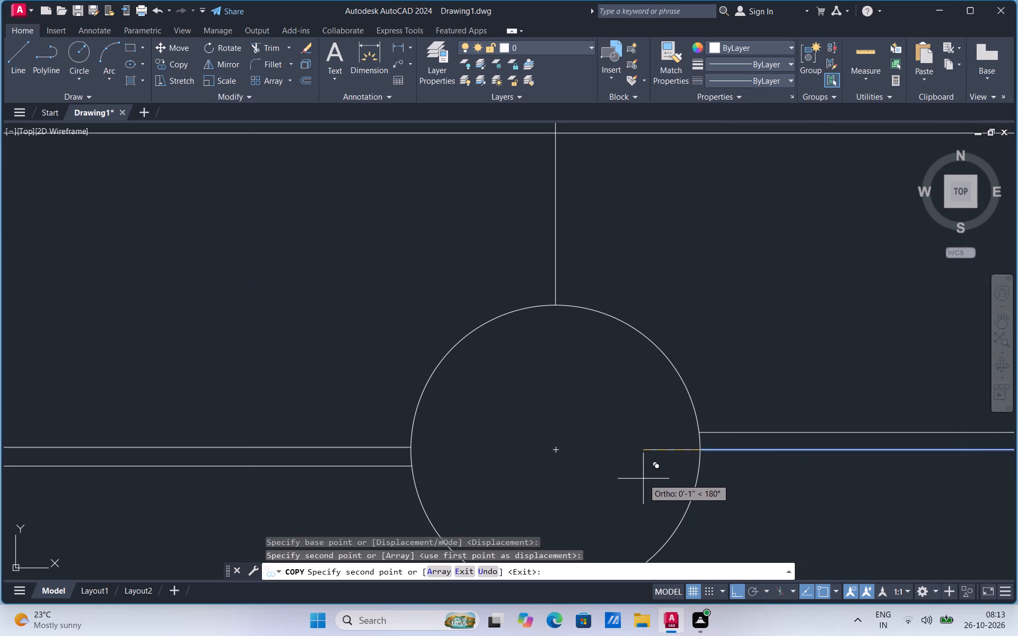
{"action": "scroll", "coordinate": [639, 480], "scroll_direction": "down", "scroll_amount": 3}
{"action": "scroll", "coordinate": [735, 482], "scroll_direction": "up", "scroll_amount": 3}
{"action": "key", "text": "Escape"}
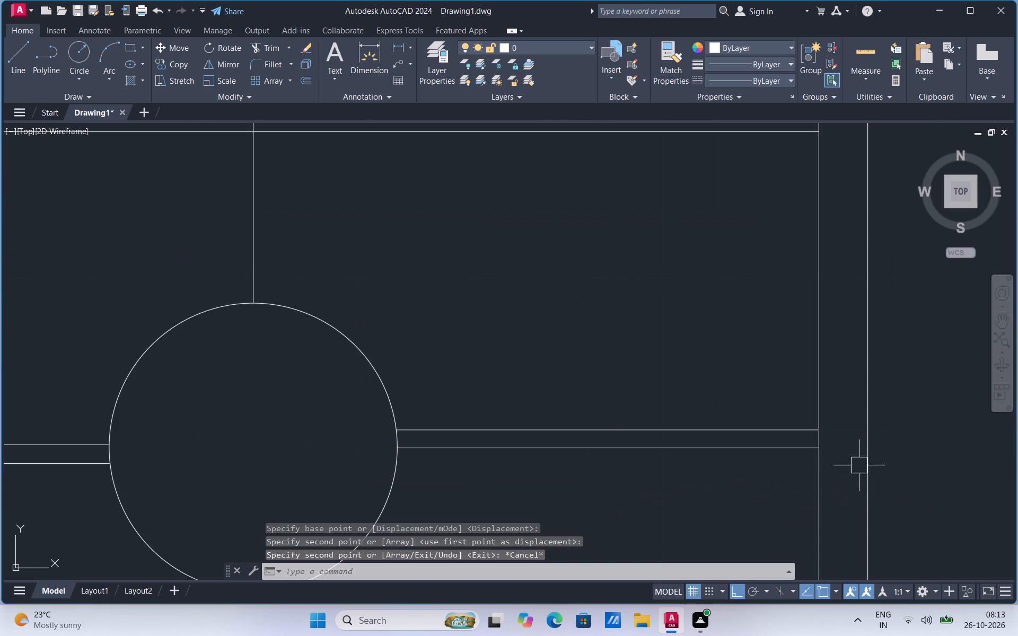
Copy the horizontal grate line on the left side of the lower-left circle a short distance below itself.
{"action": "scroll", "coordinate": [873, 413], "scroll_direction": "down", "scroll_amount": 4}
{"action": "scroll", "coordinate": [620, 427], "scroll_direction": "up", "scroll_amount": 3}
{"action": "left_click", "coordinate": [422, 397]}
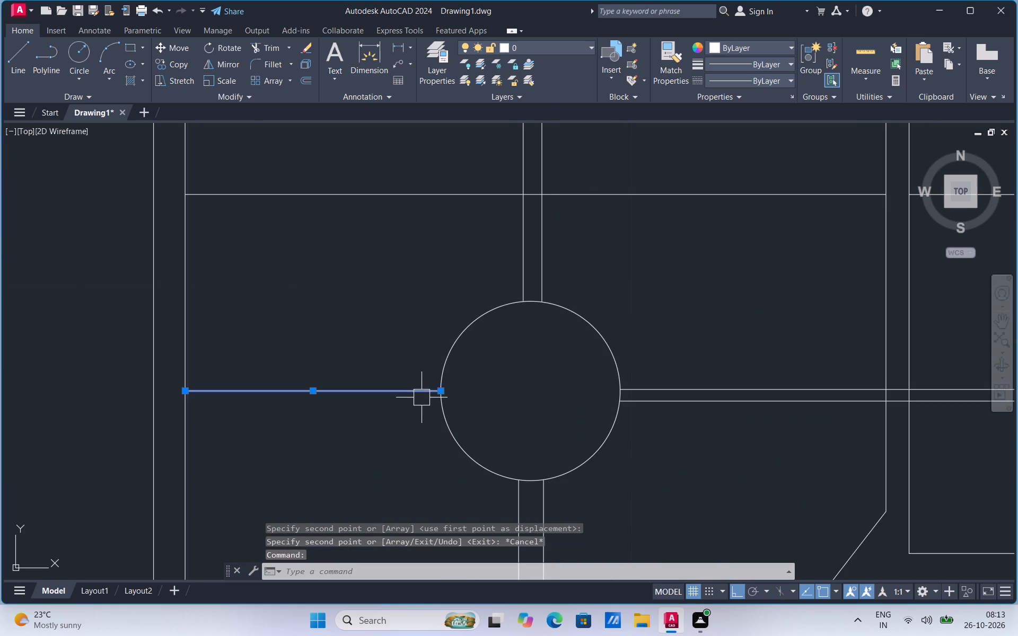
{"action": "right_click", "coordinate": [422, 397]}
{"action": "left_click", "coordinate": [469, 184]}
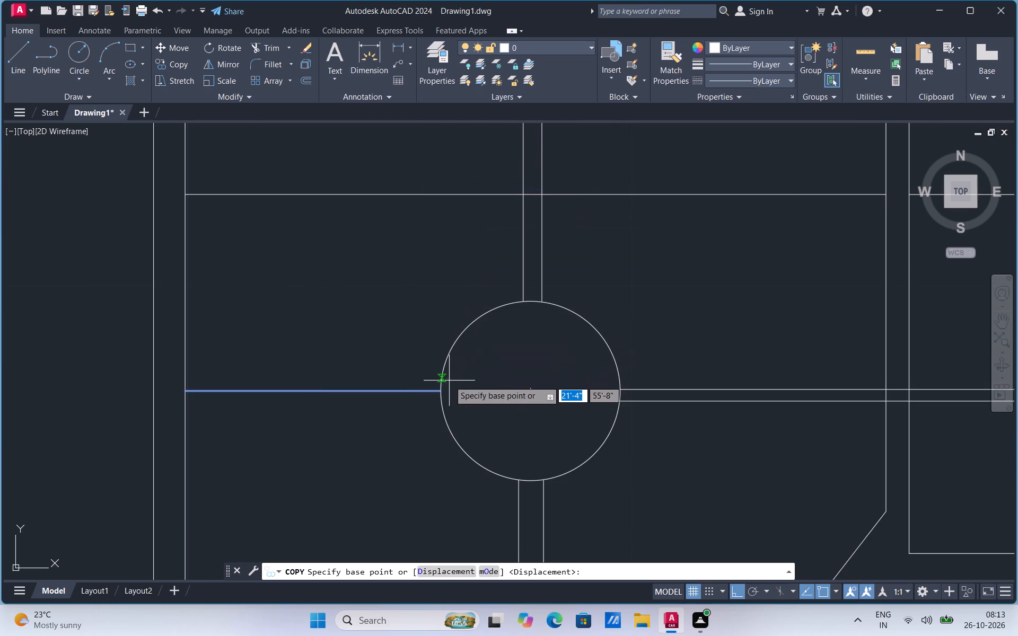
{"action": "left_click", "coordinate": [443, 393]}
{"action": "left_click", "coordinate": [442, 408]}
{"action": "scroll", "coordinate": [409, 449], "scroll_direction": "down", "scroll_amount": 3}
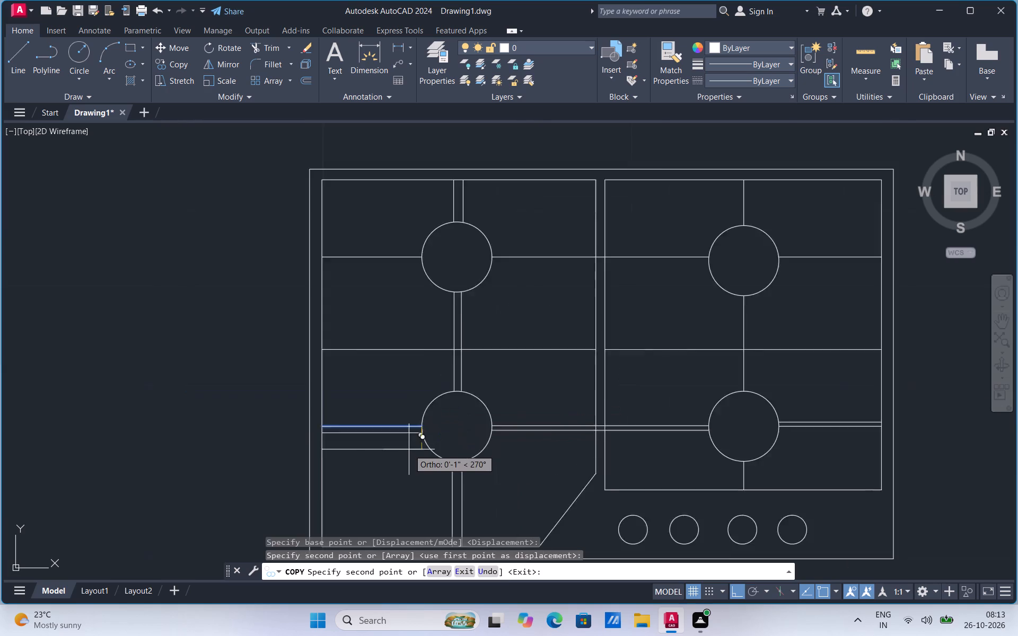
{"action": "key", "text": "Escape"}
Copy the horizontal grate line on the left side of the upper-left circle a short distance below itself.
{"action": "scroll", "coordinate": [388, 439], "scroll_direction": "up", "scroll_amount": 3}
{"action": "scroll", "coordinate": [423, 488], "scroll_direction": "down", "scroll_amount": 3}
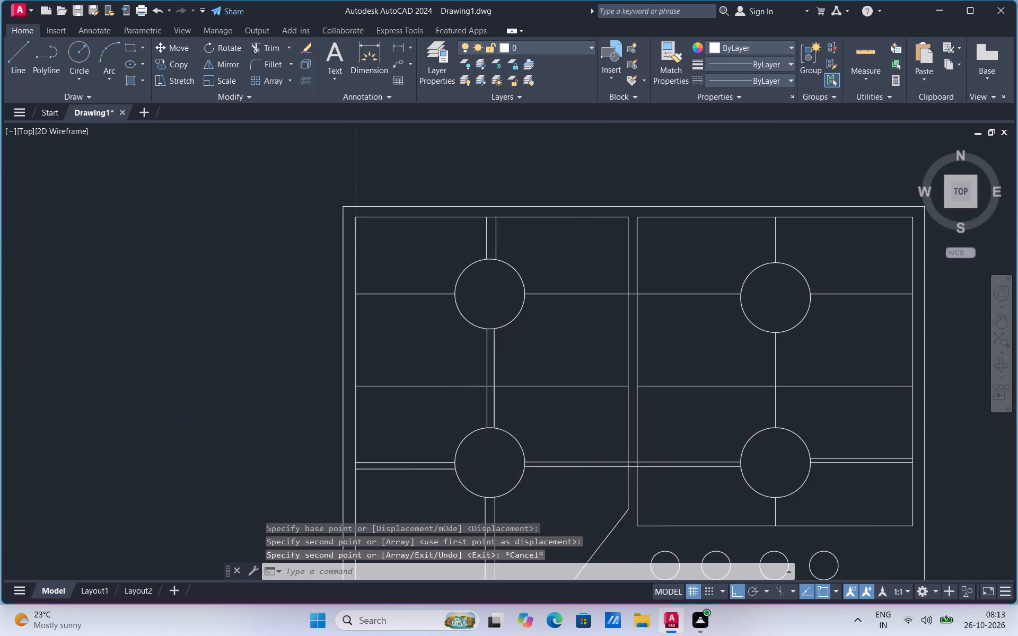
{"action": "scroll", "coordinate": [443, 363], "scroll_direction": "up", "scroll_amount": 3}
{"action": "left_click", "coordinate": [416, 383]}
{"action": "right_click", "coordinate": [416, 383]}
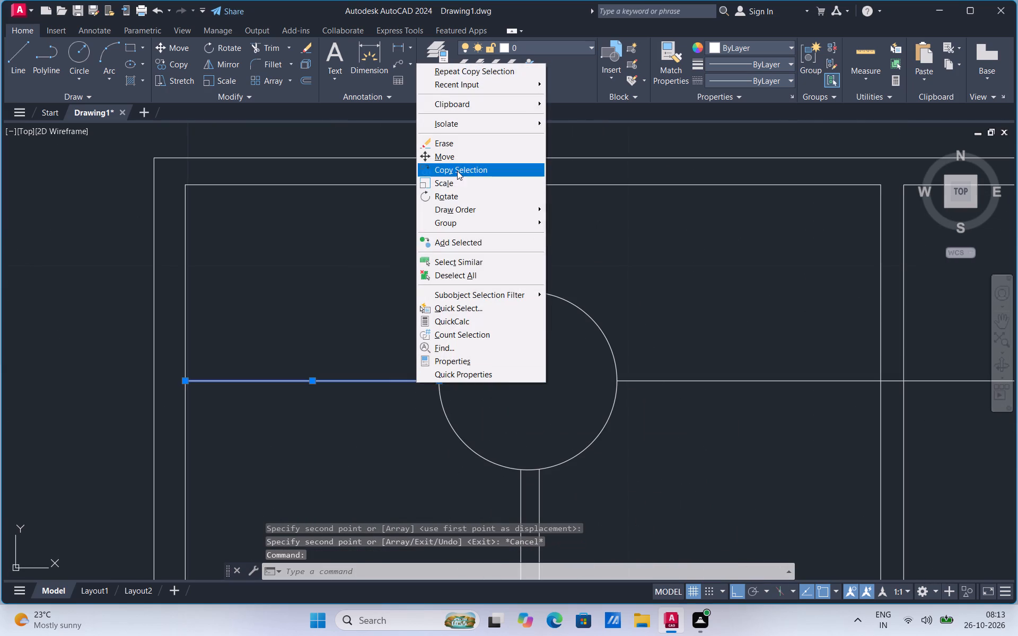
{"action": "left_click", "coordinate": [460, 168]}
{"action": "left_click", "coordinate": [438, 382]}
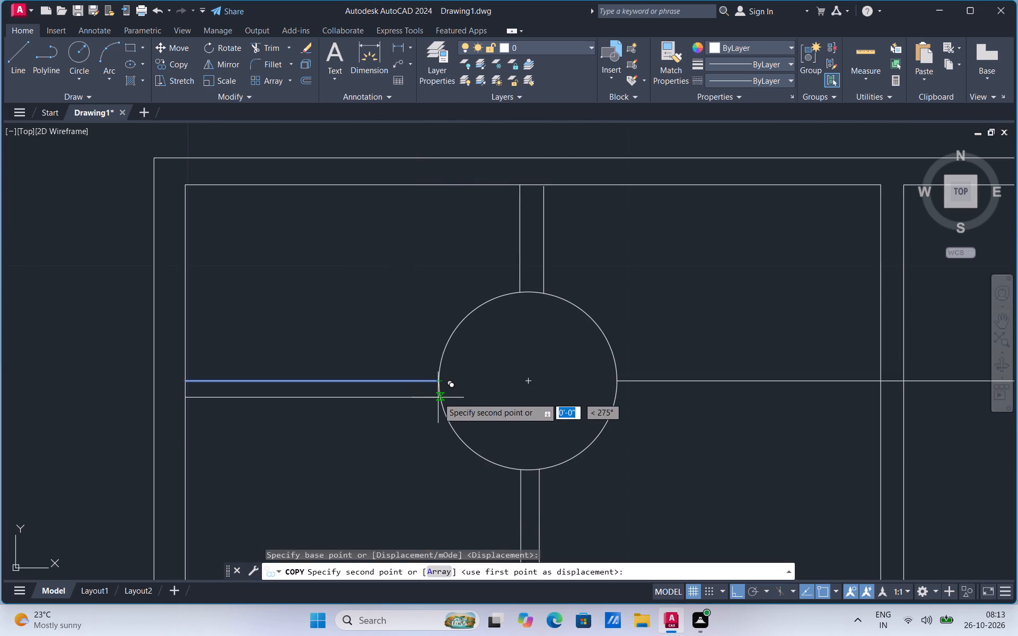
{"action": "left_click", "coordinate": [438, 397]}
{"action": "key", "text": "Escape"}
Copy the horizontal grate line between the two upper circles a short distance below itself.
{"action": "left_click", "coordinate": [641, 388]}
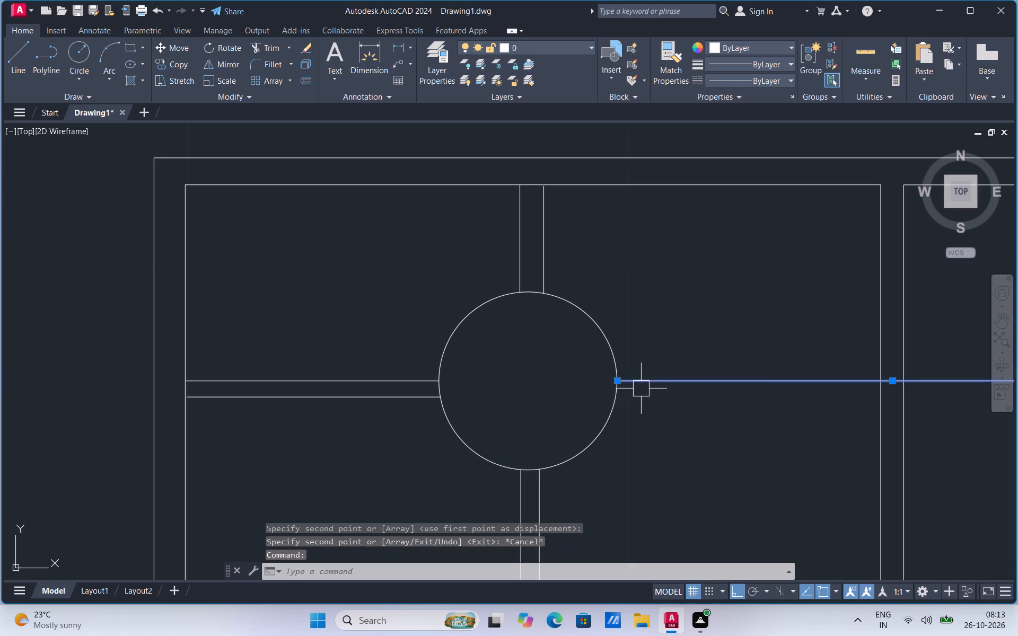
{"action": "right_click", "coordinate": [636, 392]}
{"action": "left_click", "coordinate": [653, 183]}
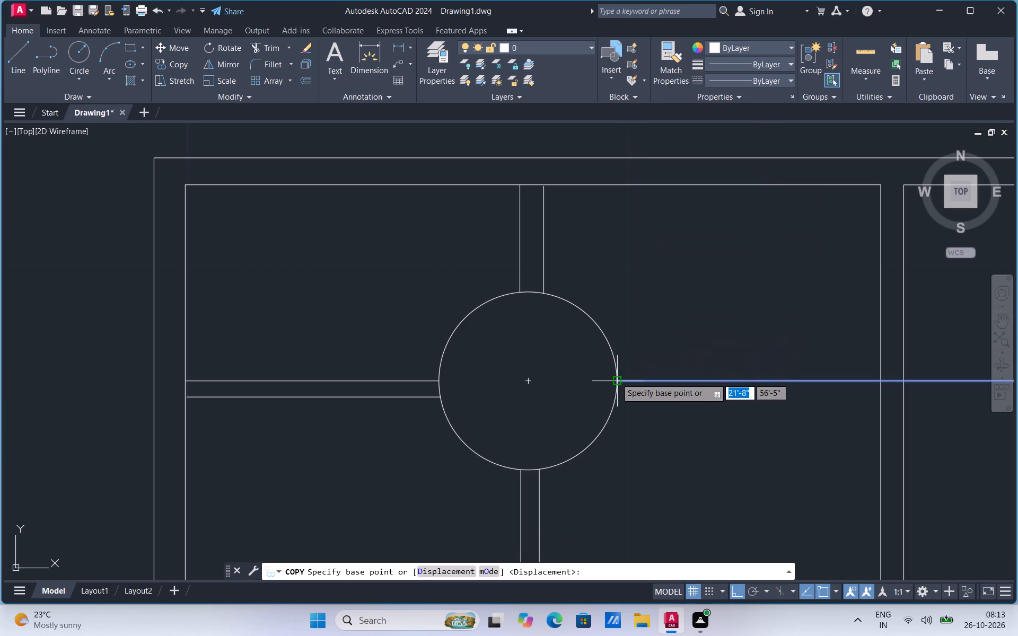
{"action": "left_click", "coordinate": [617, 382]}
{"action": "left_click", "coordinate": [617, 401]}
{"action": "scroll", "coordinate": [367, 450], "scroll_direction": "down", "scroll_amount": 3}
{"action": "scroll", "coordinate": [555, 447], "scroll_direction": "up", "scroll_amount": 3}
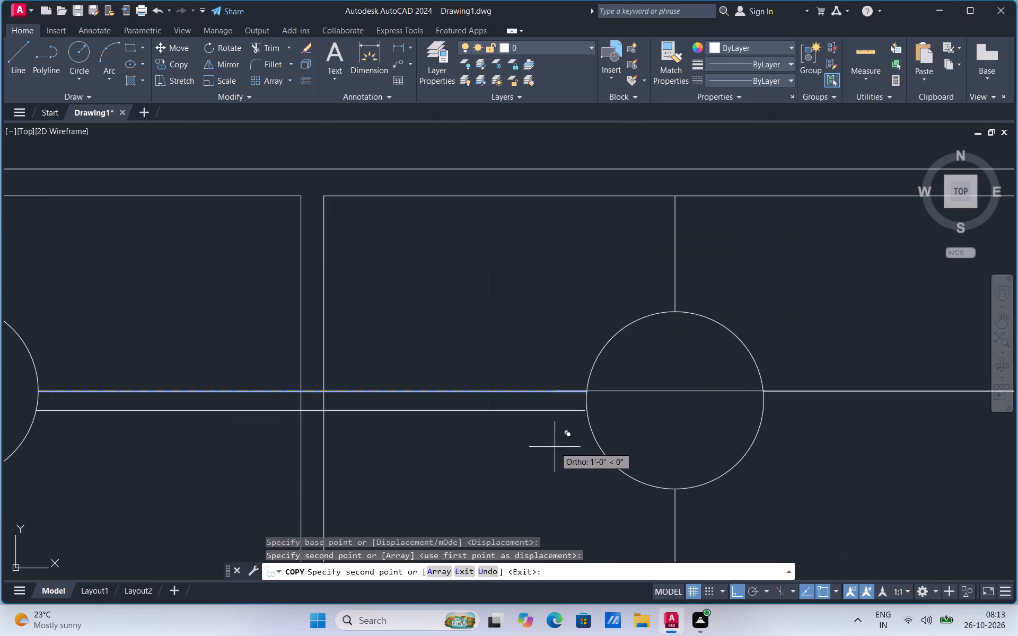
{"action": "key", "text": "Escape"}
Extend the lower horizontal grate line between the upper circles to the edge of the upper-right circle.
{"action": "key", "text": "e"}
{"action": "key", "text": "x"}
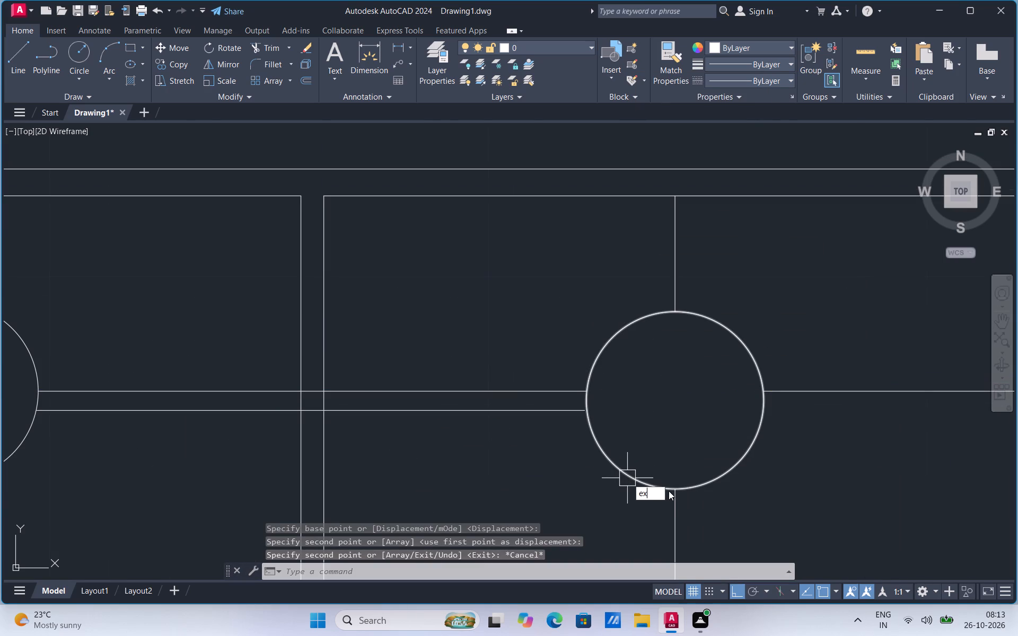
{"action": "left_click", "coordinate": [667, 499]}
{"action": "key", "text": "Escape"}
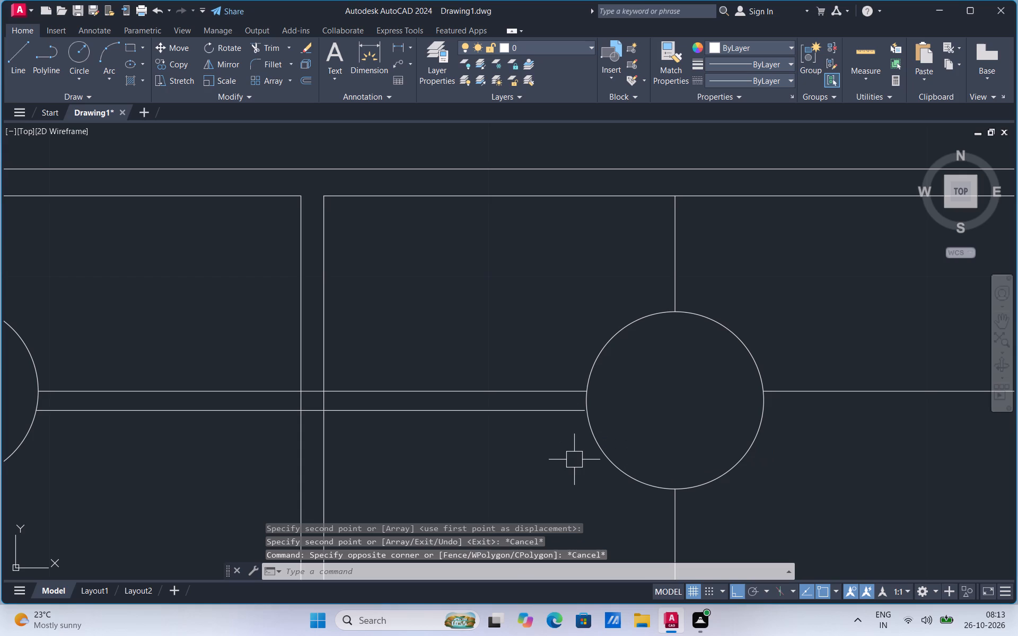
{"action": "key", "text": "e"}
{"action": "key", "text": "x"}
{"action": "left_click", "coordinate": [624, 491]}
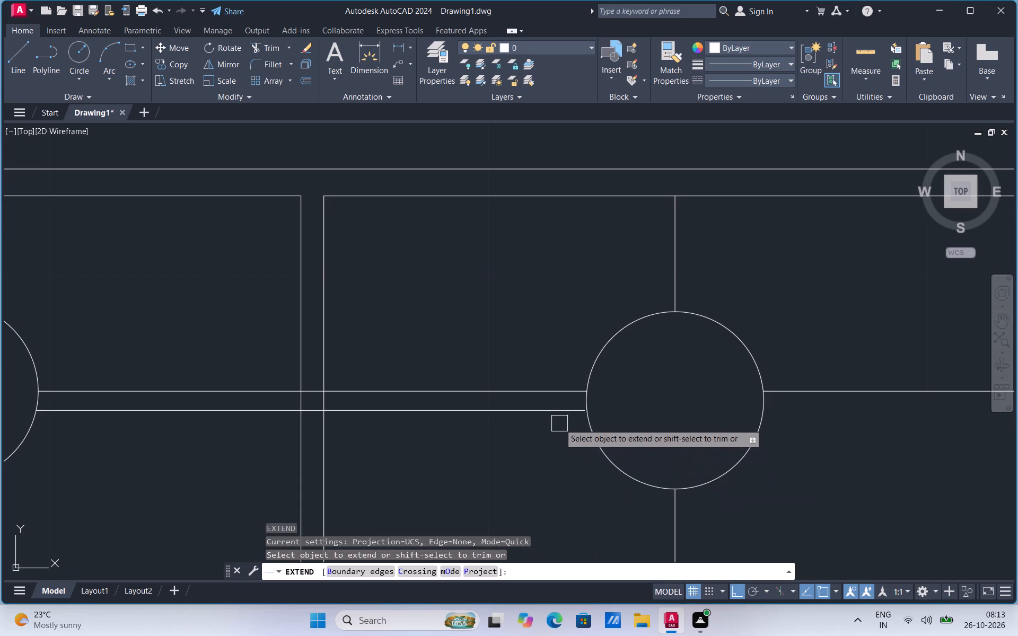
{"action": "left_click", "coordinate": [564, 414]}
{"action": "key", "text": "Escape"}
Copy the horizontal grate line on the right side of the upper-right circle a short distance below itself.
{"action": "left_click", "coordinate": [821, 395]}
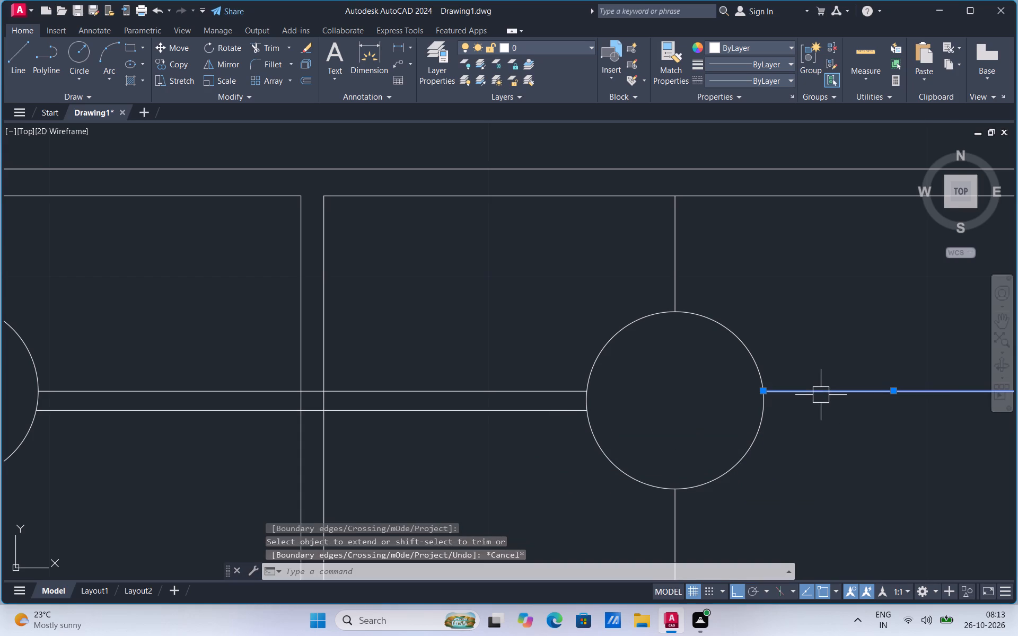
{"action": "right_click", "coordinate": [821, 395]}
{"action": "left_click", "coordinate": [865, 184]}
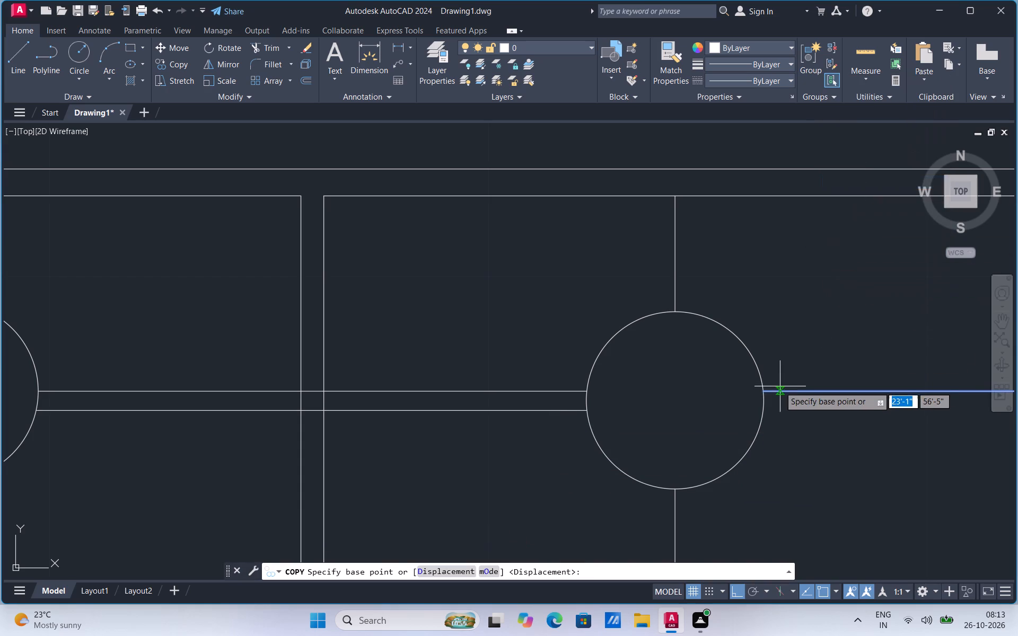
{"action": "left_click", "coordinate": [763, 391]}
{"action": "left_click", "coordinate": [763, 409]}
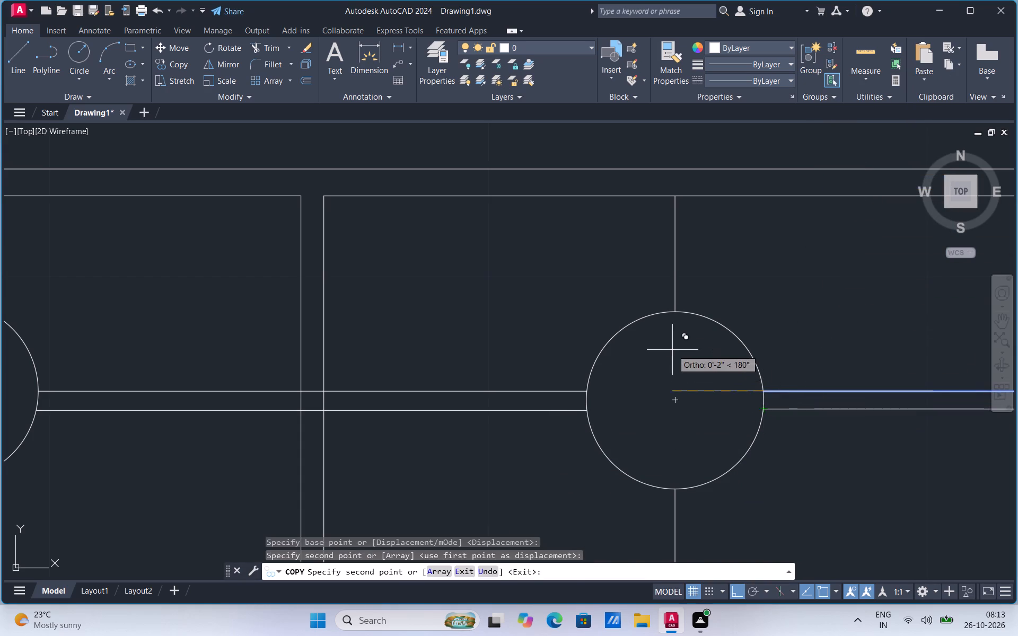
{"action": "scroll", "coordinate": [669, 348], "scroll_direction": "down", "scroll_amount": 3}
{"action": "scroll", "coordinate": [724, 450], "scroll_direction": "up", "scroll_amount": 1}
{"action": "key", "text": "Escape"}
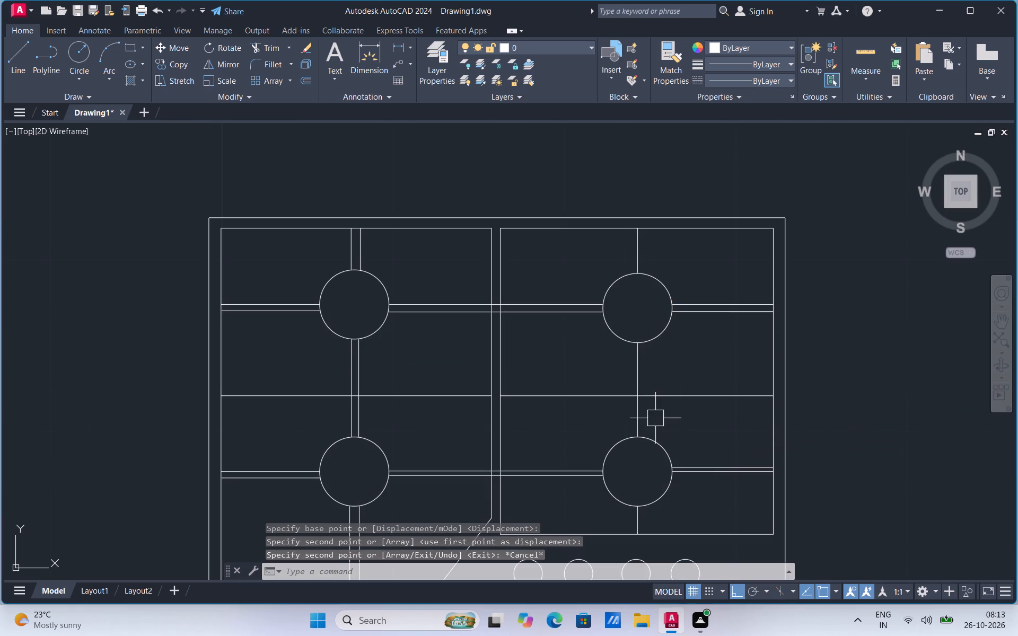
Copy the vertical grate line between the two right-hand circles a short distance to its right.
{"action": "left_click", "coordinate": [640, 420]}
{"action": "right_click", "coordinate": [640, 420]}
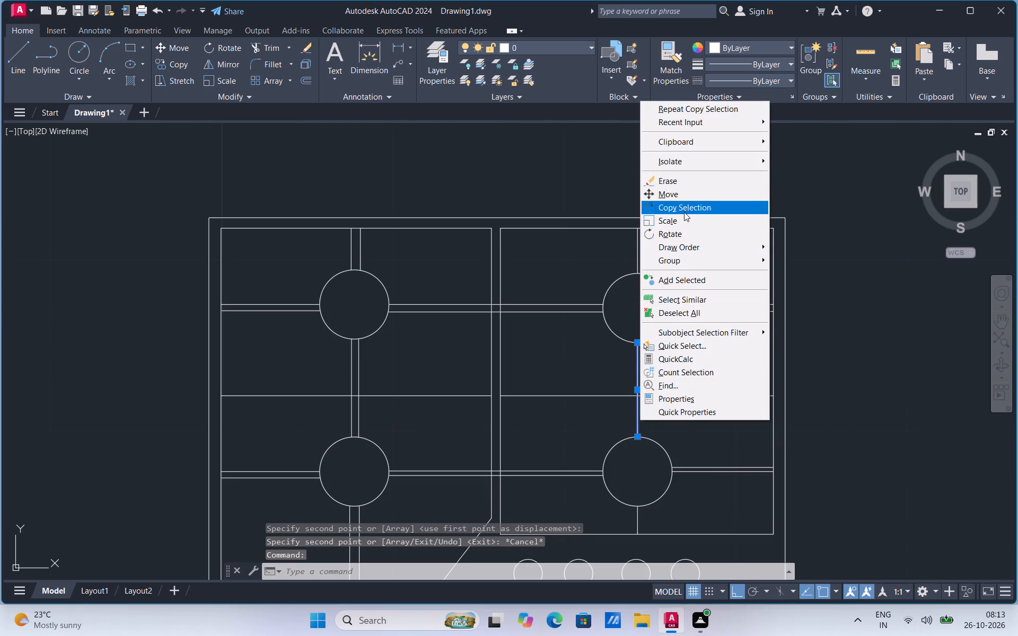
{"action": "left_click", "coordinate": [684, 211]}
{"action": "scroll", "coordinate": [632, 443], "scroll_direction": "up", "scroll_amount": 3}
{"action": "left_click", "coordinate": [651, 424]}
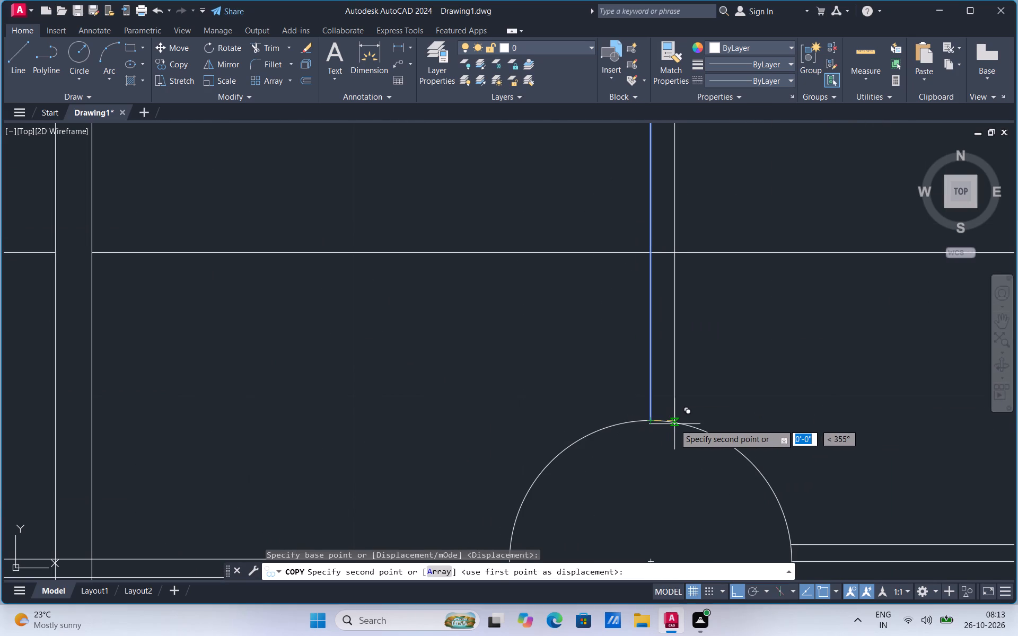
{"action": "left_click", "coordinate": [666, 423]}
{"action": "scroll", "coordinate": [654, 506], "scroll_direction": "down", "scroll_amount": 2}
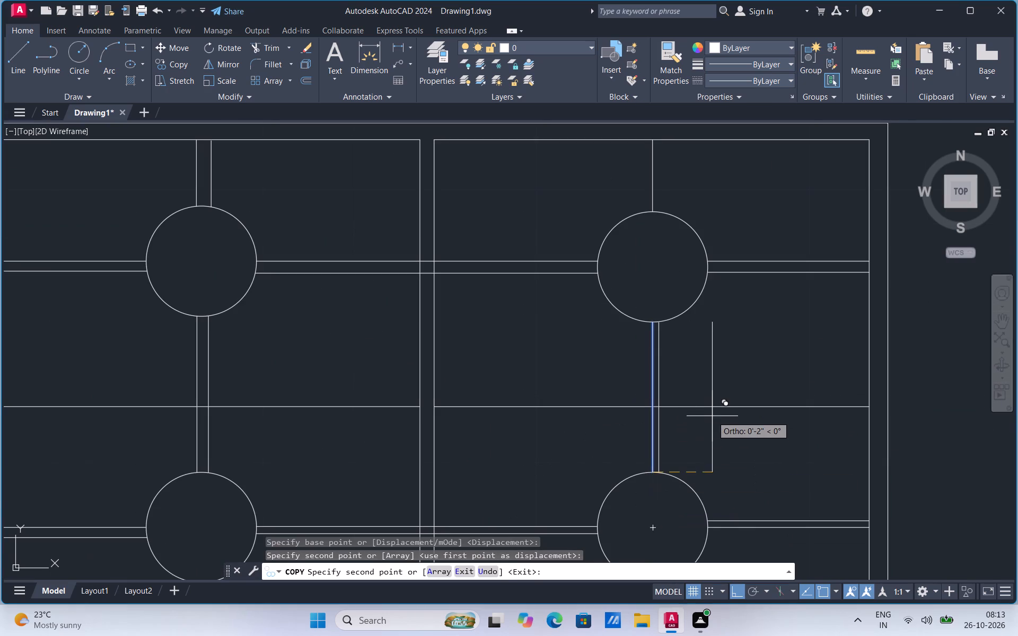
{"action": "key", "text": "Escape"}
Copy the vertical grate line above the upper-right circle a short distance to its right.
{"action": "scroll", "coordinate": [672, 469], "scroll_direction": "down", "scroll_amount": 2}
{"action": "scroll", "coordinate": [662, 373], "scroll_direction": "up", "scroll_amount": 2}
{"action": "left_click", "coordinate": [670, 342]}
{"action": "right_click", "coordinate": [670, 342]}
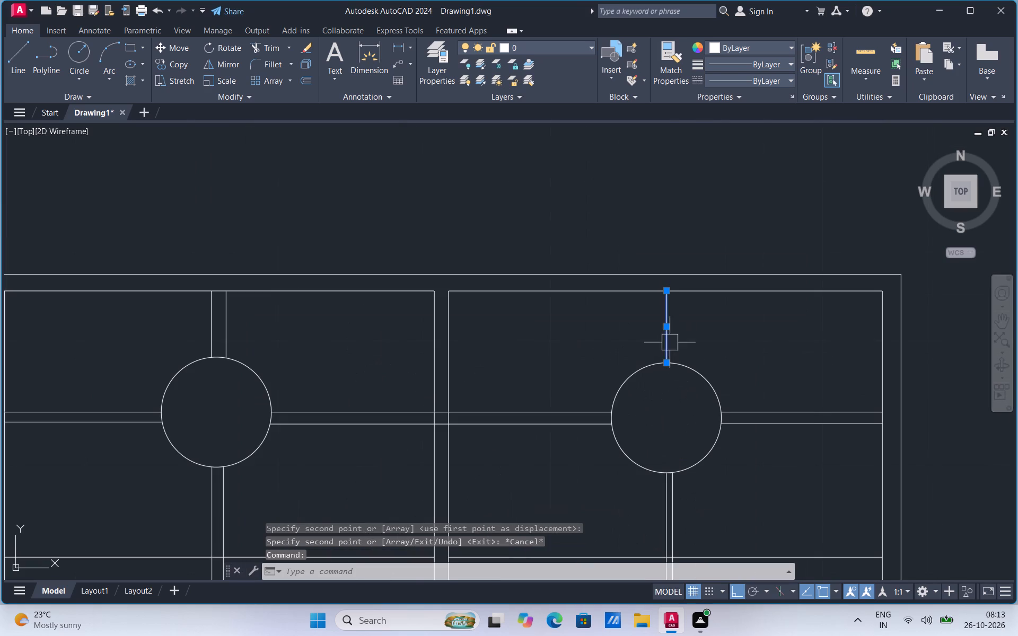
{"action": "left_click", "coordinate": [709, 129]}
{"action": "scroll", "coordinate": [677, 311], "scroll_direction": "up", "scroll_amount": 2}
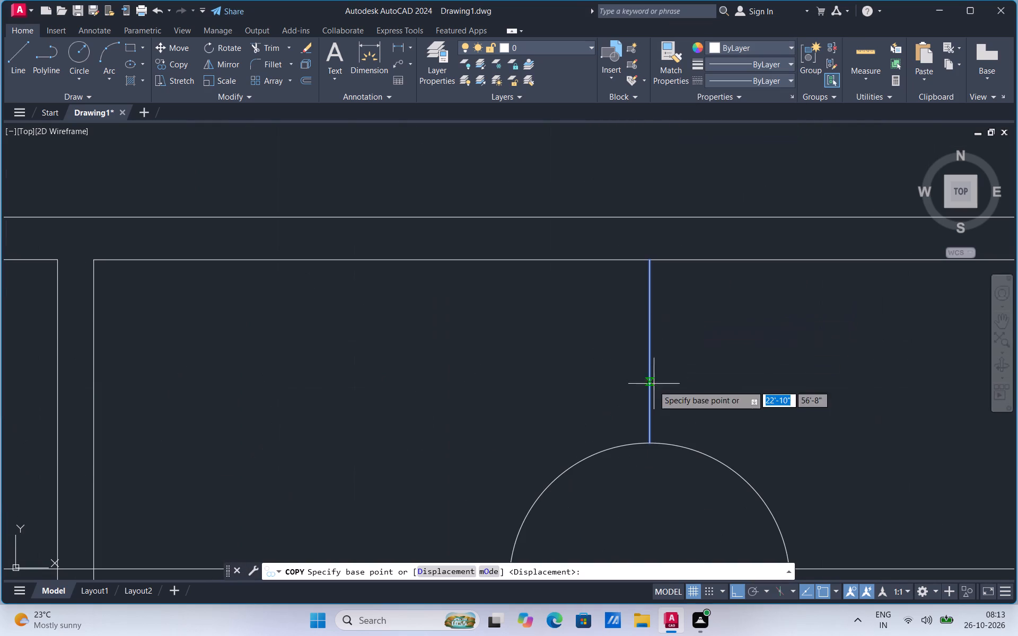
{"action": "left_click", "coordinate": [648, 444]}
{"action": "left_click", "coordinate": [666, 445]}
{"action": "scroll", "coordinate": [662, 360], "scroll_direction": "down", "scroll_amount": 2}
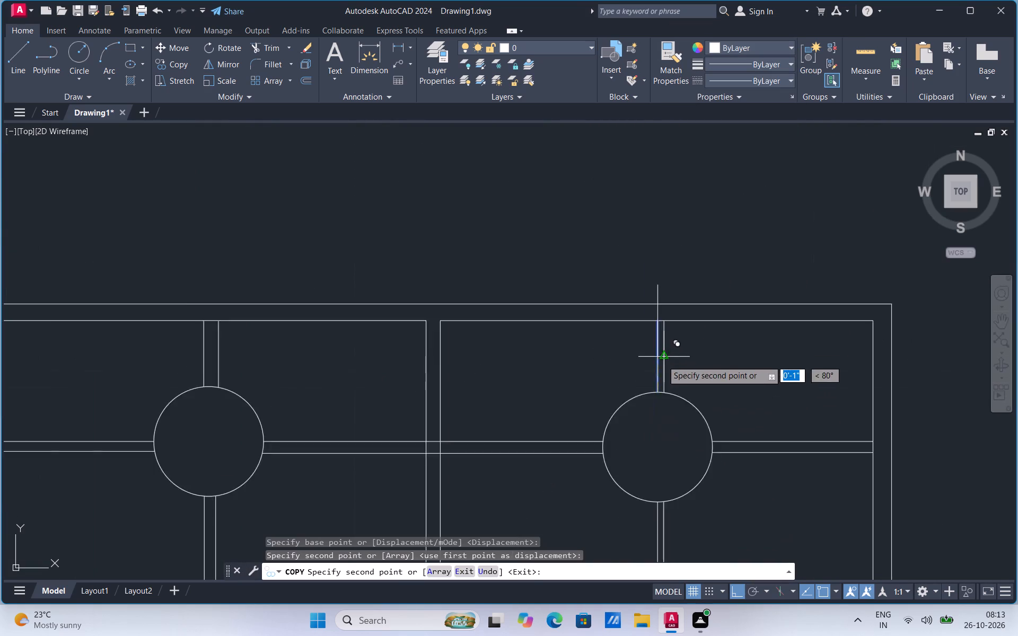
{"action": "scroll", "coordinate": [662, 360], "scroll_direction": "down", "scroll_amount": 1}
{"action": "key", "text": "Escape"}
Offset the upper-left burner circle inward twice by a small distance picked with two points, making two concentric inner rings.
{"action": "scroll", "coordinate": [688, 340], "scroll_direction": "down", "scroll_amount": 3}
{"action": "scroll", "coordinate": [601, 364], "scroll_direction": "up", "scroll_amount": 3}
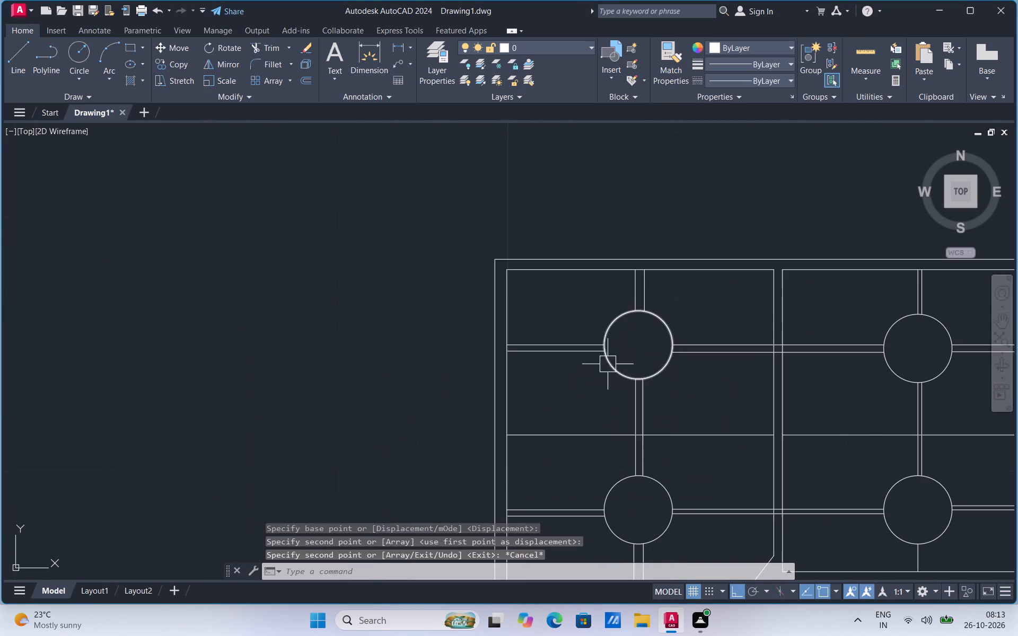
{"action": "left_click", "coordinate": [611, 368]}
{"action": "key", "text": "o"}
{"action": "left_click_drag", "start_coordinate": [656, 407], "coordinate": [655, 407]}
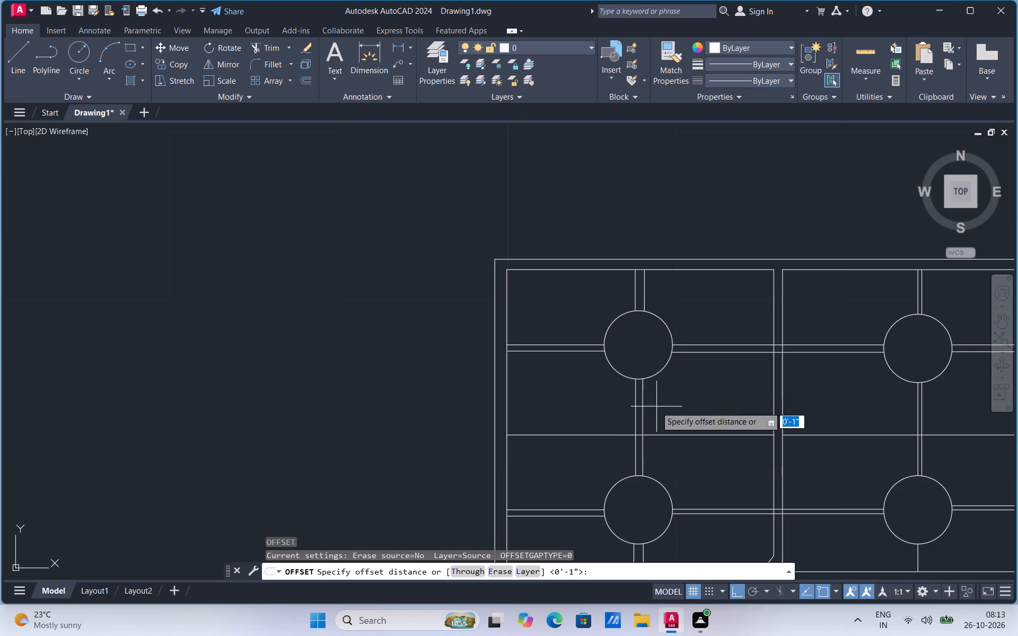
{"action": "left_click_drag", "start_coordinate": [655, 407], "coordinate": [651, 404]}
{"action": "scroll", "coordinate": [647, 332], "scroll_direction": "up", "scroll_amount": 2}
{"action": "left_click", "coordinate": [626, 280]}
{"action": "left_click", "coordinate": [619, 296]}
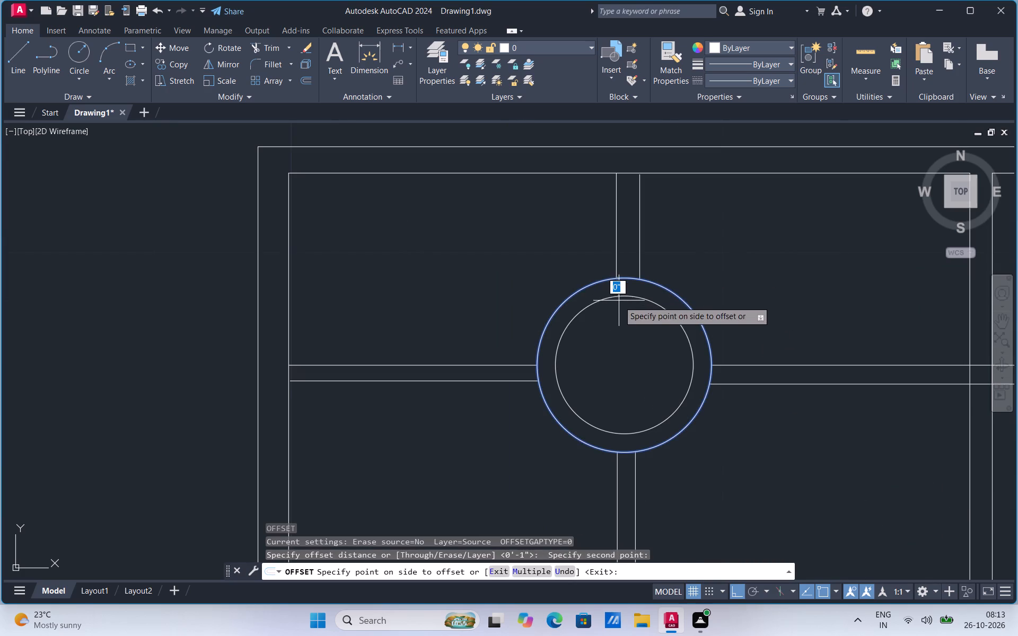
{"action": "left_click", "coordinate": [619, 302]}
{"action": "left_click", "coordinate": [627, 294]}
{"action": "left_click", "coordinate": [610, 345]}
Offset the upper-right burner circle inward twice at the same distance to make two concentric inner rings.
{"action": "scroll", "coordinate": [593, 345], "scroll_direction": "down", "scroll_amount": 3}
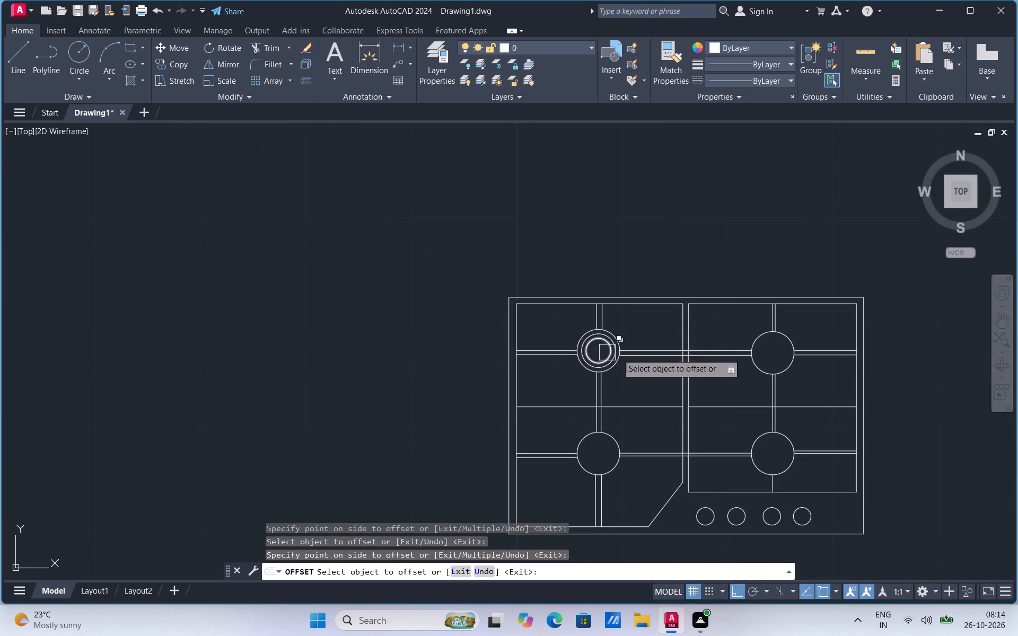
{"action": "scroll", "coordinate": [775, 349], "scroll_direction": "up", "scroll_amount": 2}
{"action": "left_click", "coordinate": [735, 317]}
{"action": "left_click", "coordinate": [745, 343]}
{"action": "left_click", "coordinate": [749, 324]}
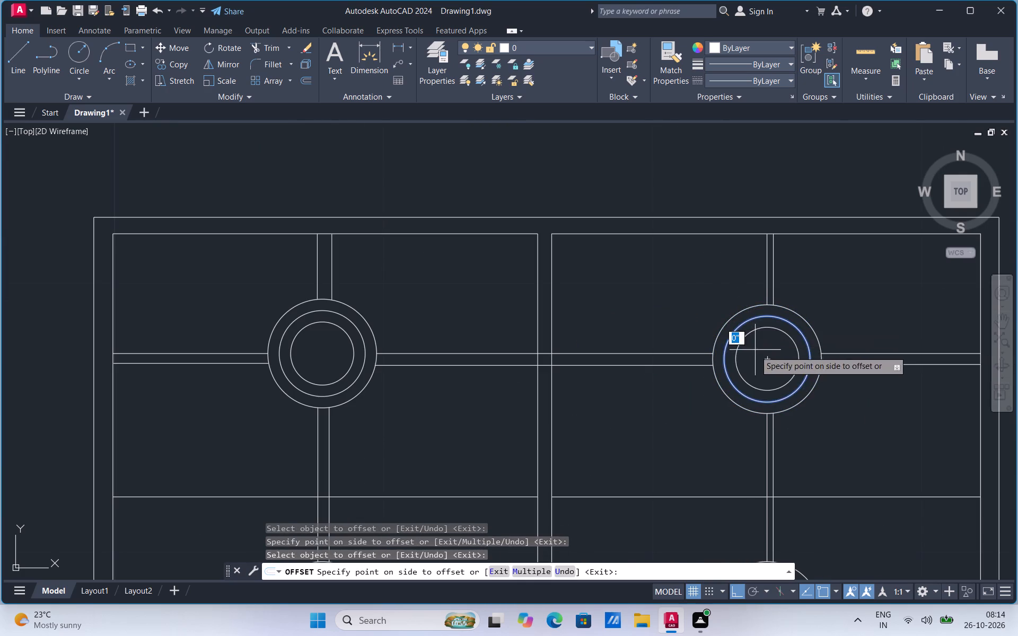
{"action": "left_click", "coordinate": [756, 351]}
Offset the lower-left burner circle inward twice at the same distance to make two concentric inner rings.
{"action": "scroll", "coordinate": [725, 285], "scroll_direction": "down", "scroll_amount": 2}
{"action": "scroll", "coordinate": [566, 444], "scroll_direction": "up", "scroll_amount": 2}
{"action": "left_click", "coordinate": [529, 335]}
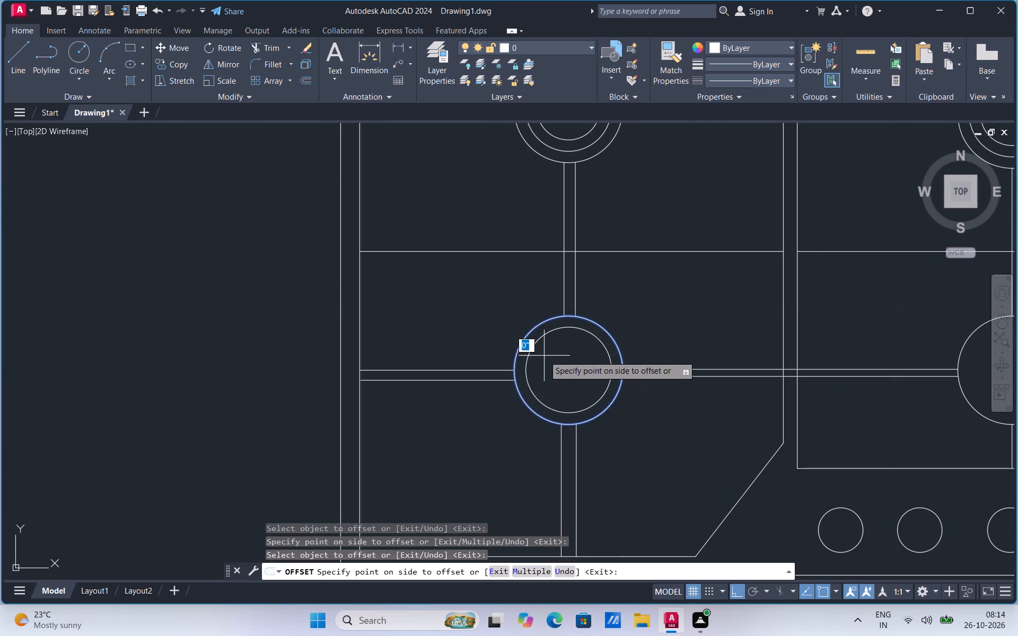
{"action": "left_click", "coordinate": [548, 361]}
{"action": "left_click", "coordinate": [550, 336]}
{"action": "left_click", "coordinate": [556, 375]}
Offset the lower-right burner circle inward twice at the same distance to make two concentric inner rings, and finish offsetting.
{"action": "scroll", "coordinate": [553, 382], "scroll_direction": "down", "scroll_amount": 2}
{"action": "scroll", "coordinate": [741, 372], "scroll_direction": "up", "scroll_amount": 2}
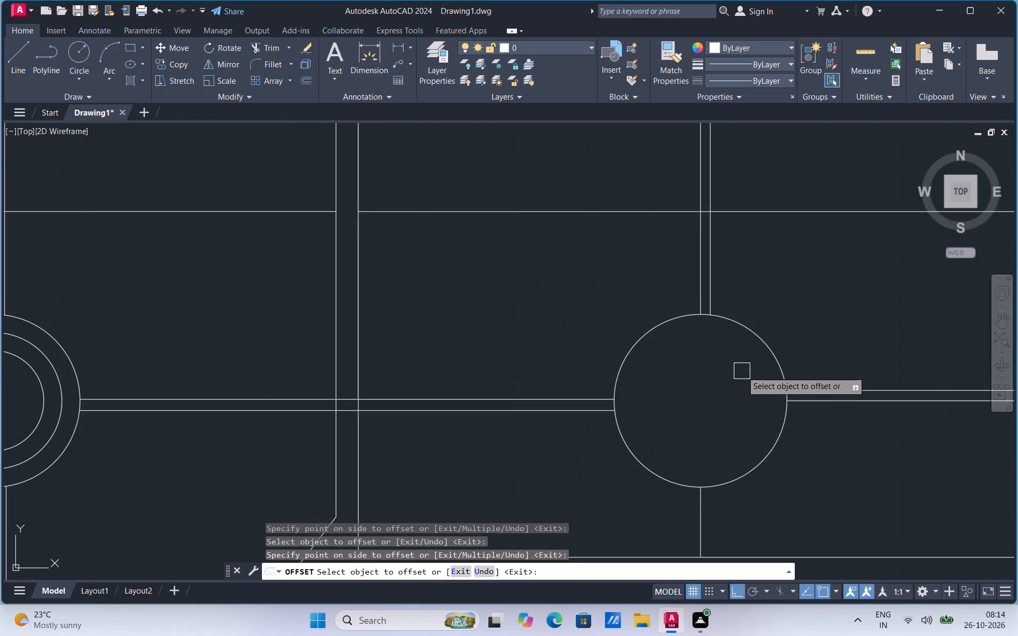
{"action": "scroll", "coordinate": [742, 371], "scroll_direction": "up", "scroll_amount": 1}
{"action": "left_click", "coordinate": [641, 334]}
{"action": "left_click", "coordinate": [658, 363]}
{"action": "left_click", "coordinate": [659, 342]}
{"action": "left_click", "coordinate": [669, 383]}
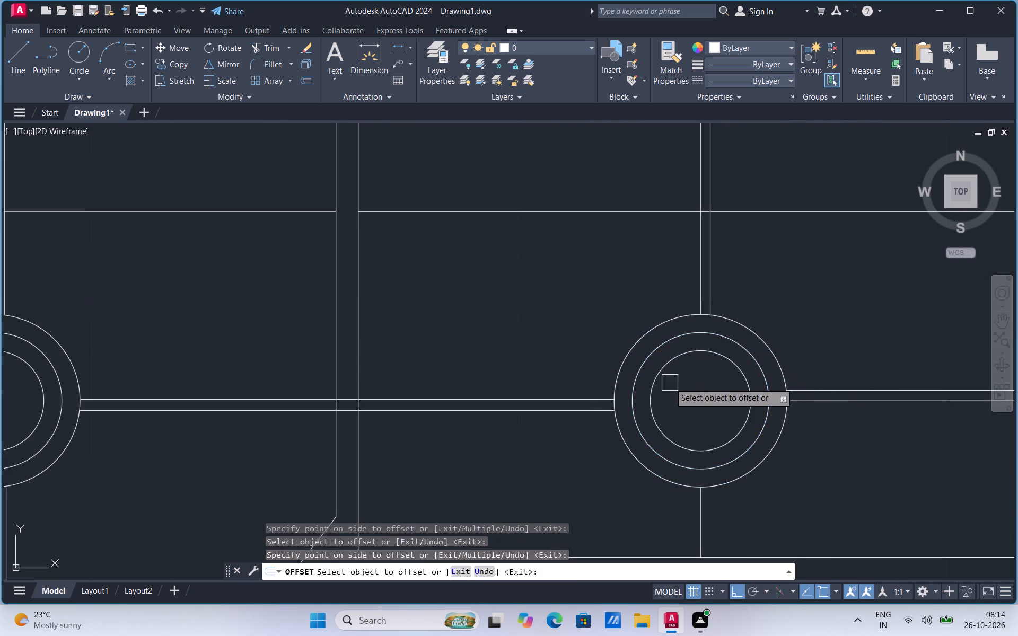
{"action": "scroll", "coordinate": [693, 388], "scroll_direction": "down", "scroll_amount": 4}
{"action": "scroll", "coordinate": [688, 408], "scroll_direction": "up", "scroll_amount": 2}
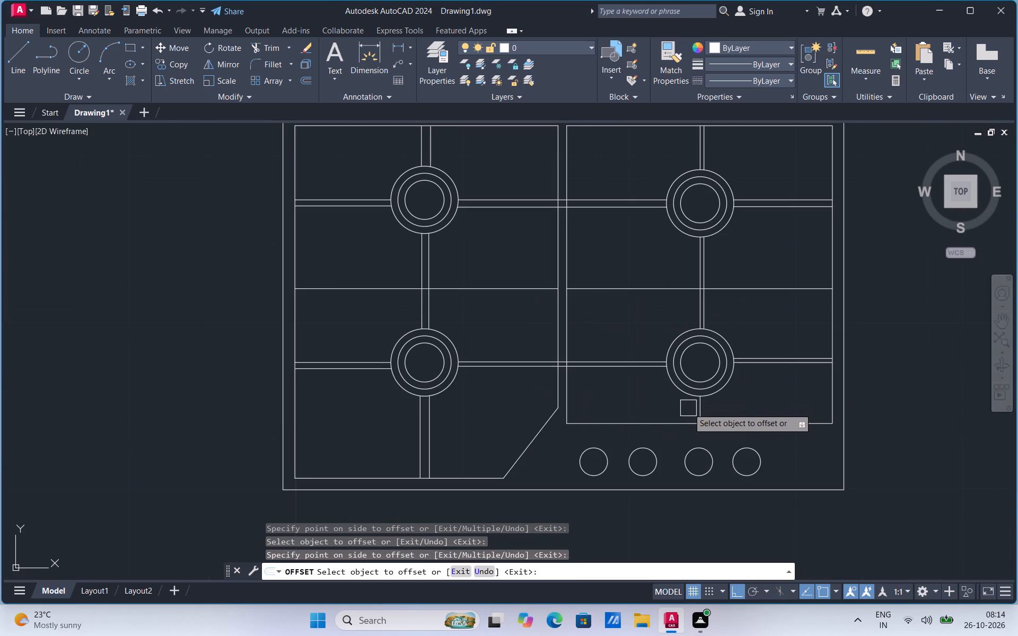
{"action": "key", "text": "Escape"}
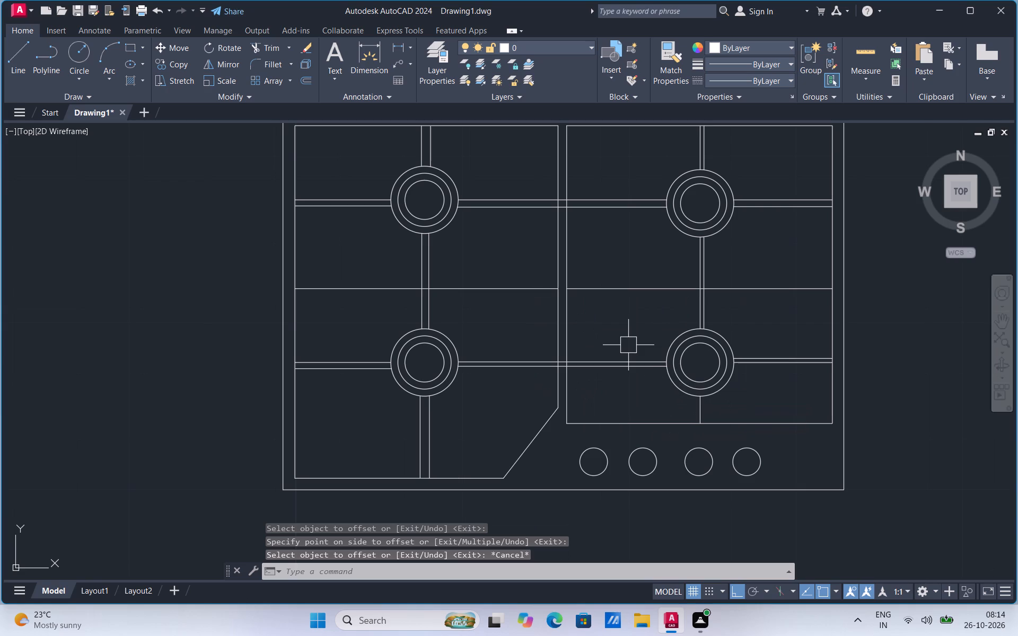
Erase the horizontal divider line across the middle of the left cooktop compartment.
{"action": "scroll", "coordinate": [530, 361], "scroll_direction": "down", "scroll_amount": 2}
{"action": "scroll", "coordinate": [532, 328], "scroll_direction": "up", "scroll_amount": 2}
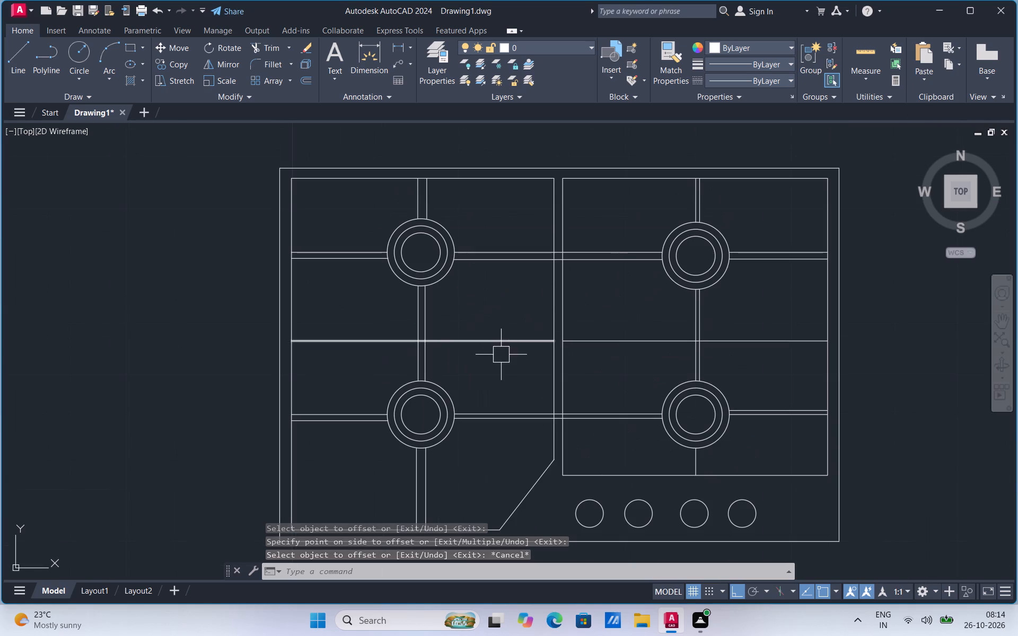
{"action": "left_click", "coordinate": [508, 347]}
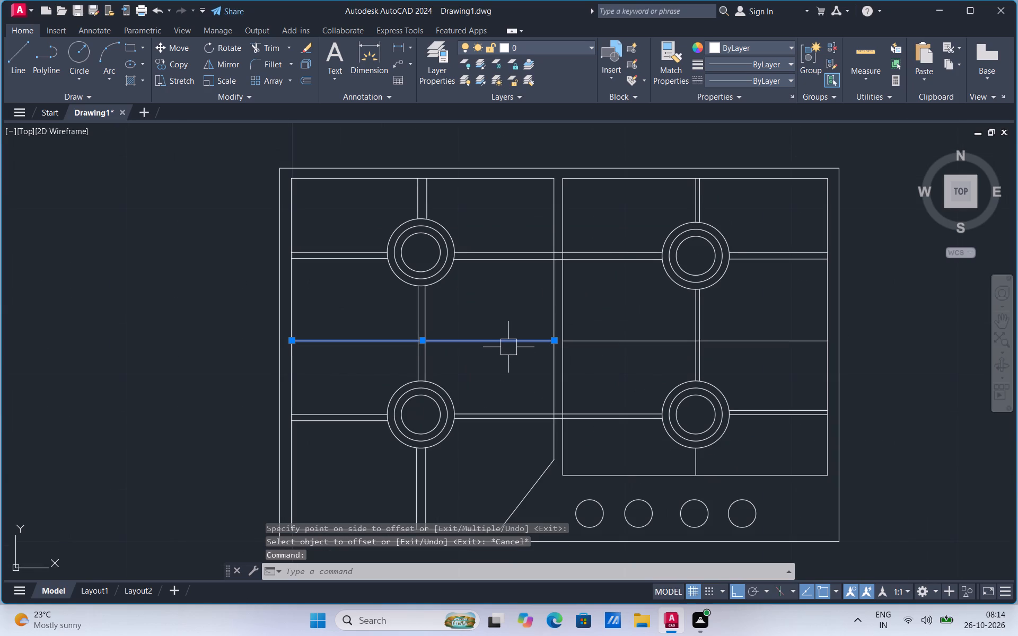
{"action": "key", "text": "Delete"}
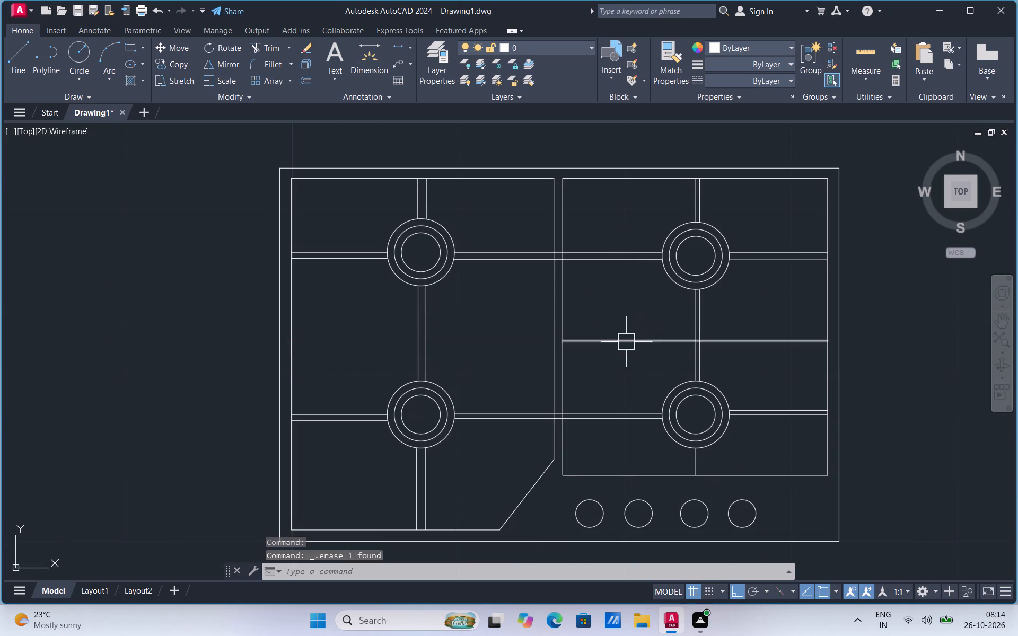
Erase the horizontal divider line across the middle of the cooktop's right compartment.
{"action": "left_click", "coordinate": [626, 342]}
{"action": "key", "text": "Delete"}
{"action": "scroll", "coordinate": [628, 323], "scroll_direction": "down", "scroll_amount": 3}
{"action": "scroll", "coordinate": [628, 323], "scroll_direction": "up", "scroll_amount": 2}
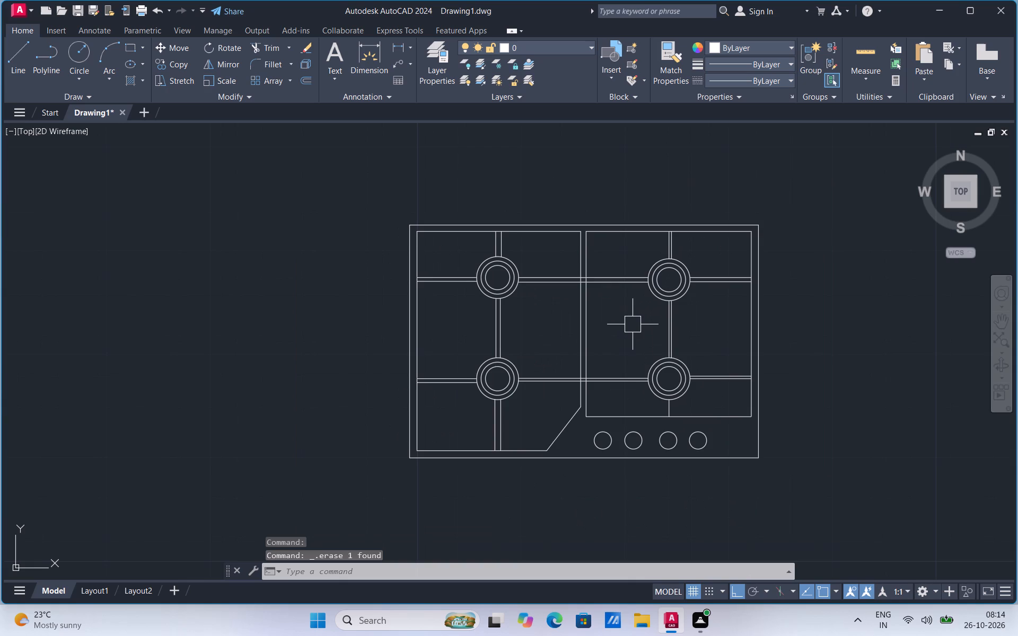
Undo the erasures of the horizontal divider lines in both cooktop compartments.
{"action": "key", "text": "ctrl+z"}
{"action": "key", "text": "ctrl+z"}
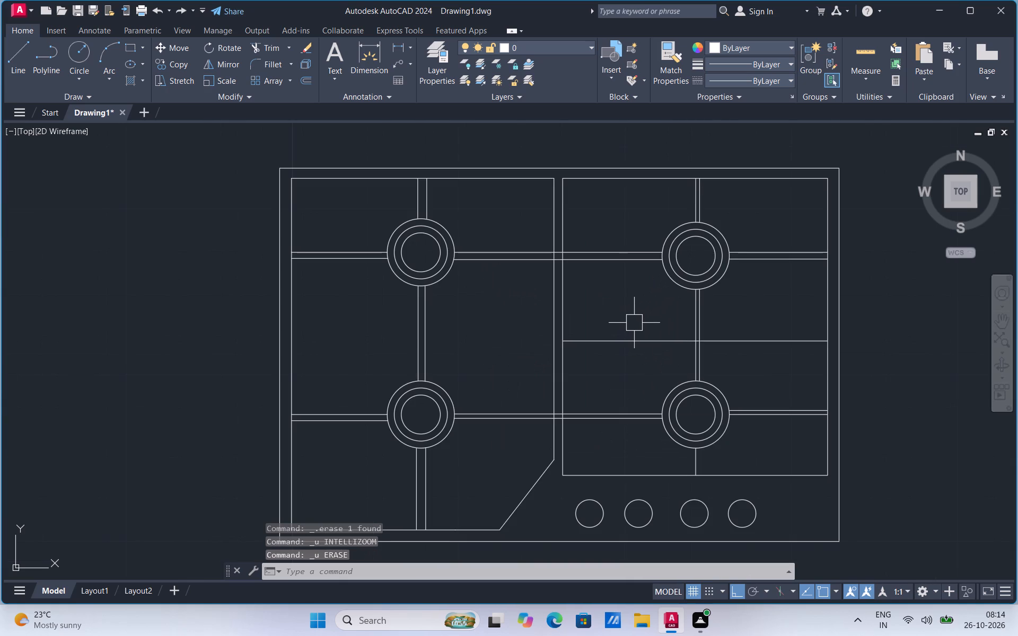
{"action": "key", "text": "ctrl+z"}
Group all the lines and circles of the cooktop drawing into one unnamed group.
{"action": "scroll", "coordinate": [561, 307], "scroll_direction": "down", "scroll_amount": 2}
{"action": "scroll", "coordinate": [558, 312], "scroll_direction": "up", "scroll_amount": 2}
{"action": "scroll", "coordinate": [481, 371], "scroll_direction": "up", "scroll_amount": 3}
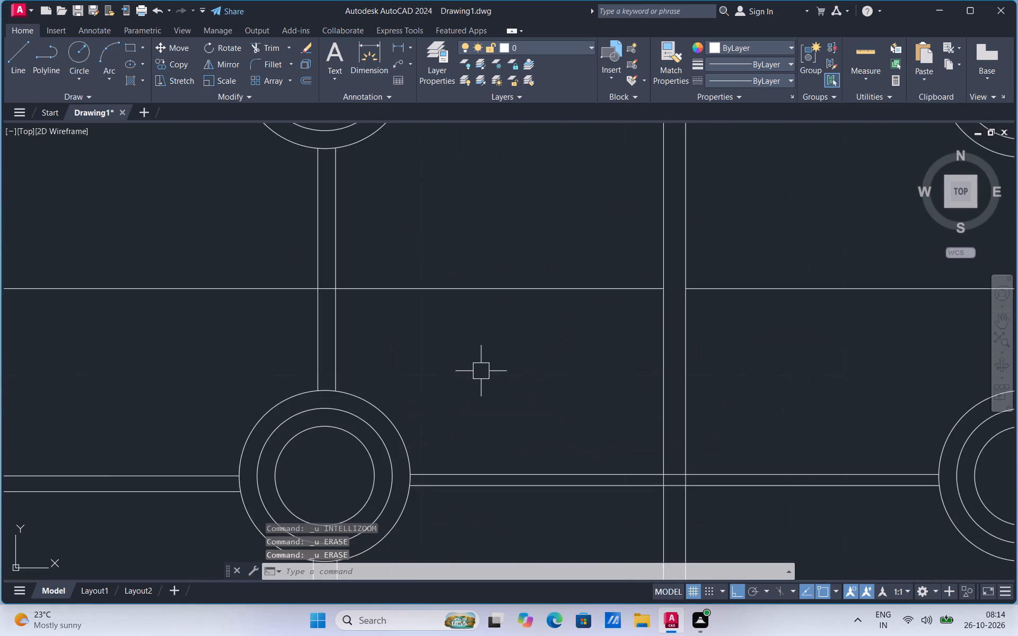
{"action": "scroll", "coordinate": [481, 371], "scroll_direction": "up", "scroll_amount": 3}
{"action": "scroll", "coordinate": [481, 371], "scroll_direction": "down", "scroll_amount": 9}
{"action": "left_click", "coordinate": [409, 444]}
{"action": "left_click", "coordinate": [604, 275]}
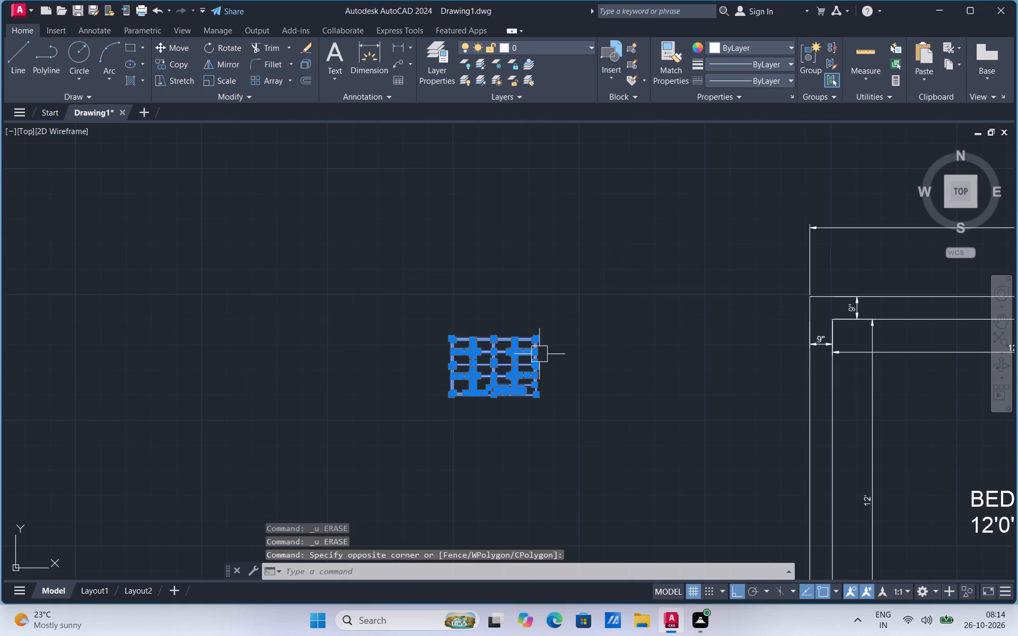
{"action": "right_click", "coordinate": [500, 388]}
{"action": "left_click", "coordinate": [533, 248]}
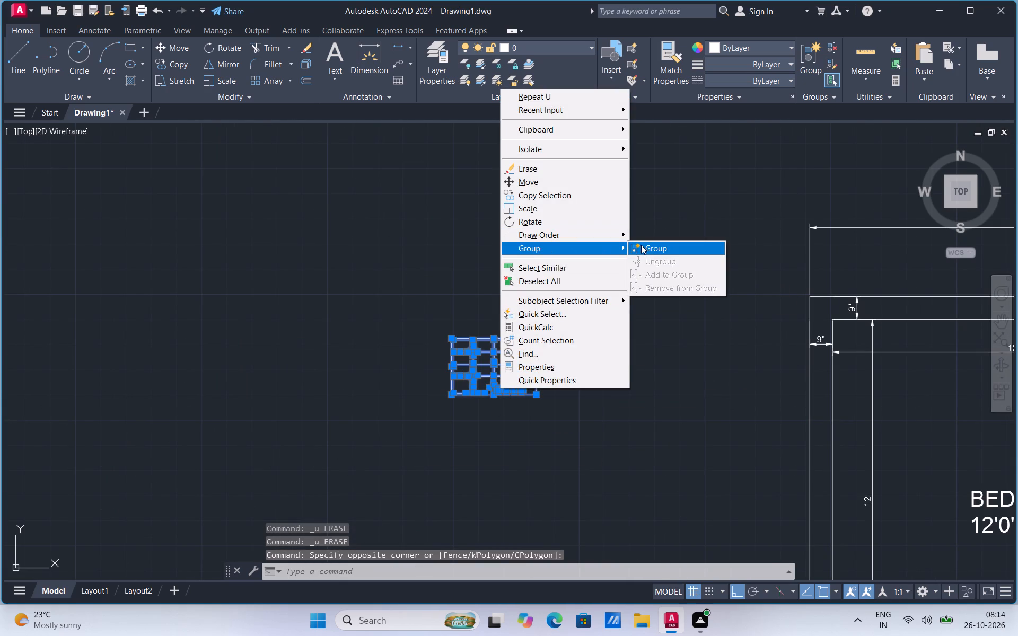
{"action": "left_click", "coordinate": [645, 246]}
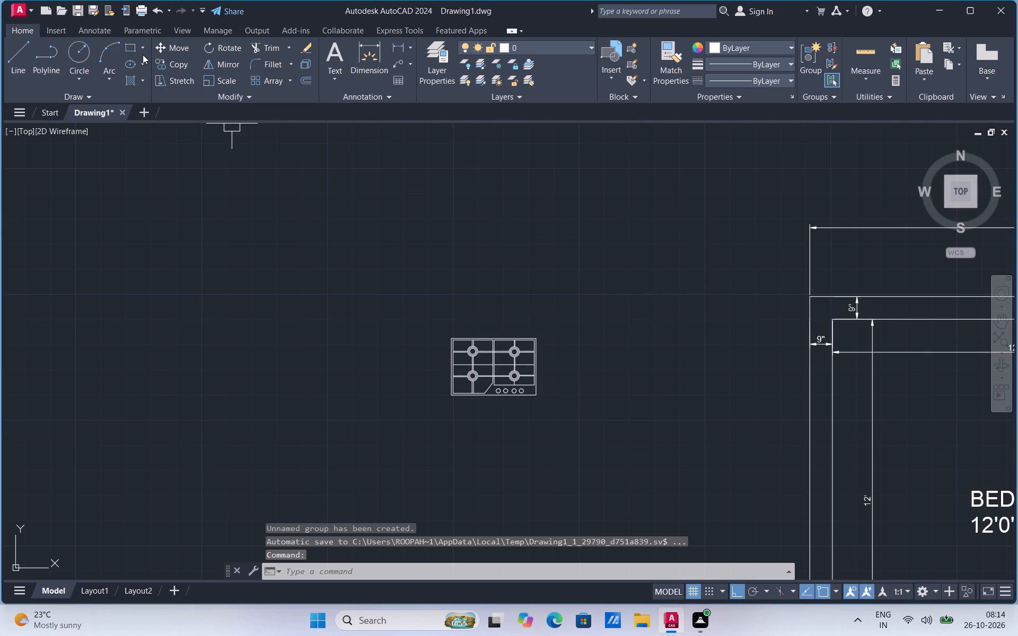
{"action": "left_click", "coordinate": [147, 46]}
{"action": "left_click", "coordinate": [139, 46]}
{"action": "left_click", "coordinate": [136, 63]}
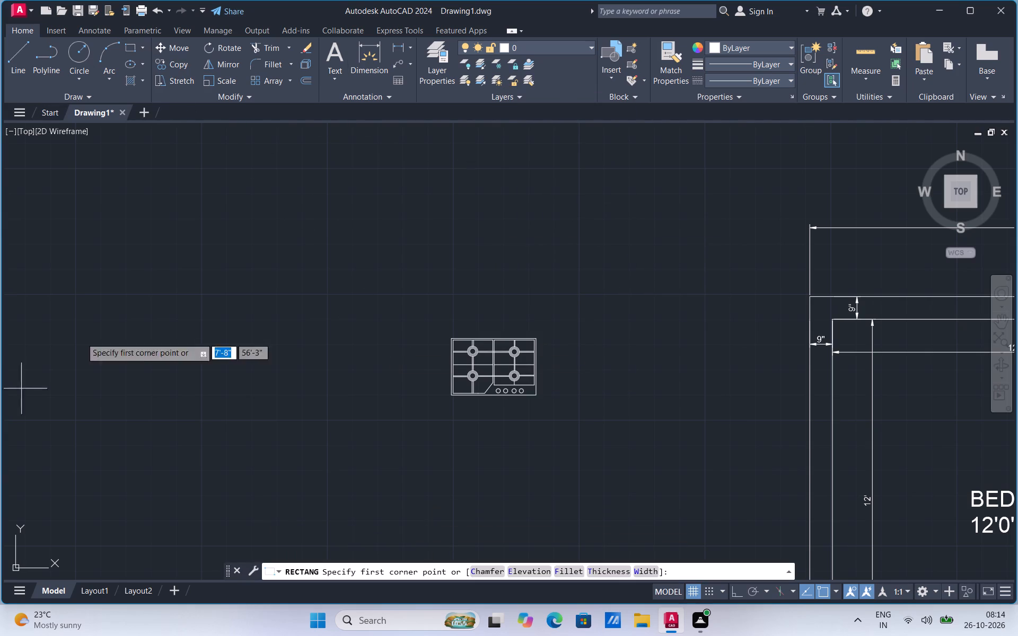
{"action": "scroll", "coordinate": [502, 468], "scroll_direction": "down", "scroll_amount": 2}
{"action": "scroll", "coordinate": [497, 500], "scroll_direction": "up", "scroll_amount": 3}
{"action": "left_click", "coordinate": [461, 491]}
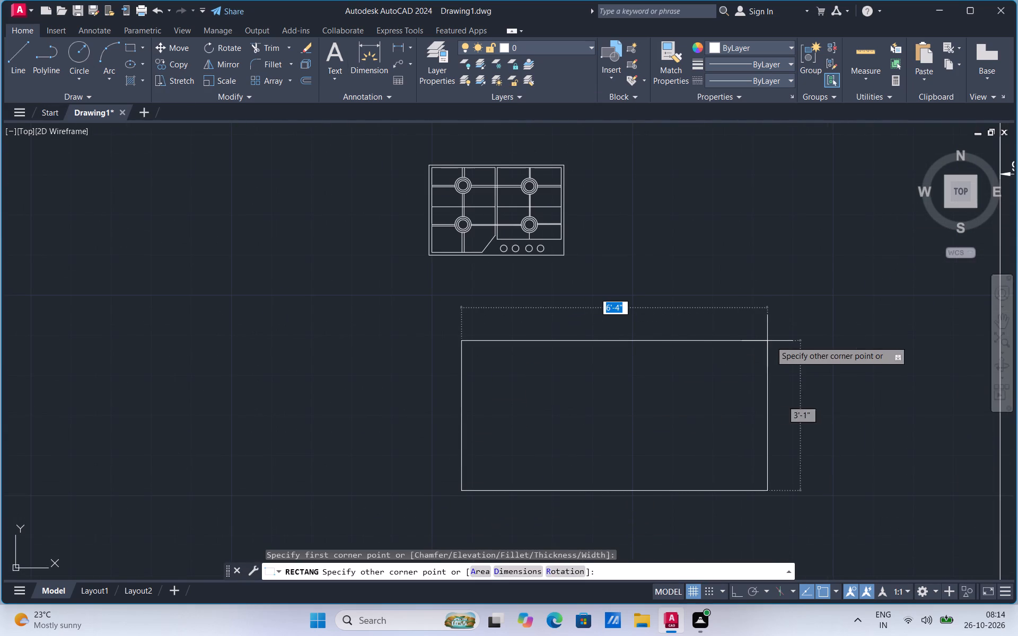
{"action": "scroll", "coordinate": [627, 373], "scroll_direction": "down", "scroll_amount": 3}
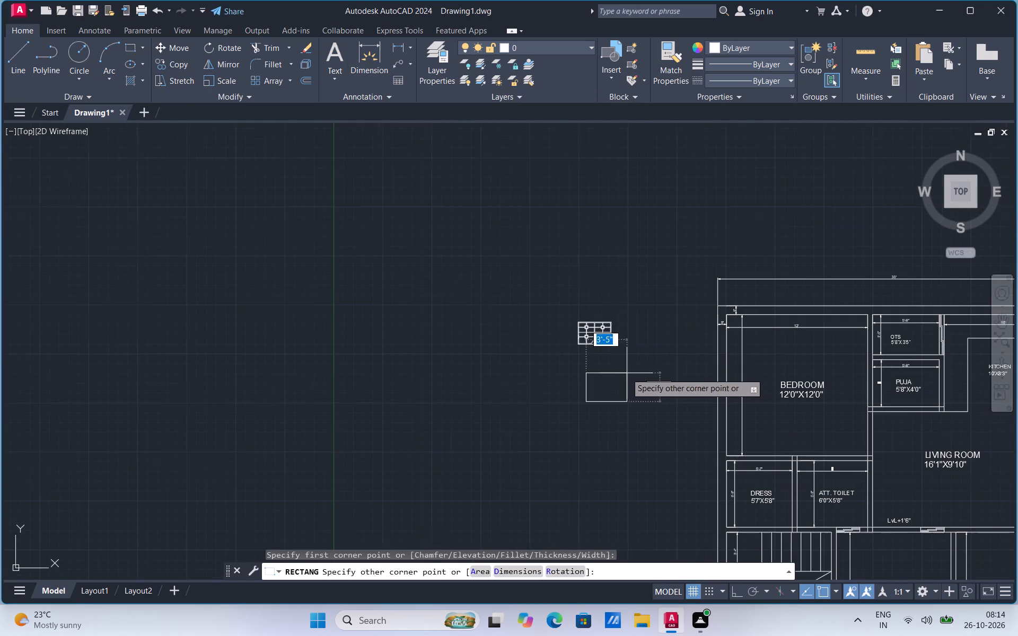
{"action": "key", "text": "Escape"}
Draw an upright rectangle inside the kitchen counter strip beside the puja room, leaving a small gap to the counter edges.
{"action": "scroll", "coordinate": [504, 396], "scroll_direction": "down", "scroll_amount": 3}
{"action": "scroll", "coordinate": [616, 384], "scroll_direction": "up", "scroll_amount": 5}
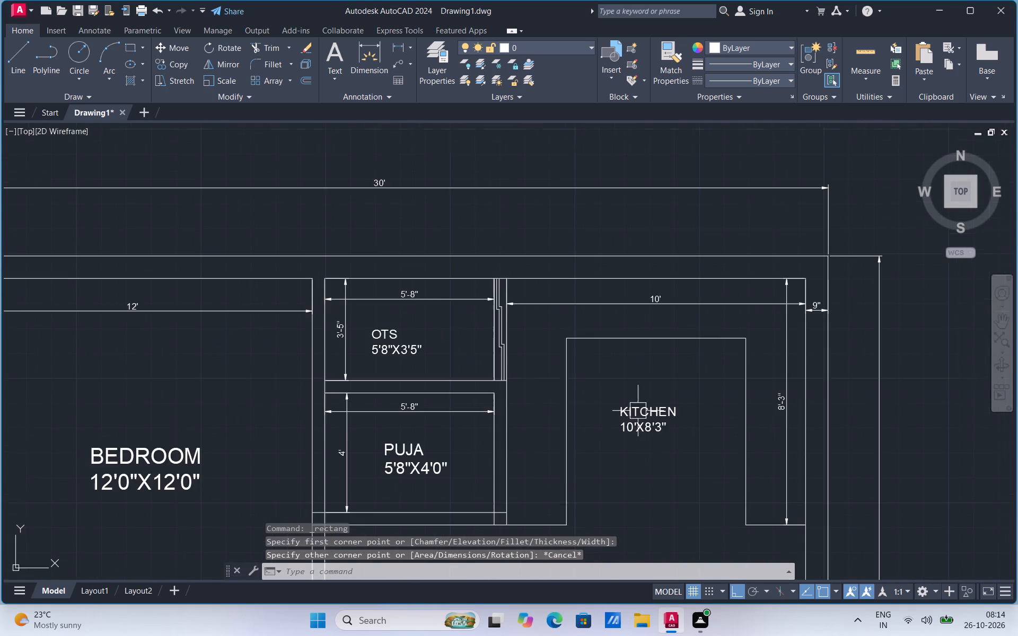
{"action": "scroll", "coordinate": [557, 496], "scroll_direction": "up", "scroll_amount": 1}
{"action": "left_click", "coordinate": [144, 47]}
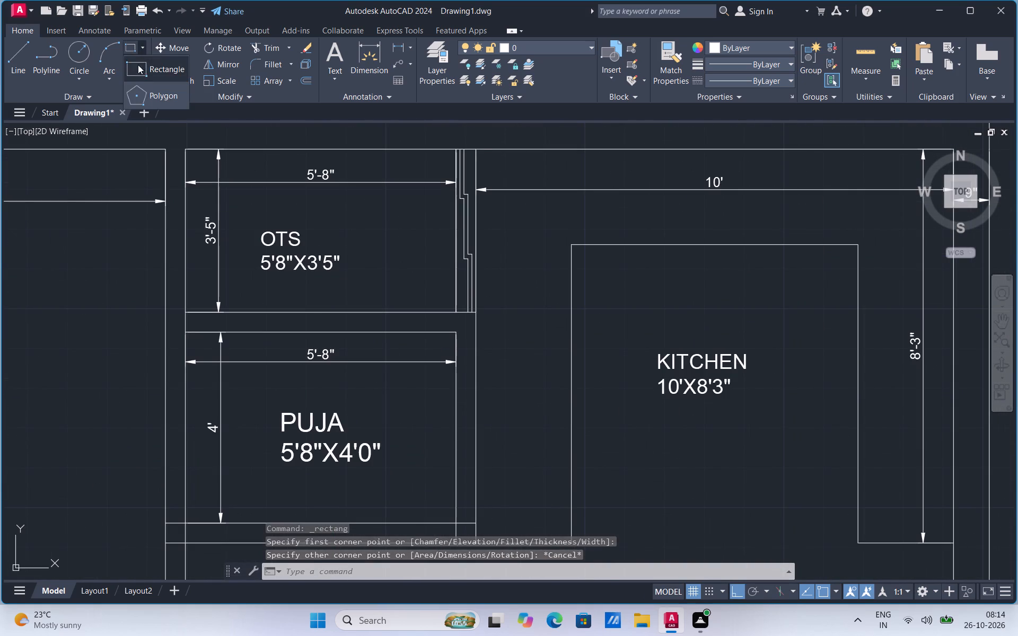
{"action": "left_click", "coordinate": [138, 65]}
{"action": "scroll", "coordinate": [411, 275], "scroll_direction": "down", "scroll_amount": 1}
{"action": "scroll", "coordinate": [465, 392], "scroll_direction": "up", "scroll_amount": 2}
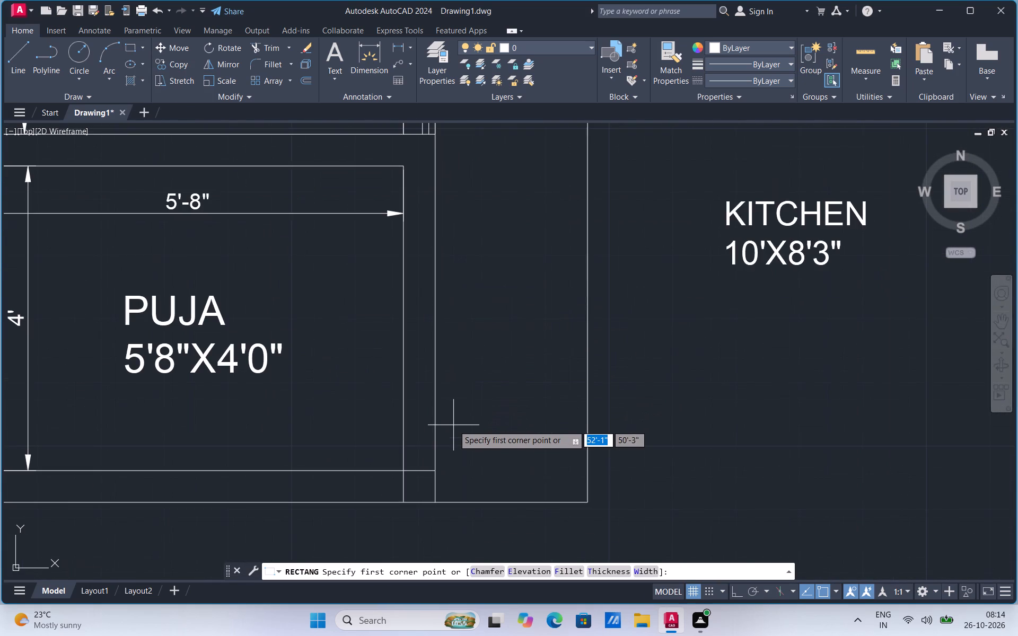
{"action": "left_click", "coordinate": [445, 454]}
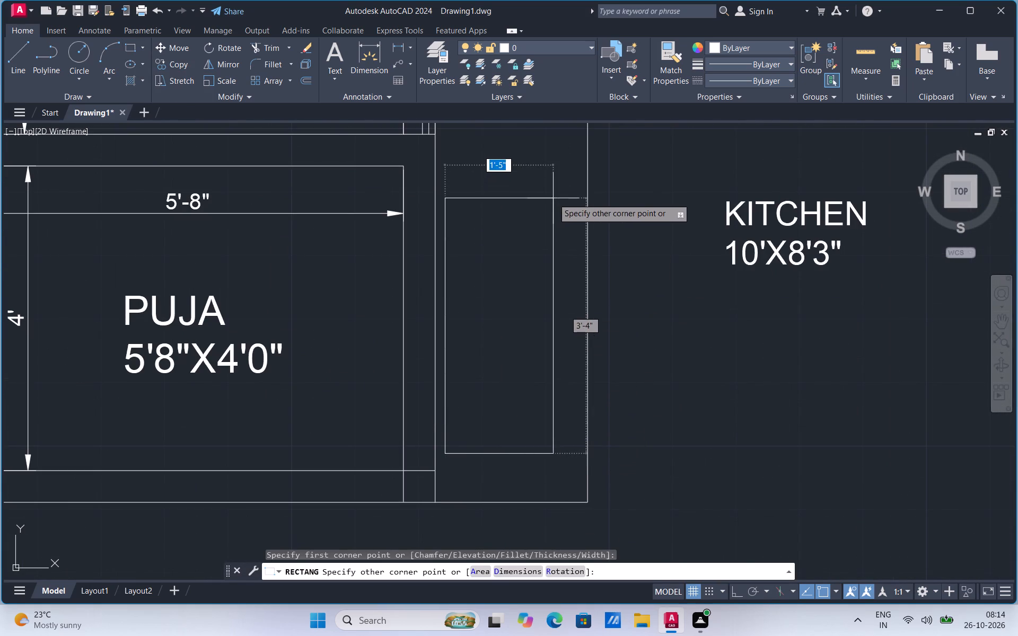
{"action": "left_click", "coordinate": [578, 214]}
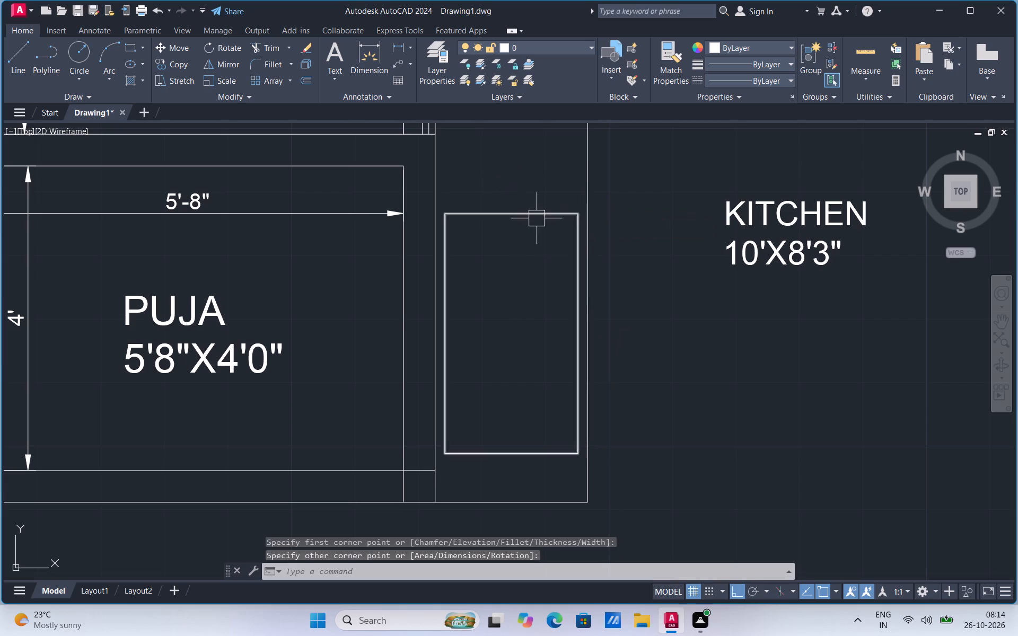
Move the new rectangle horizontally out of the kitchen to the empty area outside the plan, just below the cooktop.
{"action": "left_click", "coordinate": [537, 218]}
{"action": "right_click", "coordinate": [537, 218]}
{"action": "left_click", "coordinate": [579, 332]}
{"action": "left_click", "coordinate": [524, 344]}
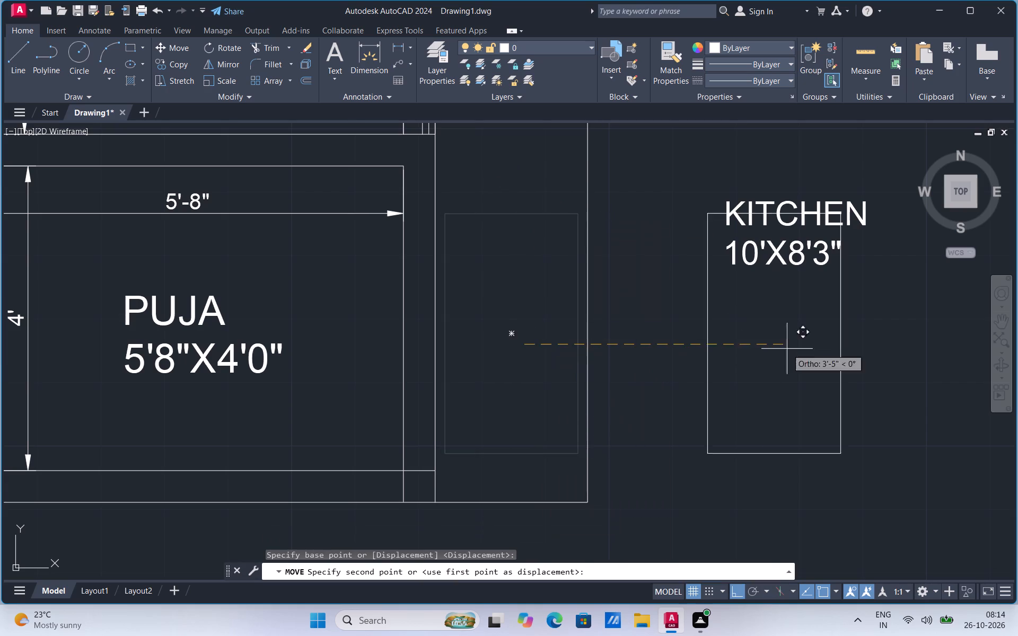
{"action": "scroll", "coordinate": [824, 362], "scroll_direction": "down", "scroll_amount": 4}
{"action": "left_click", "coordinate": [457, 378]}
{"action": "key", "text": "Escape"}
Rotate the rectangle a quarter turn about its lower-right corner so its long side lies horizontally.
{"action": "left_click", "coordinate": [452, 376]}
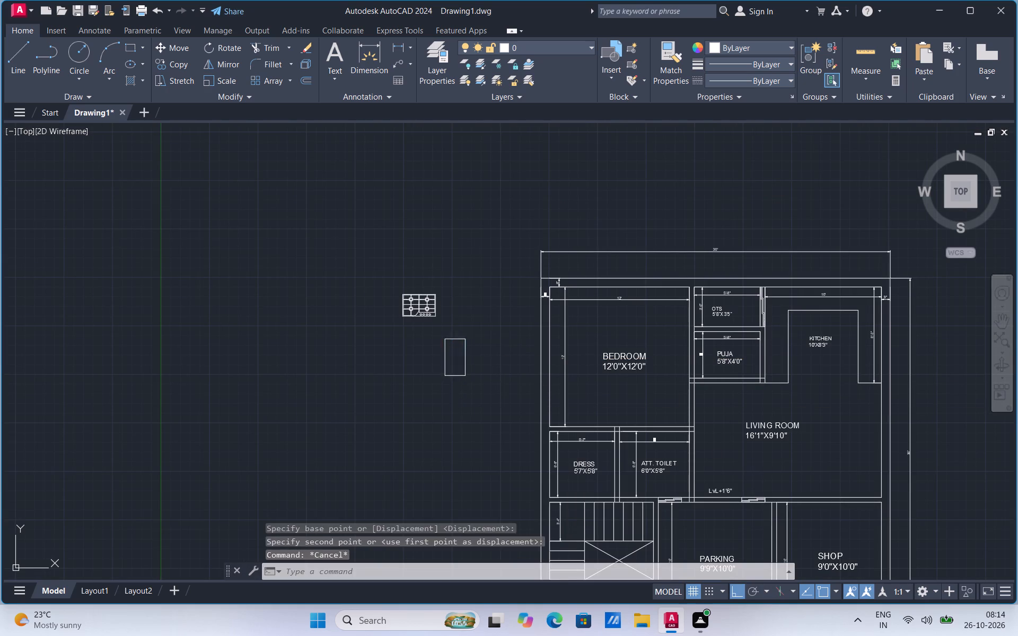
{"action": "right_click", "coordinate": [452, 376]}
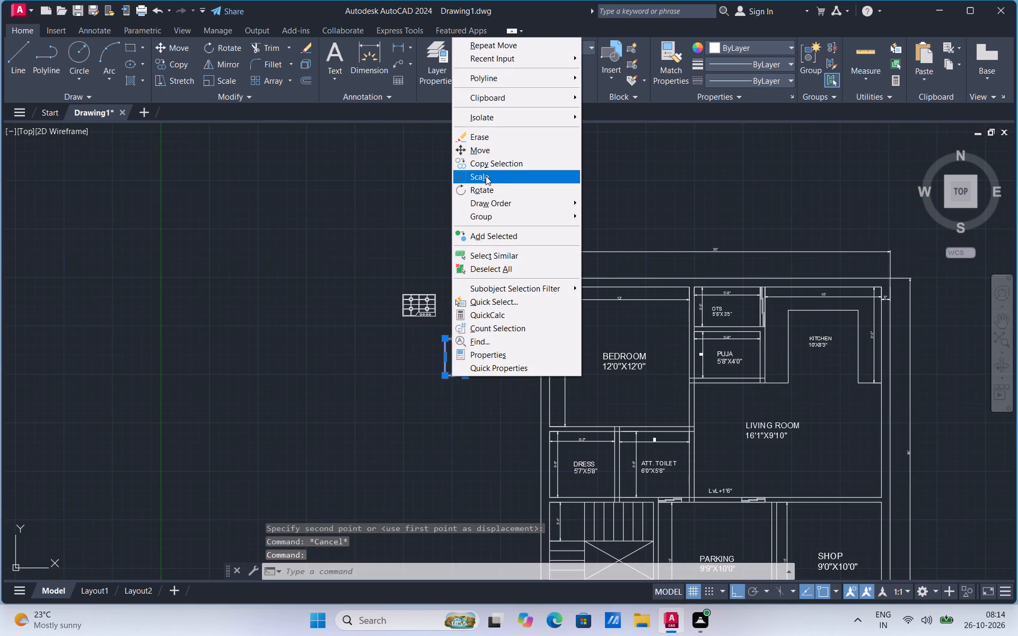
{"action": "left_click", "coordinate": [479, 190]}
{"action": "left_click", "coordinate": [467, 376]}
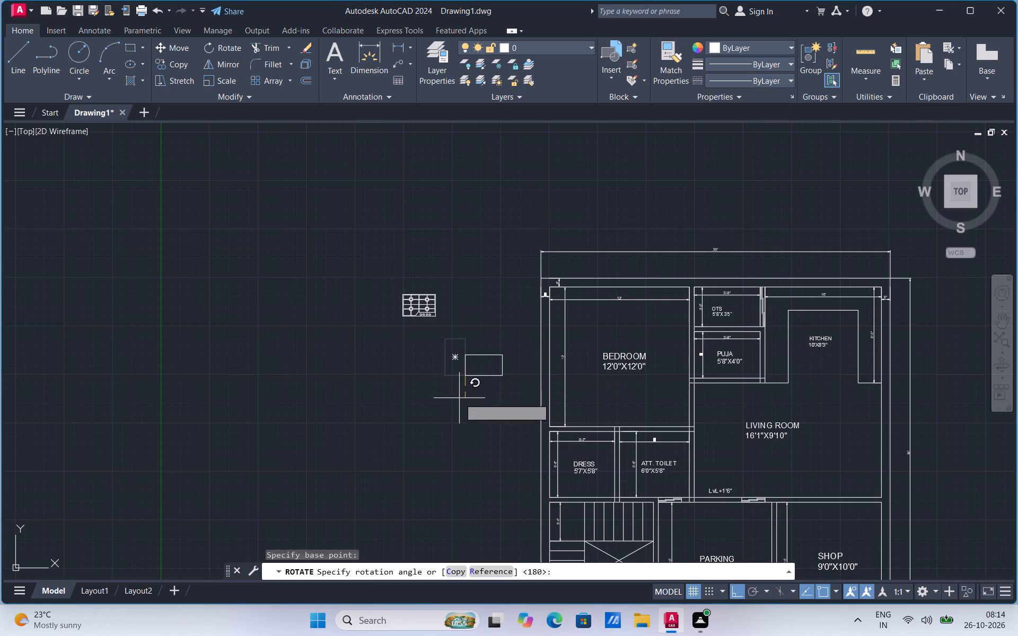
{"action": "left_click", "coordinate": [459, 398]}
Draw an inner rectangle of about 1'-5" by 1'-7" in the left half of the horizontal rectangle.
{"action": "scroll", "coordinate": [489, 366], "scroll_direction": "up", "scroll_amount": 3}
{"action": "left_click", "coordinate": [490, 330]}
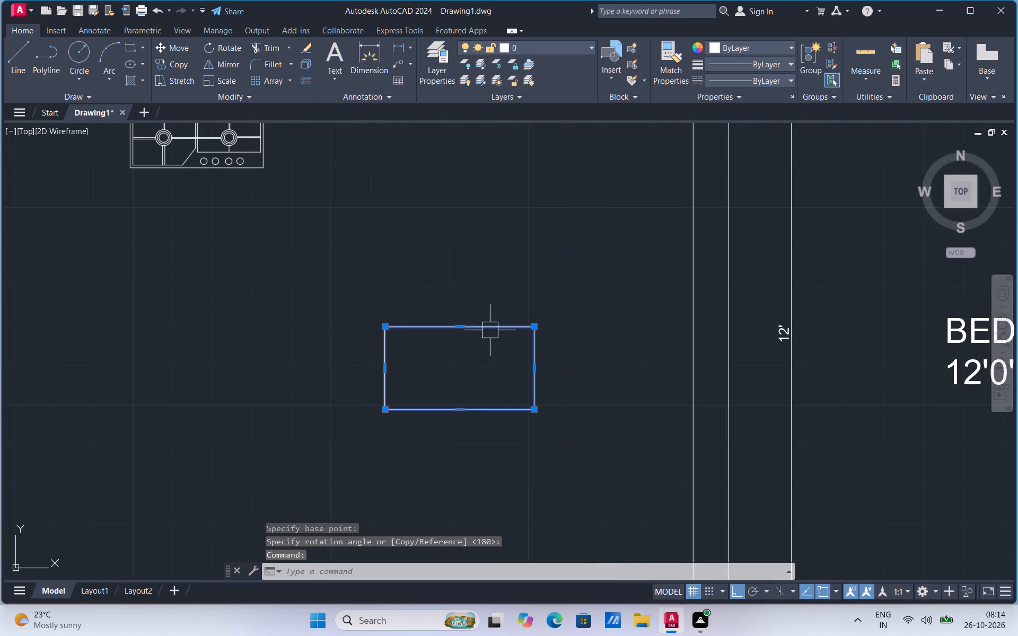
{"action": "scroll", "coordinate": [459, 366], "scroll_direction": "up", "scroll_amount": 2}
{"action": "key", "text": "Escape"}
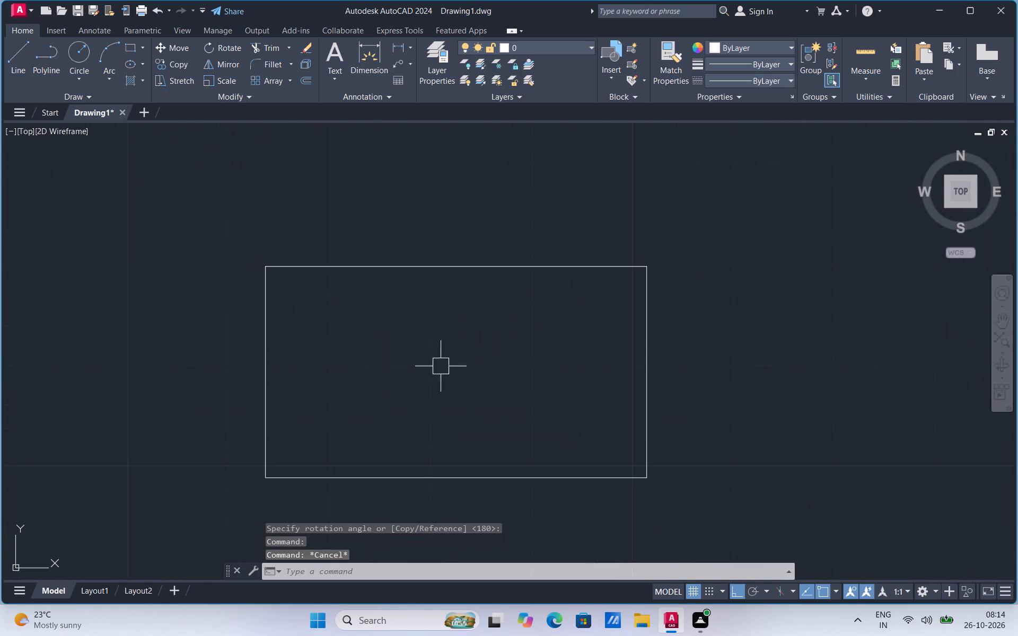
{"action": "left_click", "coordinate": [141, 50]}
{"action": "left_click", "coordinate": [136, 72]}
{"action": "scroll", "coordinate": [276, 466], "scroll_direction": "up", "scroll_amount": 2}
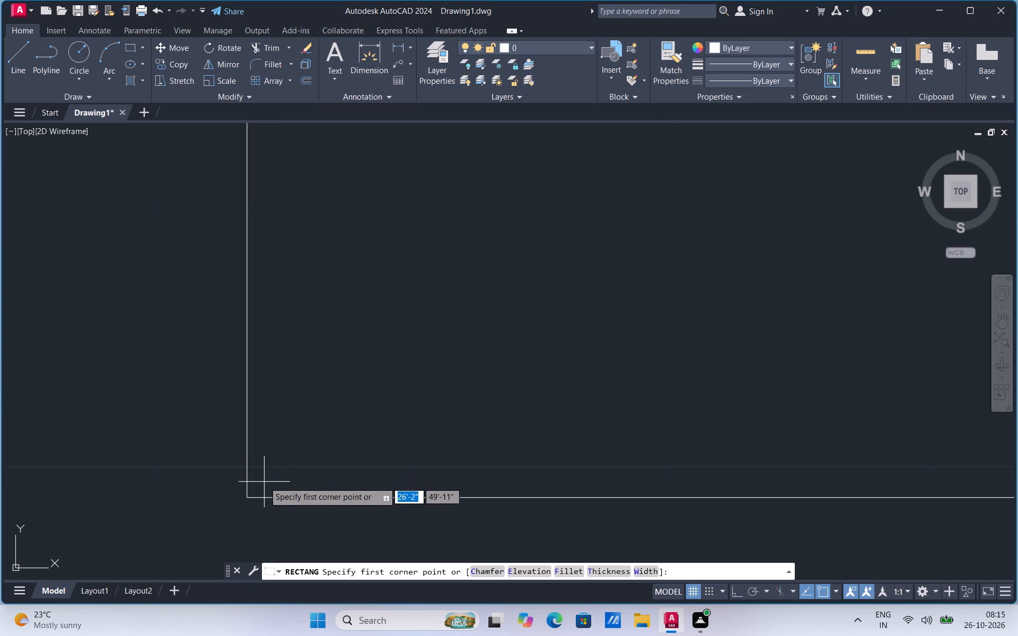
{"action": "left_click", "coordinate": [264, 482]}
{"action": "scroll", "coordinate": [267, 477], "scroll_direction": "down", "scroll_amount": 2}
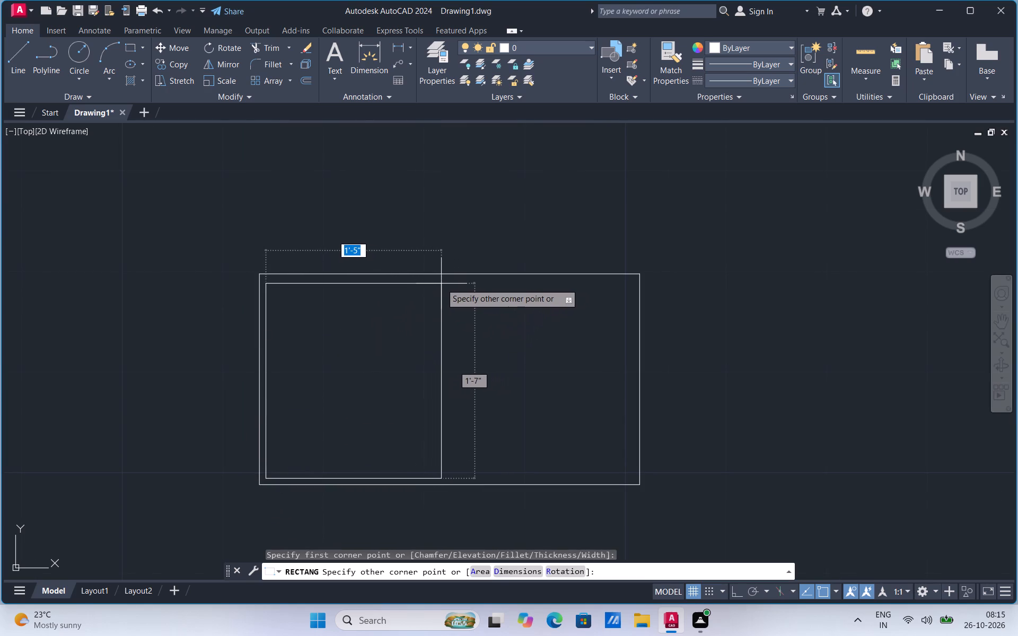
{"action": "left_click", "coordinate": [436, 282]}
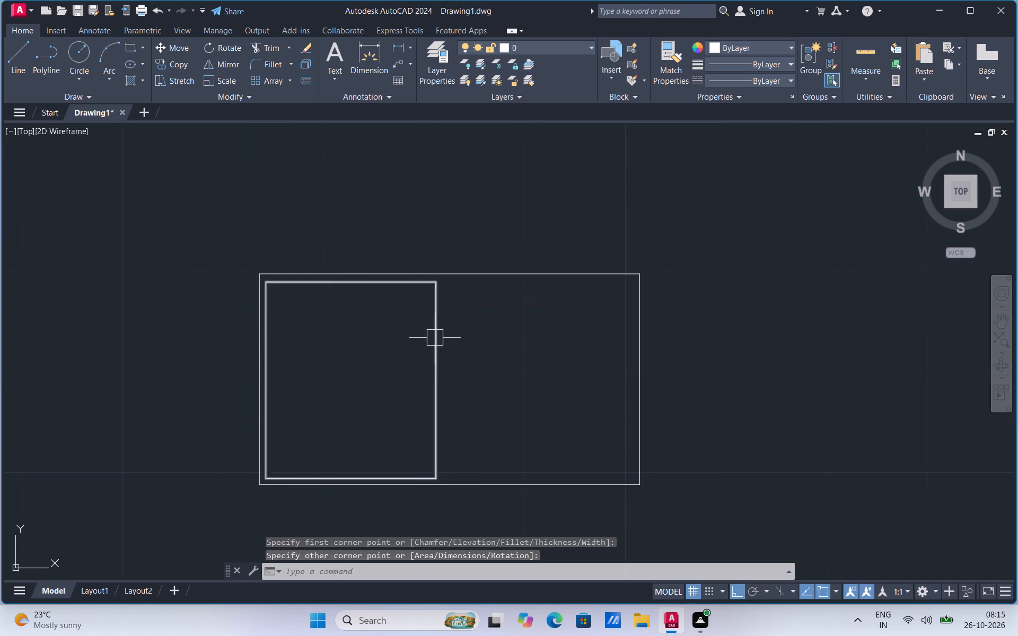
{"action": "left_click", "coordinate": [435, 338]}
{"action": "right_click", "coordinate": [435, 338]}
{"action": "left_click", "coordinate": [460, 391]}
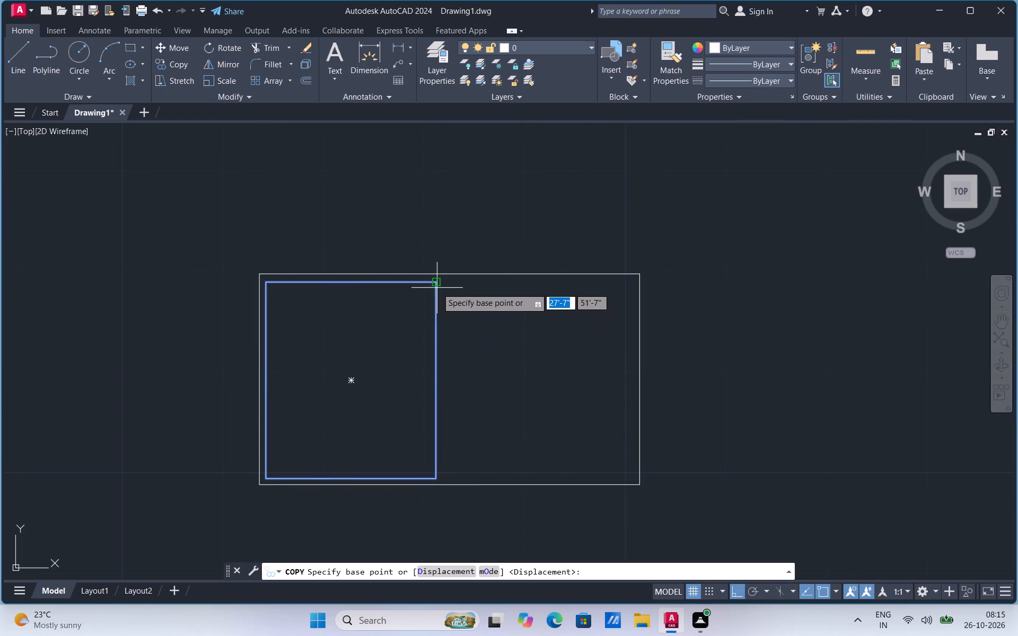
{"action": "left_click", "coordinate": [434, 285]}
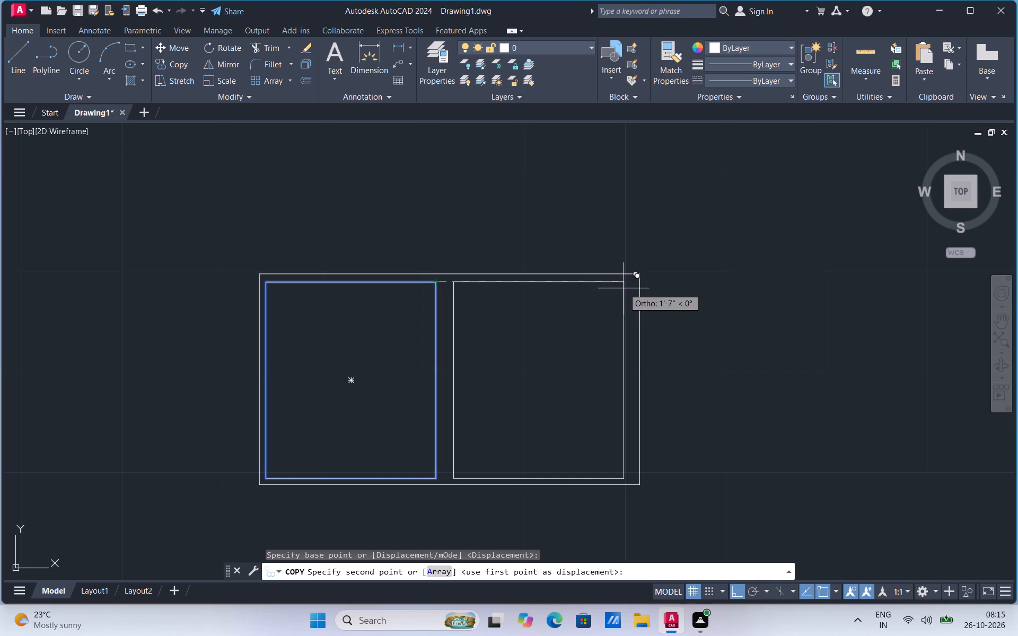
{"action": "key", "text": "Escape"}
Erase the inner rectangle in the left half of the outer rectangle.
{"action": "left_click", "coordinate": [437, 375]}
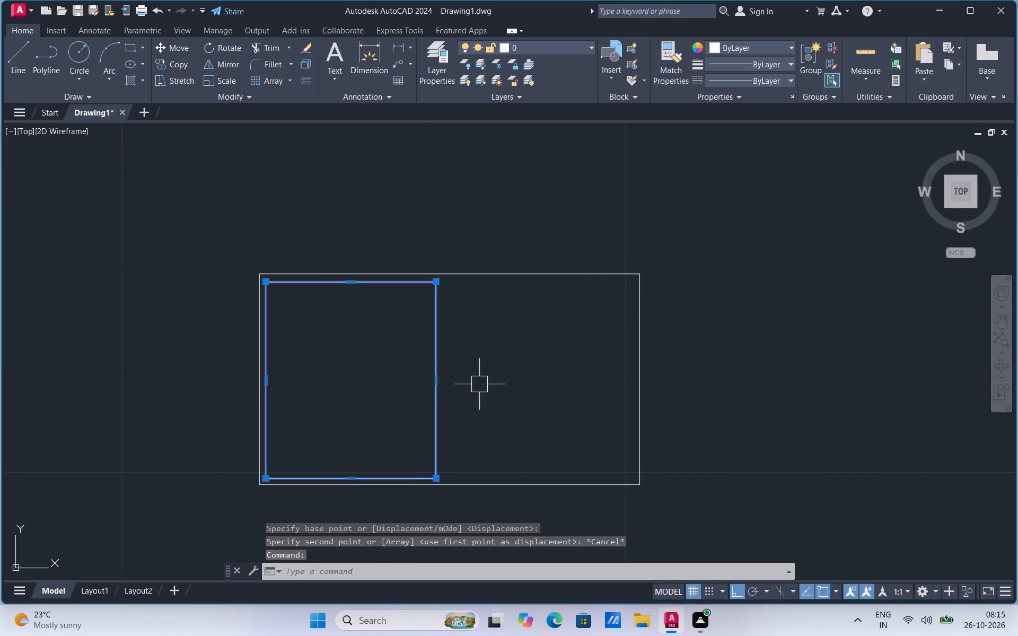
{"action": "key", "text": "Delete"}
Draw an inner rectangle of about 1'-6" by 1'-7" in the left half of the outer rectangle, with a small margin around it.
{"action": "left_click", "coordinate": [142, 45]}
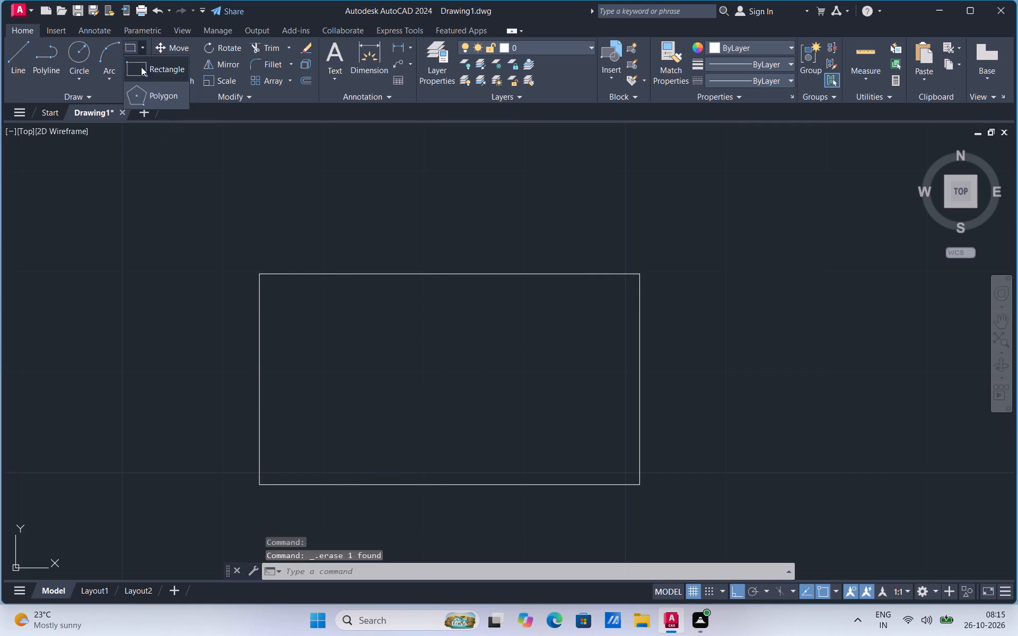
{"action": "left_click", "coordinate": [141, 68]}
{"action": "scroll", "coordinate": [271, 459], "scroll_direction": "up", "scroll_amount": 1}
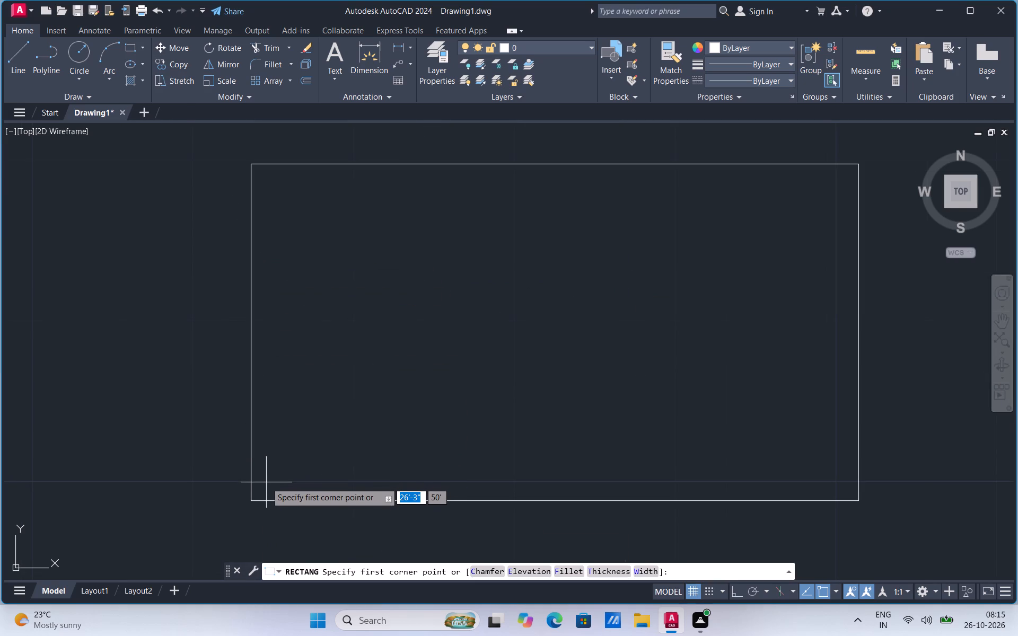
{"action": "left_click", "coordinate": [268, 484]}
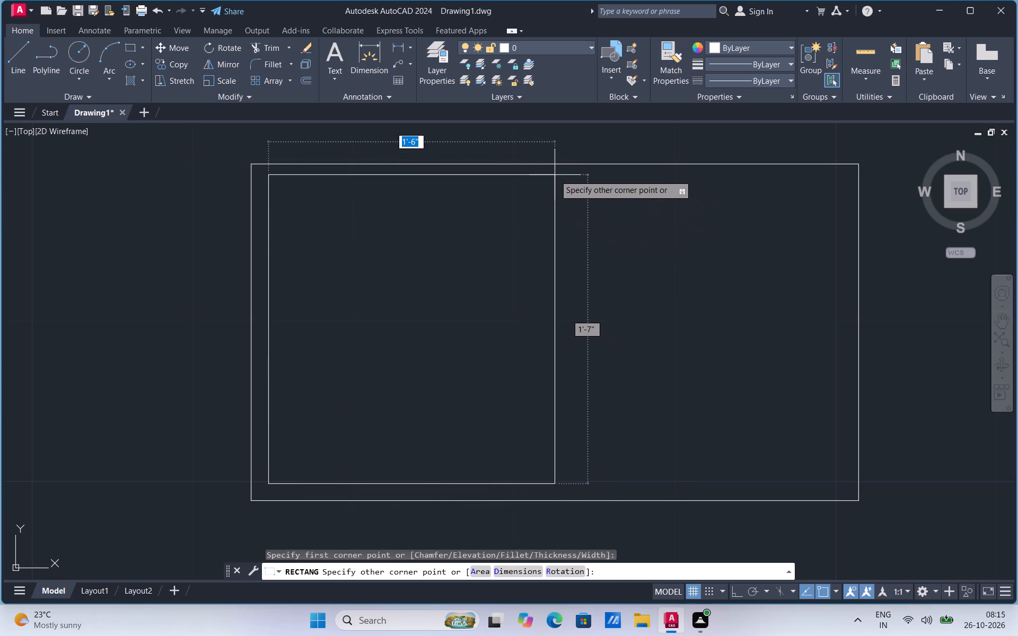
{"action": "left_click", "coordinate": [550, 178]}
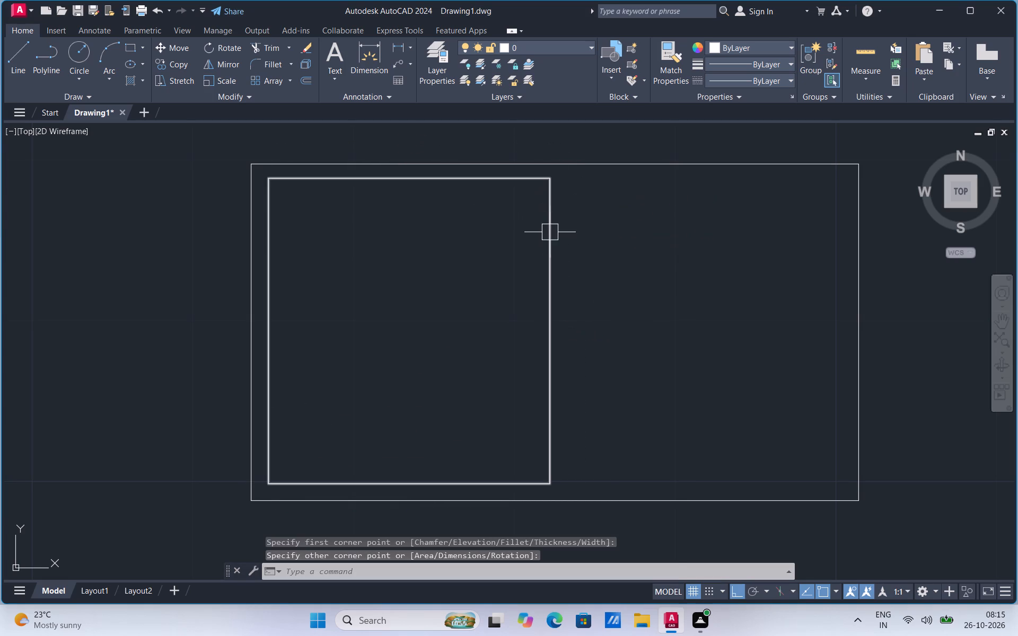
Copy the inner rectangle horizontally into the right half of the outer rectangle, leaving a narrow gap between the two.
{"action": "left_click", "coordinate": [550, 233]}
{"action": "right_click", "coordinate": [550, 233]}
{"action": "left_click", "coordinate": [588, 355]}
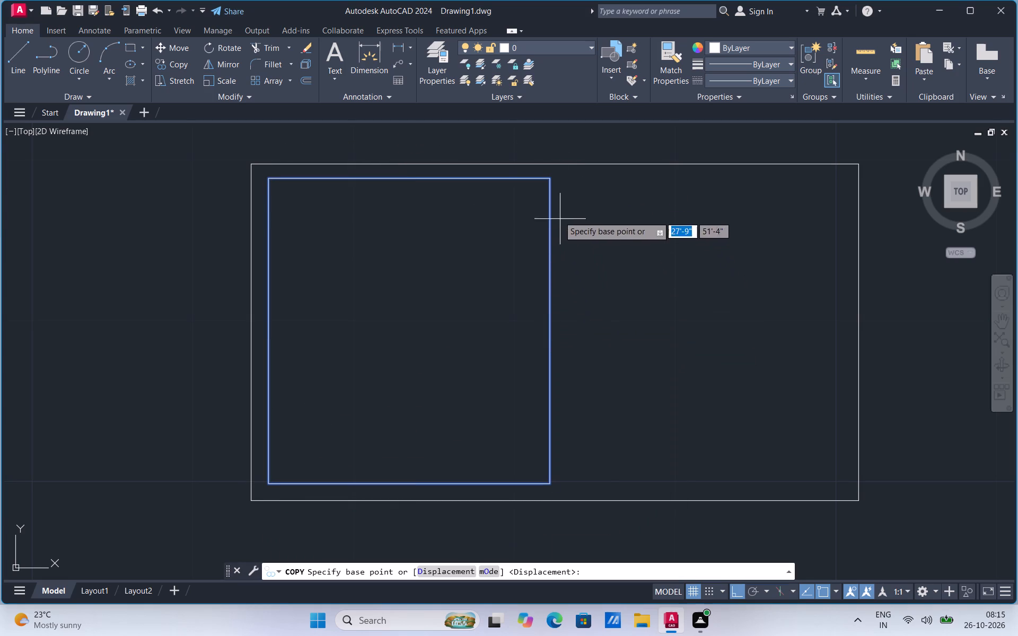
{"action": "left_click", "coordinate": [553, 179]}
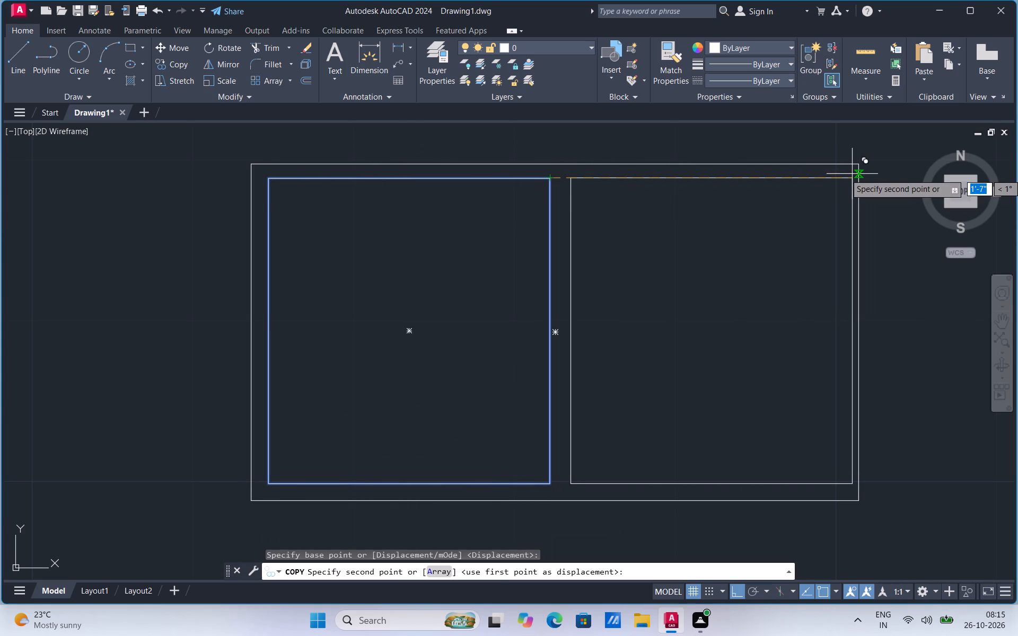
{"action": "left_click", "coordinate": [845, 176]}
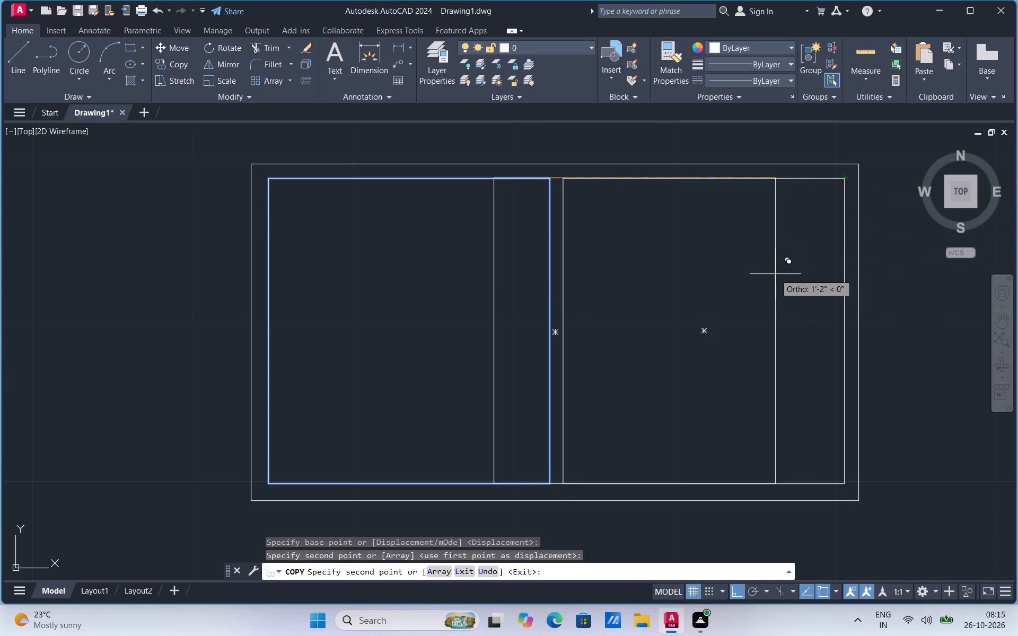
{"action": "key", "text": "Escape"}
{"action": "scroll", "coordinate": [514, 342], "scroll_direction": "down", "scroll_amount": 1}
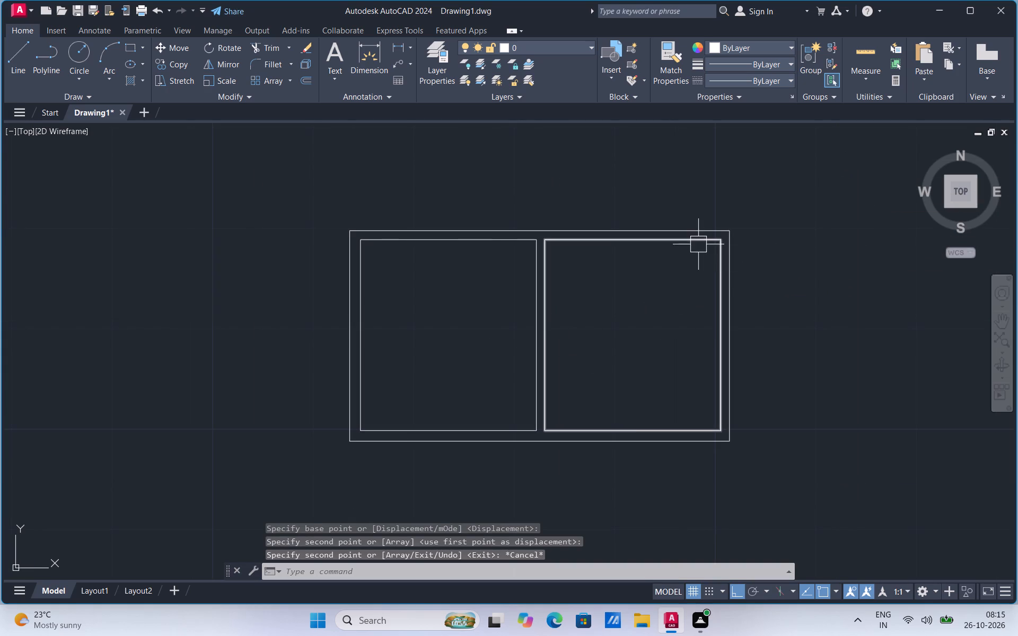
Offset the right inner rectangle 1" inward.
{"action": "left_click", "coordinate": [697, 244]}
{"action": "key", "text": "o"}
{"action": "left_click", "coordinate": [749, 330]}
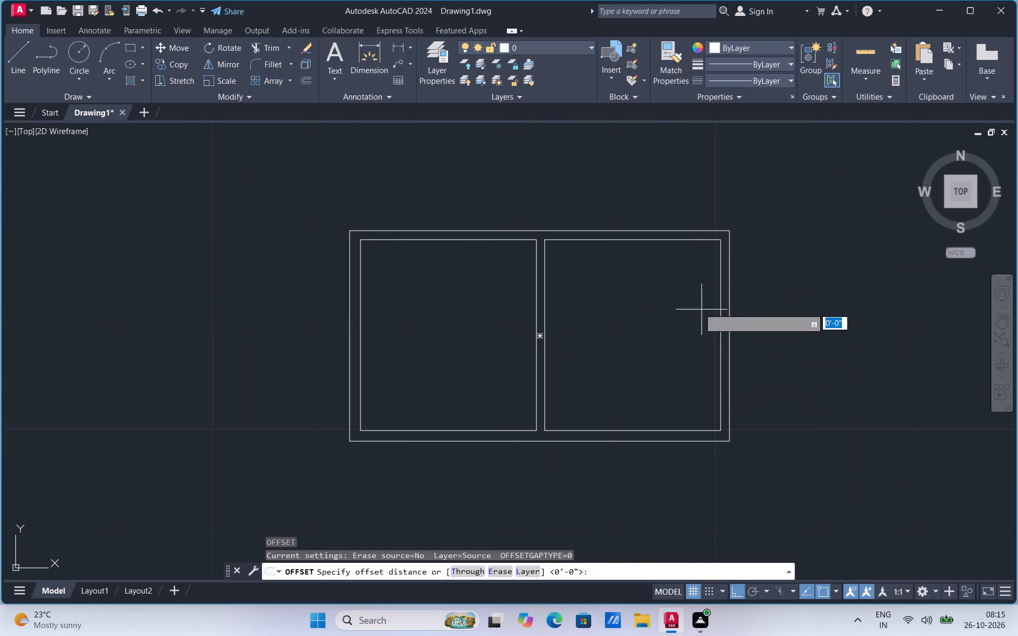
{"action": "left_click", "coordinate": [633, 239]}
{"action": "left_click", "coordinate": [633, 250]}
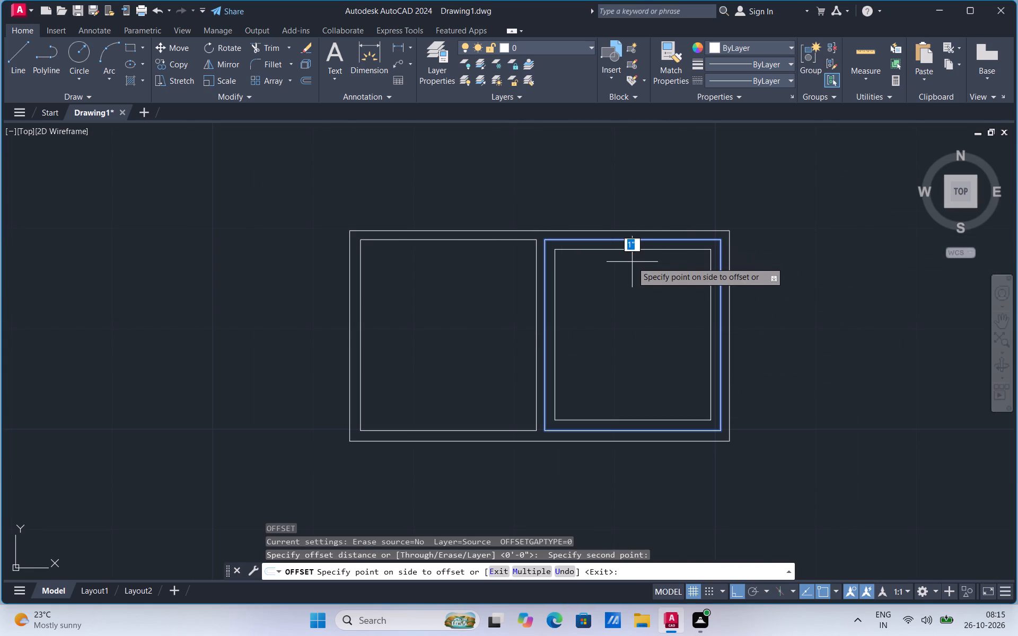
{"action": "left_click", "coordinate": [630, 328]}
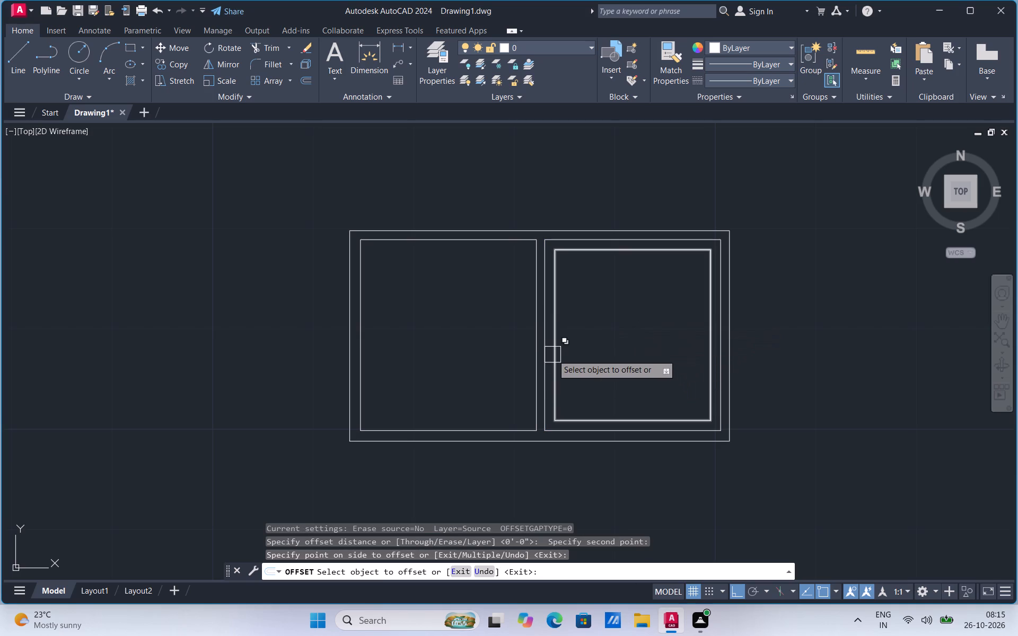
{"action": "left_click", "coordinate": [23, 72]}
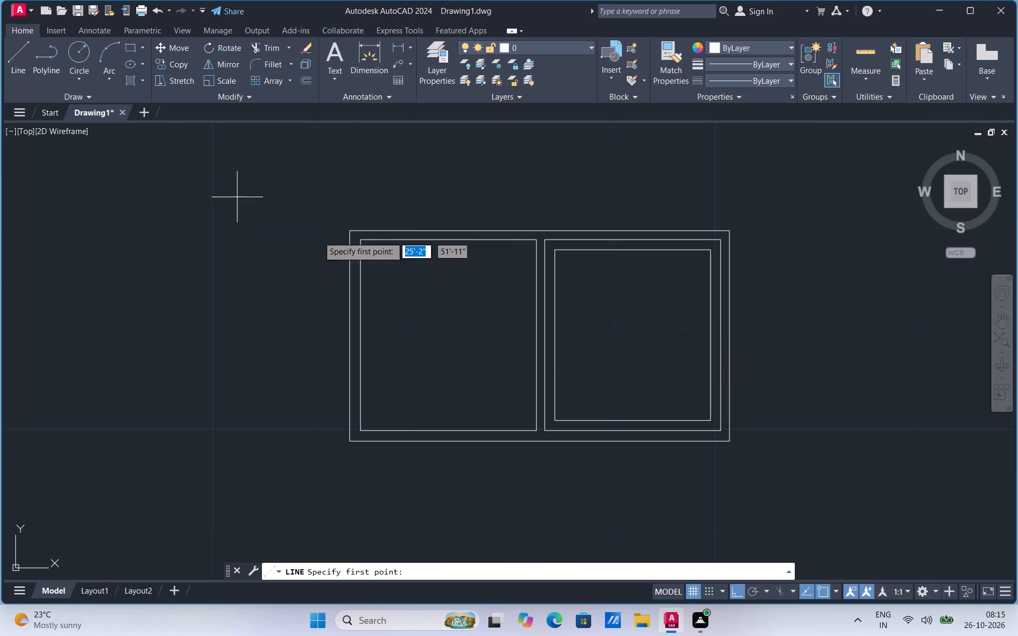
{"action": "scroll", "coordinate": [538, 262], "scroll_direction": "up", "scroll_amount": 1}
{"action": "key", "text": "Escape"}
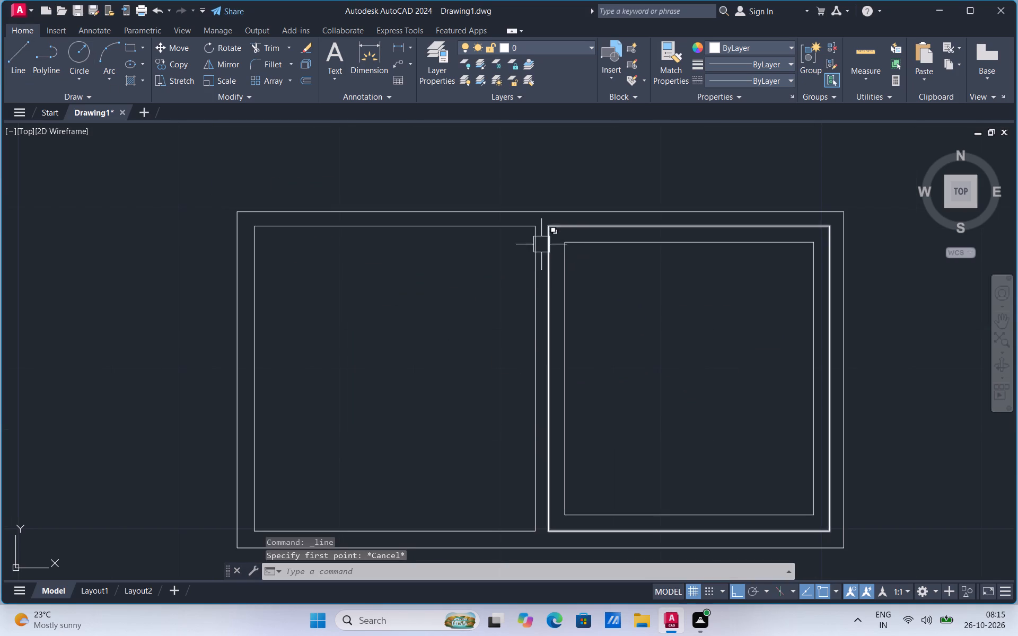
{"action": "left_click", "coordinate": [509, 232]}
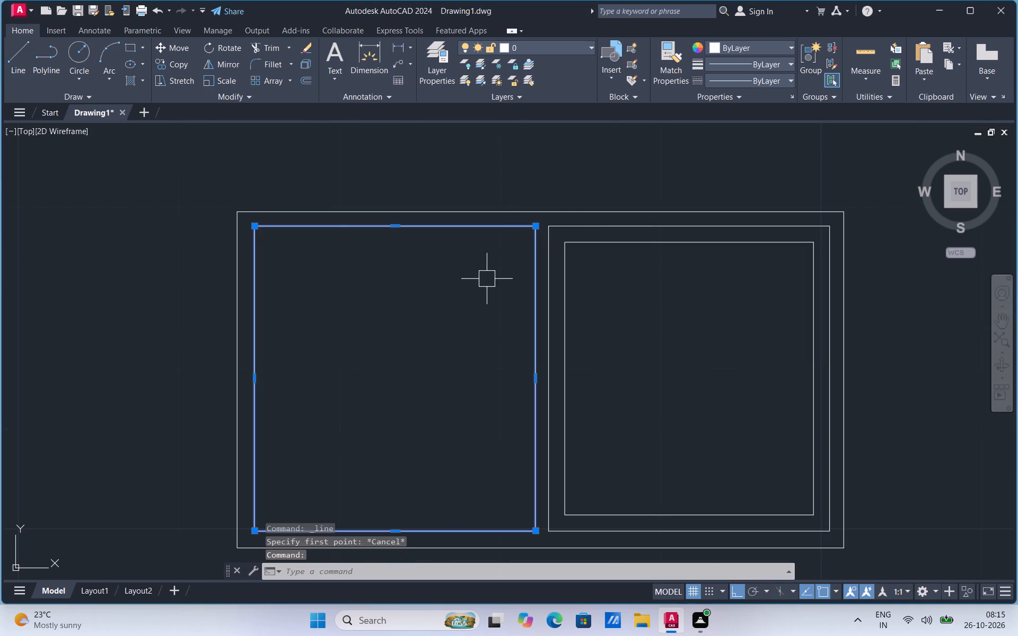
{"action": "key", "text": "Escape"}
Draw a horizontal line about 1'-4" long inside the left compartment, just below its top edge.
{"action": "left_click", "coordinate": [10, 62]}
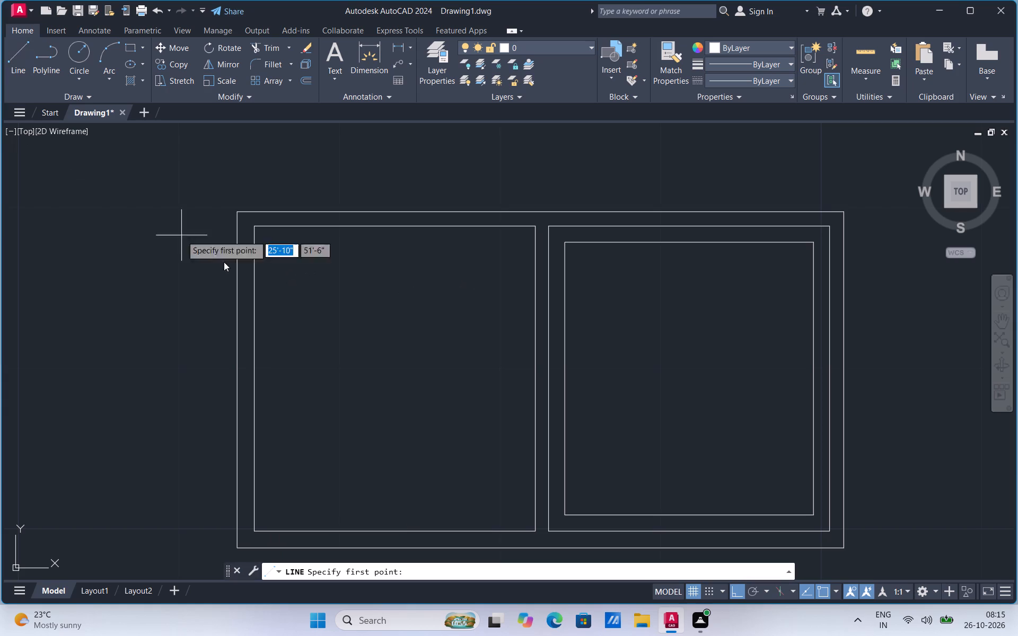
{"action": "left_click", "coordinate": [268, 255]}
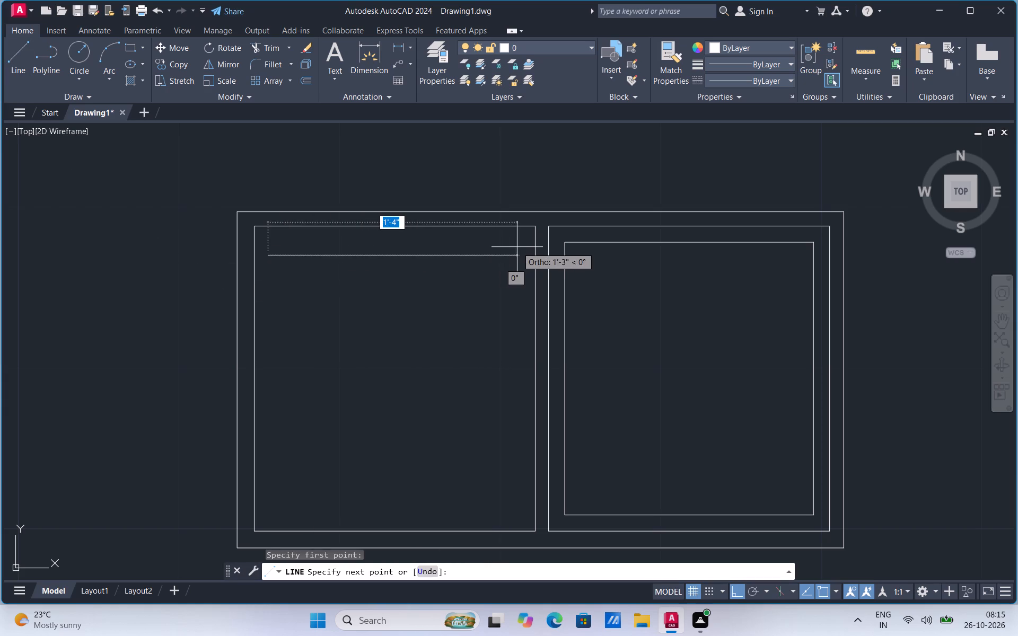
{"action": "left_click", "coordinate": [524, 252]}
{"action": "key", "text": "Escape"}
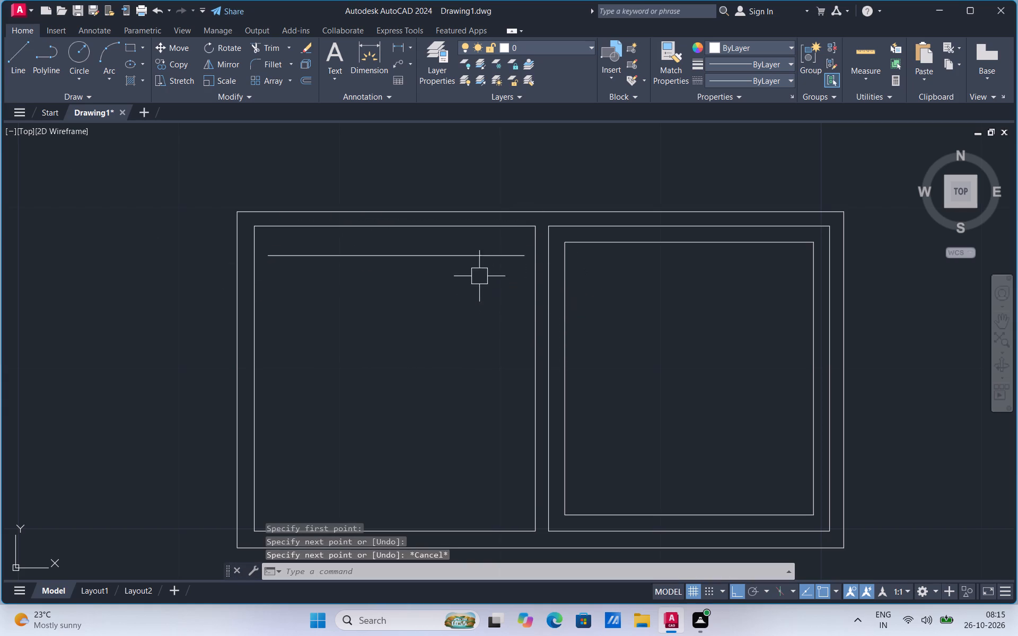
Copy the horizontal line downward ten times at roughly even spacing to fill the left compartment with parallel lines.
{"action": "left_click", "coordinate": [480, 254]}
{"action": "right_click", "coordinate": [480, 254]}
{"action": "left_click", "coordinate": [520, 358]}
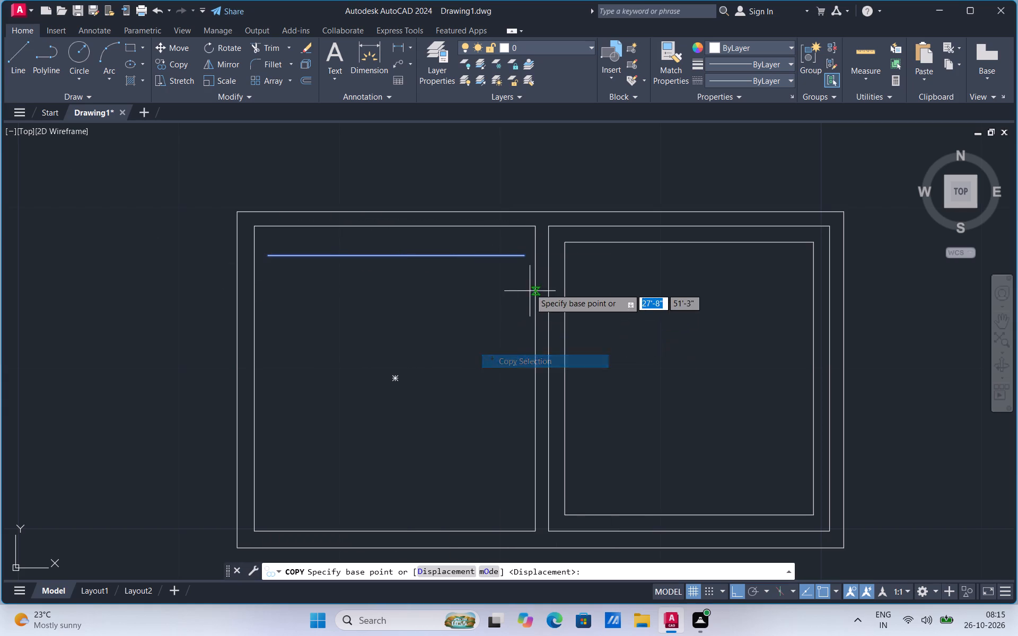
{"action": "left_click", "coordinate": [523, 256]}
{"action": "left_click", "coordinate": [522, 277]}
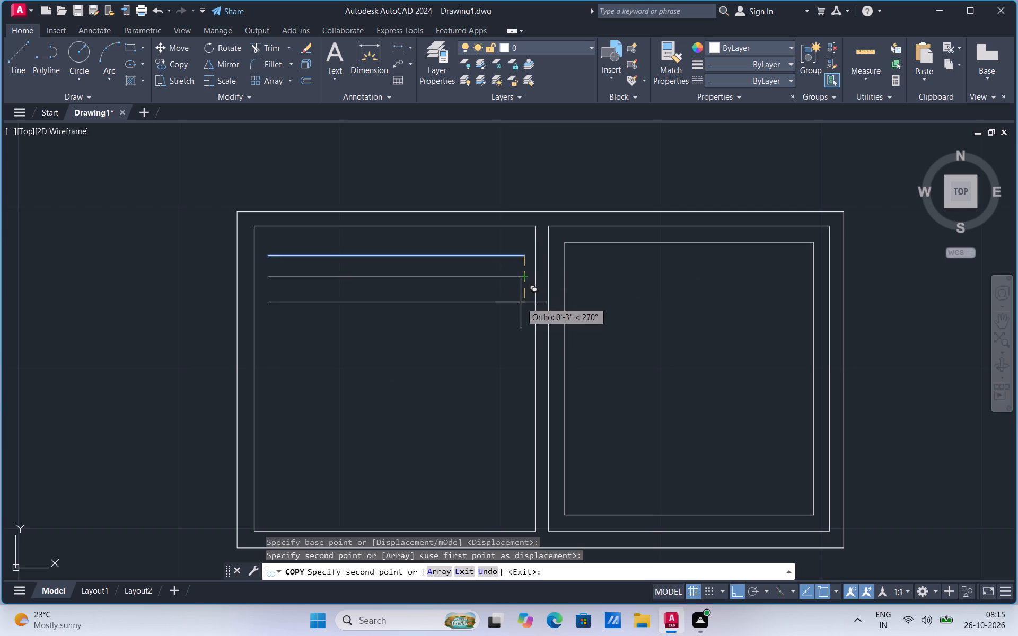
{"action": "left_click", "coordinate": [522, 302]}
{"action": "left_click", "coordinate": [525, 324]}
{"action": "left_click", "coordinate": [524, 346]}
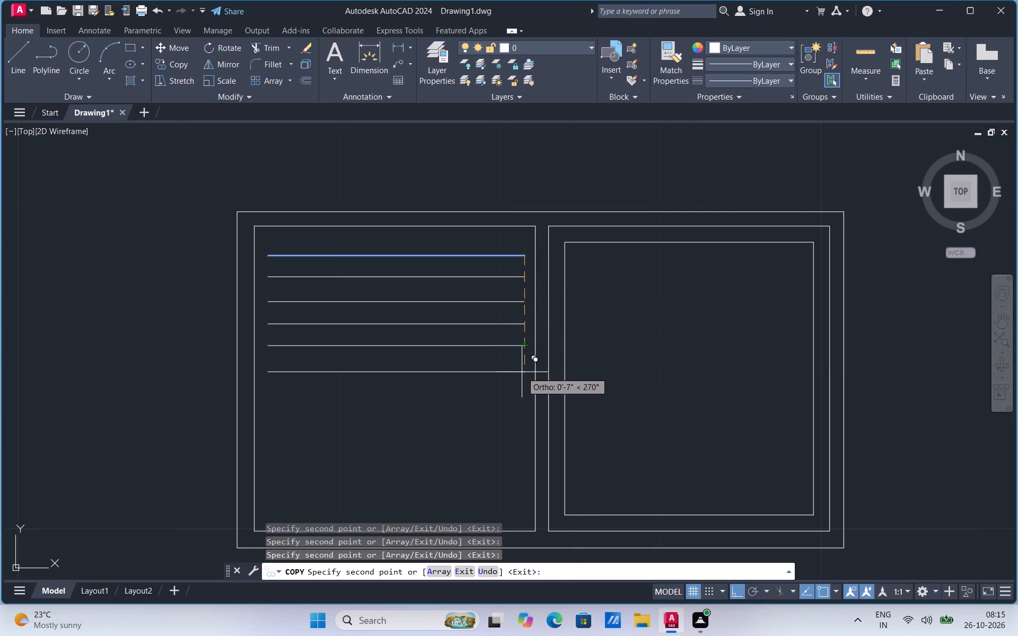
{"action": "left_click", "coordinate": [522, 372]}
{"action": "left_click", "coordinate": [522, 396]}
{"action": "left_click", "coordinate": [521, 422]}
{"action": "left_click", "coordinate": [526, 449]}
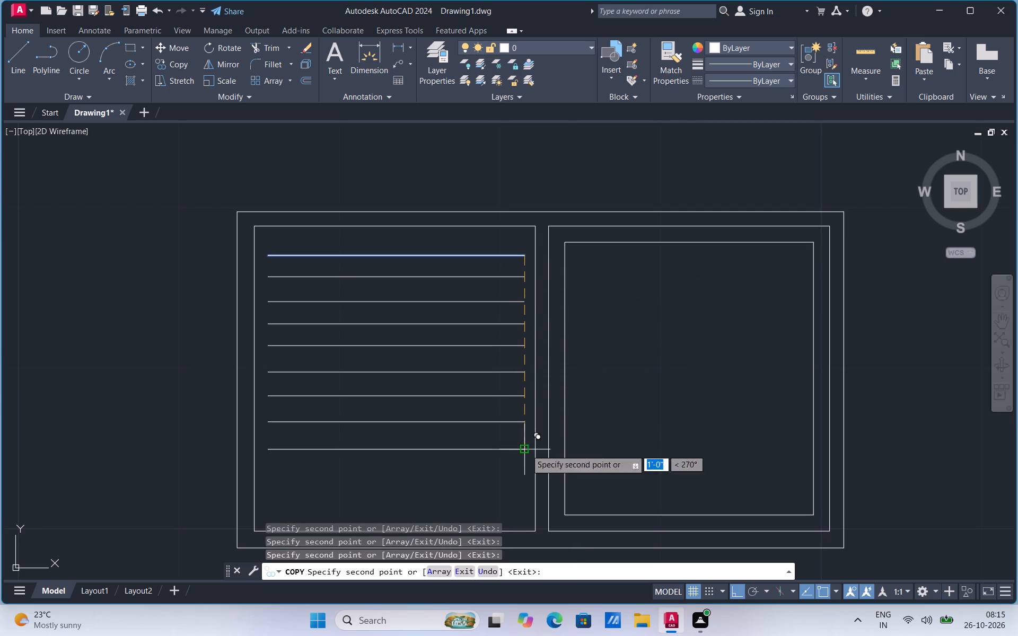
{"action": "left_click", "coordinate": [526, 476]}
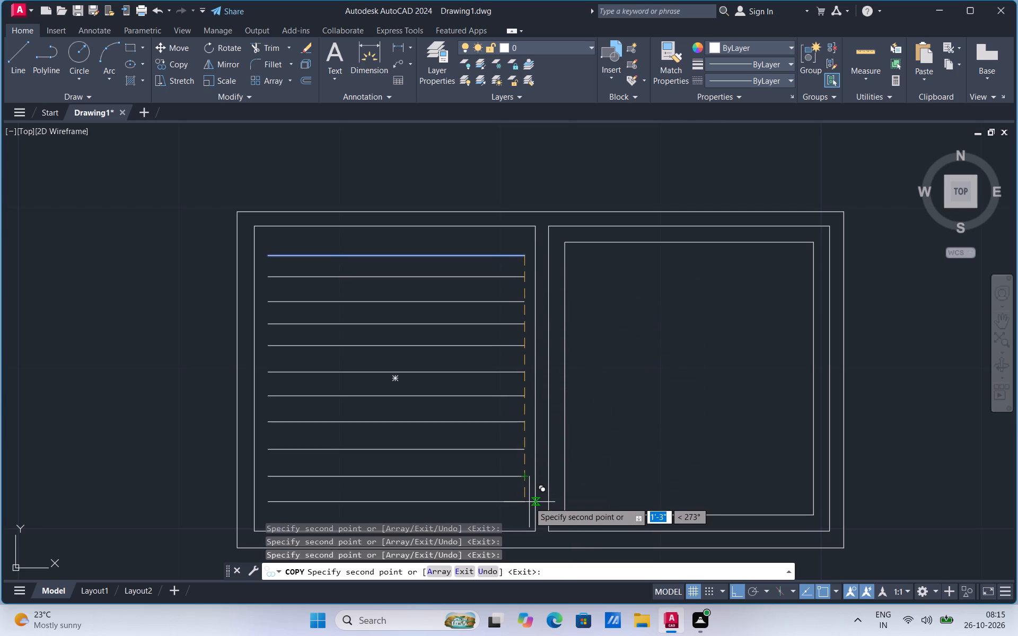
{"action": "left_click", "coordinate": [529, 502]}
{"action": "key", "text": "Escape"}
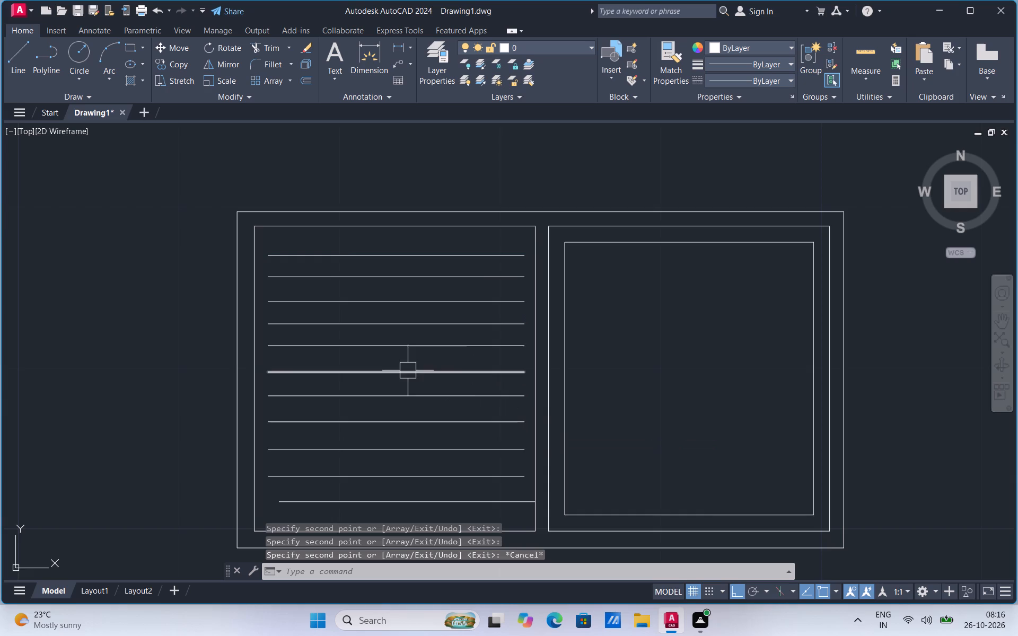
Draw a small drain circle at the centre of the right compartment.
{"action": "scroll", "coordinate": [408, 370], "scroll_direction": "down", "scroll_amount": 1}
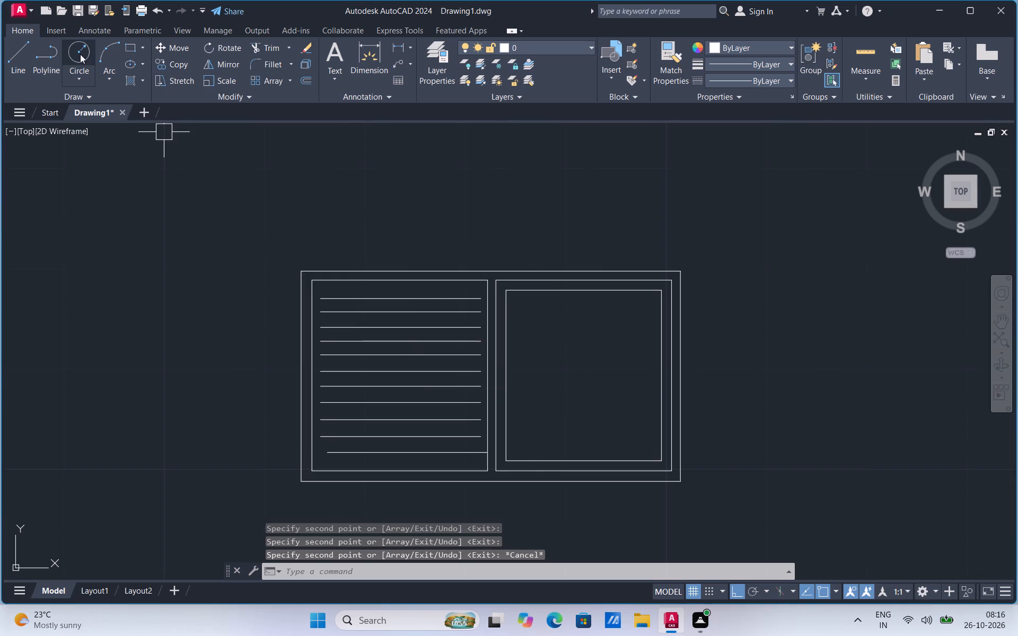
{"action": "left_click", "coordinate": [80, 54]}
{"action": "left_click", "coordinate": [78, 77]}
{"action": "left_click", "coordinate": [80, 95]}
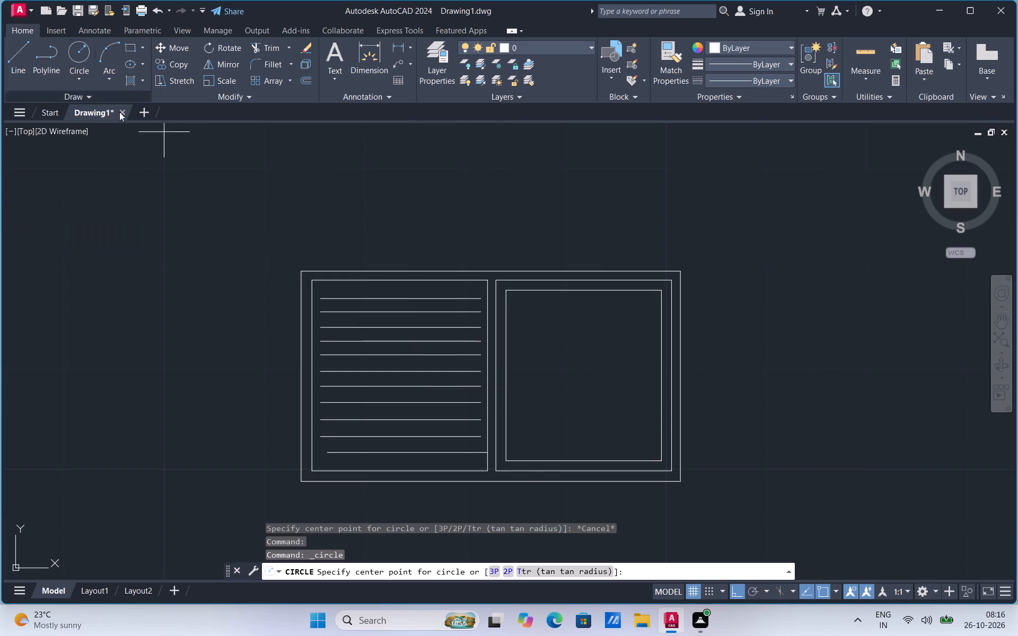
{"action": "left_click", "coordinate": [582, 377]}
{"action": "left_click", "coordinate": [584, 364]}
Explode the left compartment's rectangle and the right compartment's outer rectangle into separate lines.
{"action": "scroll", "coordinate": [525, 342], "scroll_direction": "down", "scroll_amount": 1}
{"action": "scroll", "coordinate": [497, 378], "scroll_direction": "up", "scroll_amount": 1}
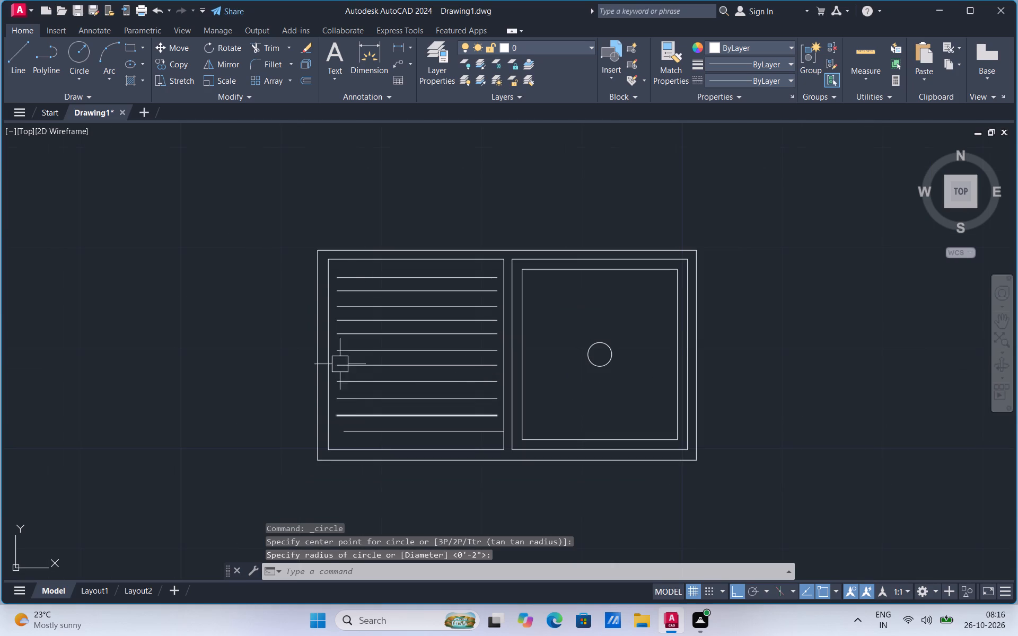
{"action": "scroll", "coordinate": [325, 274], "scroll_direction": "up", "scroll_amount": 2}
{"action": "left_click", "coordinate": [331, 239]}
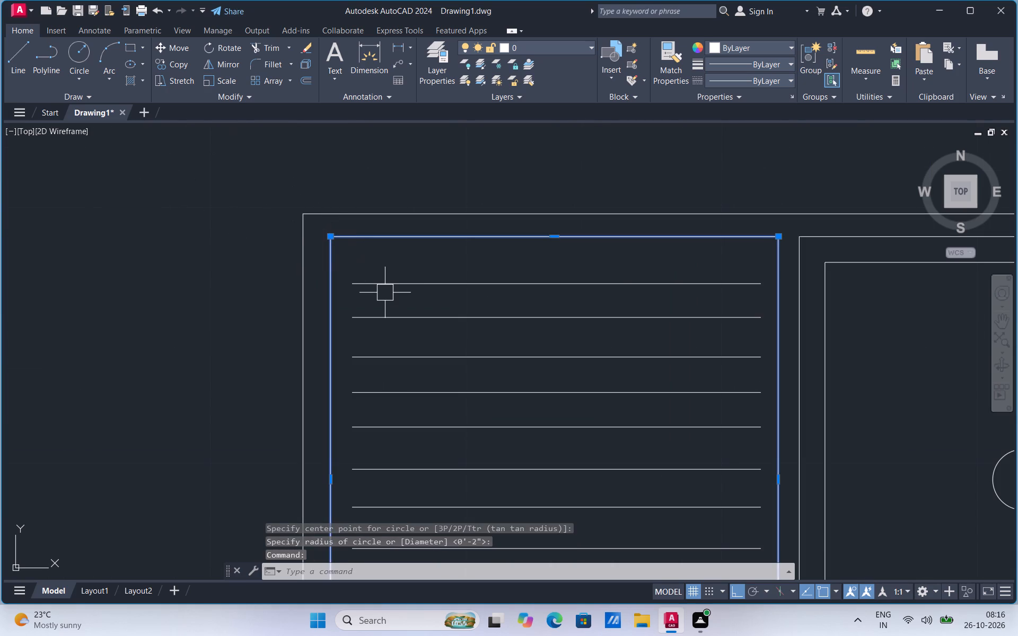
{"action": "type", "text": "ex"}
{"action": "left_click", "coordinate": [435, 332]}
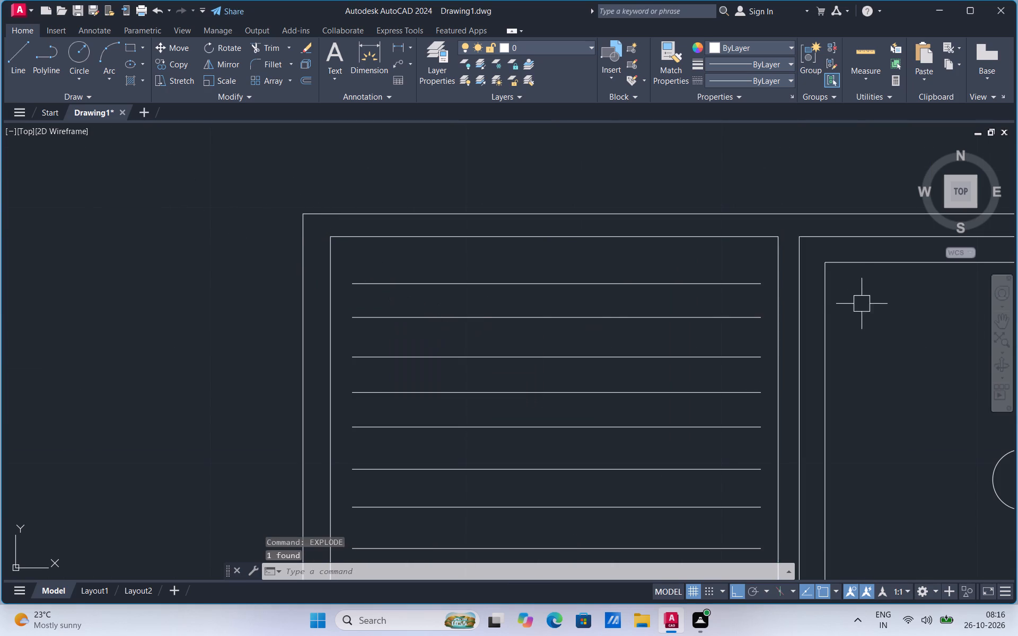
{"action": "left_click", "coordinate": [858, 241]}
{"action": "type", "text": "ex"}
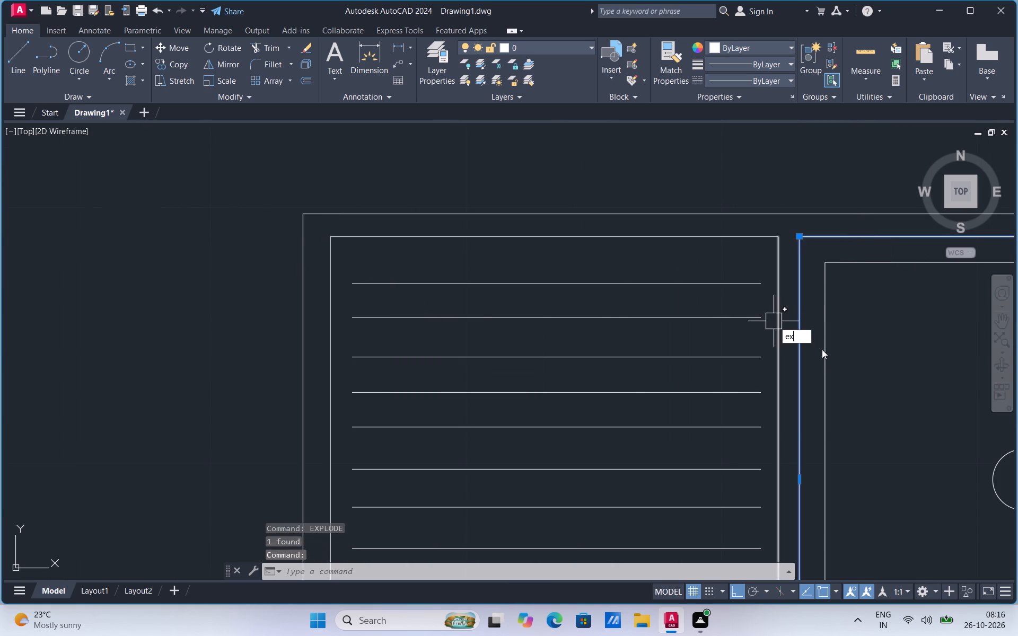
{"action": "left_click", "coordinate": [825, 360]}
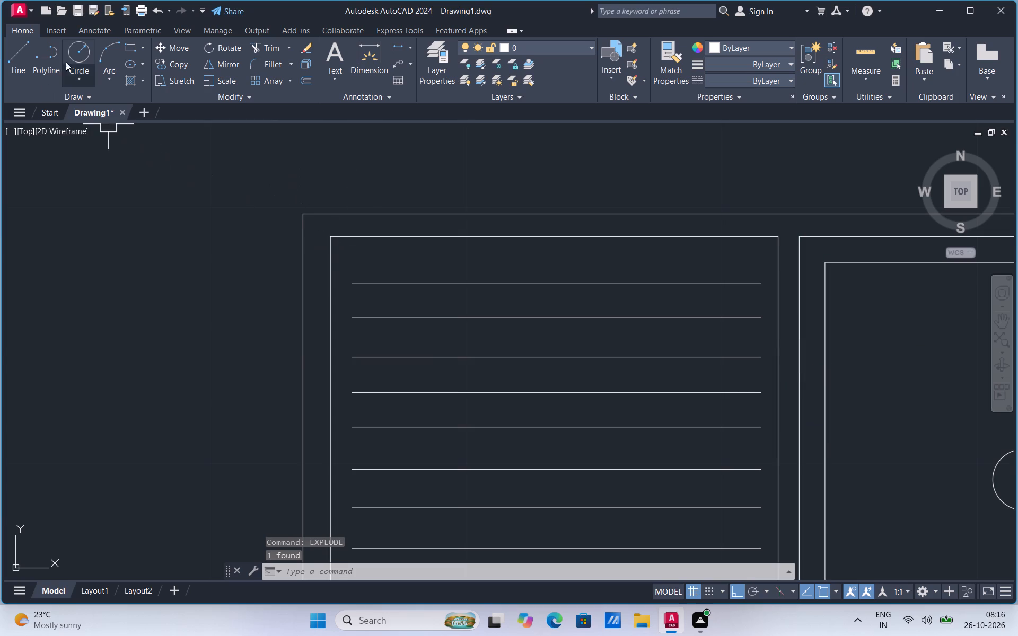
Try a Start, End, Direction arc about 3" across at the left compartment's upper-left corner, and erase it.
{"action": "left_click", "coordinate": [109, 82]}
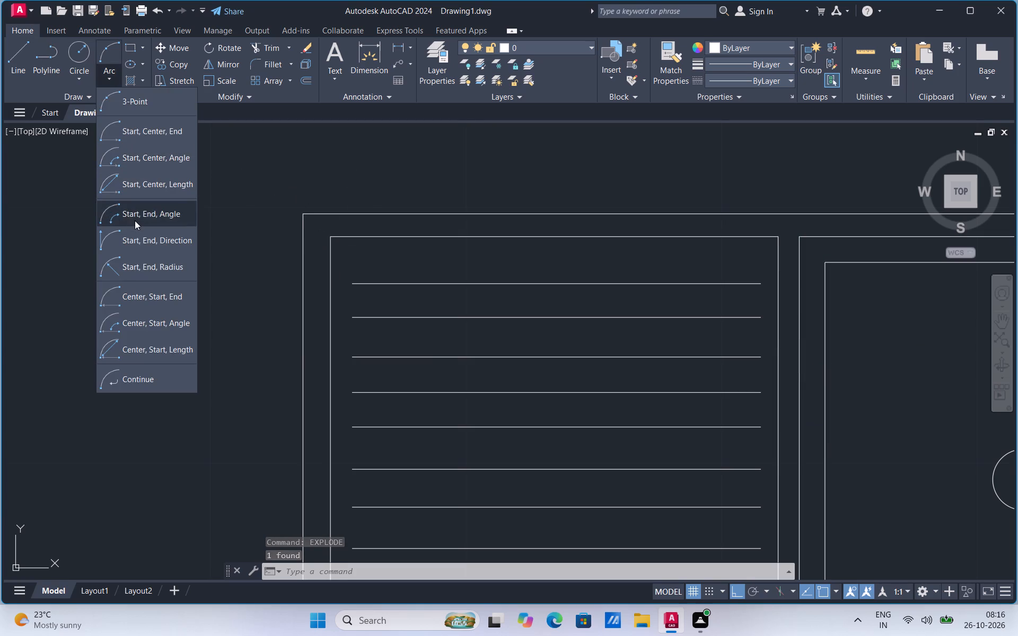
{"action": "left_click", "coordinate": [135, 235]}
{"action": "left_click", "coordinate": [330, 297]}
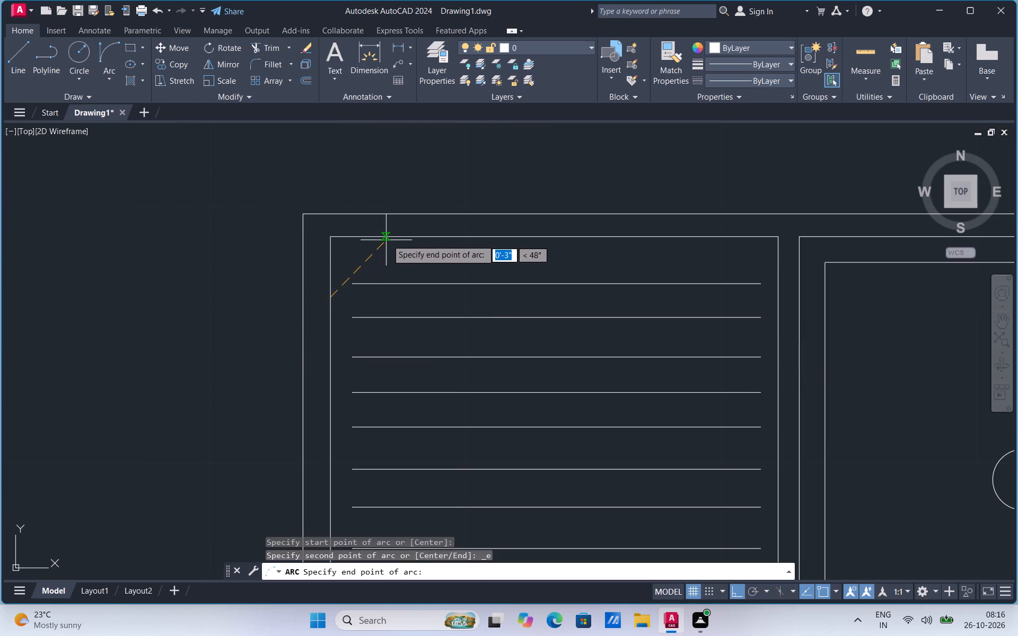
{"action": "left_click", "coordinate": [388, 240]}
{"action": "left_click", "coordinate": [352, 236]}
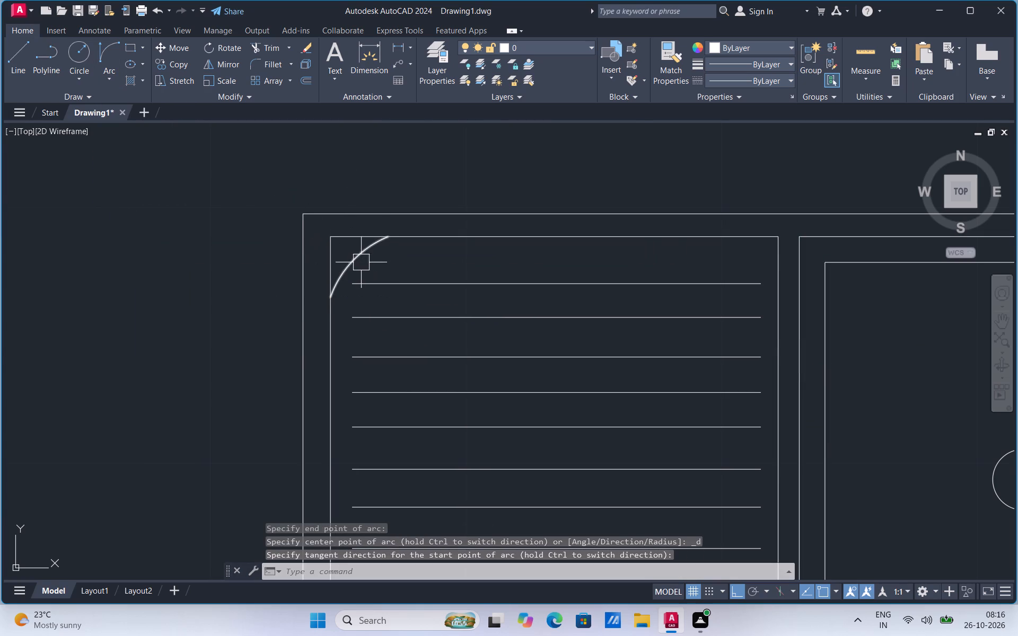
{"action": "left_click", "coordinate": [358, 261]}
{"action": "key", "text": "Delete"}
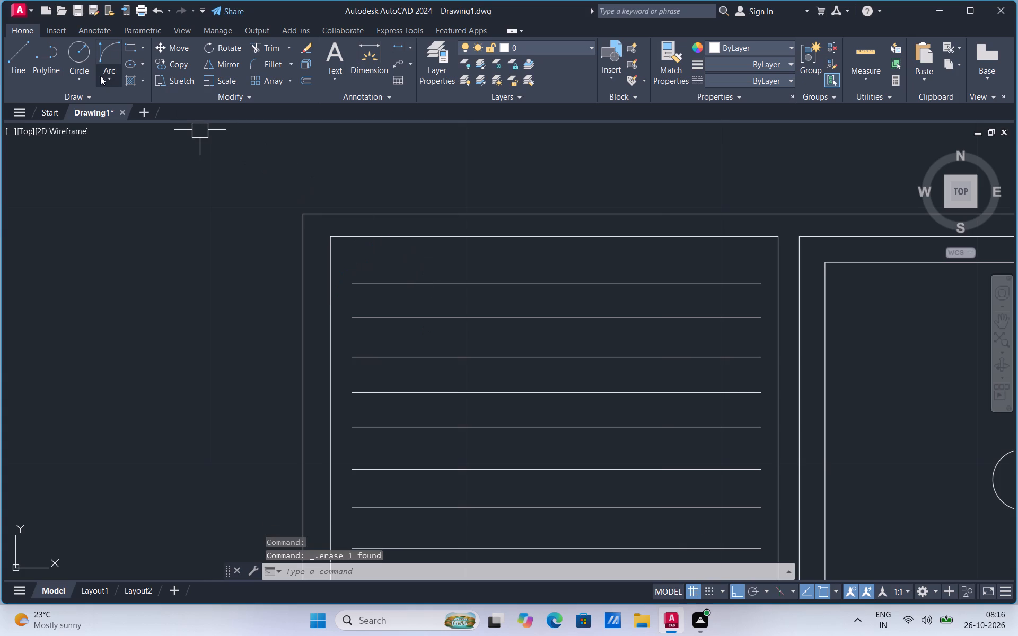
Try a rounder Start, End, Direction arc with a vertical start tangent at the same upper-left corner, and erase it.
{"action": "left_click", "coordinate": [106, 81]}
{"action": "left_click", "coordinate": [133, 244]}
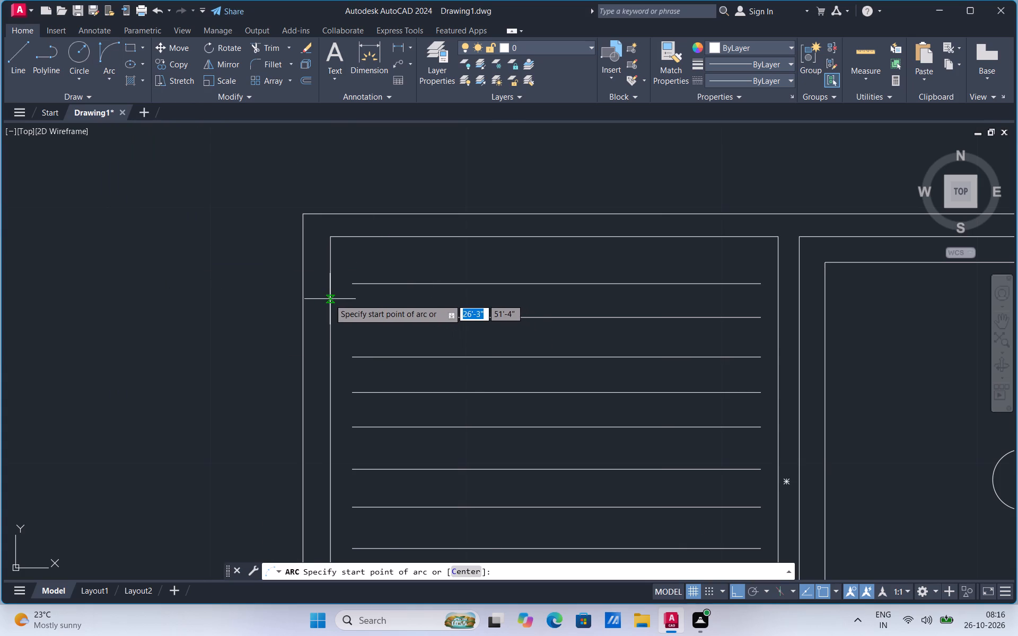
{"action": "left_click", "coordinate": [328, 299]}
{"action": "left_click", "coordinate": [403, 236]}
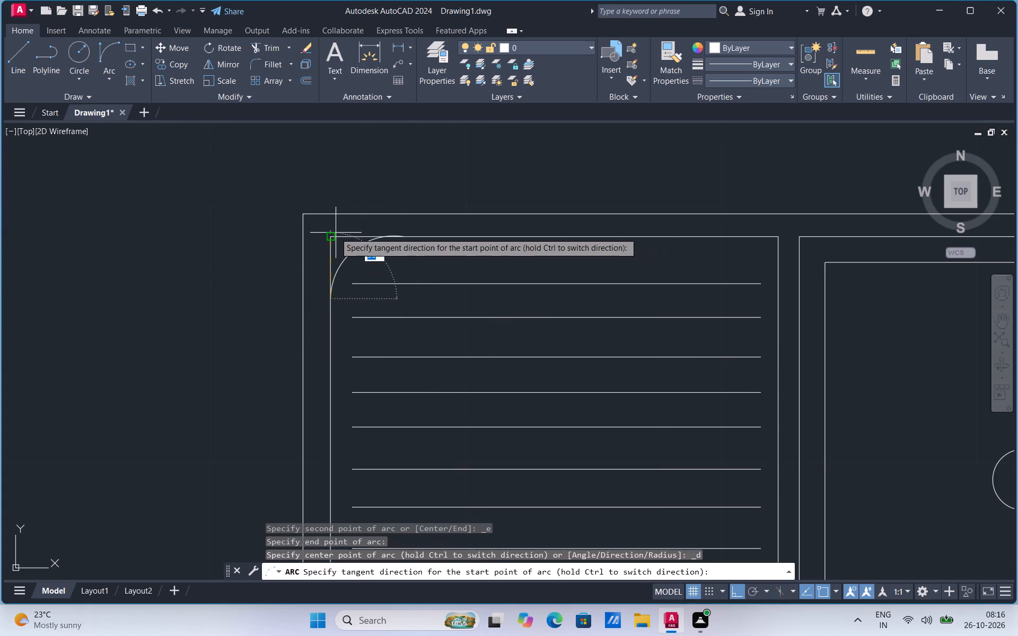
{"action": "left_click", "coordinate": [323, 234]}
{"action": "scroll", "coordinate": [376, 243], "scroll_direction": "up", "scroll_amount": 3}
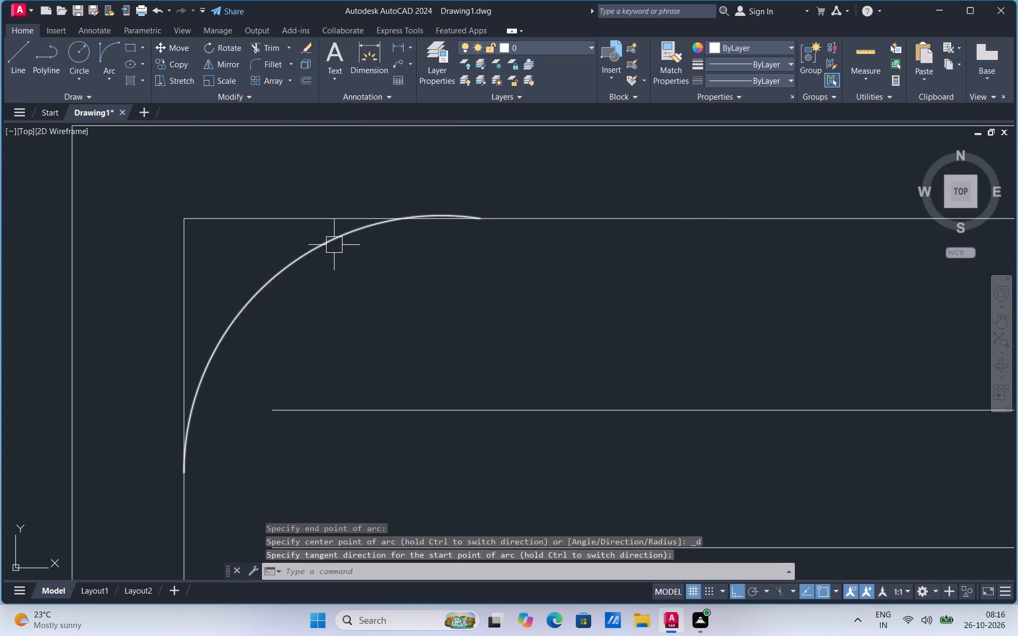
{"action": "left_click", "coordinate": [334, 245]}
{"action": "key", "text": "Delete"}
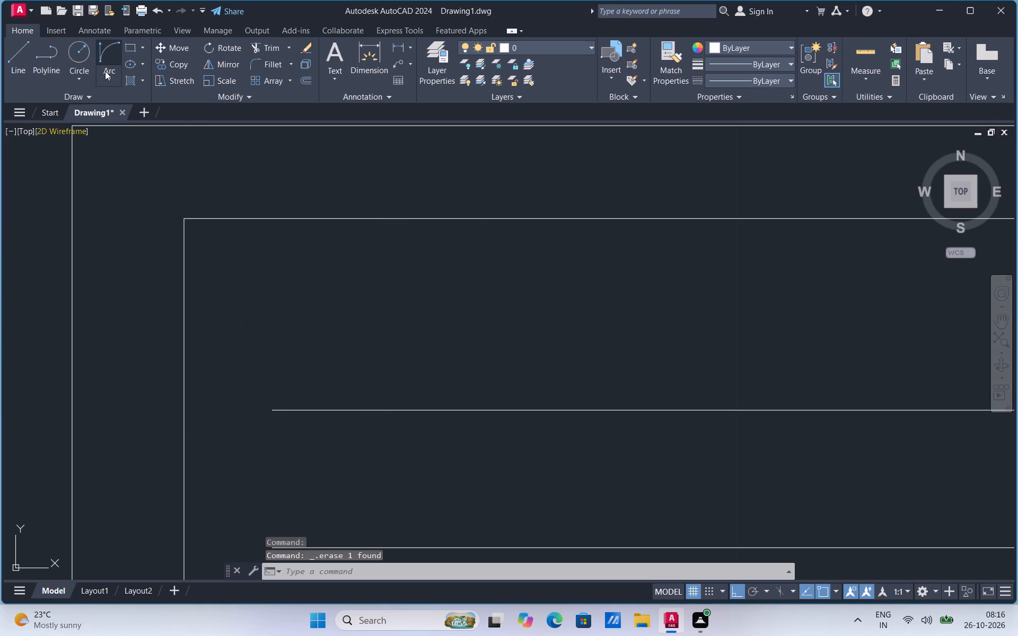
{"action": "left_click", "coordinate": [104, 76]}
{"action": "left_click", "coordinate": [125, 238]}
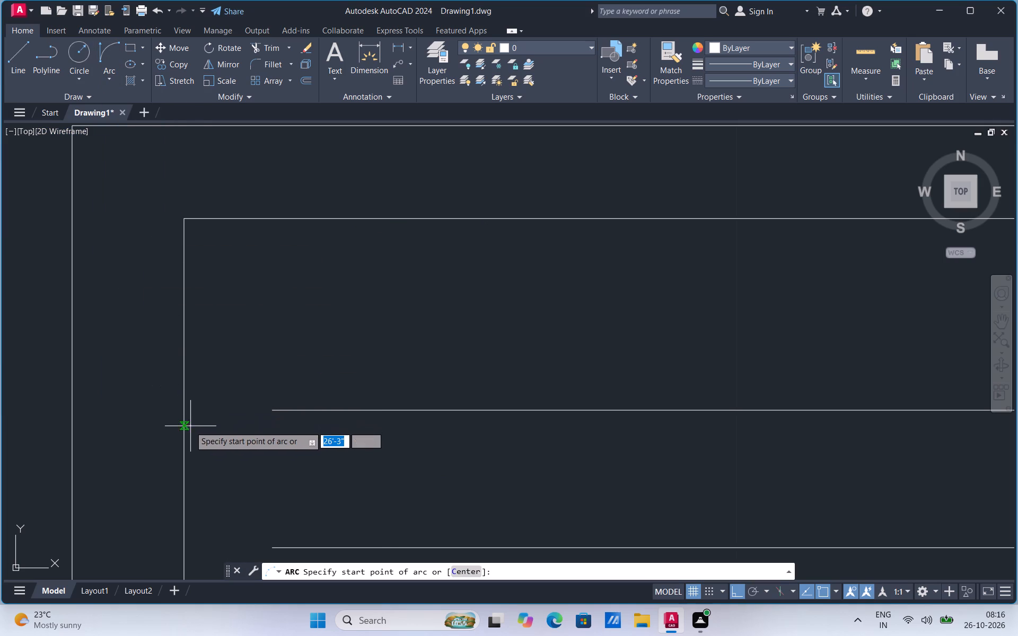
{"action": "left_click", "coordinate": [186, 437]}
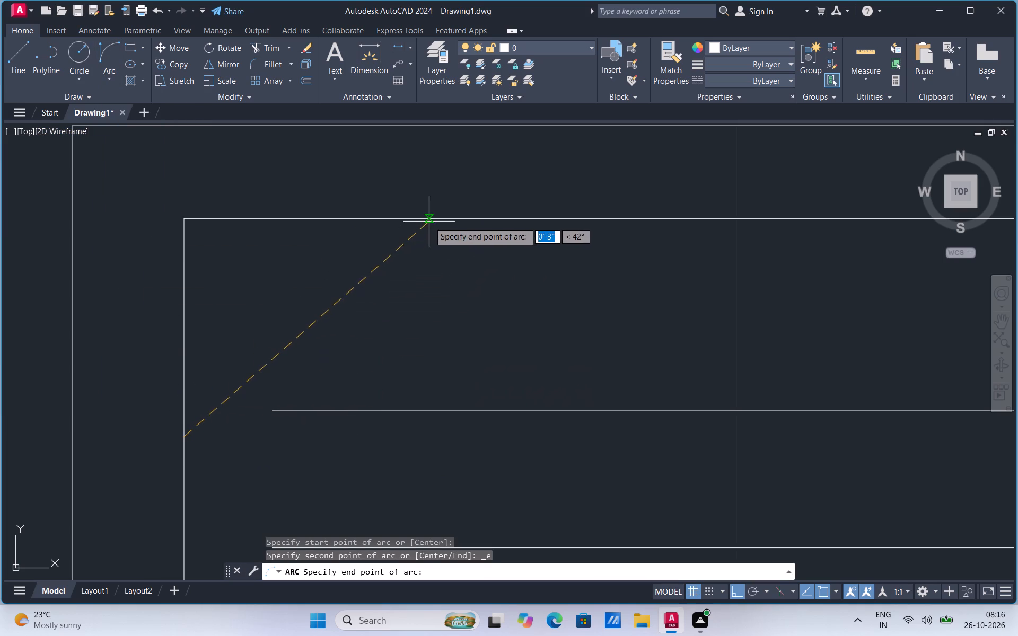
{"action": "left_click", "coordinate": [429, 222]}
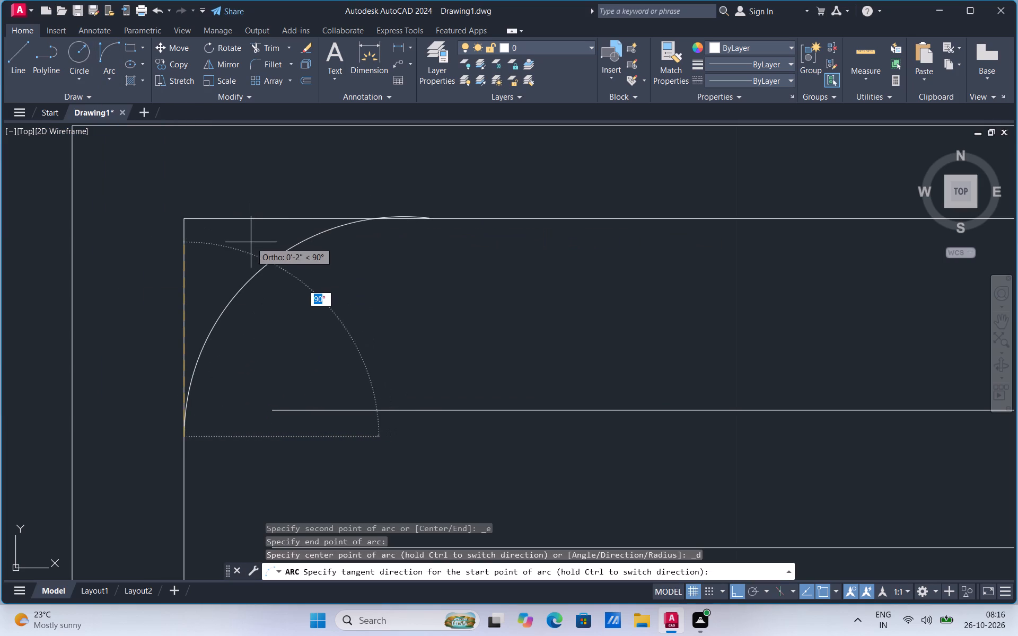
Round the left compartment's upper-left corner with a Start, End, Direction arc using a vertical start tangent, and trim the square corner lines.
{"action": "left_click", "coordinate": [113, 77]}
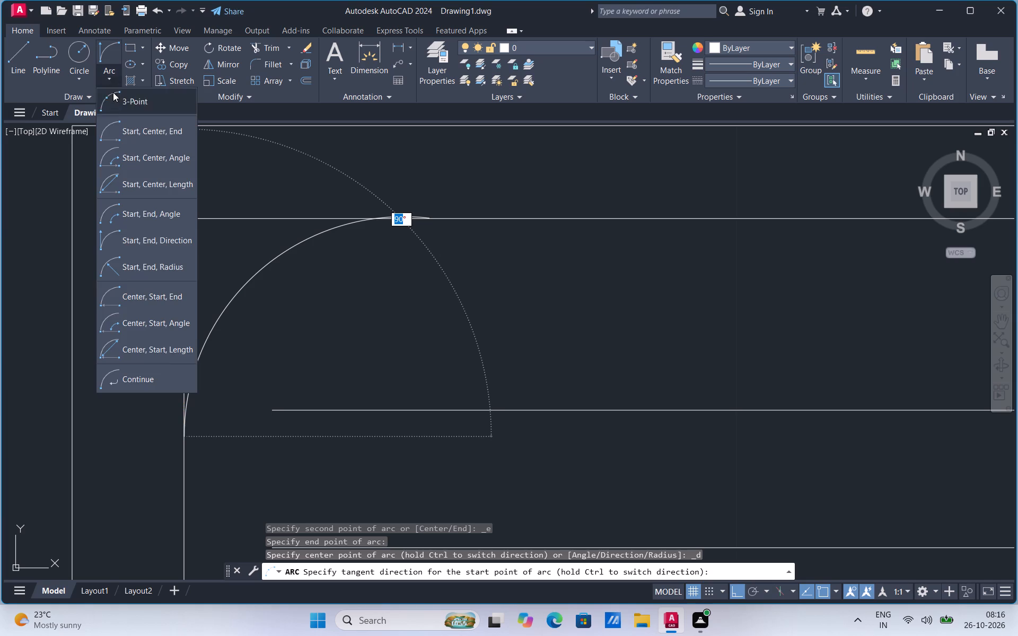
{"action": "left_click", "coordinate": [134, 242]}
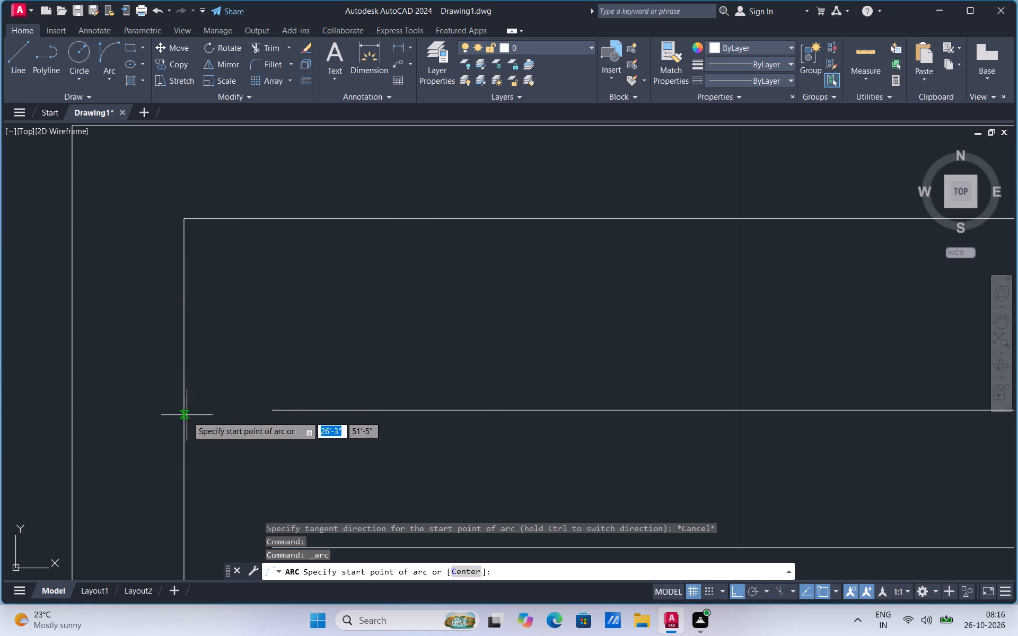
{"action": "left_click", "coordinate": [184, 435]}
{"action": "left_click", "coordinate": [365, 220]}
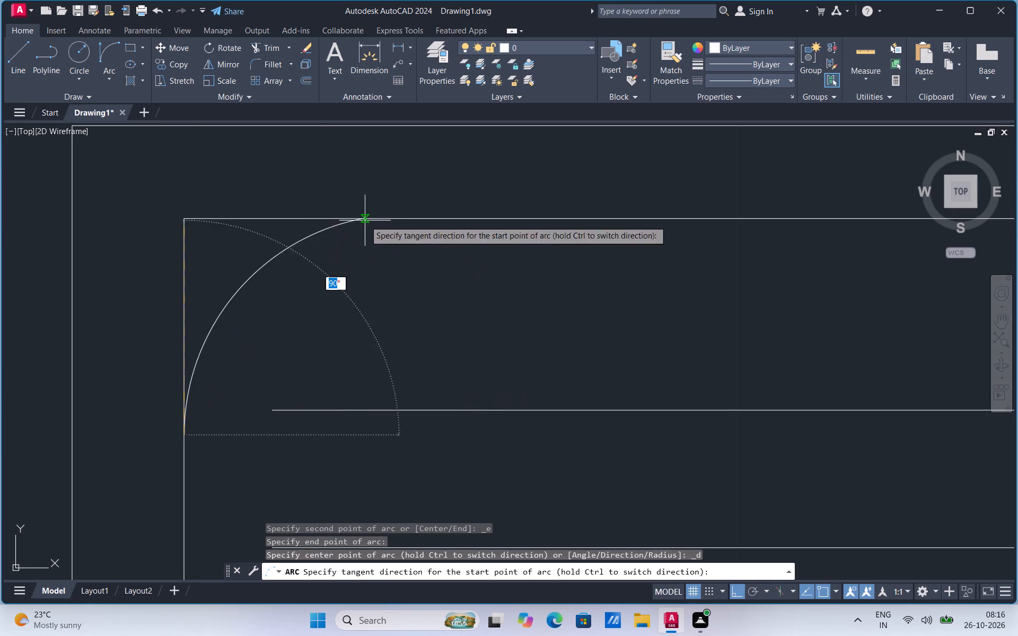
{"action": "left_click", "coordinate": [227, 226]}
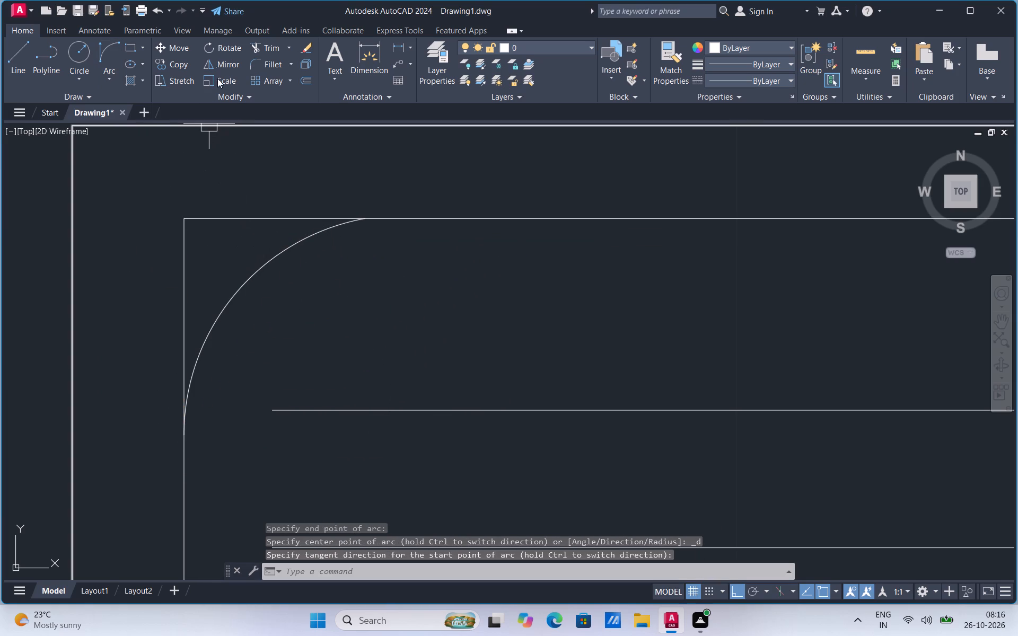
{"action": "left_click", "coordinate": [274, 47]}
{"action": "left_click", "coordinate": [221, 213]}
{"action": "left_click", "coordinate": [178, 265]}
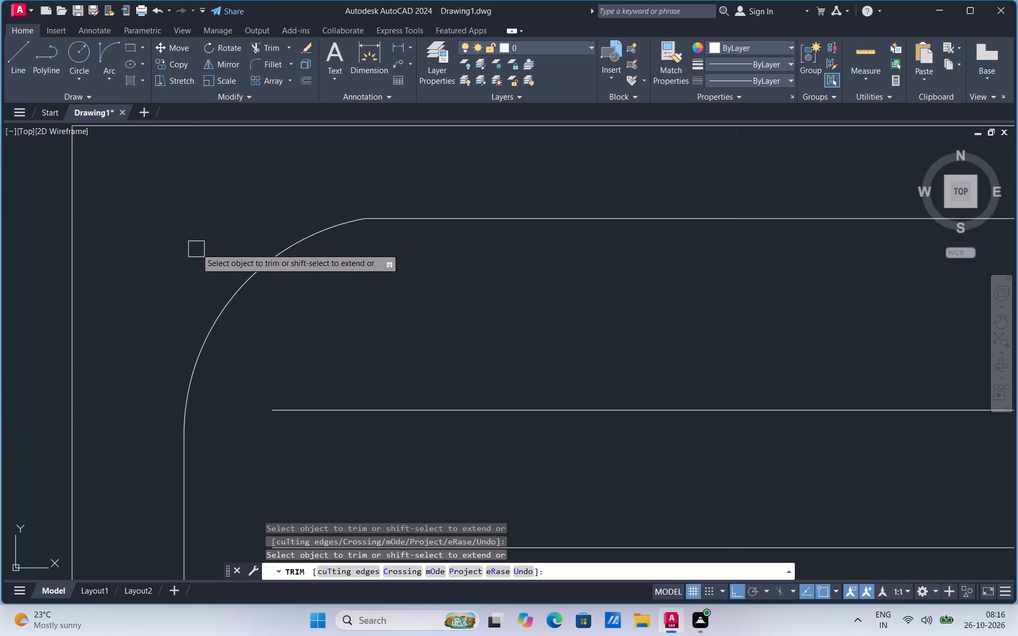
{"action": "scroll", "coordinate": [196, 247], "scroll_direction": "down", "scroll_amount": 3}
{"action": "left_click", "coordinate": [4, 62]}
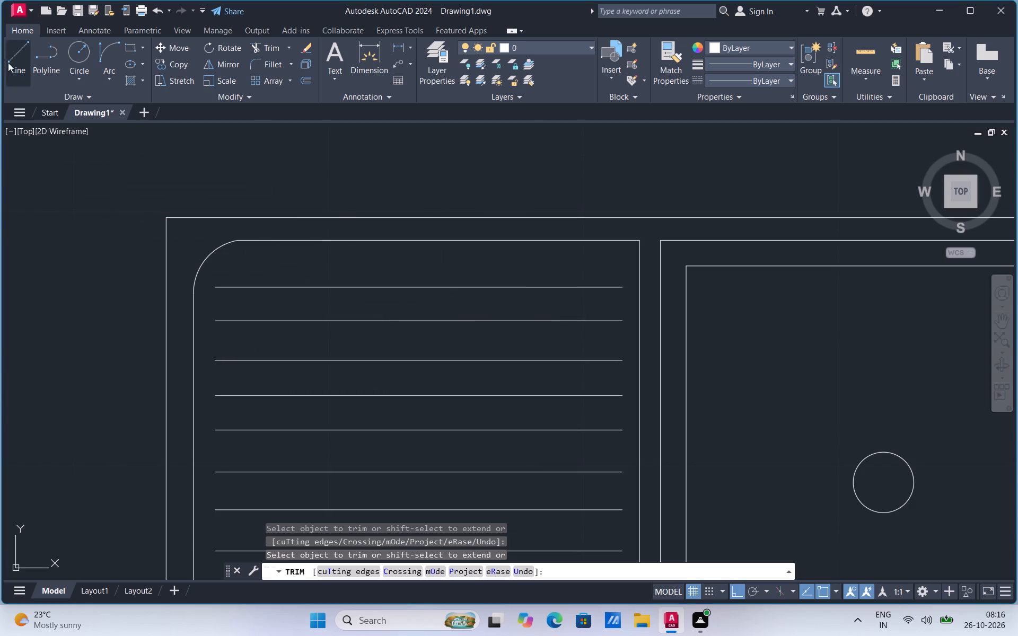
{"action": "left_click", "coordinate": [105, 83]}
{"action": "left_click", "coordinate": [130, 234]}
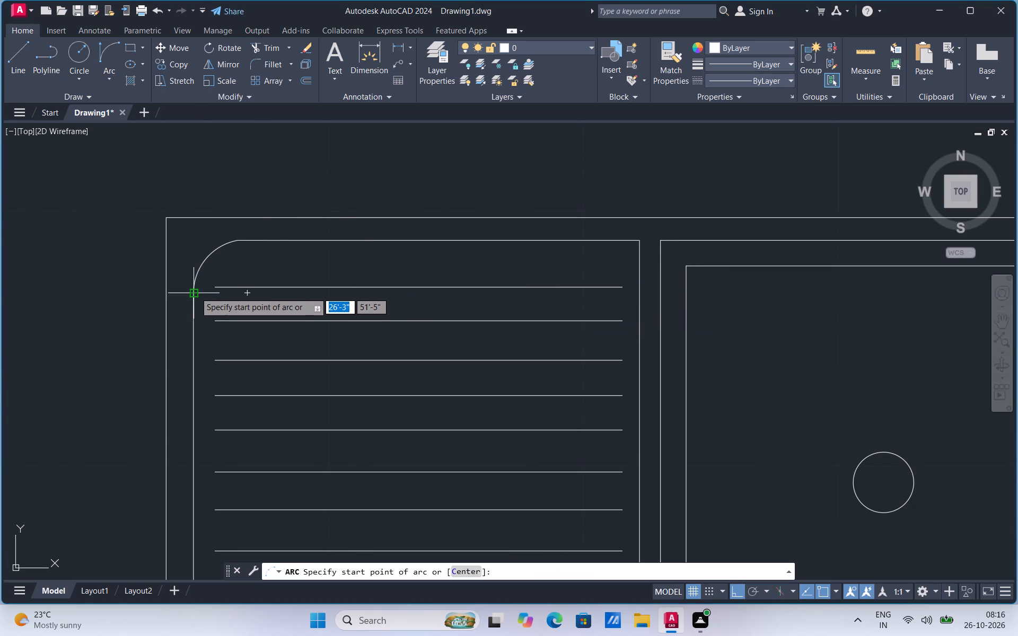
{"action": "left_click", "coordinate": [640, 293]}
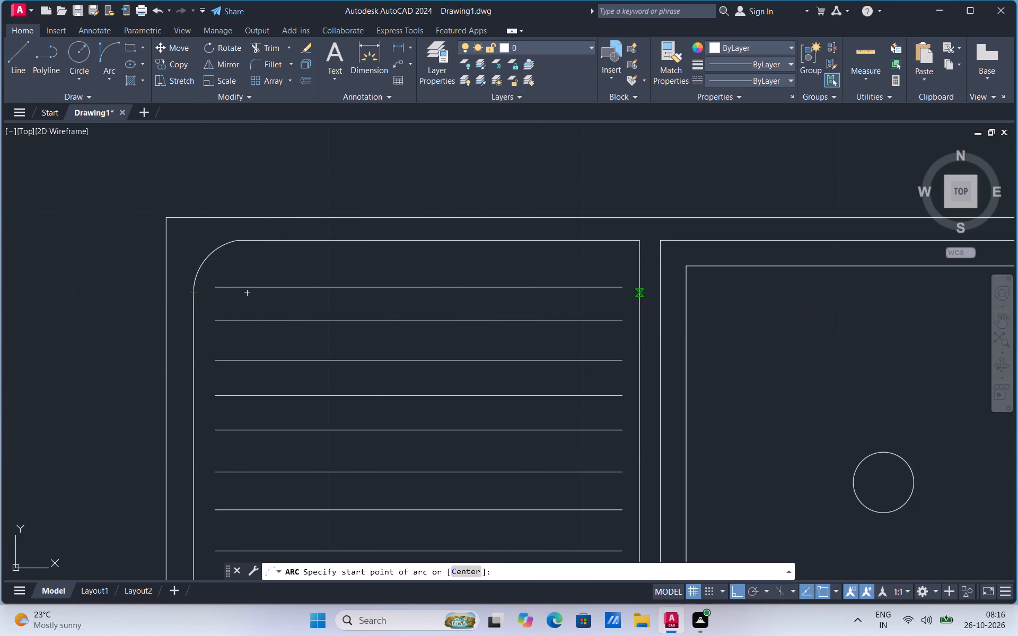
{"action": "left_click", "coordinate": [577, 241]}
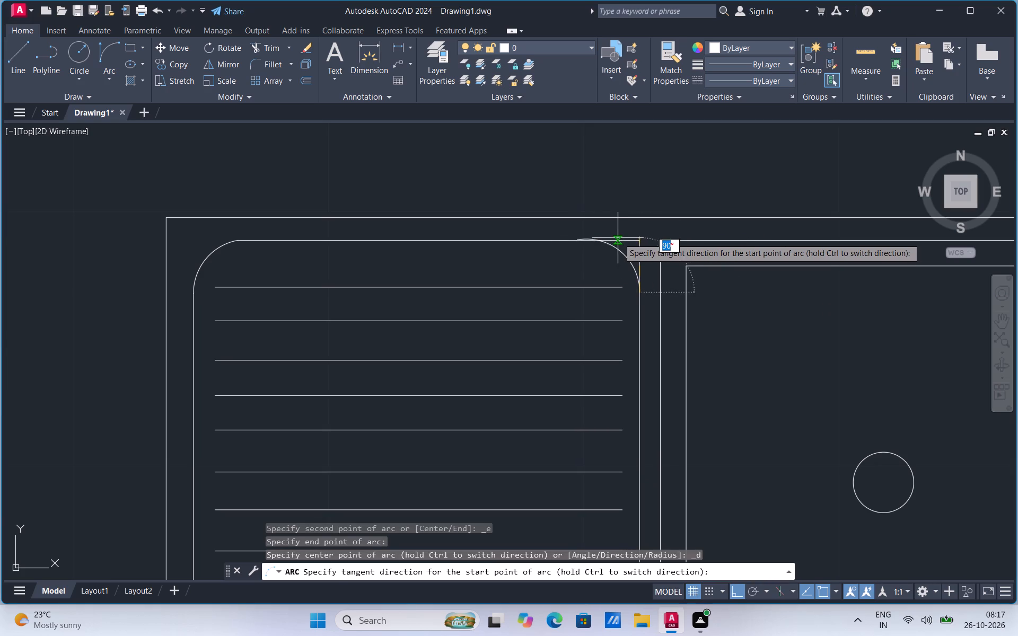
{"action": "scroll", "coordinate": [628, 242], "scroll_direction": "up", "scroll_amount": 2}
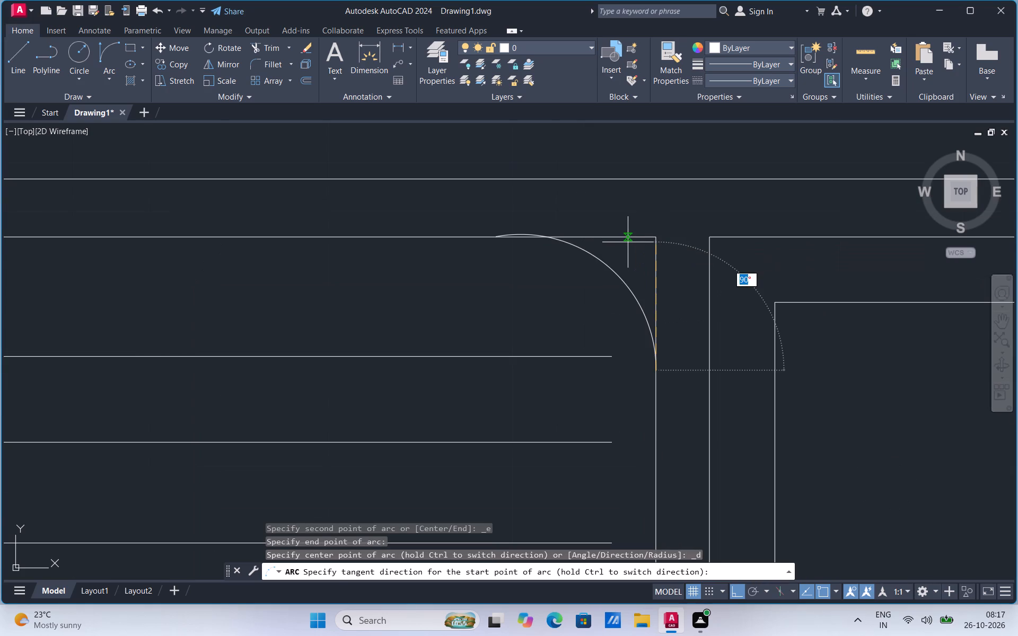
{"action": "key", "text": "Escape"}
Round the left compartment's upper-right corner with a Start, End, Direction arc from the top edge, tangent horizontally, and trim the corner lines.
{"action": "left_click", "coordinate": [106, 81]}
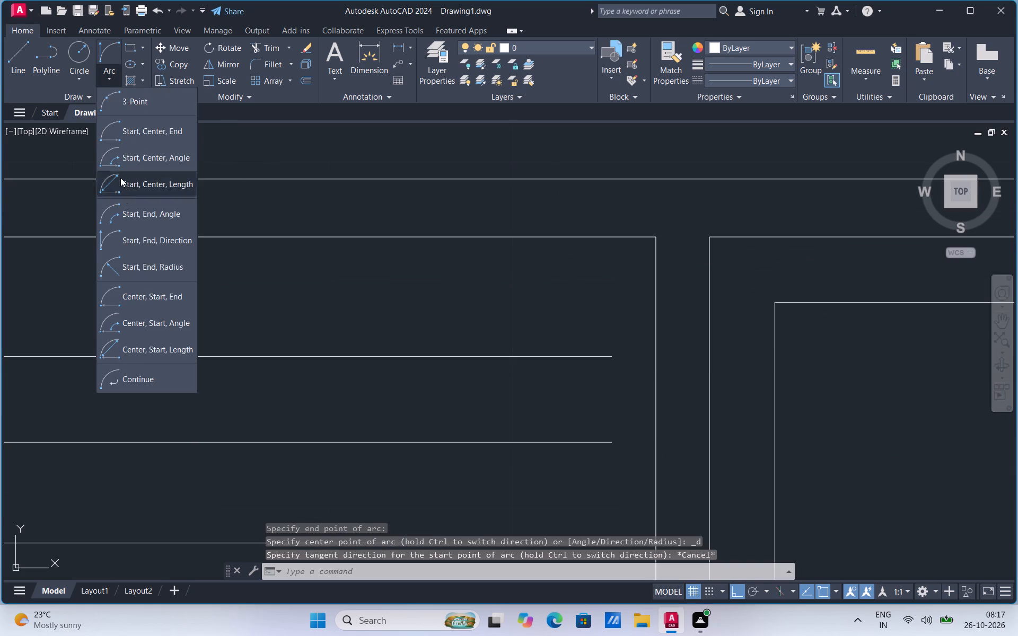
{"action": "left_click", "coordinate": [131, 244]}
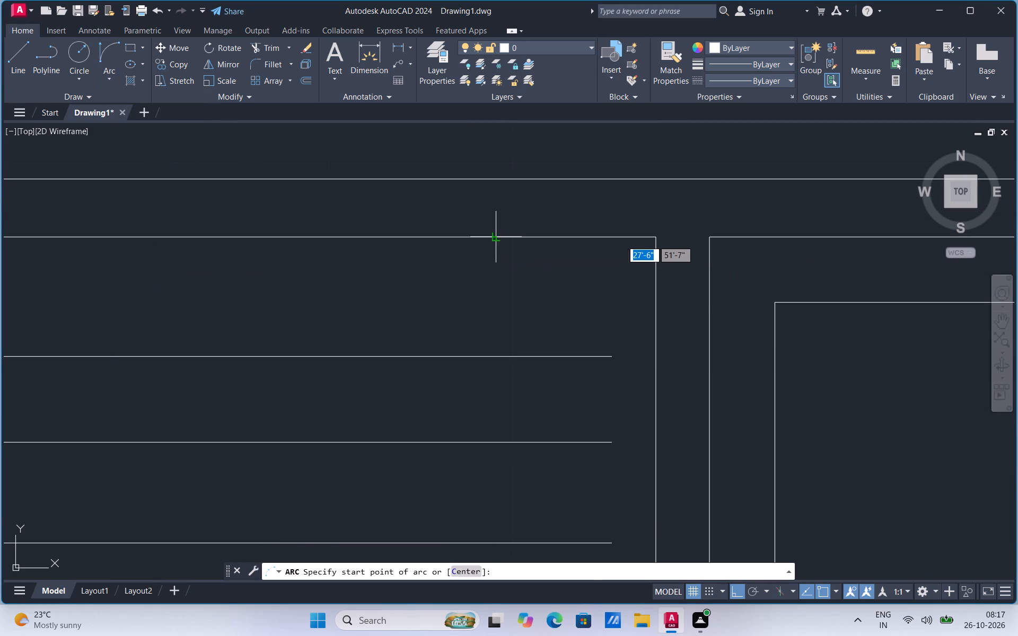
{"action": "left_click", "coordinate": [499, 240]}
{"action": "left_click", "coordinate": [655, 377]}
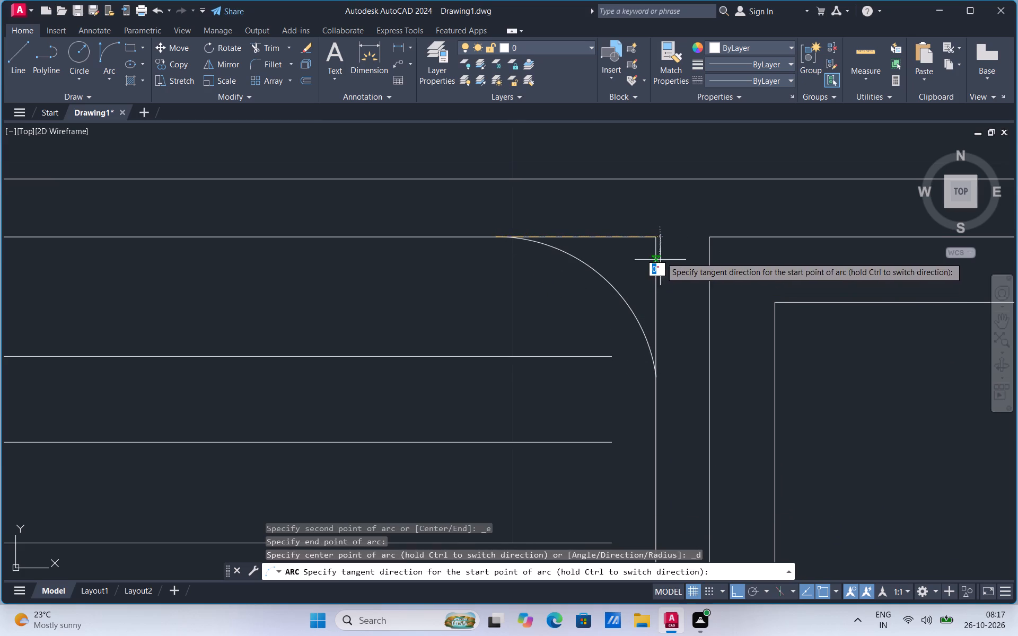
{"action": "left_click", "coordinate": [668, 200]}
{"action": "left_click", "coordinate": [260, 48]}
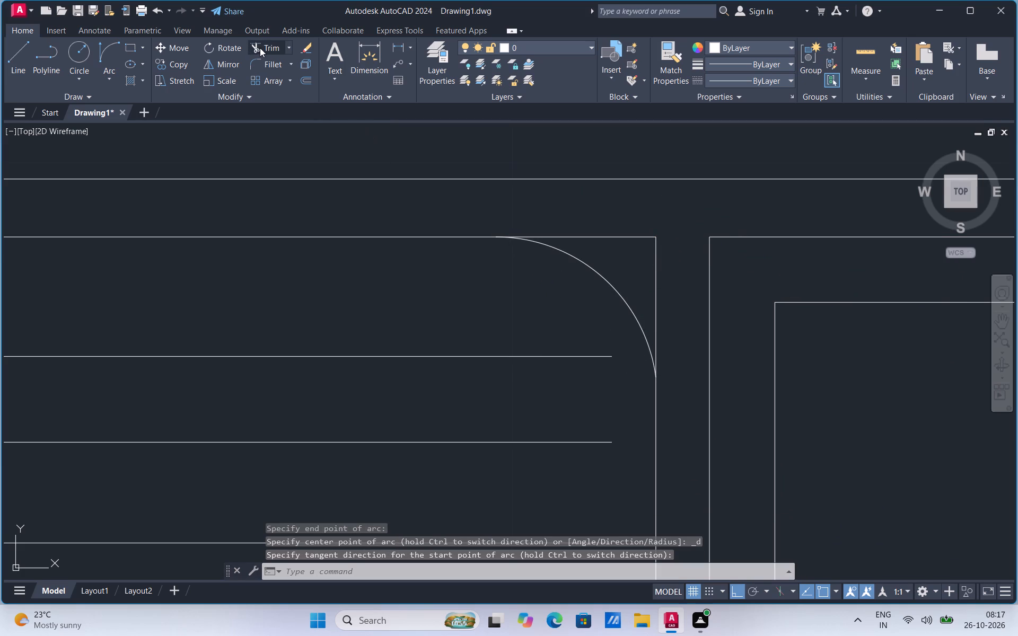
{"action": "left_click", "coordinate": [627, 237]}
{"action": "left_click", "coordinate": [654, 263]}
Round the left compartment's lower-left corner with a Start, End, Direction arc using a vertical start tangent, and trim the corner lines.
{"action": "scroll", "coordinate": [620, 171], "scroll_direction": "down", "scroll_amount": 3}
{"action": "scroll", "coordinate": [380, 504], "scroll_direction": "up", "scroll_amount": 1}
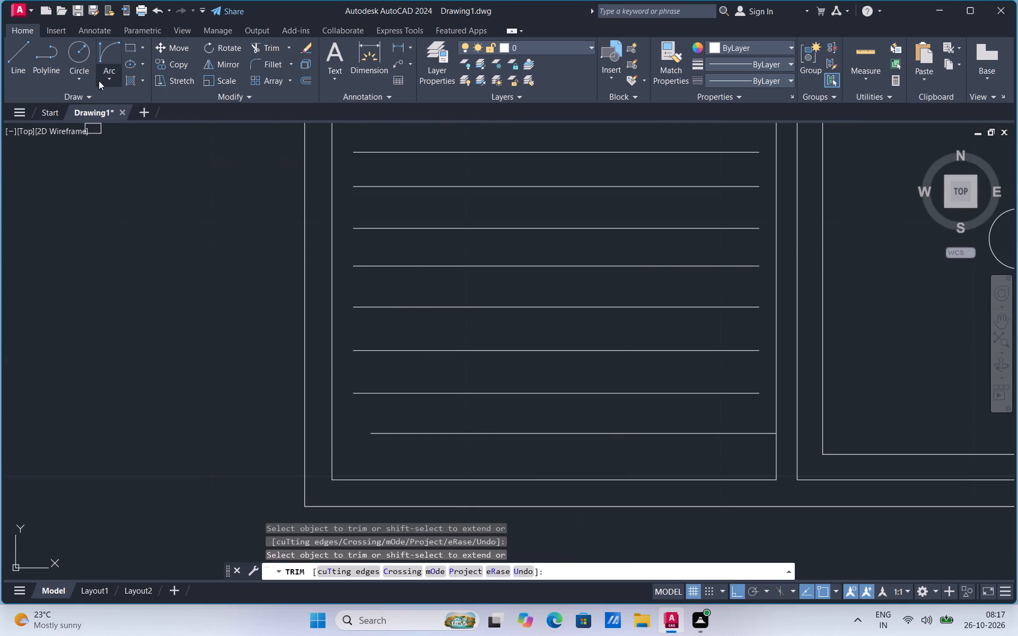
{"action": "left_click", "coordinate": [103, 78]}
{"action": "left_click", "coordinate": [134, 239]}
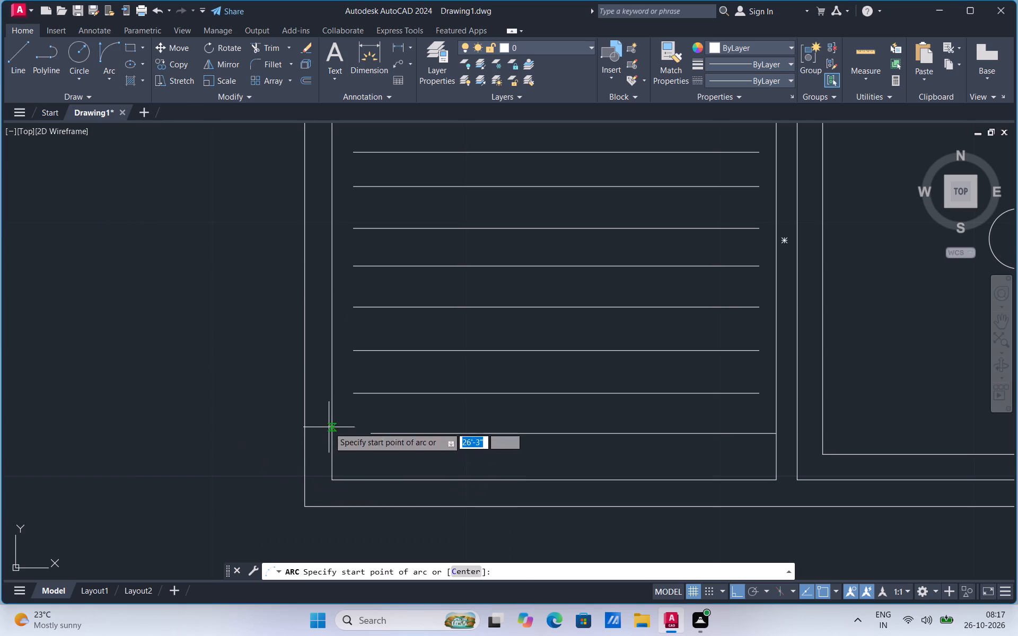
{"action": "left_click", "coordinate": [331, 417]}
{"action": "left_click", "coordinate": [401, 478]}
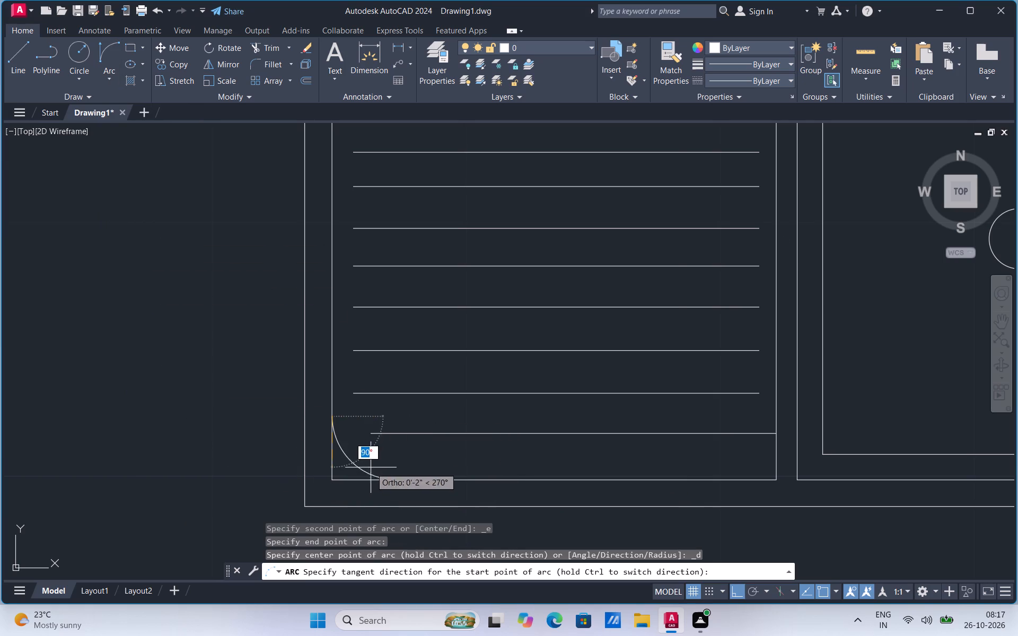
{"action": "left_click", "coordinate": [344, 461]}
{"action": "left_click_drag", "start_coordinate": [269, 47], "coordinate": [271, 64]}
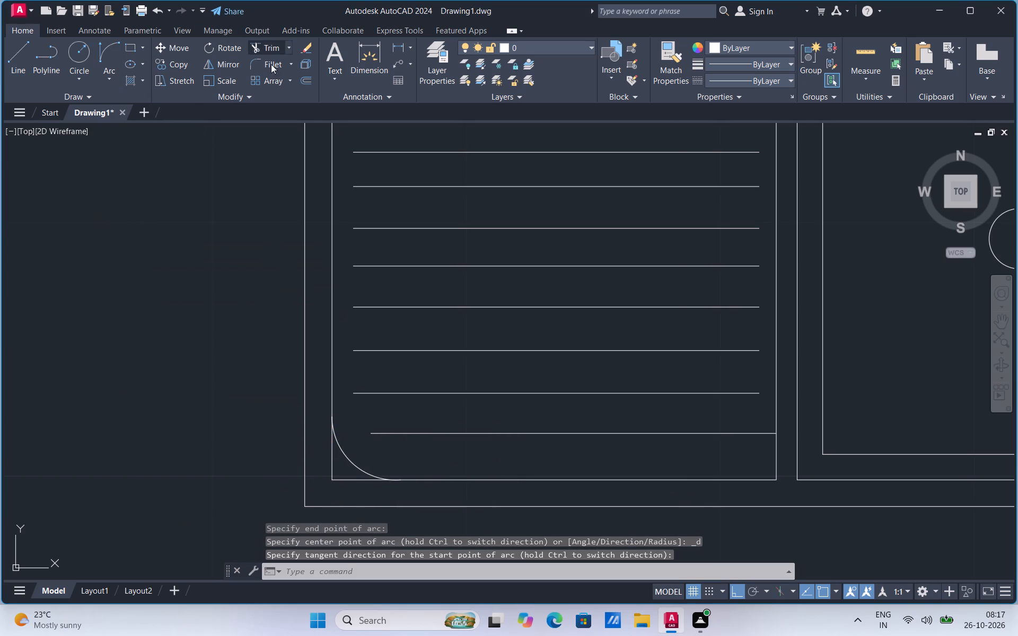
{"action": "left_click_drag", "start_coordinate": [271, 64], "coordinate": [270, 52]}
{"action": "left_click", "coordinate": [329, 463]}
{"action": "left_click", "coordinate": [340, 475]}
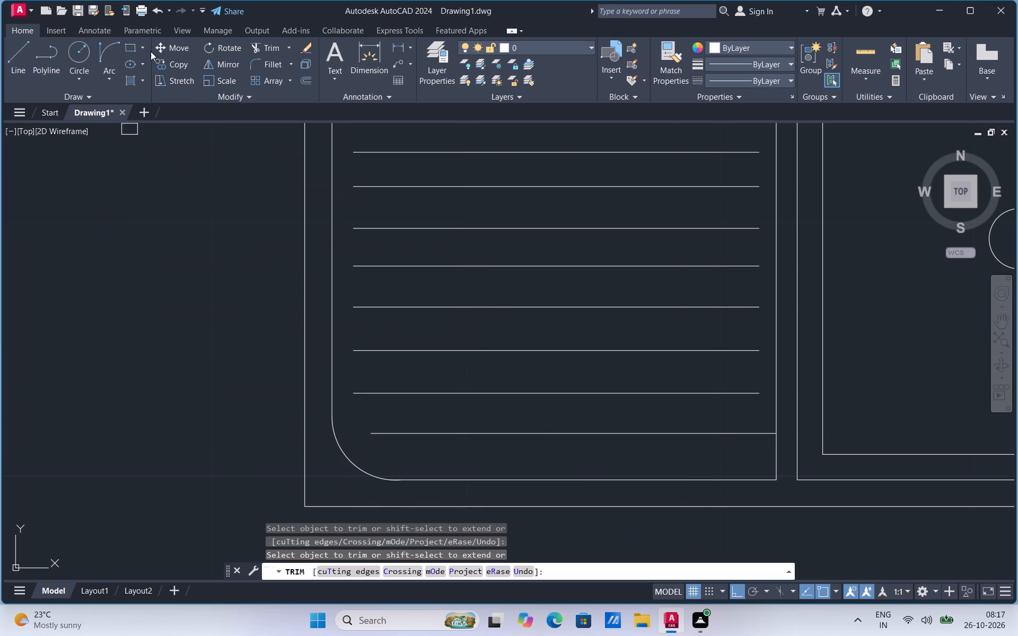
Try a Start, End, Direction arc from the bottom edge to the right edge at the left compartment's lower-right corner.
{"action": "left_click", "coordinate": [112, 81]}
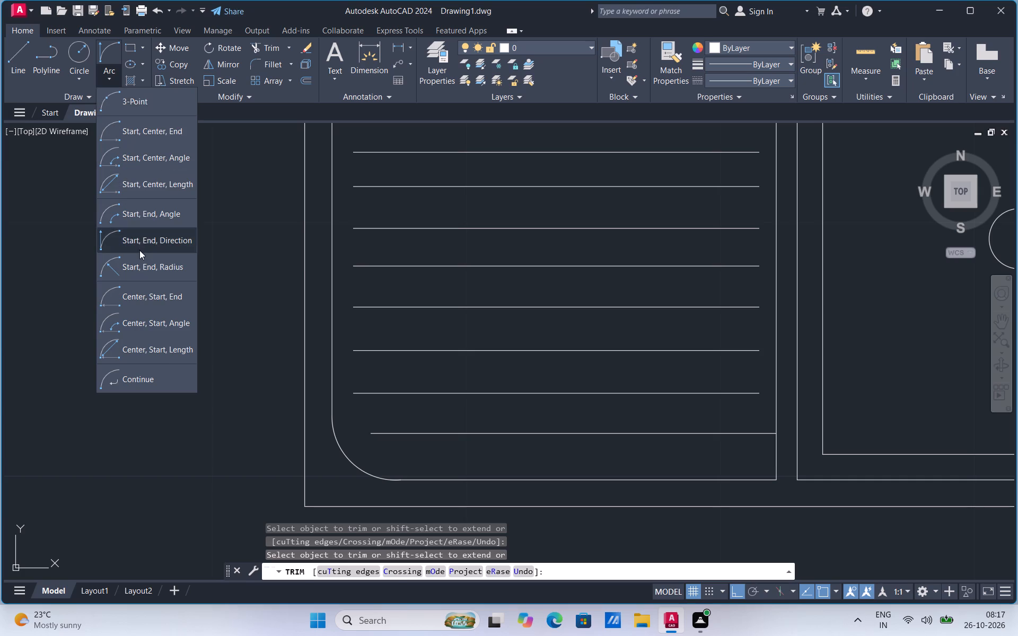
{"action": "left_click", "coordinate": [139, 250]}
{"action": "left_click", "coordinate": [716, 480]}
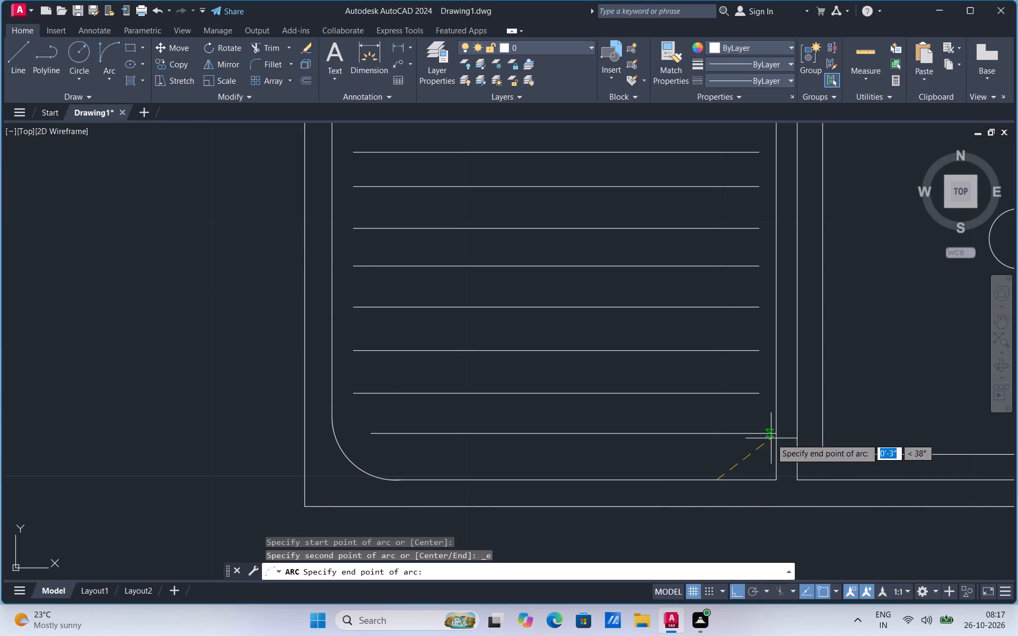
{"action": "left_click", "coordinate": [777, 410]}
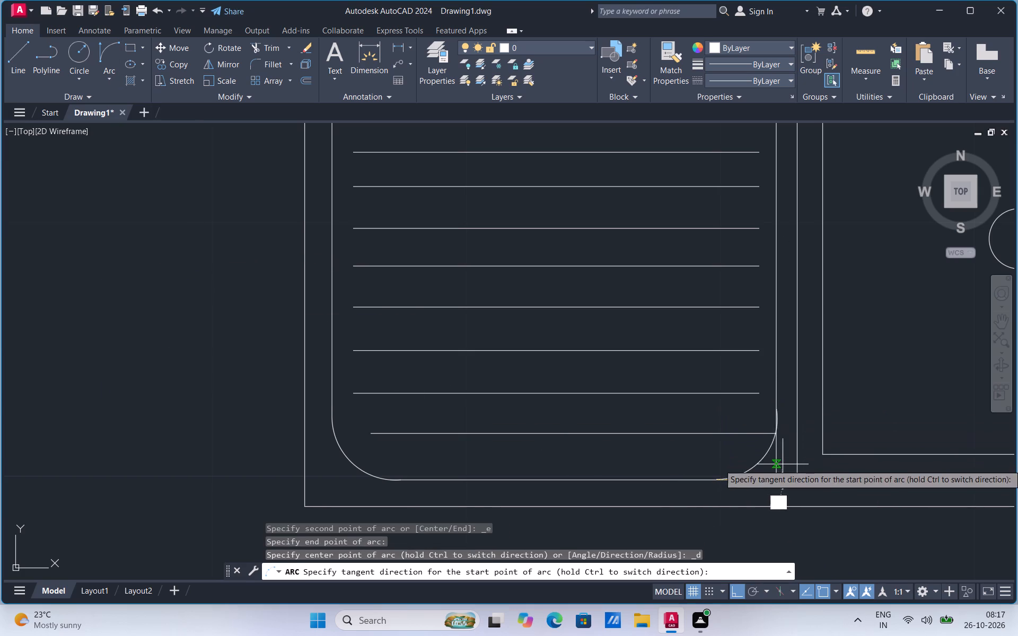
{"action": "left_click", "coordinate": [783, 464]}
Trim the lowest rib's overhang and the right edge's lower end at the lower-right corner, and remove the arc there piece by piece.
{"action": "scroll", "coordinate": [786, 474], "scroll_direction": "up", "scroll_amount": 2}
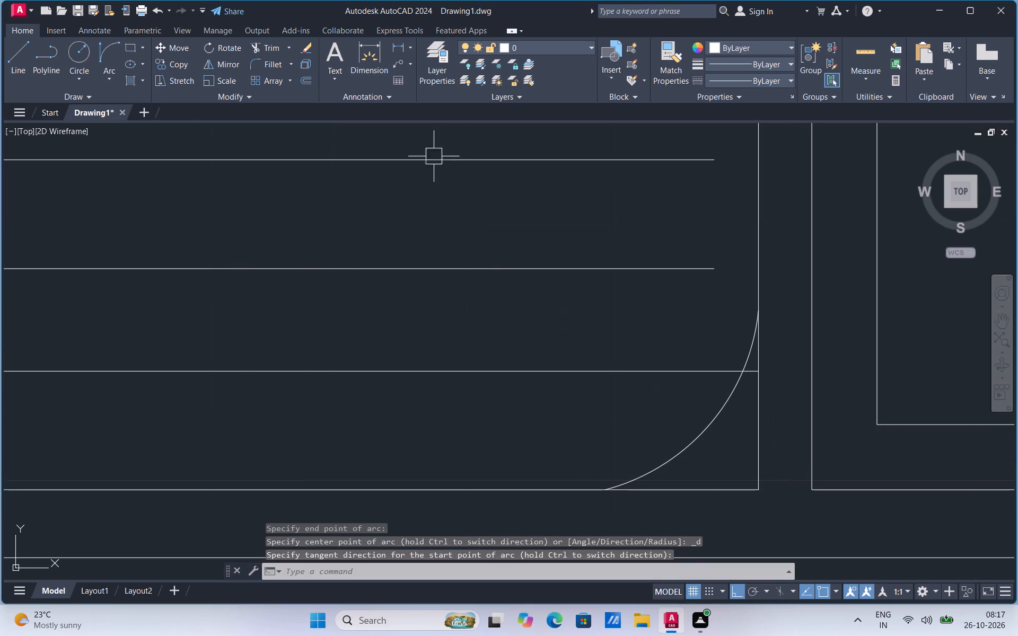
{"action": "left_click", "coordinate": [270, 50]}
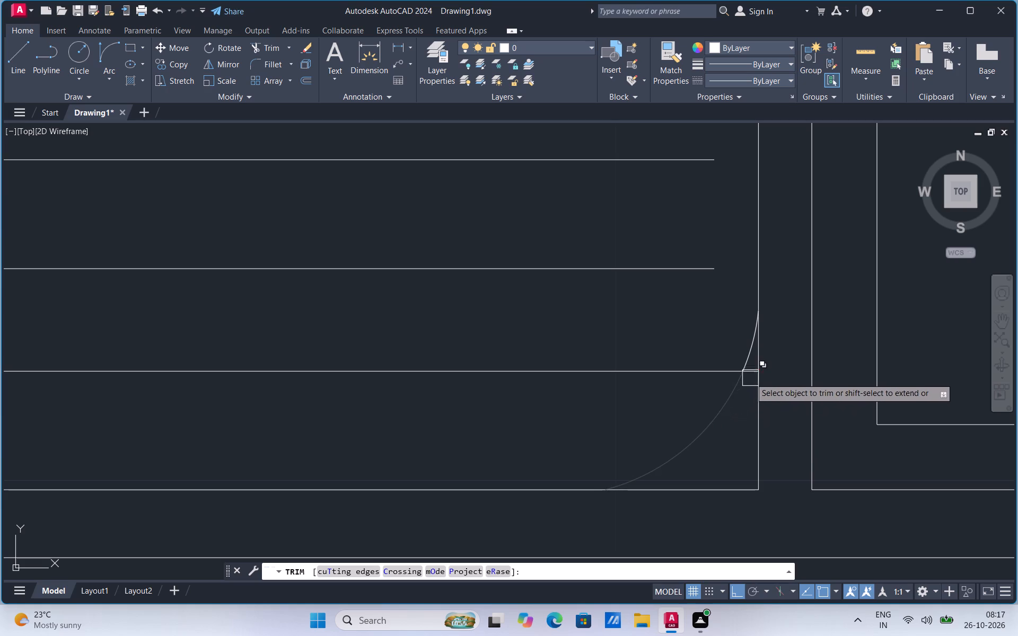
{"action": "left_click", "coordinate": [751, 377]}
{"action": "left_click", "coordinate": [756, 409]}
{"action": "scroll", "coordinate": [756, 381], "scroll_direction": "up", "scroll_amount": 1}
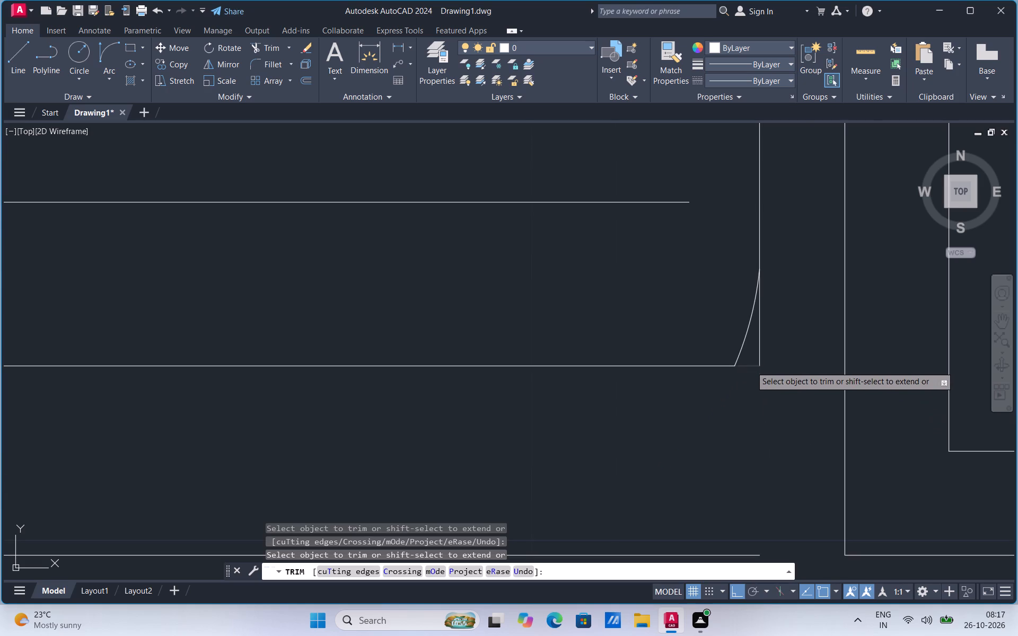
{"action": "left_click", "coordinate": [751, 366]}
{"action": "left_click", "coordinate": [759, 353]}
{"action": "left_click", "coordinate": [738, 338]}
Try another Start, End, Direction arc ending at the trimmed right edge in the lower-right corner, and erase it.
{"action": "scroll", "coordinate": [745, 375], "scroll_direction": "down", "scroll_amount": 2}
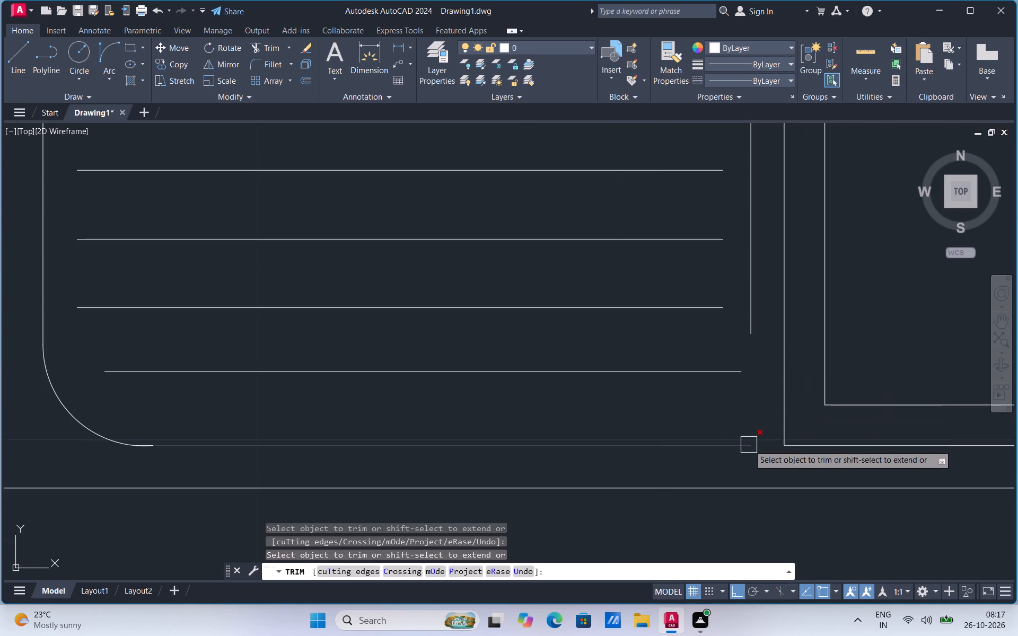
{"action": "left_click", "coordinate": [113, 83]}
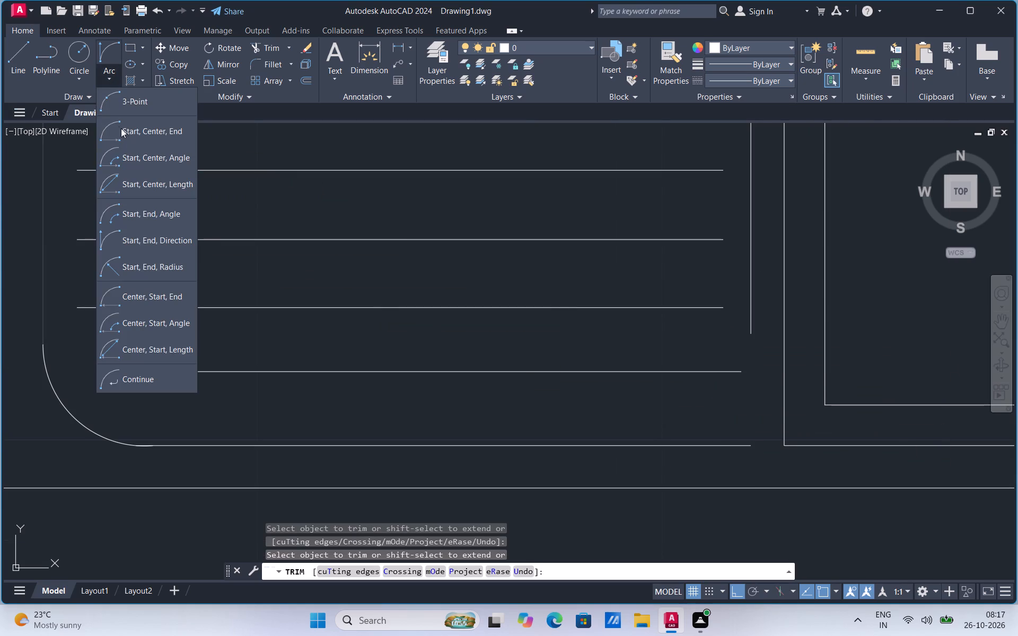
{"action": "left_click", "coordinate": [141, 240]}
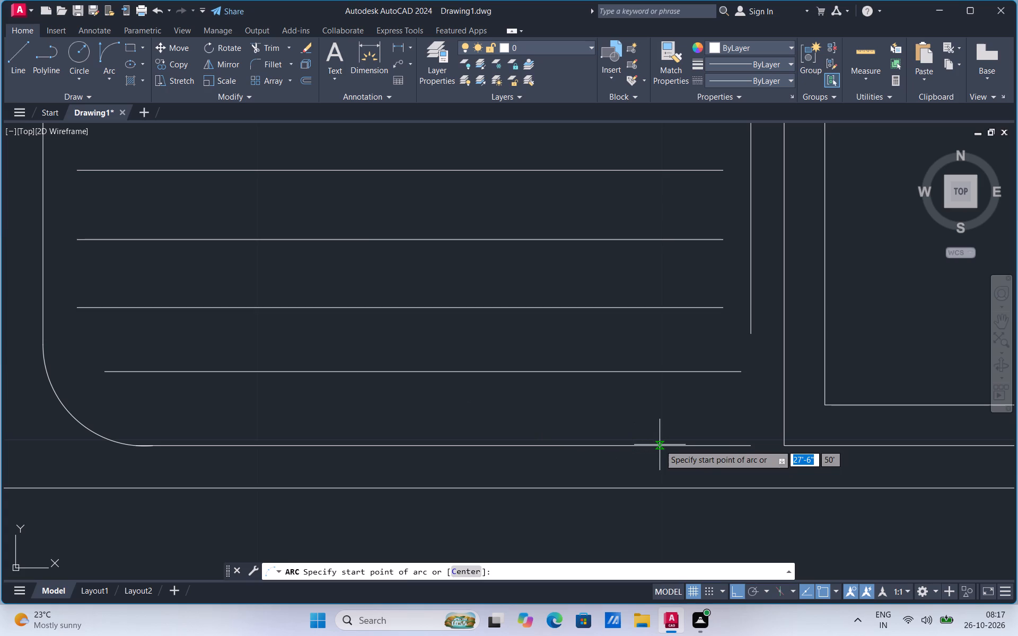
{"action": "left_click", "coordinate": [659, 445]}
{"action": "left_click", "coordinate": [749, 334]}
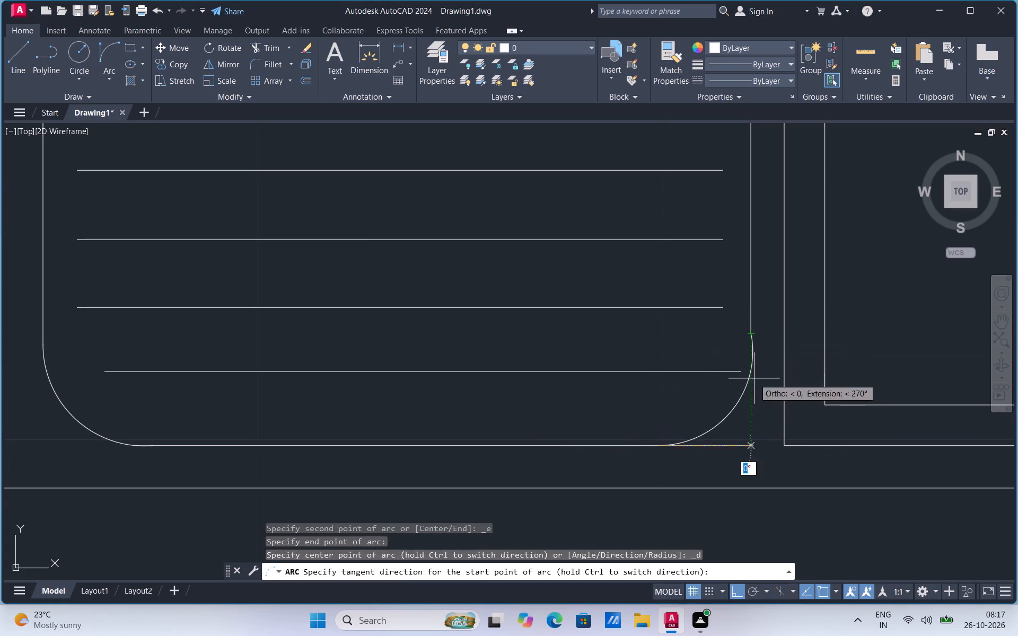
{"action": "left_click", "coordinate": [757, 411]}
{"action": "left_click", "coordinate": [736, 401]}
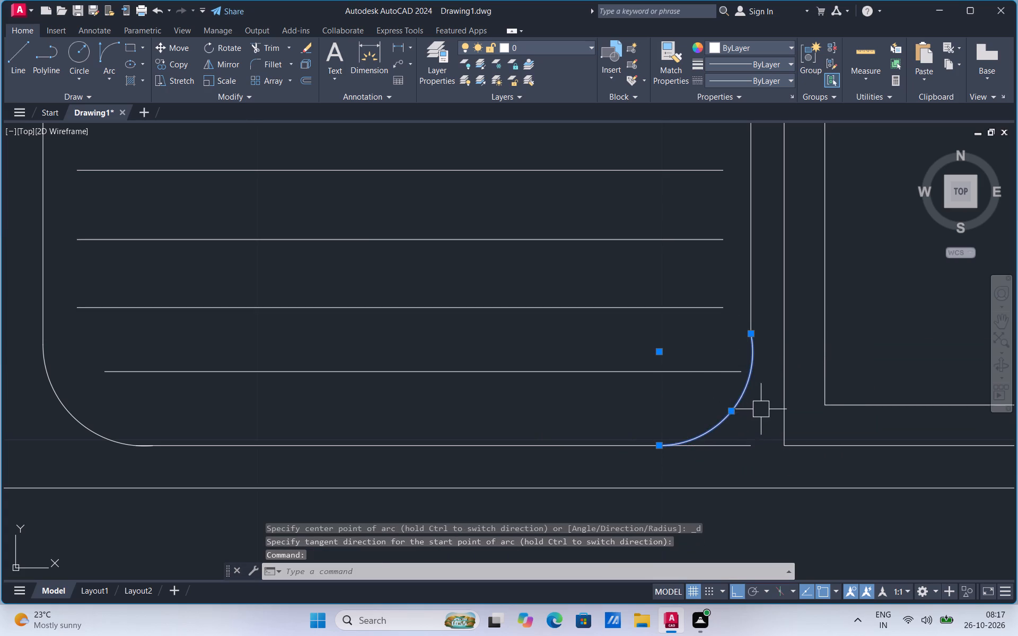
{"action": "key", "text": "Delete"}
Draw a wider Start, End, Direction arc with a horizontal start tangent at the lower-right corner, and trim the bottom edge beyond it.
{"action": "left_click", "coordinate": [102, 75]}
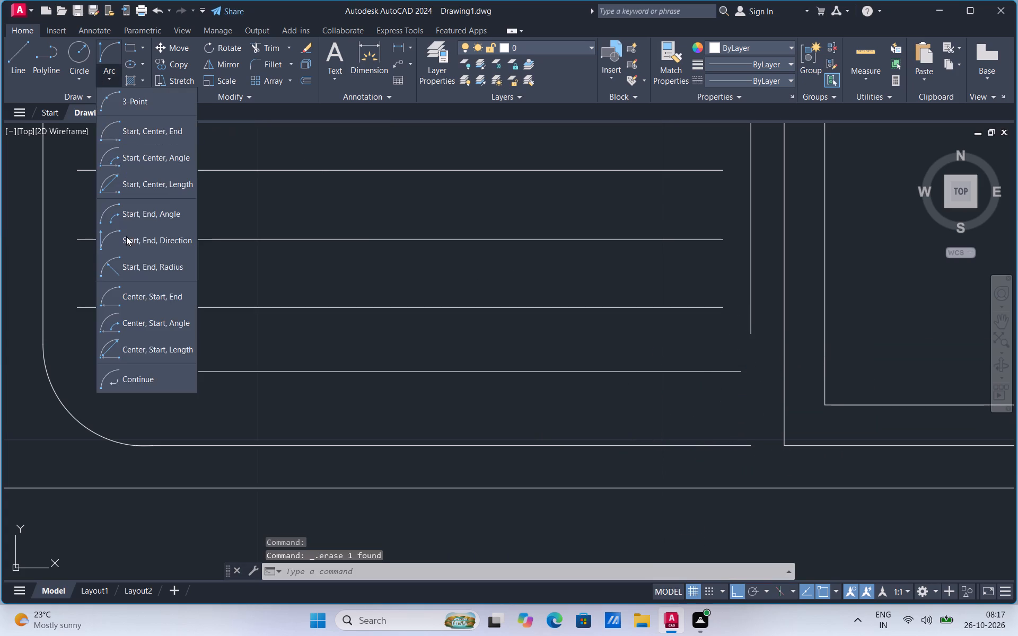
{"action": "left_click", "coordinate": [125, 238]}
{"action": "left_click", "coordinate": [617, 444]}
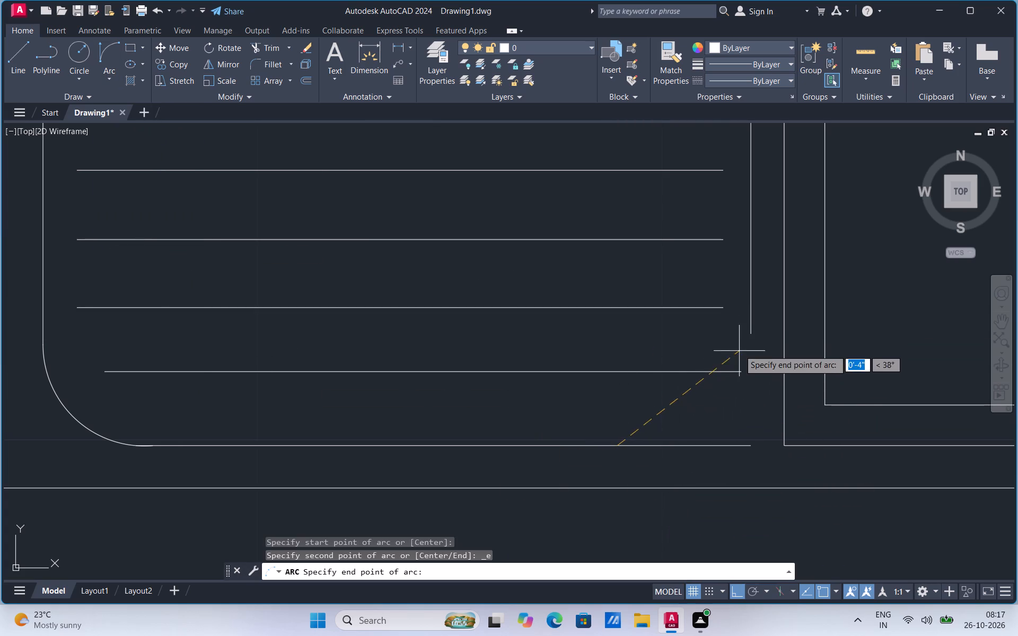
{"action": "left_click", "coordinate": [751, 334]}
{"action": "left_click", "coordinate": [748, 407]}
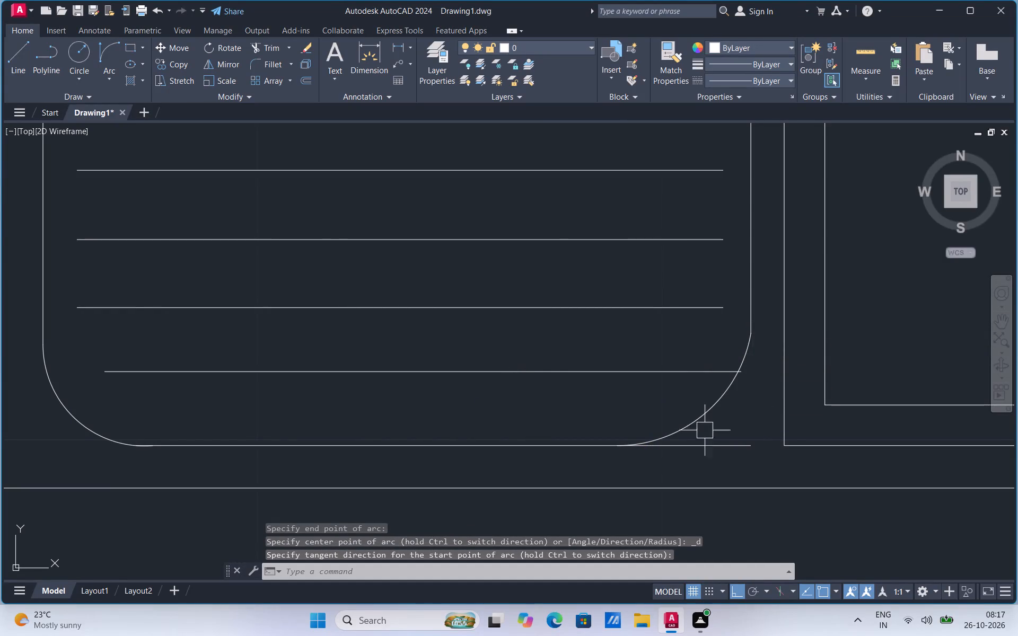
{"action": "left_click", "coordinate": [267, 51]}
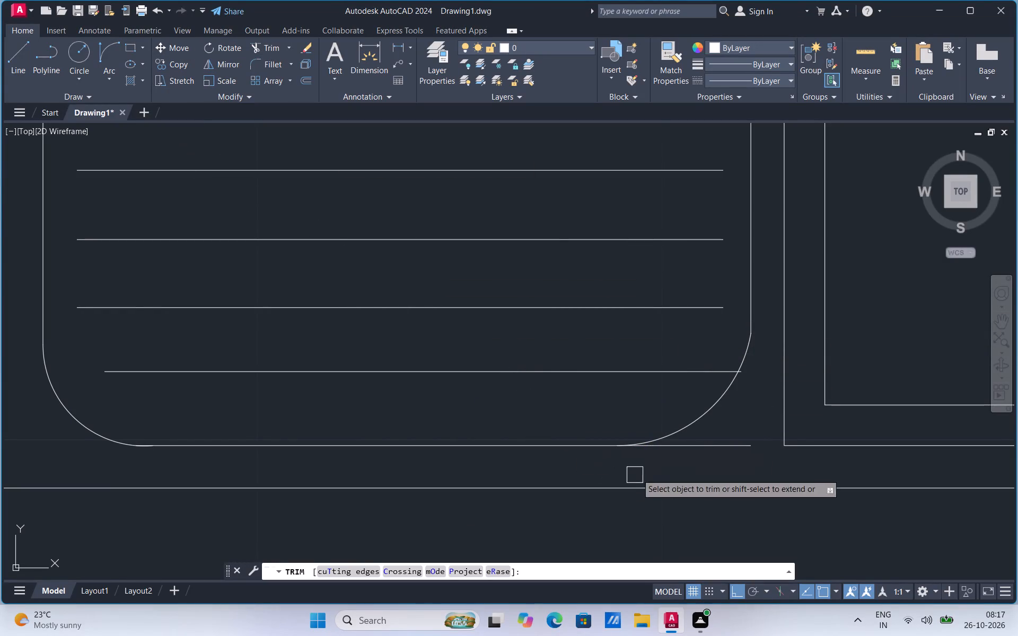
{"action": "left_click", "coordinate": [697, 449]}
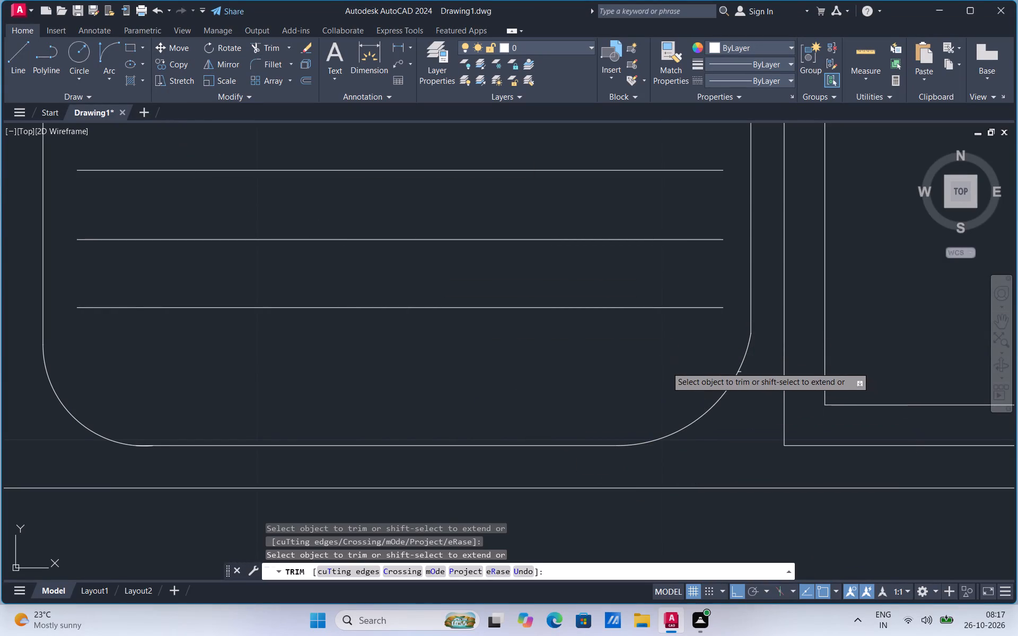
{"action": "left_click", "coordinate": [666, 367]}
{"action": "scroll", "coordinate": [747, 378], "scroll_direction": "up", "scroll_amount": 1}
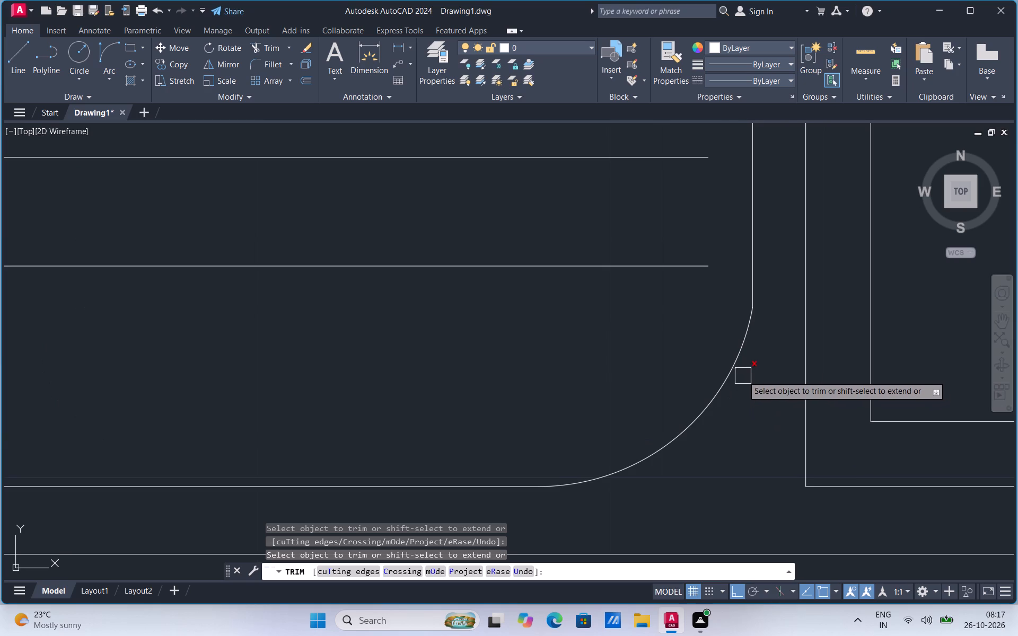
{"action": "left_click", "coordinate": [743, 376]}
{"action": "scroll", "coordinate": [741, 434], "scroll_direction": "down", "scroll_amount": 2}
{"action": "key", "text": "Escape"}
Copy the lowest drainboard rib about 2 inches straight down to add one more rib above the compartment's bottom edge.
{"action": "left_click", "coordinate": [673, 366]}
{"action": "right_click", "coordinate": [673, 366]}
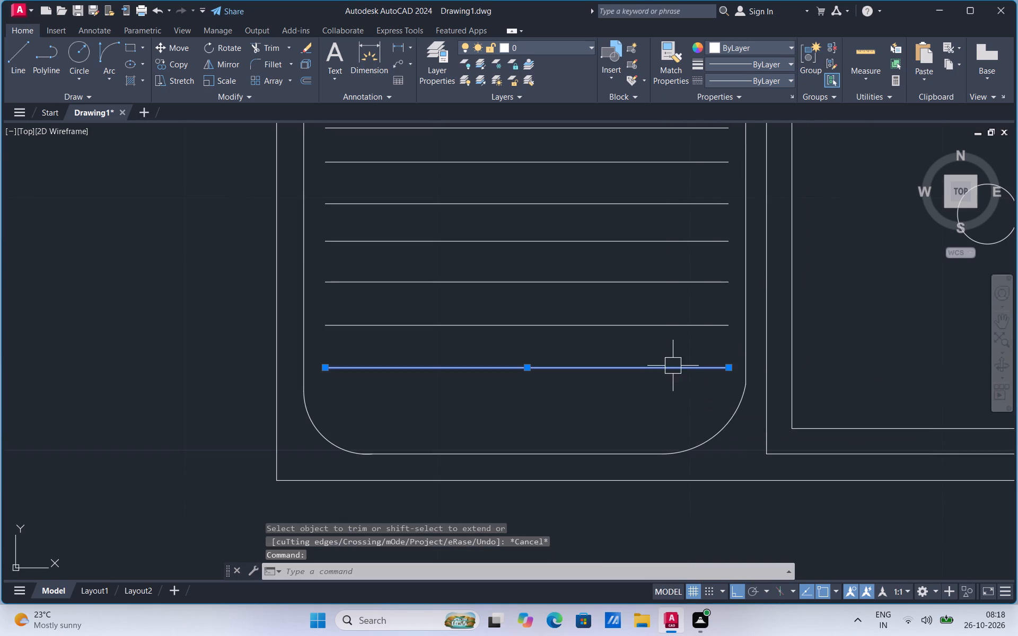
{"action": "left_click", "coordinate": [709, 157]}
{"action": "left_click", "coordinate": [727, 366]}
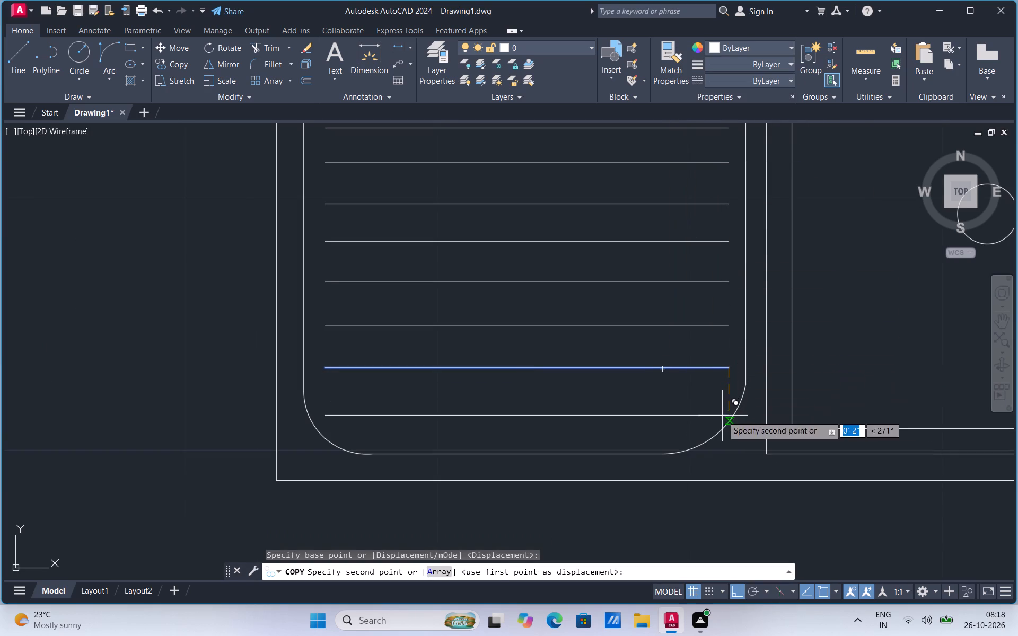
{"action": "left_click", "coordinate": [722, 410]}
{"action": "scroll", "coordinate": [531, 383], "scroll_direction": "down", "scroll_amount": 3}
{"action": "key", "text": "Escape"}
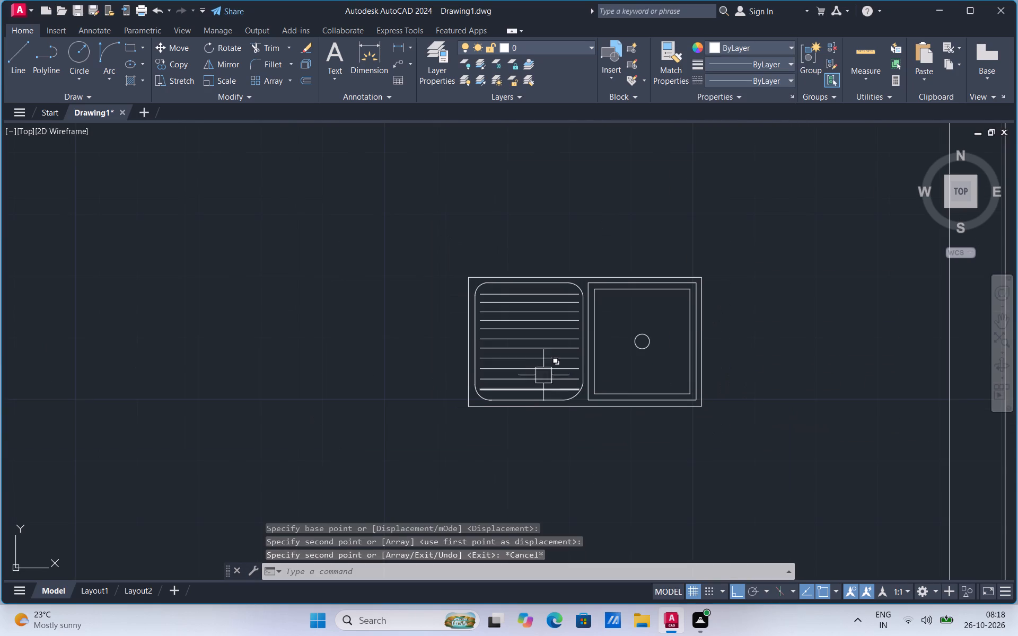
Group all the sink's lines, arcs and circle into a single object.
{"action": "left_click", "coordinate": [362, 458]}
{"action": "left_click", "coordinate": [722, 262]}
{"action": "right_click", "coordinate": [651, 310]}
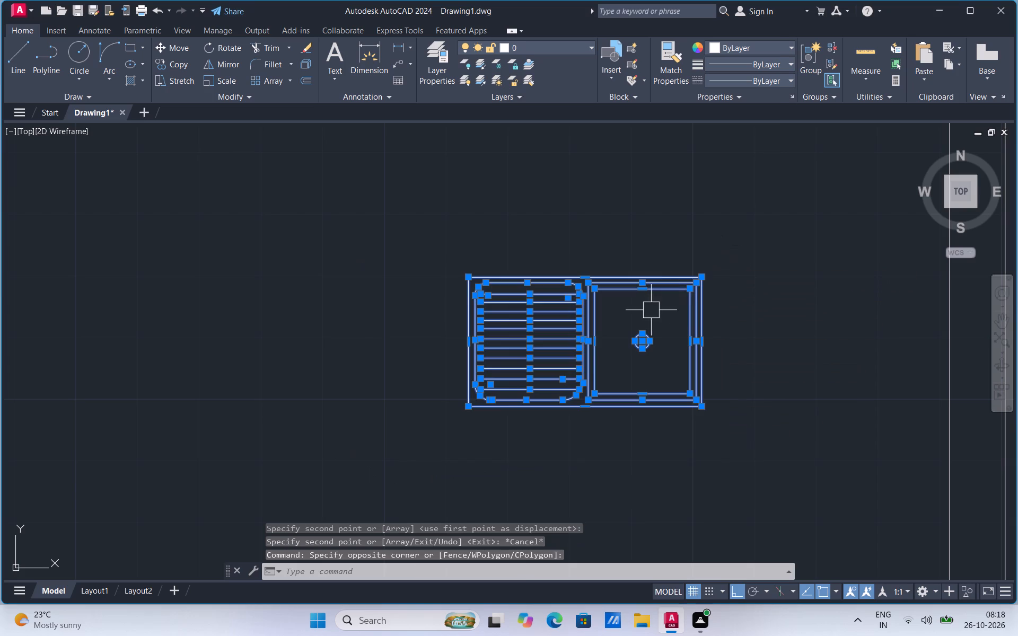
{"action": "left_click", "coordinate": [692, 173]}
{"action": "left_click", "coordinate": [810, 172]}
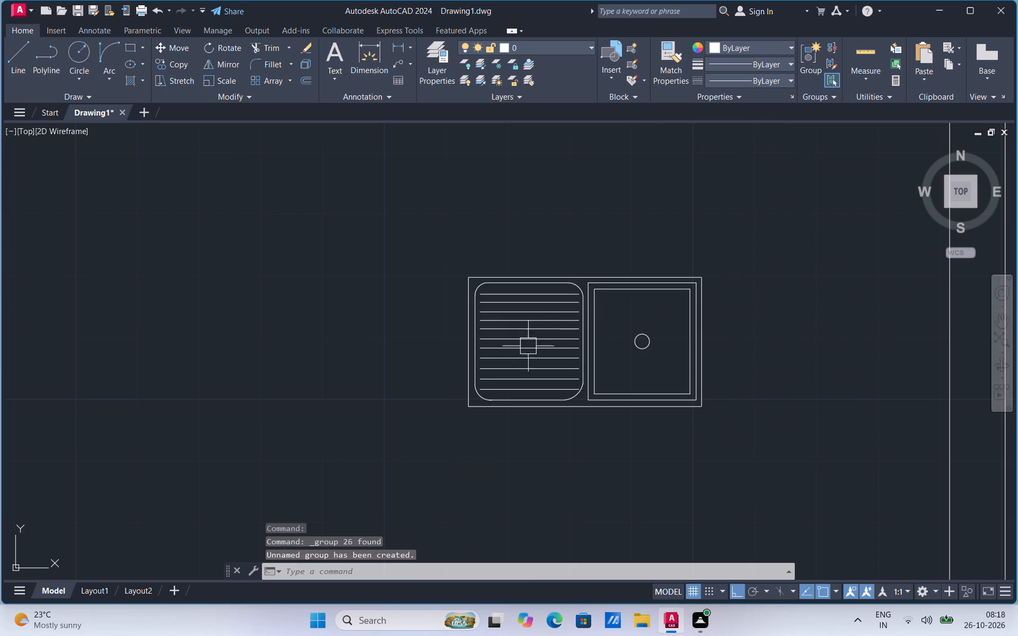
Move the sink group into the kitchen with Ortho off, placing it just below the KITCHEN label.
{"action": "left_click", "coordinate": [517, 351]}
{"action": "right_click", "coordinate": [517, 351]}
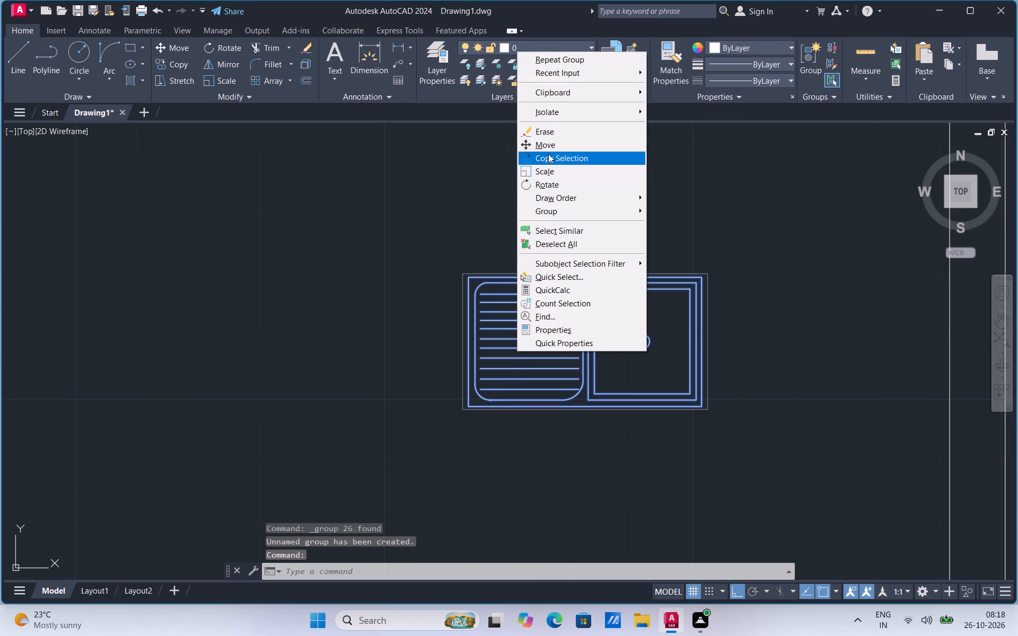
{"action": "left_click", "coordinate": [549, 151]}
{"action": "left_click", "coordinate": [549, 311]}
{"action": "scroll", "coordinate": [300, 343], "scroll_direction": "down", "scroll_amount": 4}
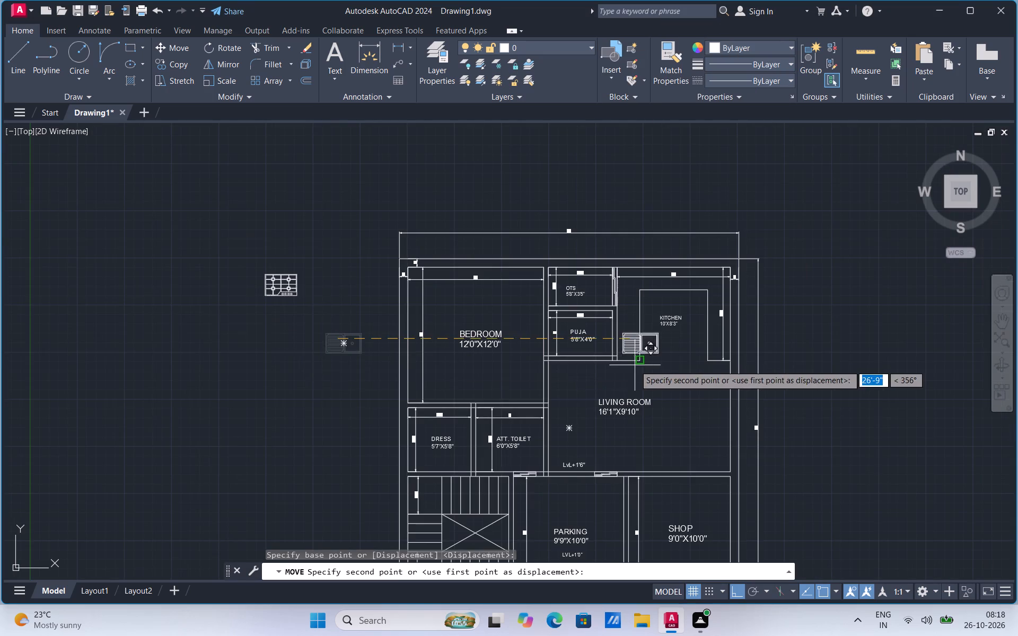
{"action": "scroll", "coordinate": [635, 365], "scroll_direction": "up", "scroll_amount": 3}
{"action": "left_click", "coordinate": [735, 589]}
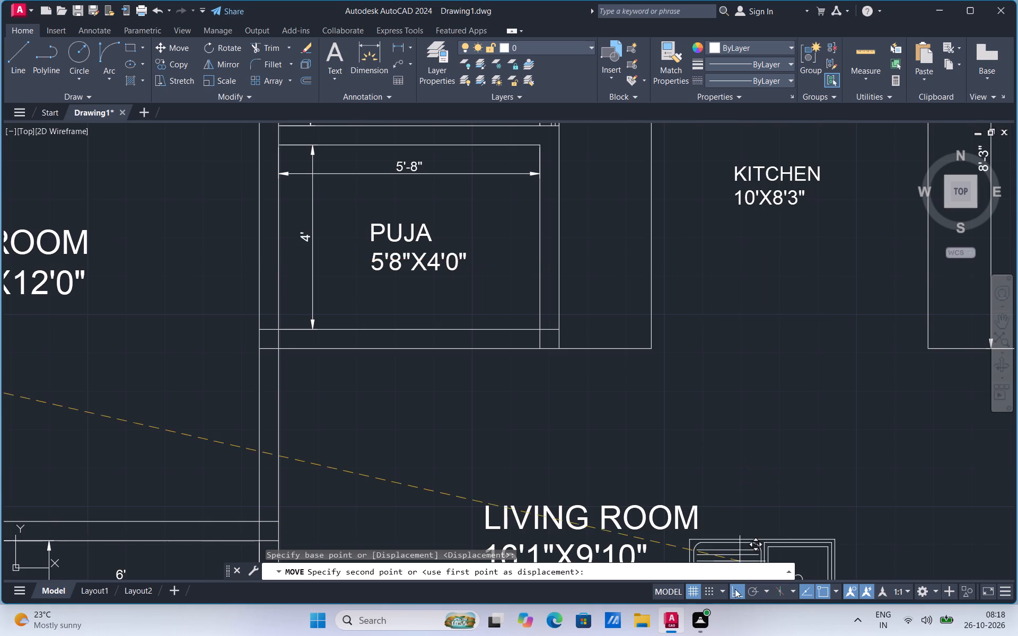
{"action": "scroll", "coordinate": [499, 494], "scroll_direction": "down", "scroll_amount": 2}
{"action": "scroll", "coordinate": [592, 397], "scroll_direction": "up", "scroll_amount": 2}
{"action": "left_click", "coordinate": [595, 394]}
{"action": "key", "text": "Escape"}
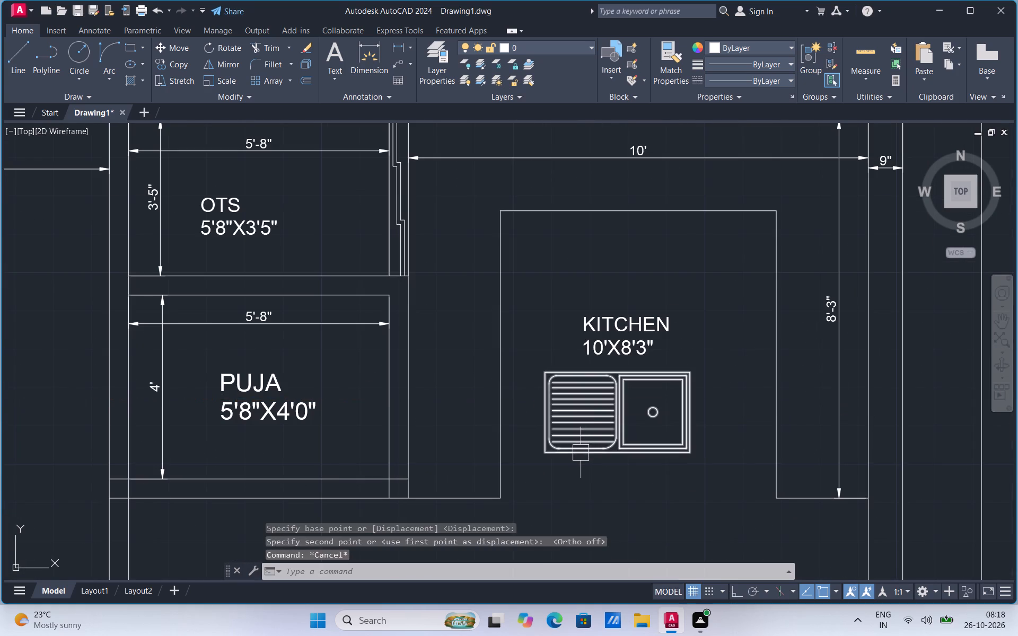
Rotate the sink group 90° about its lower-left corner with Ortho on, so the bowl sits above the drainboard.
{"action": "left_click", "coordinate": [581, 453]}
{"action": "right_click", "coordinate": [581, 453]}
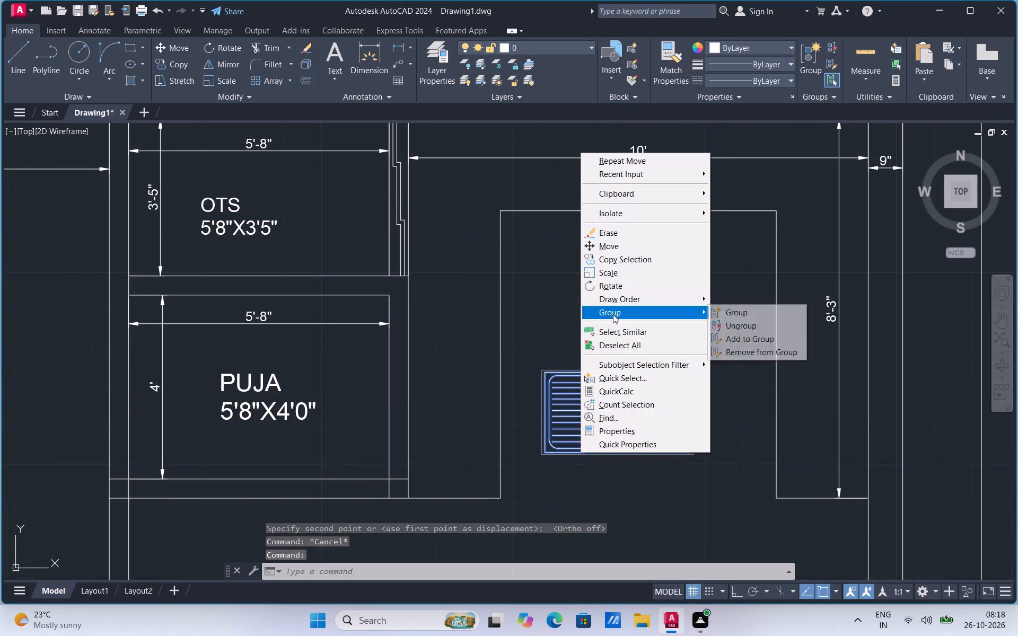
{"action": "left_click", "coordinate": [616, 284]}
{"action": "left_click", "coordinate": [544, 454]}
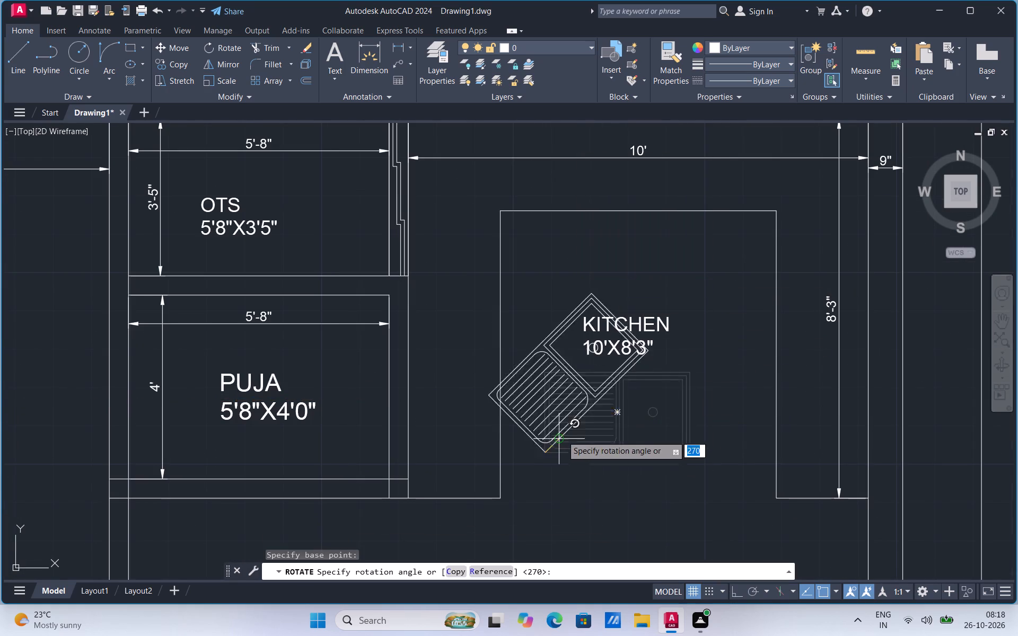
{"action": "left_click", "coordinate": [732, 596]}
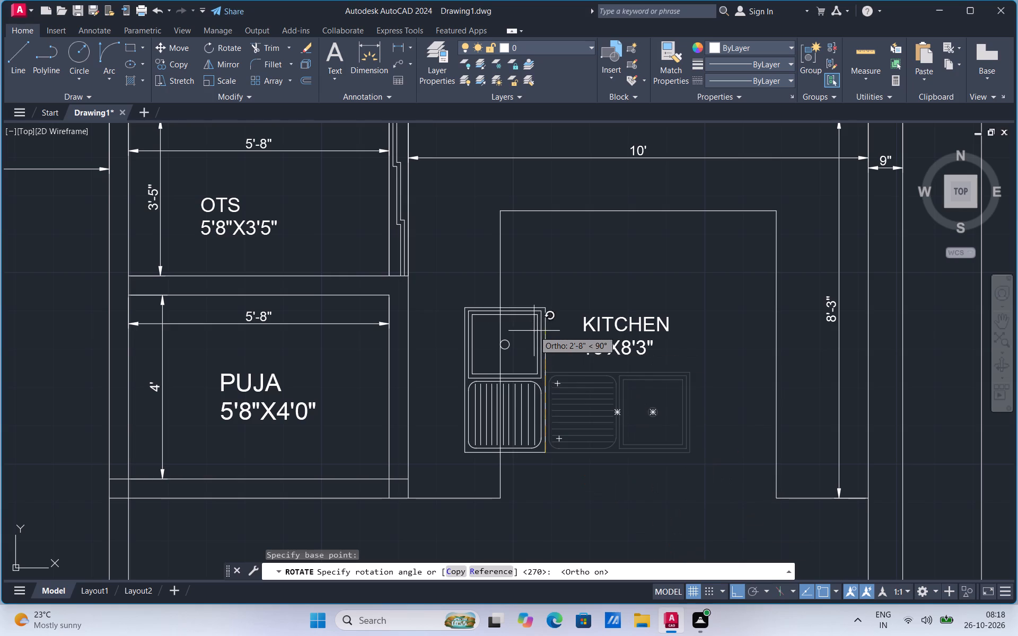
{"action": "left_click", "coordinate": [509, 321]}
Move the rotated sink onto the kitchen's left counter beside the Puja room, within the counter's width.
{"action": "left_click", "coordinate": [524, 388]}
{"action": "right_click", "coordinate": [524, 388]}
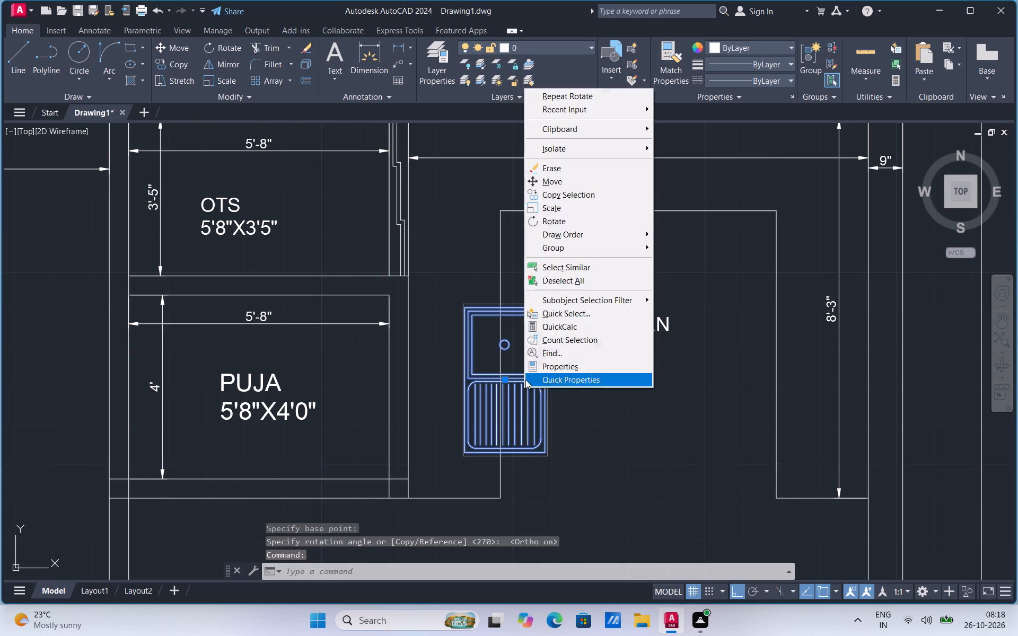
{"action": "left_click", "coordinate": [550, 182]}
{"action": "left_click", "coordinate": [521, 362]}
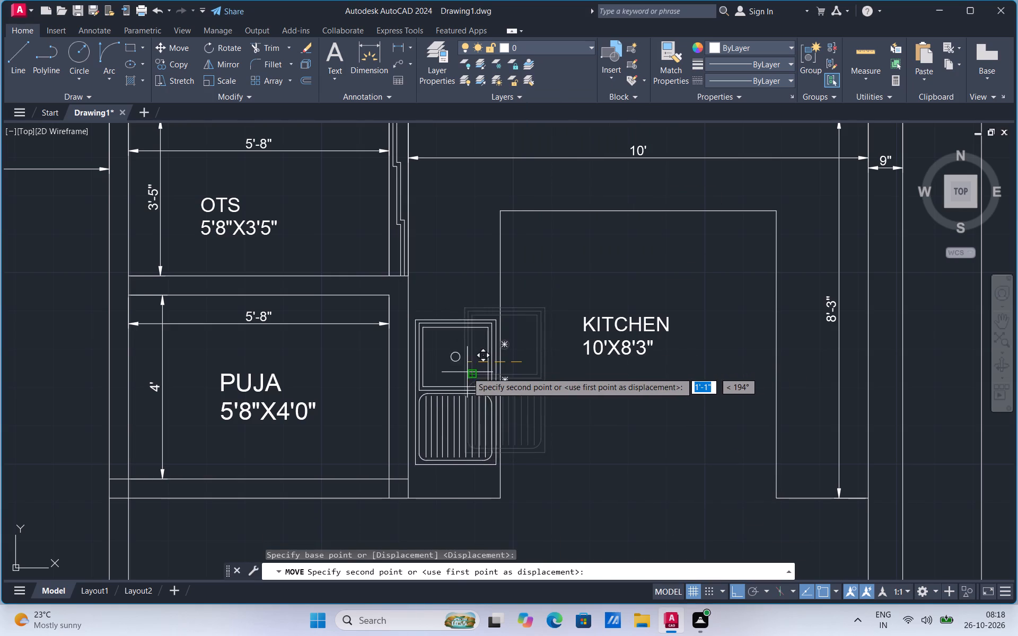
{"action": "scroll", "coordinate": [467, 372], "scroll_direction": "up", "scroll_amount": 1}
{"action": "left_click", "coordinate": [472, 370]}
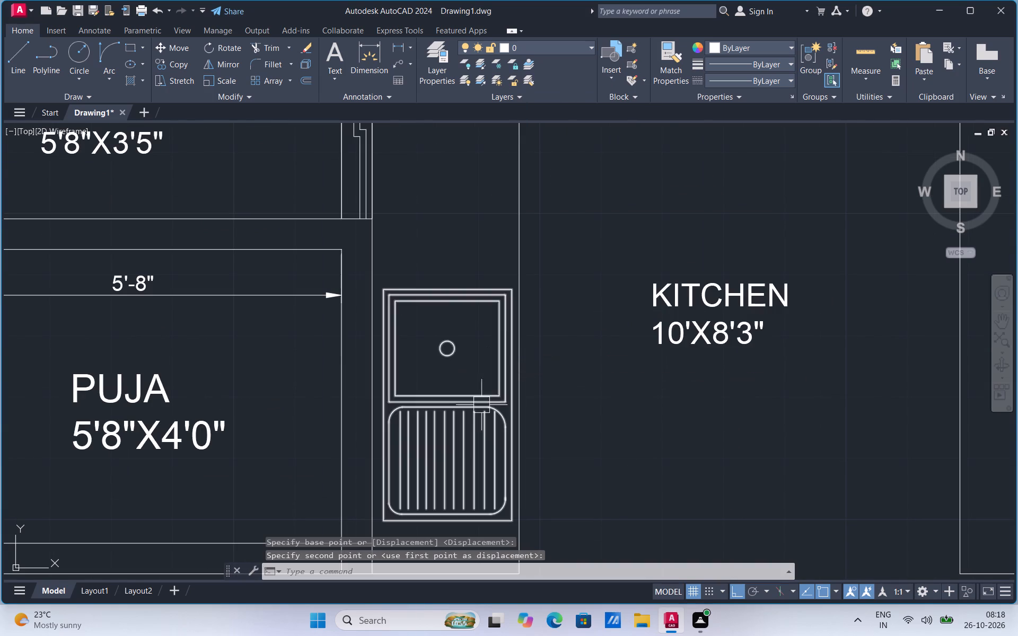
Move the cooktop group with Ortho off onto the kitchen's upper counter, just below the top wall.
{"action": "scroll", "coordinate": [537, 352], "scroll_direction": "down", "scroll_amount": 2}
{"action": "scroll", "coordinate": [659, 393], "scroll_direction": "down", "scroll_amount": 2}
{"action": "left_click", "coordinate": [271, 344]}
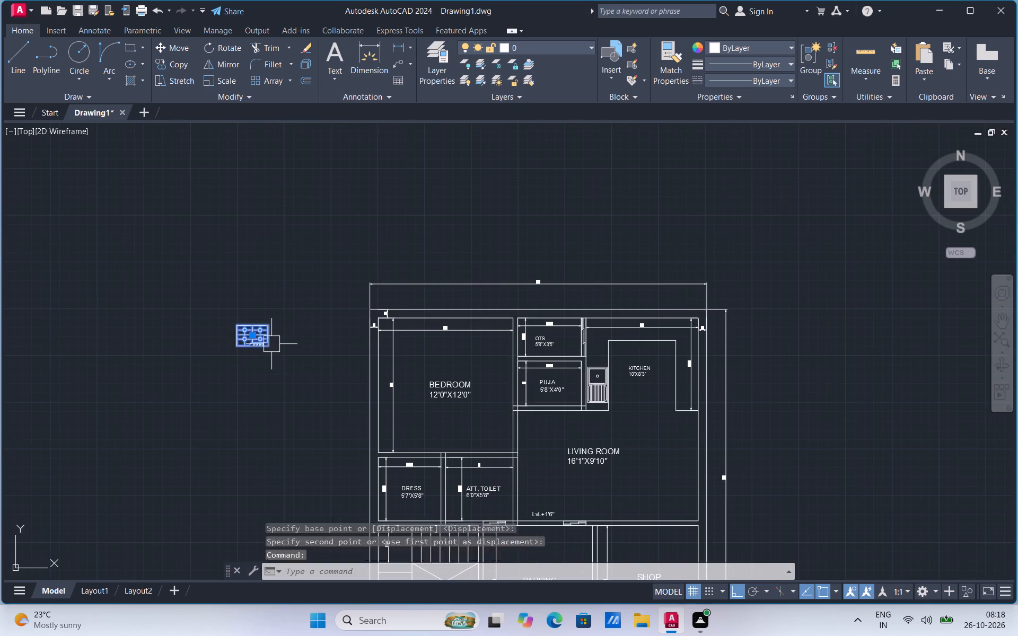
{"action": "right_click", "coordinate": [271, 344]}
{"action": "left_click", "coordinate": [314, 142]}
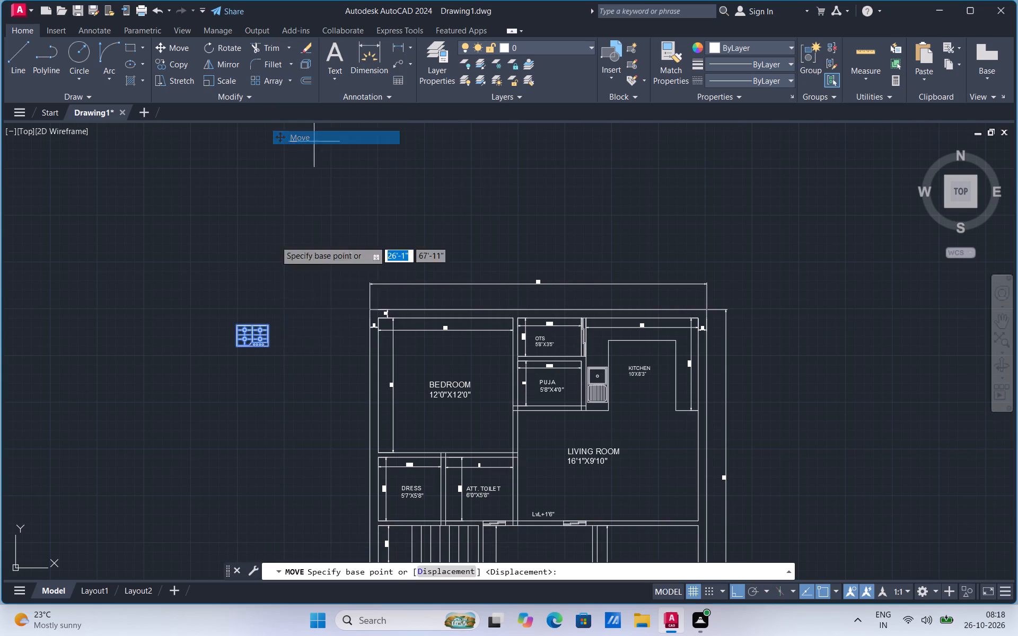
{"action": "left_click", "coordinate": [240, 326]}
{"action": "scroll", "coordinate": [633, 343], "scroll_direction": "up", "scroll_amount": 3}
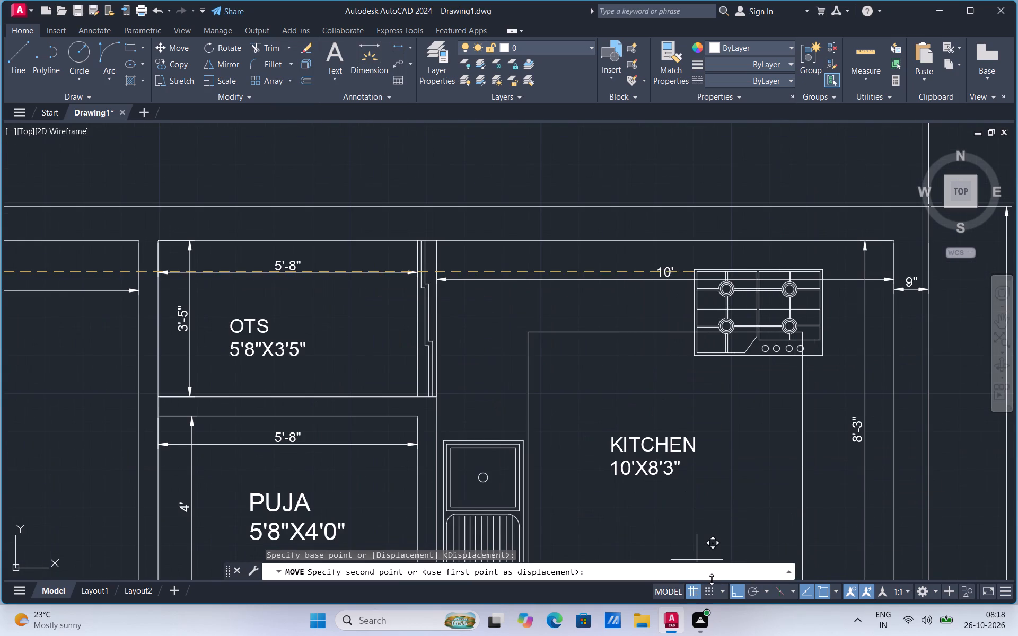
{"action": "left_click", "coordinate": [740, 592]}
{"action": "scroll", "coordinate": [620, 245], "scroll_direction": "up", "scroll_amount": 2}
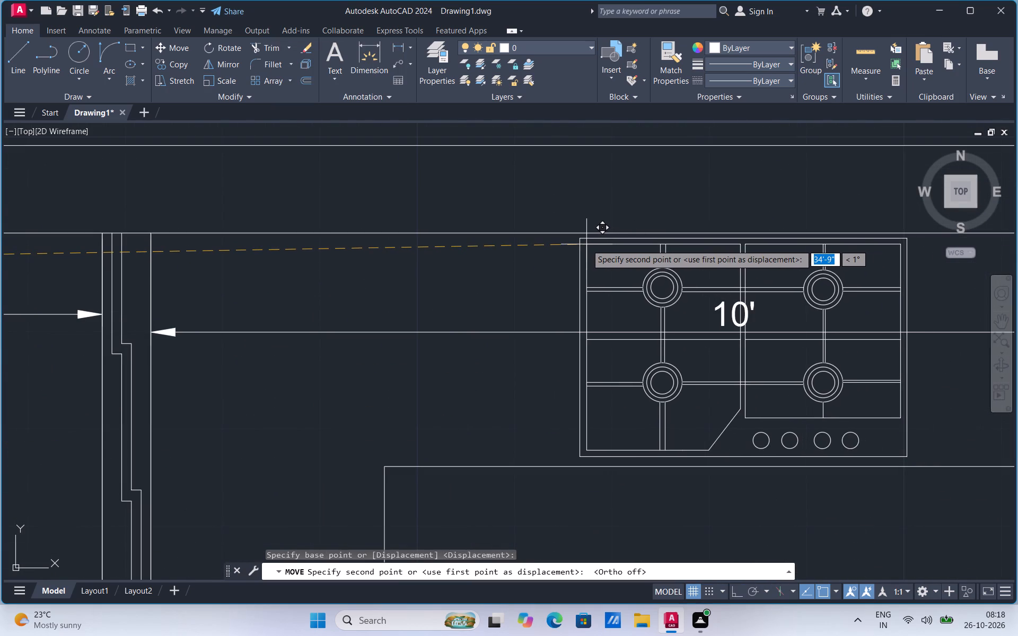
{"action": "left_click", "coordinate": [586, 244]}
Scale the cooktop down slightly by eye from a base point near its upper-right corner.
{"action": "scroll", "coordinate": [402, 379], "scroll_direction": "down", "scroll_amount": 2}
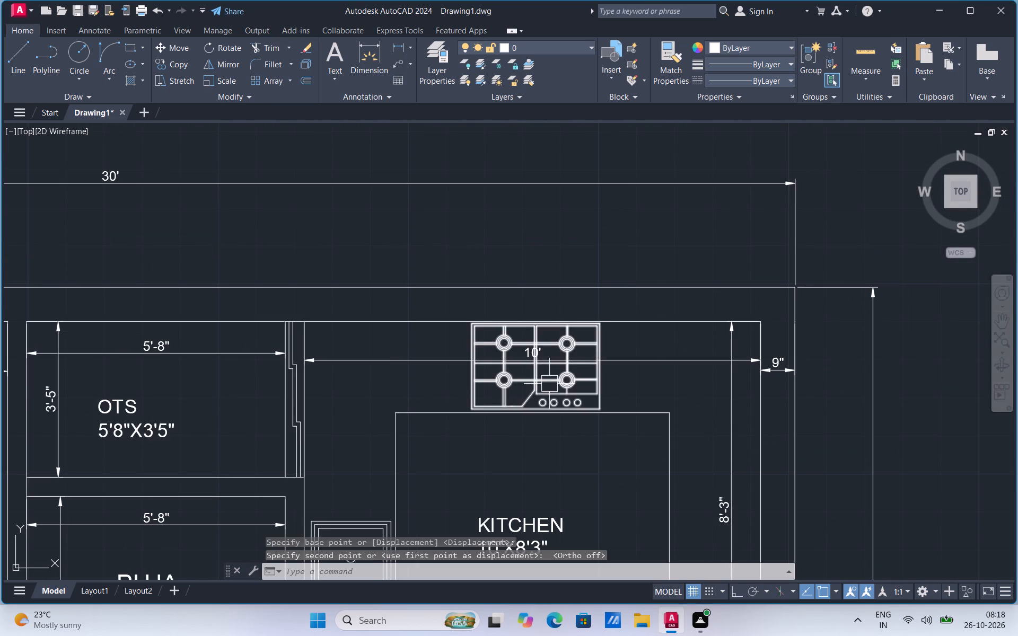
{"action": "left_click", "coordinate": [552, 384]}
{"action": "right_click", "coordinate": [552, 384]}
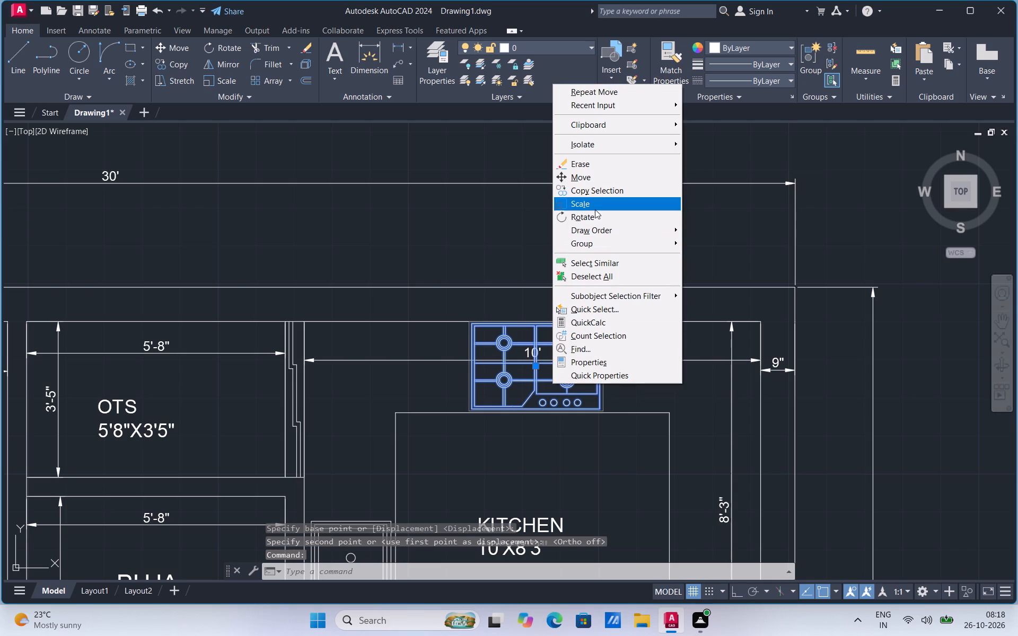
{"action": "left_click", "coordinate": [595, 209]}
{"action": "left_click", "coordinate": [578, 315]}
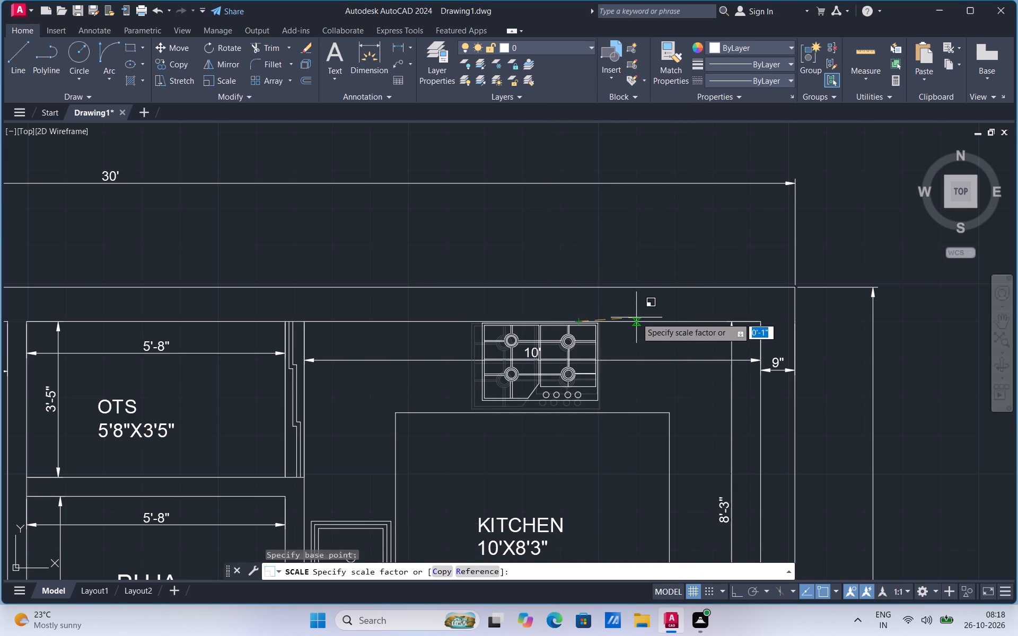
{"action": "left_click", "coordinate": [637, 316]}
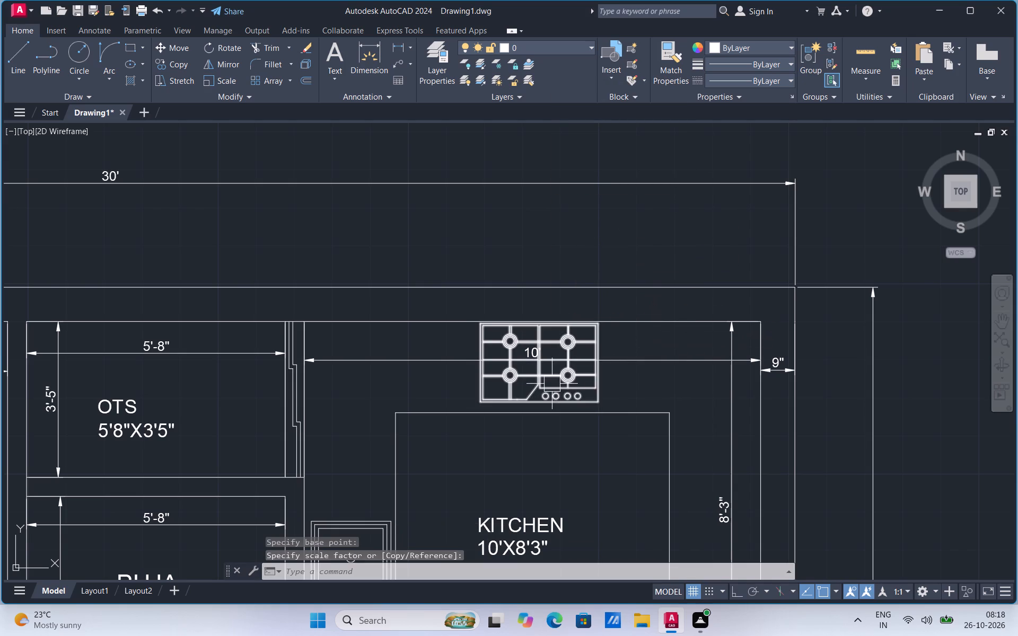
Move the cooktop slightly down, away from the top wall, so it sits centred in the counter's depth.
{"action": "left_click", "coordinate": [551, 383]}
{"action": "right_click", "coordinate": [551, 383]}
{"action": "left_click", "coordinate": [589, 179]}
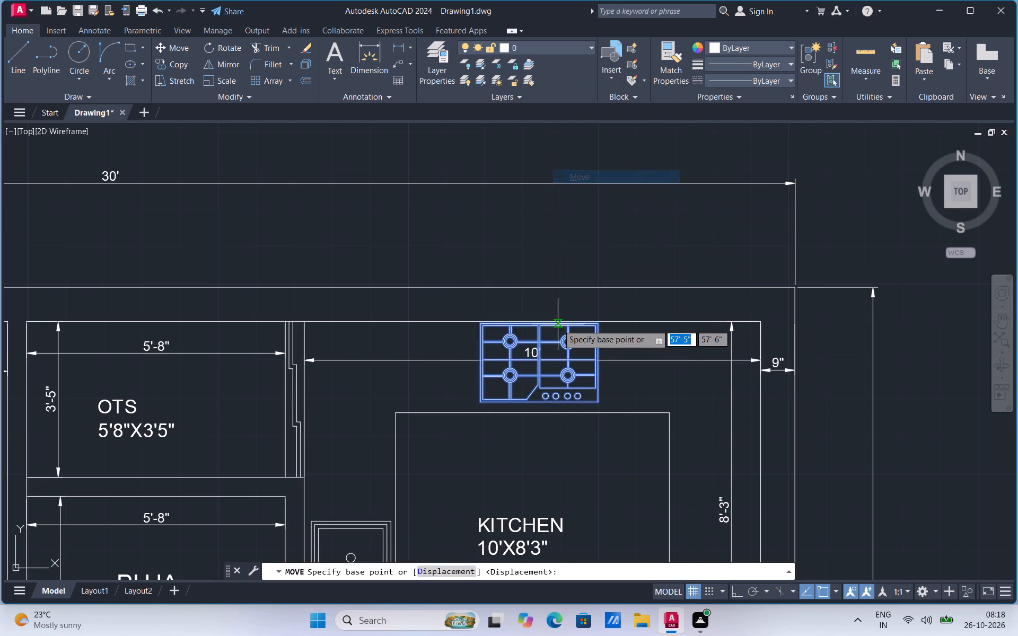
{"action": "scroll", "coordinate": [558, 324], "scroll_direction": "up", "scroll_amount": 1}
{"action": "left_click", "coordinate": [548, 338]}
{"action": "left_click", "coordinate": [547, 342]}
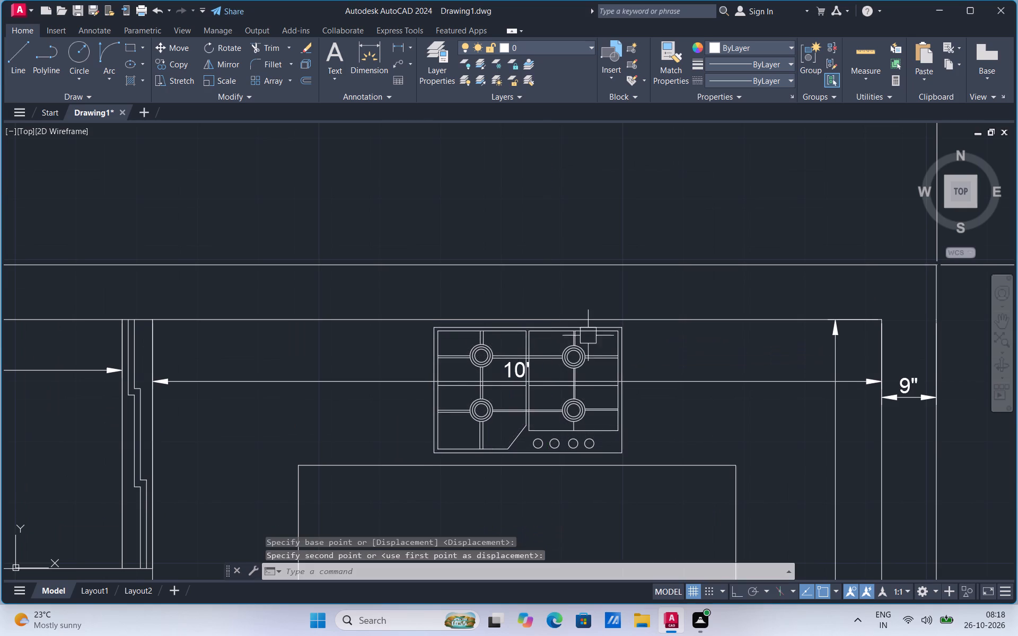
Delete the 10' width dimension crossing the cooktop and add a new linear dimension of the kitchen's width above the KITCHEN label.
{"action": "scroll", "coordinate": [599, 303], "scroll_direction": "down", "scroll_amount": 2}
{"action": "scroll", "coordinate": [648, 326], "scroll_direction": "down", "scroll_amount": 1}
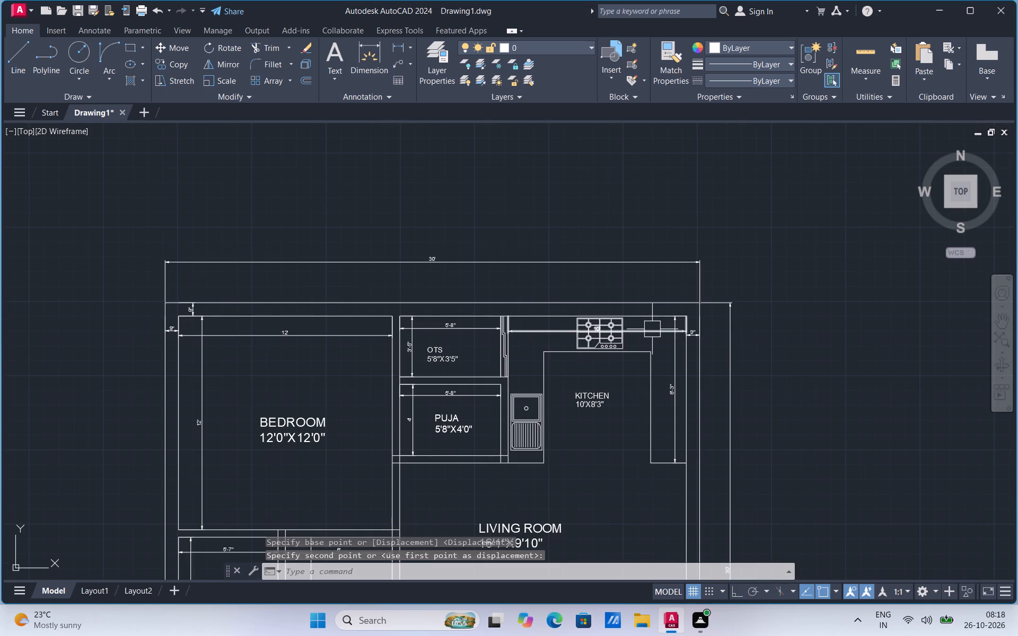
{"action": "scroll", "coordinate": [642, 343], "scroll_direction": "up", "scroll_amount": 2}
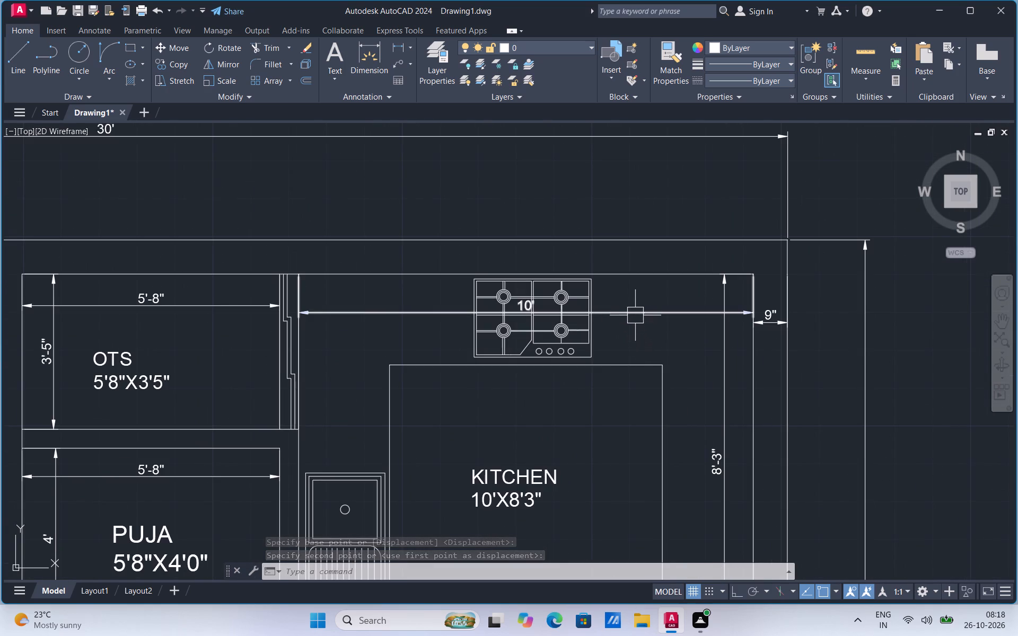
{"action": "left_click", "coordinate": [635, 313]}
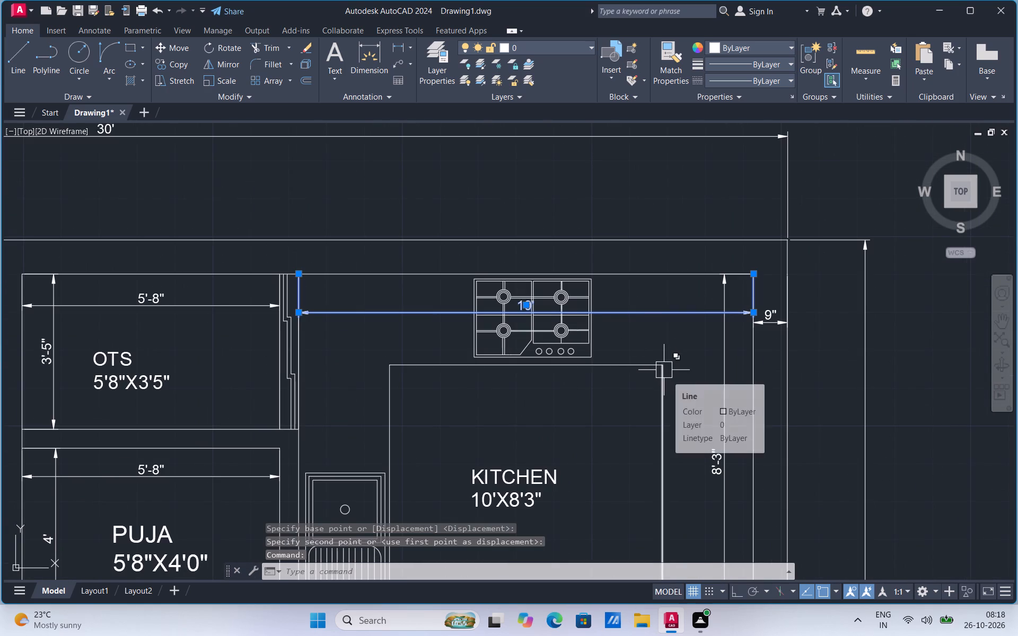
{"action": "key", "text": "Delete"}
{"action": "left_click", "coordinate": [396, 45]}
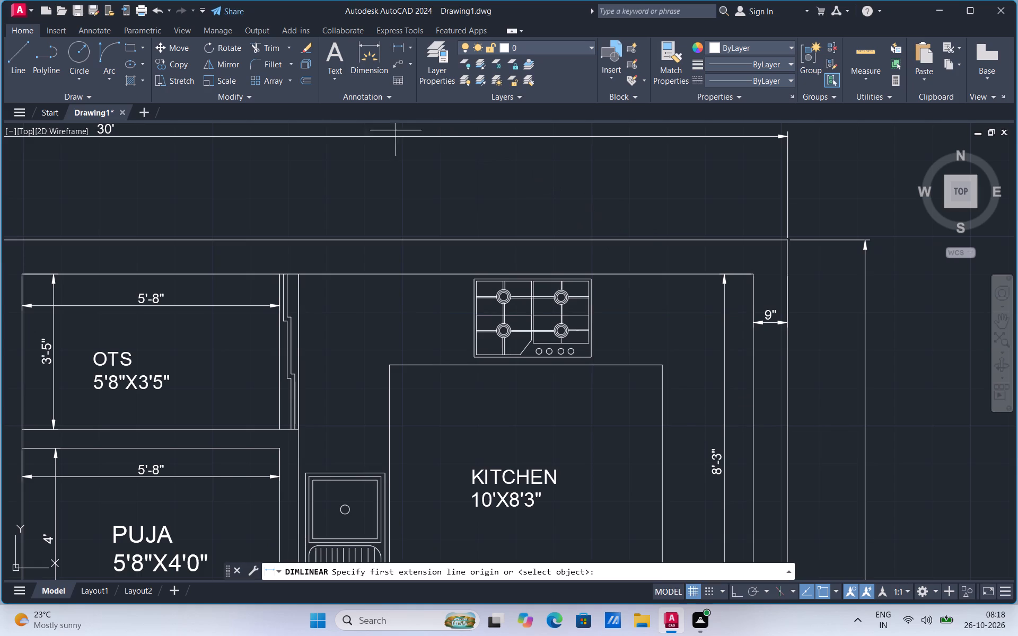
{"action": "left_click", "coordinate": [300, 429]}
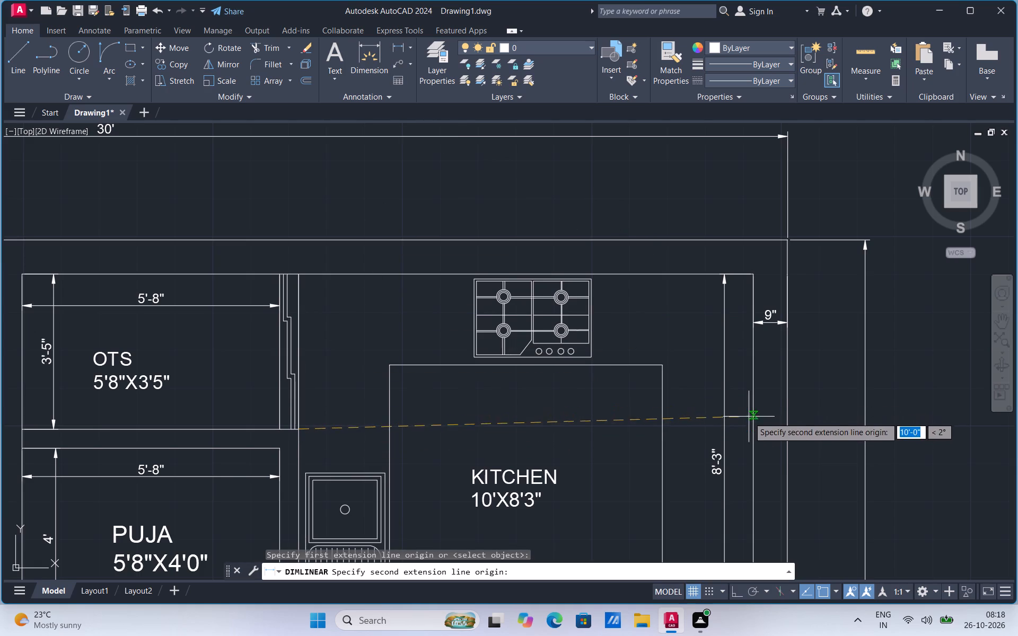
{"action": "left_click", "coordinate": [752, 441]}
{"action": "left_click", "coordinate": [751, 425]}
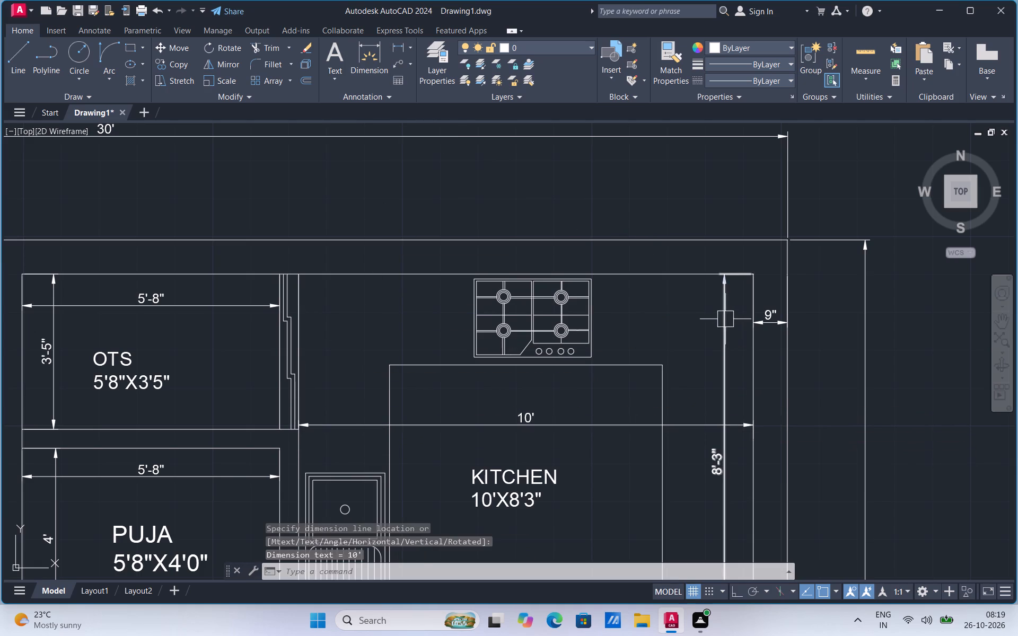
Examine the whole ground floor plan, from the kitchen and bedroom down to the stairs, parking and shop.
{"action": "scroll", "coordinate": [694, 307], "scroll_direction": "down", "scroll_amount": 2}
{"action": "scroll", "coordinate": [631, 302], "scroll_direction": "down", "scroll_amount": 2}
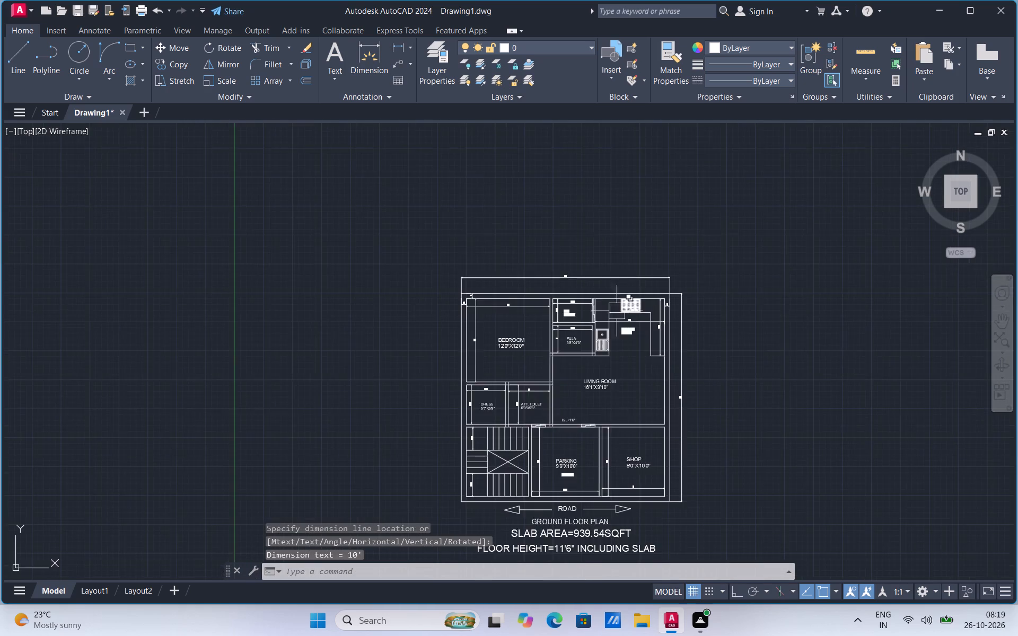
{"action": "scroll", "coordinate": [431, 387], "scroll_direction": "up", "scroll_amount": 2}
{"action": "scroll", "coordinate": [258, 419], "scroll_direction": "down", "scroll_amount": 2}
{"action": "scroll", "coordinate": [349, 385], "scroll_direction": "up", "scroll_amount": 3}
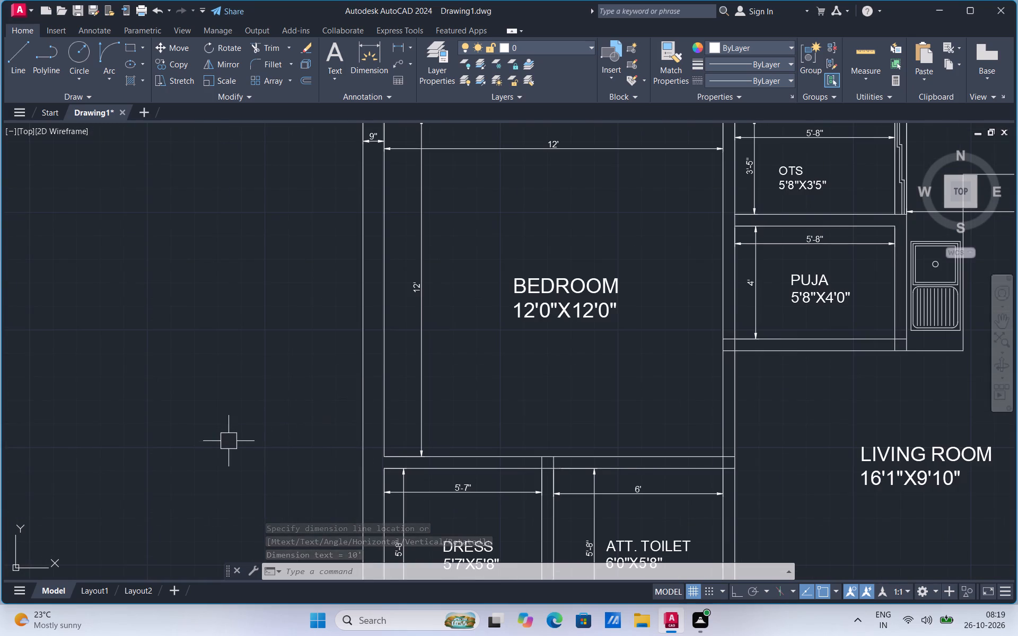
{"action": "scroll", "coordinate": [222, 442], "scroll_direction": "down", "scroll_amount": 2}
{"action": "scroll", "coordinate": [370, 411], "scroll_direction": "up", "scroll_amount": 2}
{"action": "scroll", "coordinate": [433, 317], "scroll_direction": "down", "scroll_amount": 3}
{"action": "scroll", "coordinate": [444, 433], "scroll_direction": "up", "scroll_amount": 2}
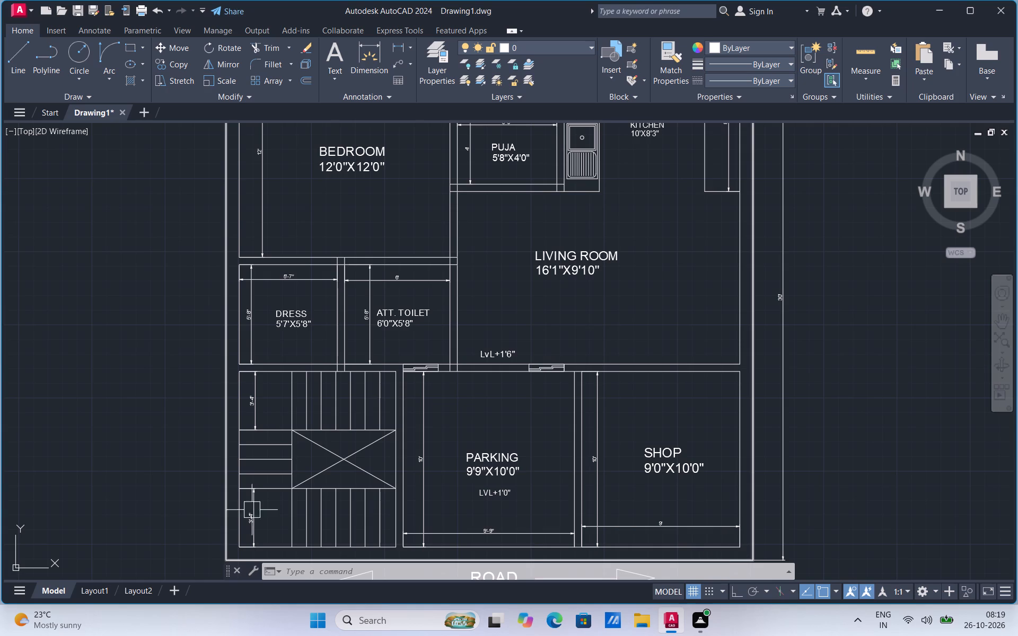
Draw a 1' line leftward from the dress–toilet partition inside the wall above DRESS, continuing with a short segment up to the wall's upper face.
{"action": "scroll", "coordinate": [486, 528], "scroll_direction": "down", "scroll_amount": 2}
{"action": "scroll", "coordinate": [501, 472], "scroll_direction": "down", "scroll_amount": 1}
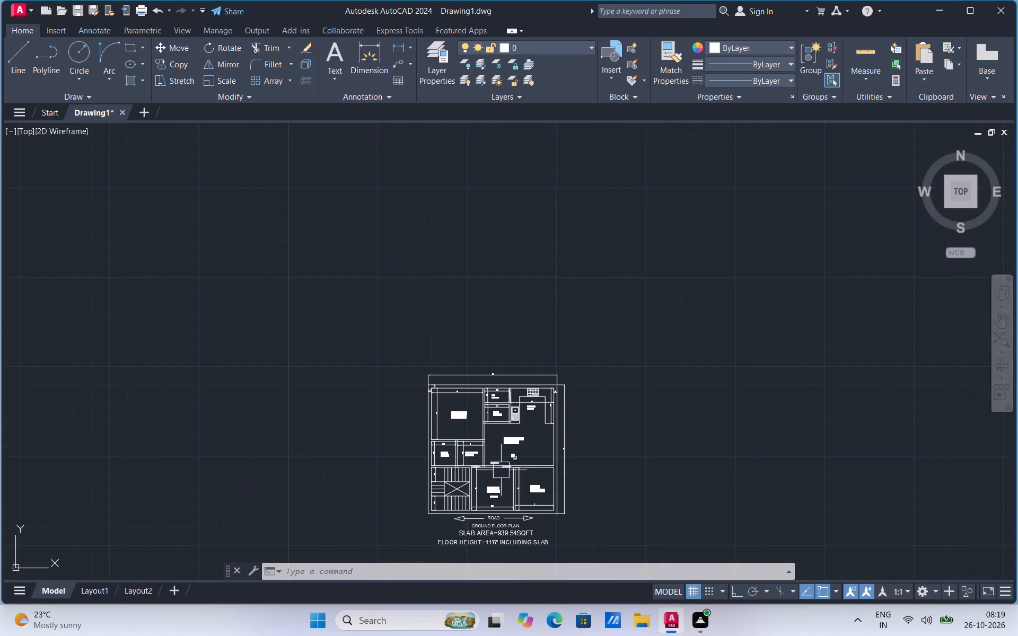
{"action": "scroll", "coordinate": [491, 548], "scroll_direction": "up", "scroll_amount": 2}
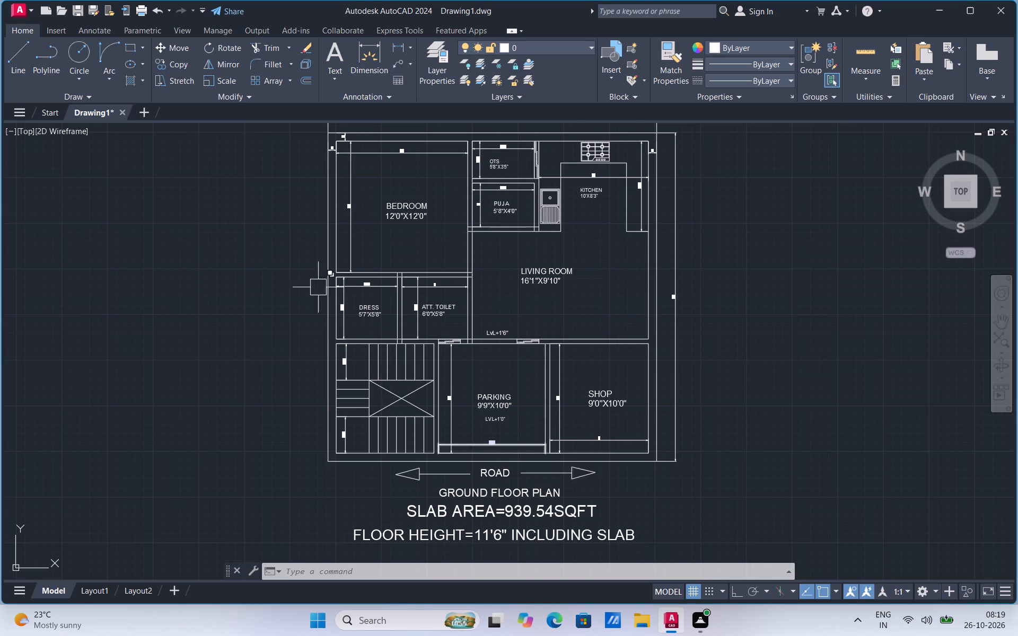
{"action": "scroll", "coordinate": [423, 307], "scroll_direction": "up", "scroll_amount": 2}
{"action": "scroll", "coordinate": [367, 193], "scroll_direction": "up", "scroll_amount": 1}
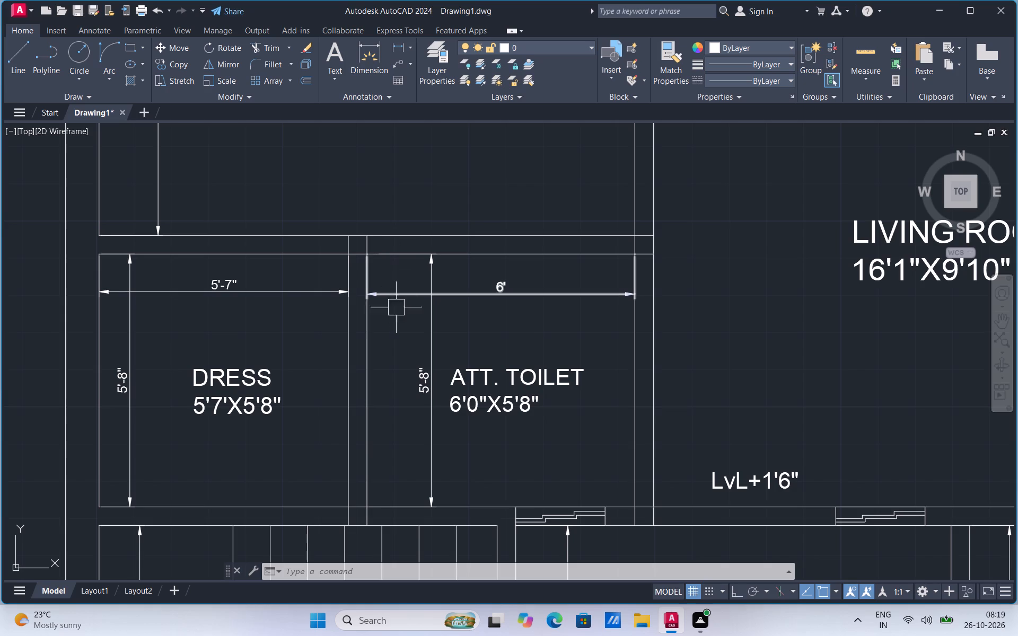
{"action": "left_click", "coordinate": [11, 63]}
{"action": "scroll", "coordinate": [326, 231], "scroll_direction": "up", "scroll_amount": 1}
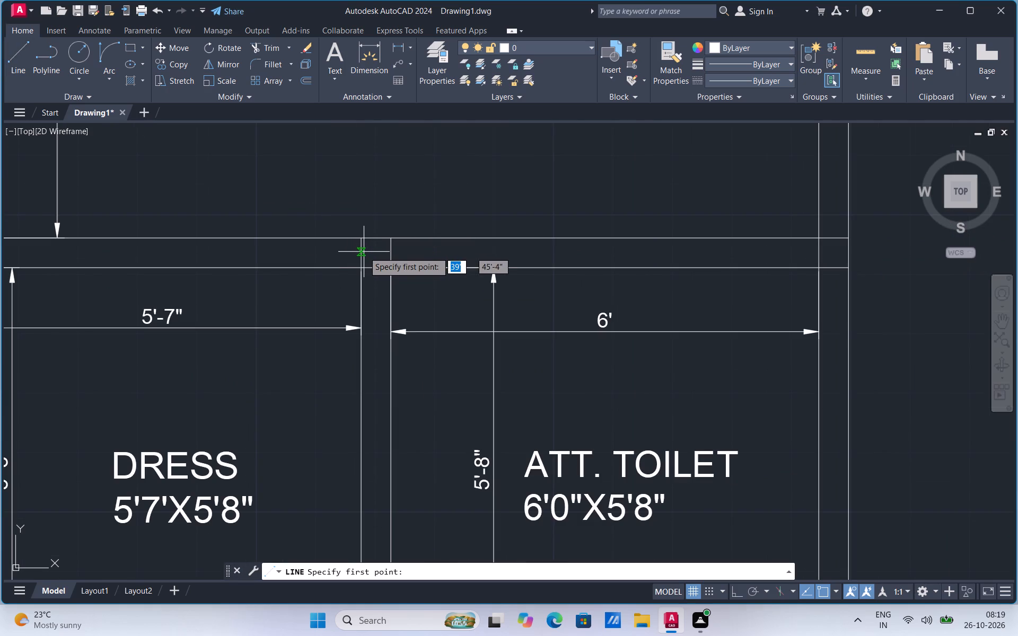
{"action": "left_click", "coordinate": [362, 253]}
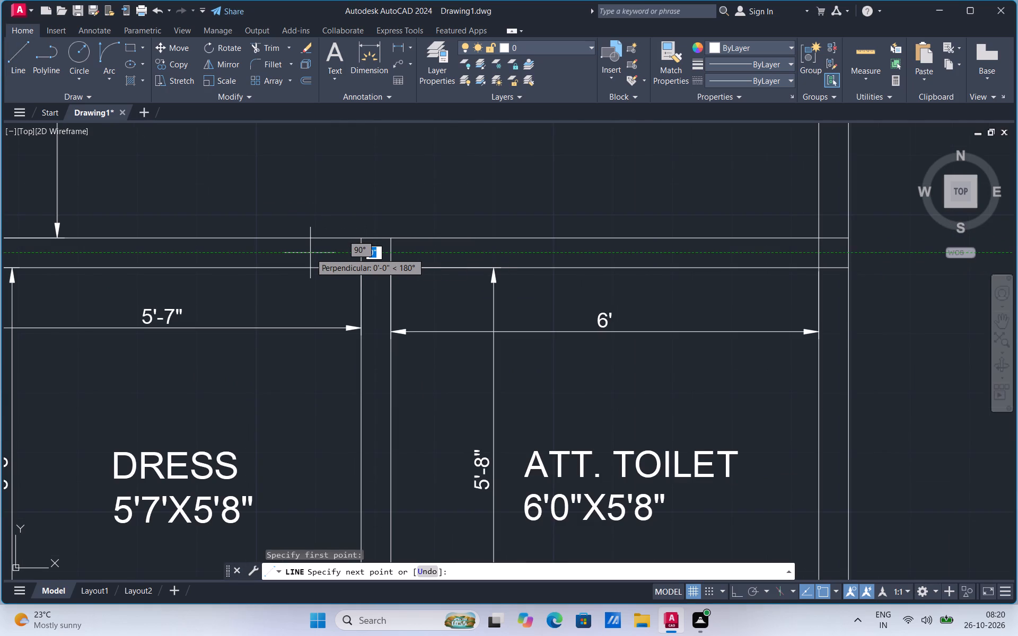
{"action": "key", "text": "1"}
{"action": "key", "text": "apostrophe"}
{"action": "key", "text": "Return"}
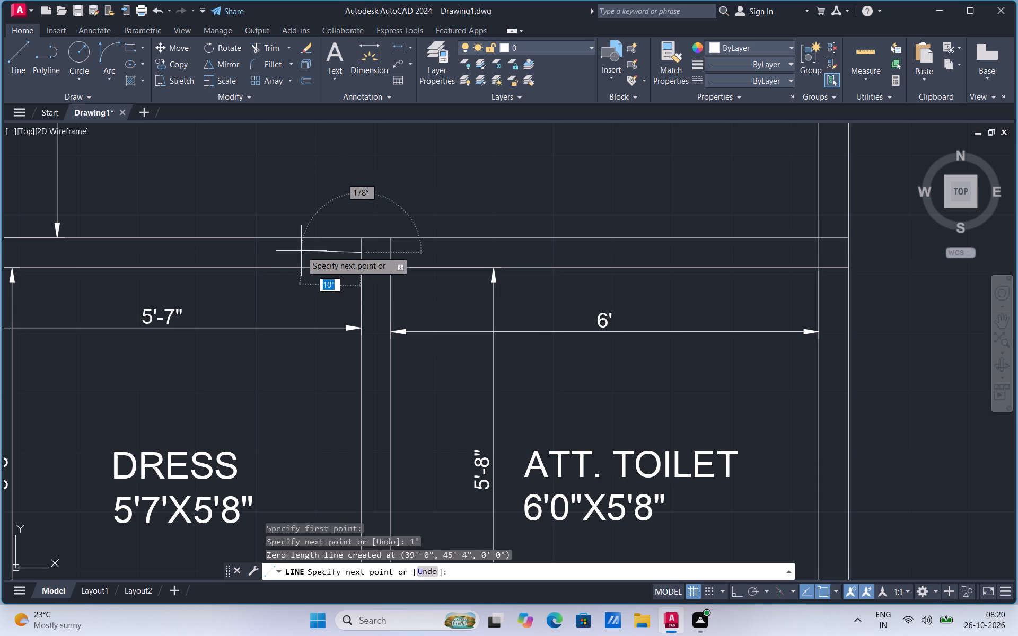
{"action": "type", "text": "1'"}
{"action": "key", "text": "Return"}
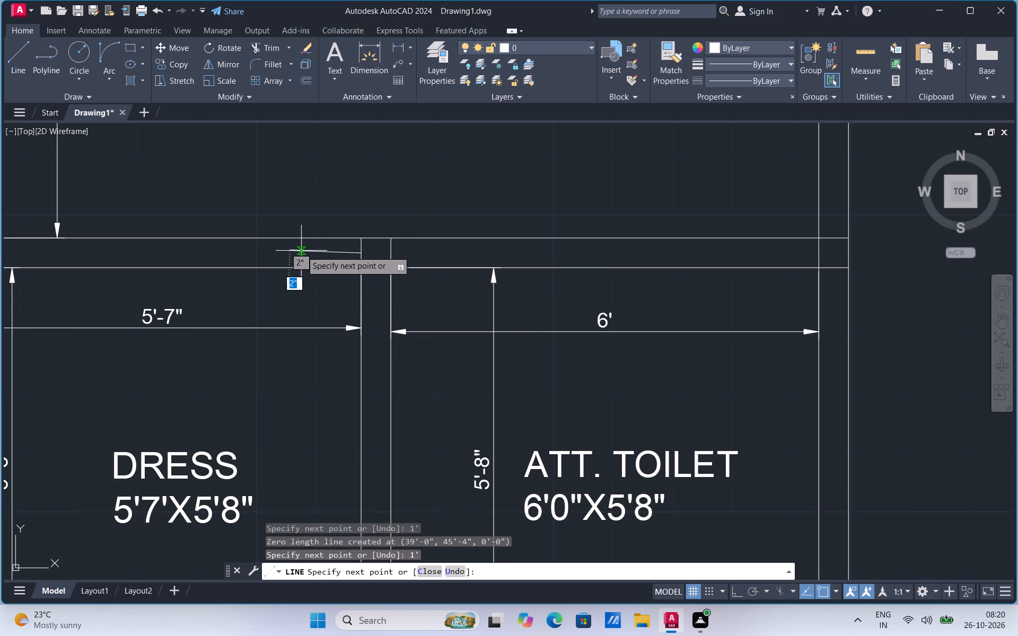
{"action": "left_click", "coordinate": [290, 233]}
{"action": "scroll", "coordinate": [423, 233], "scroll_direction": "down", "scroll_amount": 1}
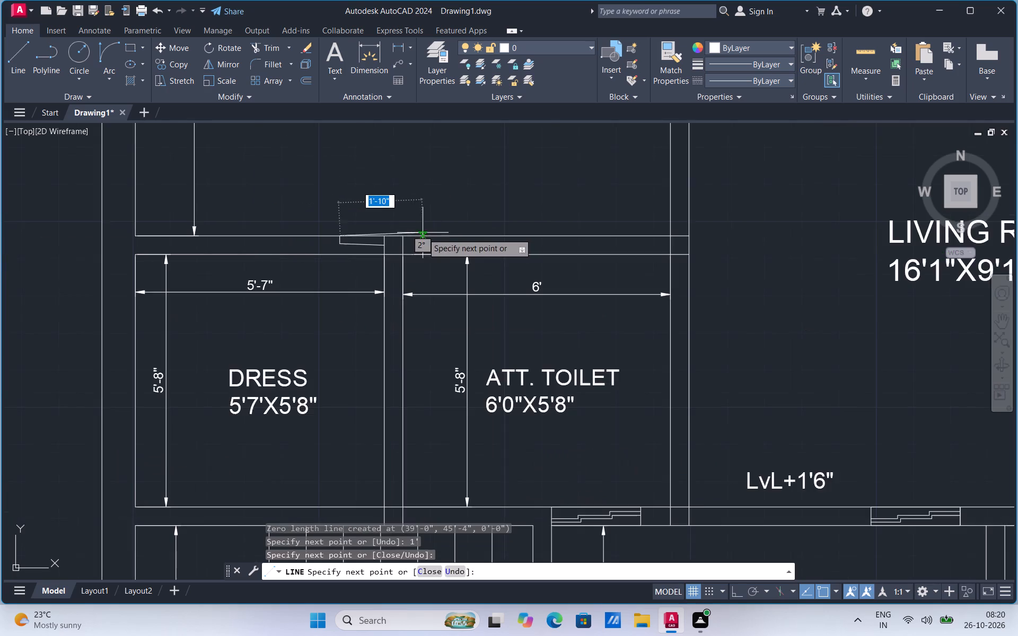
{"action": "scroll", "coordinate": [337, 205], "scroll_direction": "up", "scroll_amount": 1}
{"action": "key", "text": "Escape"}
{"action": "scroll", "coordinate": [328, 237], "scroll_direction": "up", "scroll_amount": 2}
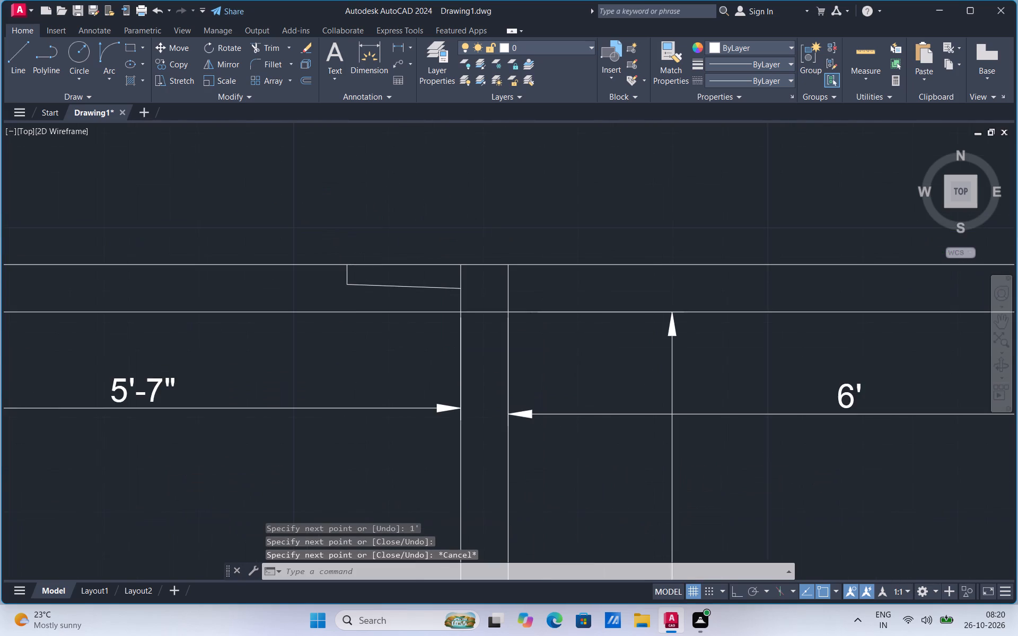
Extend the short jamb line across the wall above DRESS to its lower face and delete the sloping 1' reference line.
{"action": "key", "text": "e"}
{"action": "key", "text": "x"}
{"action": "left_click", "coordinate": [380, 266]}
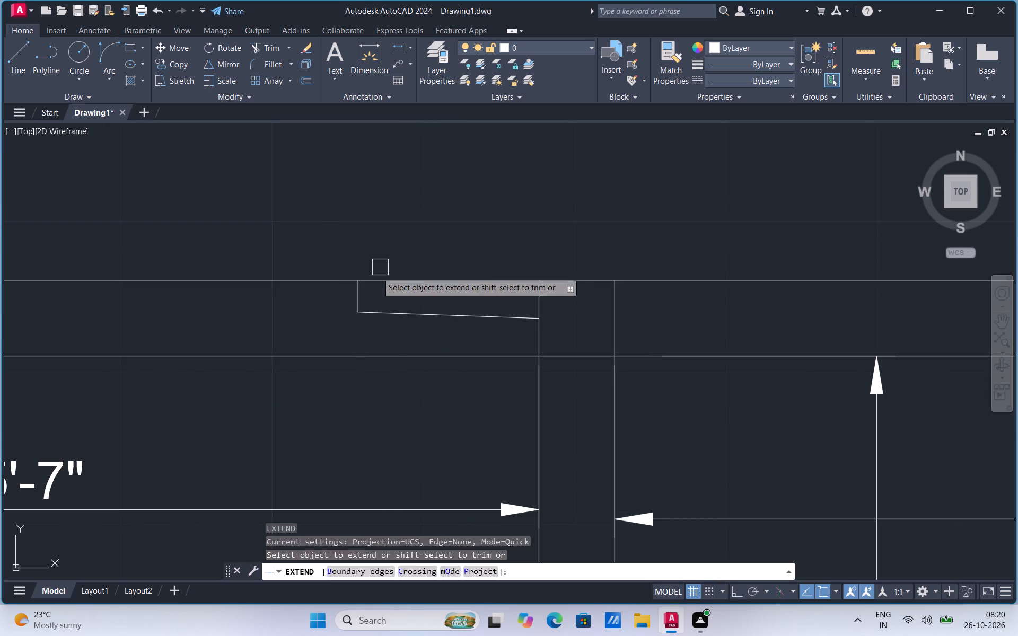
{"action": "left_click", "coordinate": [357, 299]}
{"action": "key", "text": "Escape"}
{"action": "left_click", "coordinate": [403, 313]}
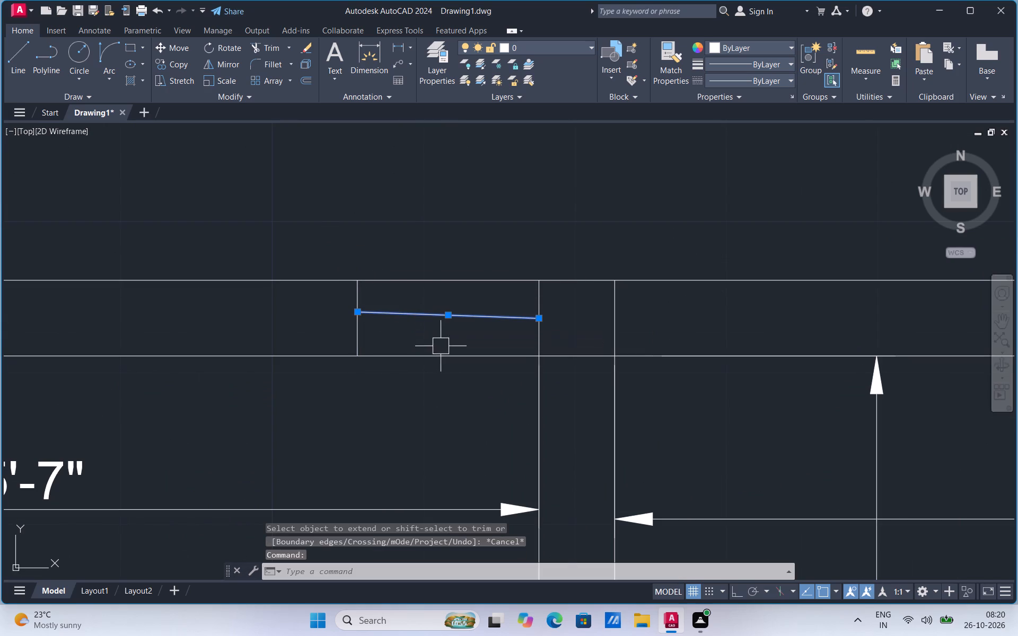
{"action": "key", "text": "Delete"}
{"action": "scroll", "coordinate": [533, 389], "scroll_direction": "down", "scroll_amount": 2}
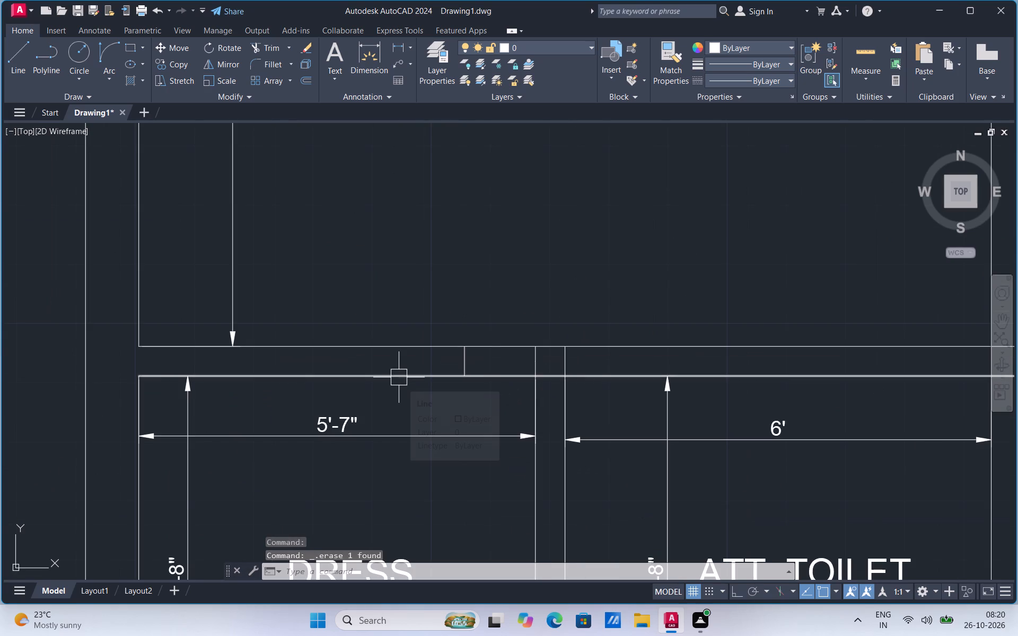
Draw a 2'8" line leftward from the jamb's midpoint inside the wall, ending with a short segment up to the upper face.
{"action": "left_click", "coordinate": [13, 66]}
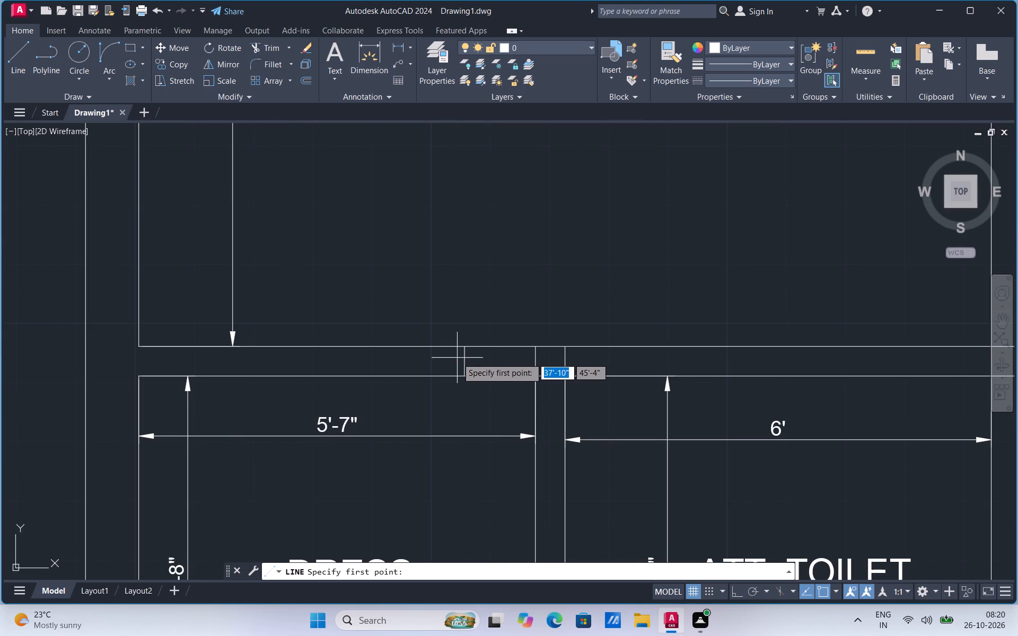
{"action": "left_click", "coordinate": [464, 358]}
{"action": "type", "text": "2'8\""}
{"action": "key", "text": "Return"}
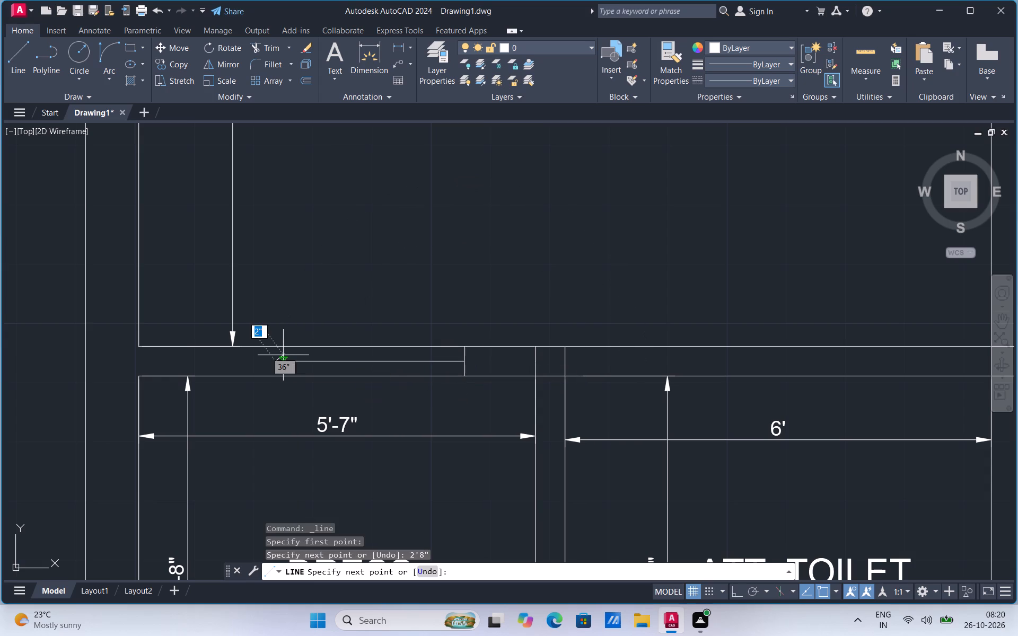
{"action": "left_click", "coordinate": [274, 348]}
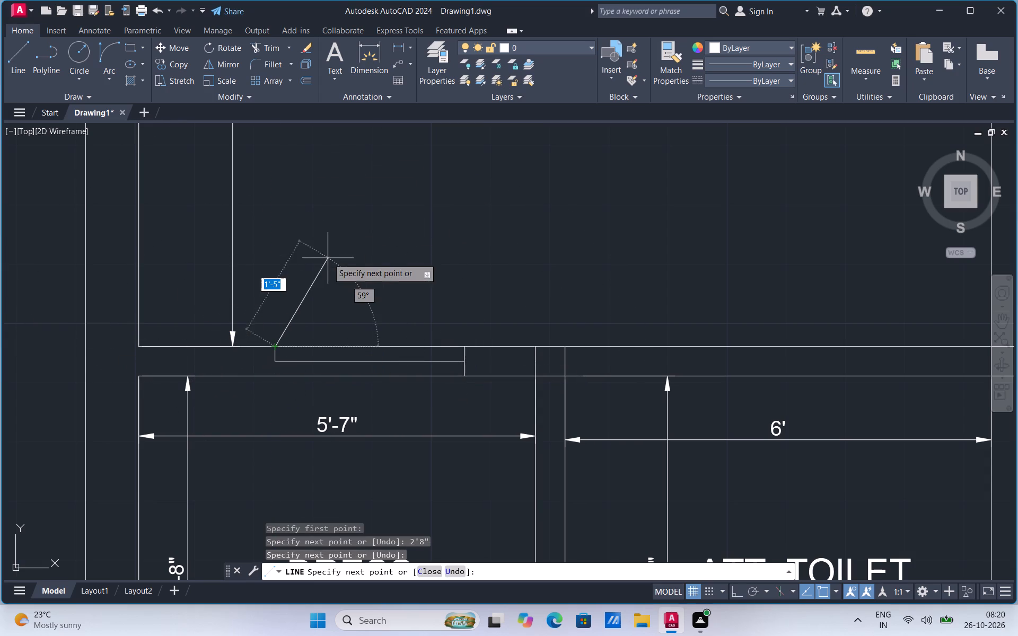
{"action": "key", "text": "Escape"}
Extend the second jamb line down to the lower face of the wall above DRESS.
{"action": "key", "text": "e"}
{"action": "key", "text": "x"}
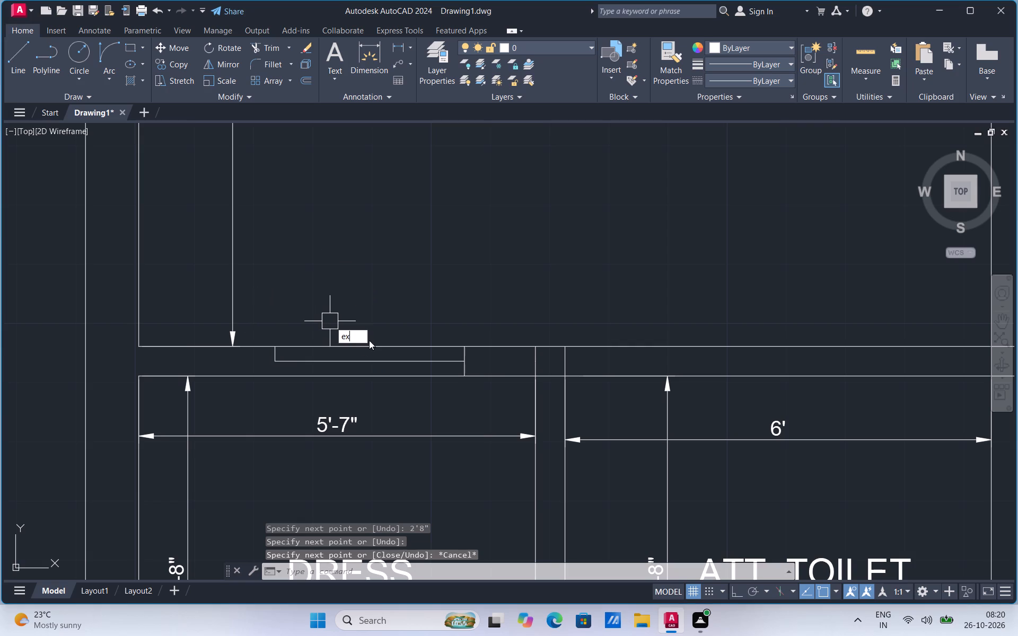
{"action": "left_click", "coordinate": [370, 351]}
{"action": "scroll", "coordinate": [270, 358], "scroll_direction": "up", "scroll_amount": 1}
{"action": "left_click", "coordinate": [270, 358]}
{"action": "scroll", "coordinate": [306, 349], "scroll_direction": "down", "scroll_amount": 1}
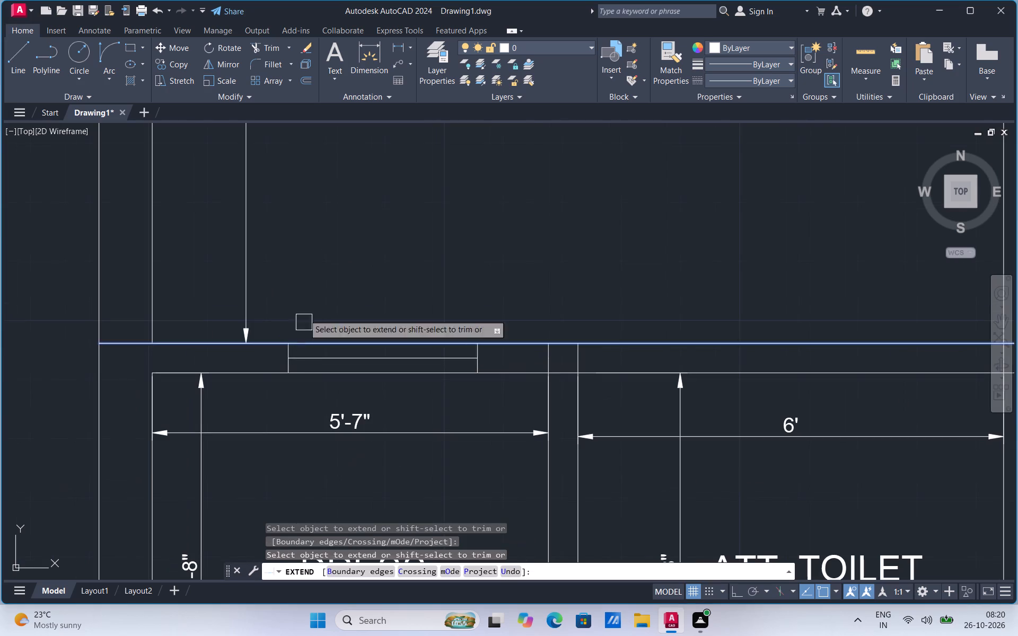
Trim both wall faces and the 2'8" line between the two jambs to open the doorway into DRESS.
{"action": "left_click", "coordinate": [269, 49]}
{"action": "left_click_drag", "start_coordinate": [336, 270], "coordinate": [409, 393]}
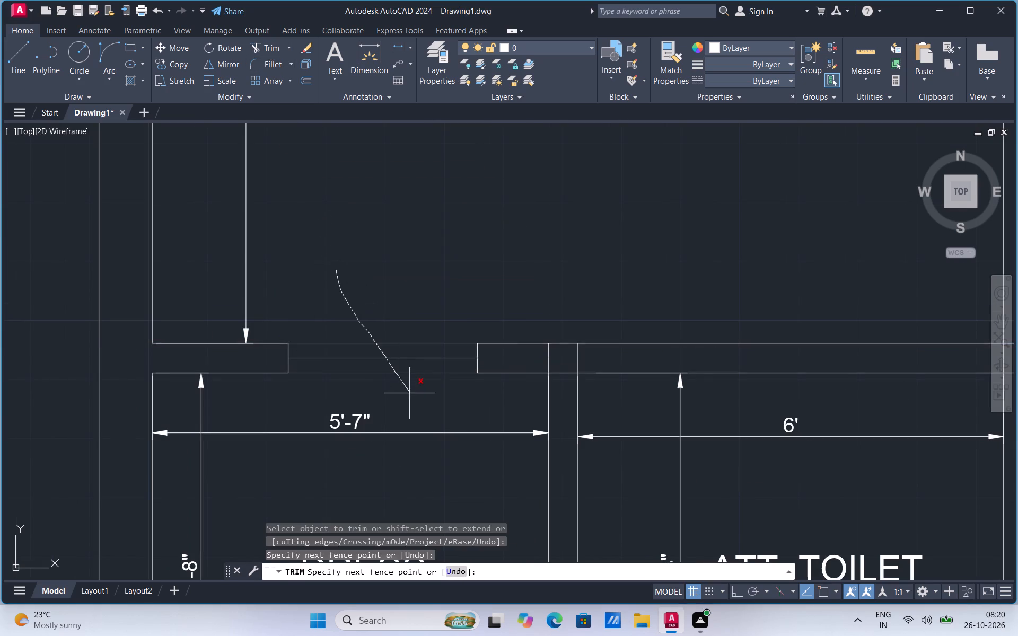
{"action": "left_click_drag", "start_coordinate": [409, 393], "coordinate": [410, 394]}
{"action": "scroll", "coordinate": [314, 273], "scroll_direction": "down", "scroll_amount": 3}
{"action": "scroll", "coordinate": [385, 282], "scroll_direction": "up", "scroll_amount": 4}
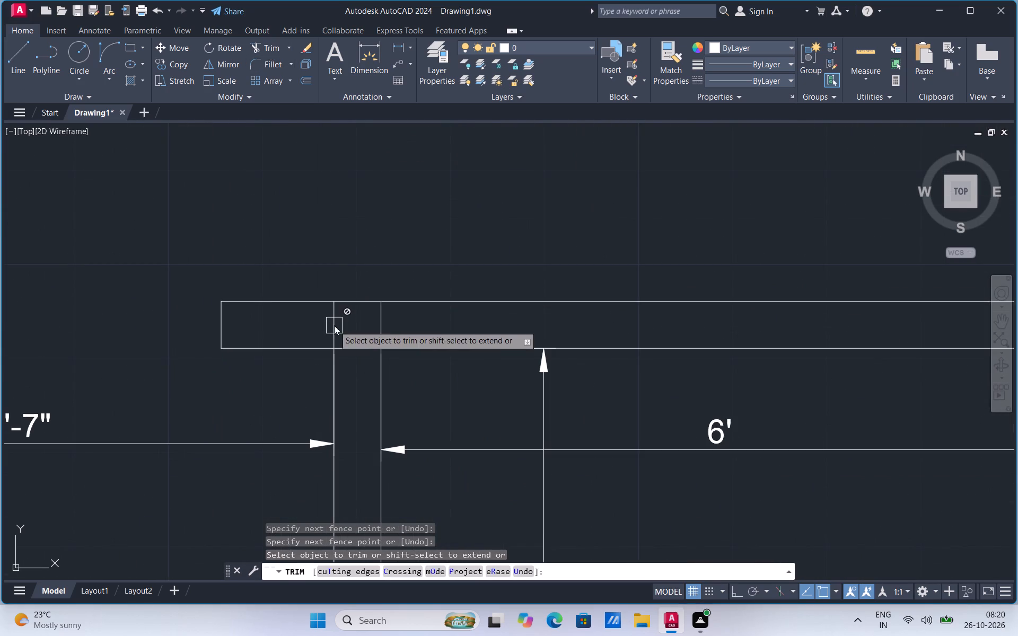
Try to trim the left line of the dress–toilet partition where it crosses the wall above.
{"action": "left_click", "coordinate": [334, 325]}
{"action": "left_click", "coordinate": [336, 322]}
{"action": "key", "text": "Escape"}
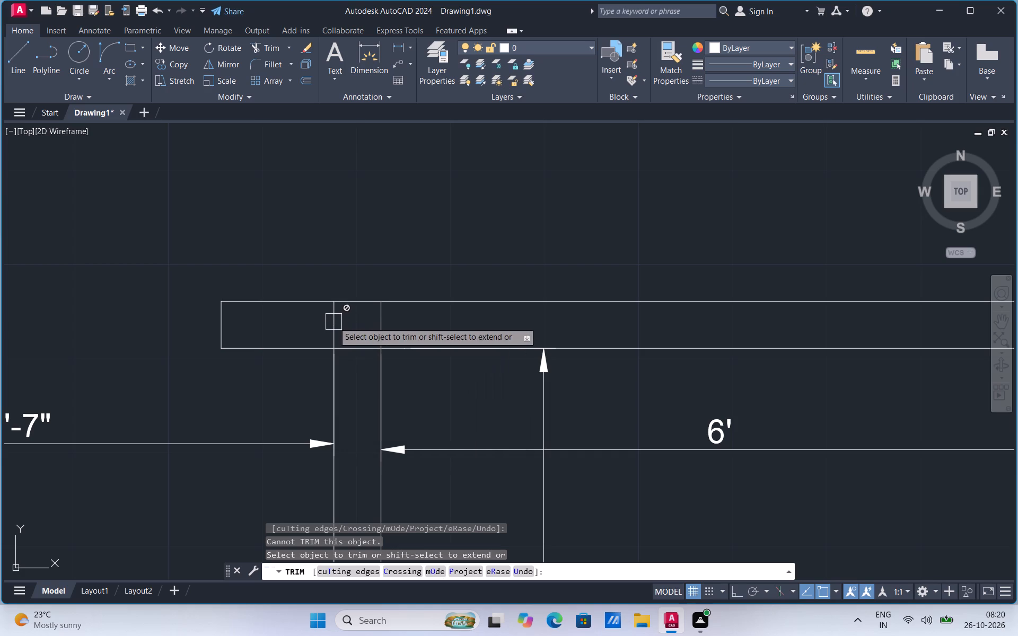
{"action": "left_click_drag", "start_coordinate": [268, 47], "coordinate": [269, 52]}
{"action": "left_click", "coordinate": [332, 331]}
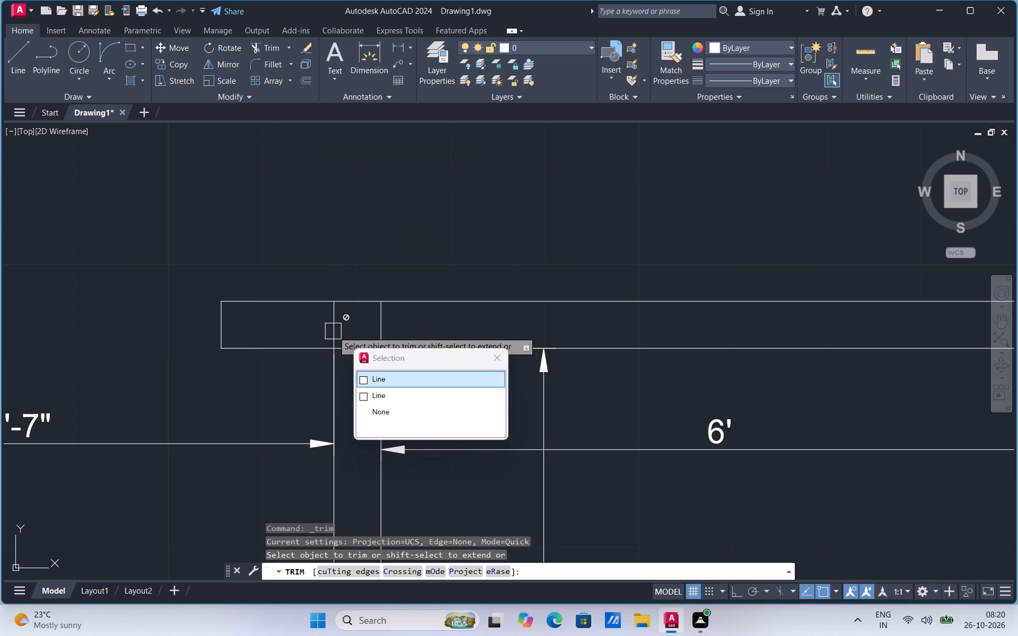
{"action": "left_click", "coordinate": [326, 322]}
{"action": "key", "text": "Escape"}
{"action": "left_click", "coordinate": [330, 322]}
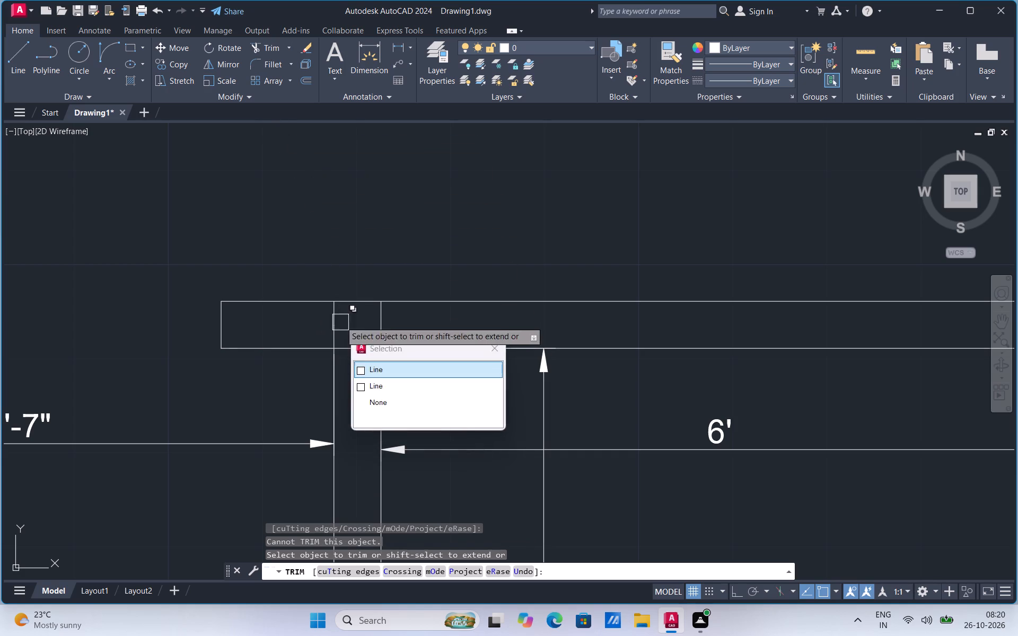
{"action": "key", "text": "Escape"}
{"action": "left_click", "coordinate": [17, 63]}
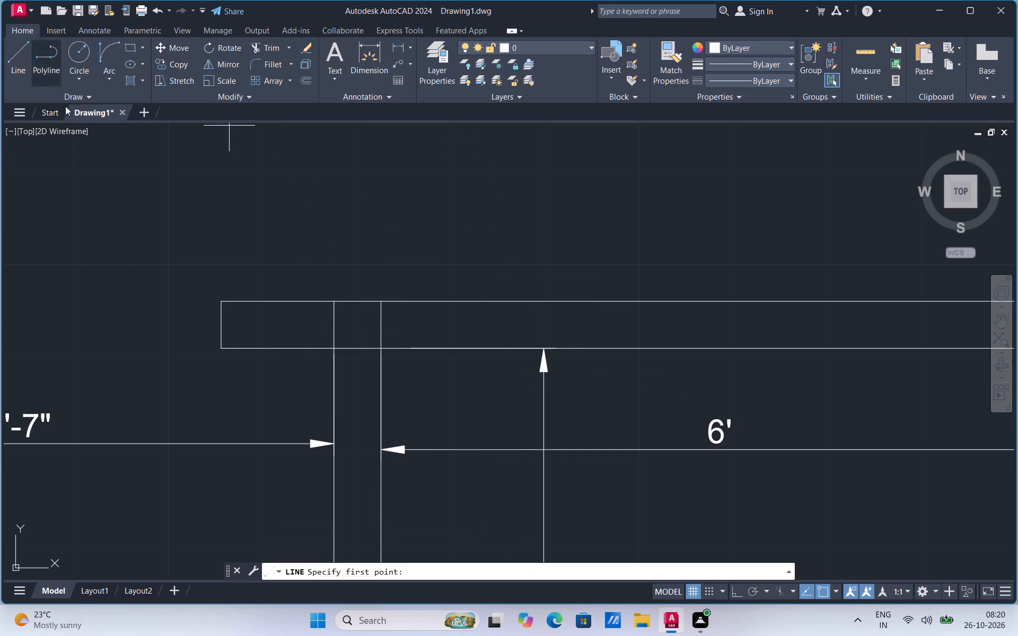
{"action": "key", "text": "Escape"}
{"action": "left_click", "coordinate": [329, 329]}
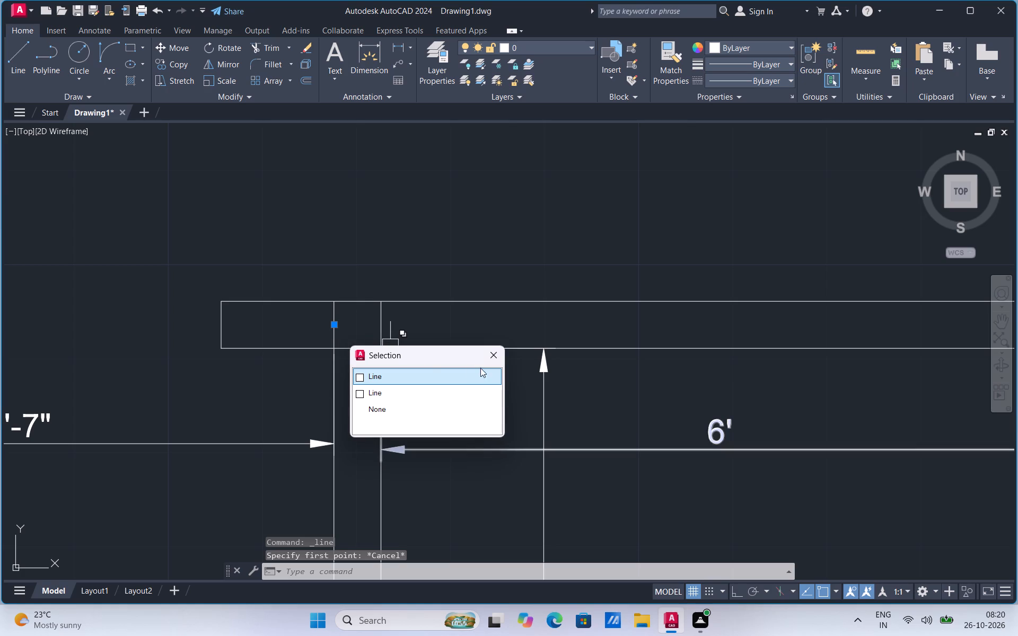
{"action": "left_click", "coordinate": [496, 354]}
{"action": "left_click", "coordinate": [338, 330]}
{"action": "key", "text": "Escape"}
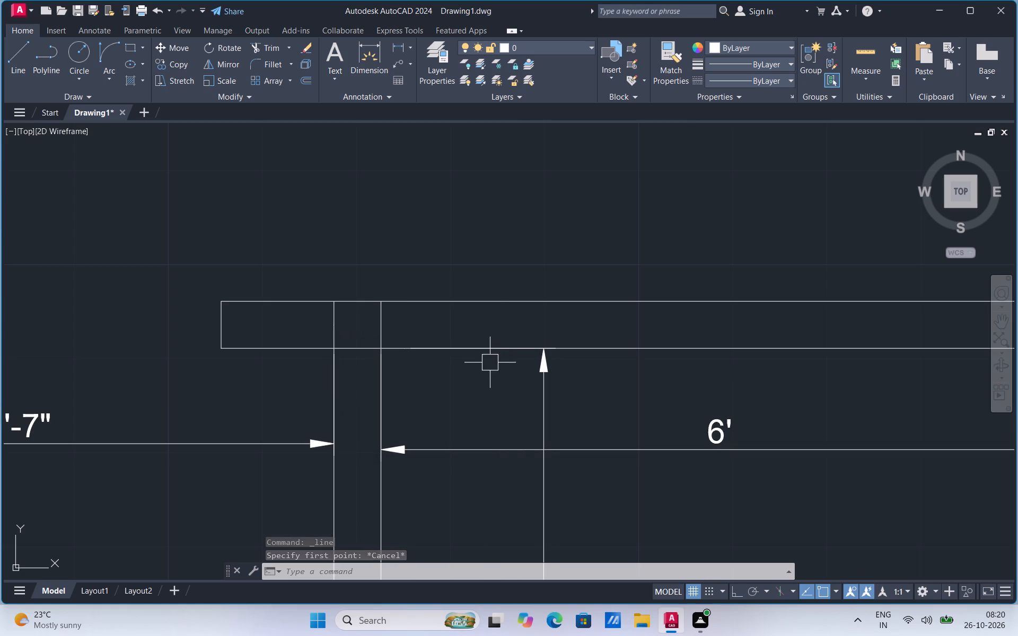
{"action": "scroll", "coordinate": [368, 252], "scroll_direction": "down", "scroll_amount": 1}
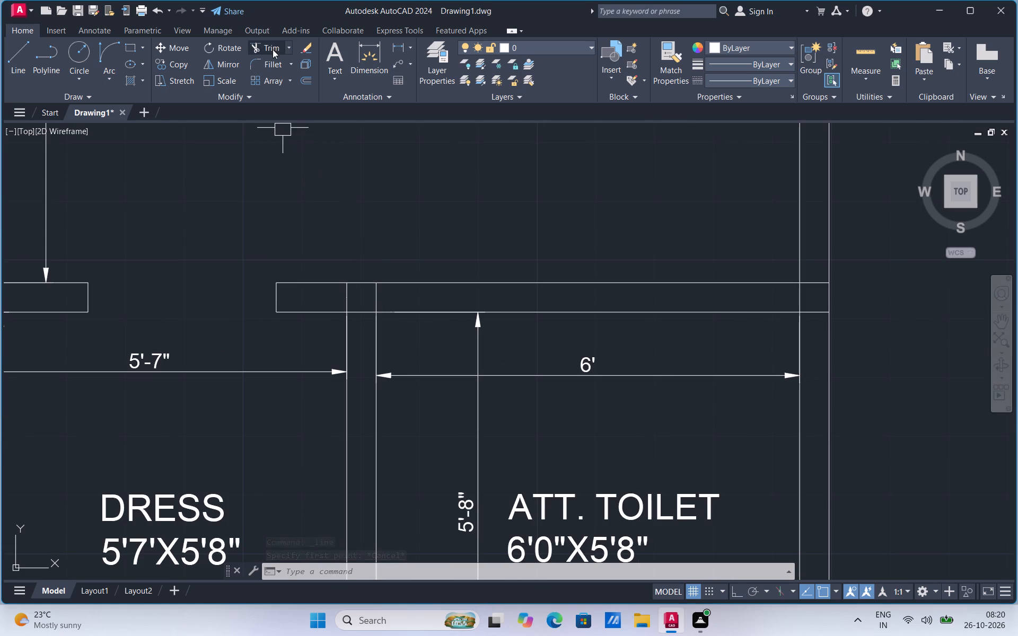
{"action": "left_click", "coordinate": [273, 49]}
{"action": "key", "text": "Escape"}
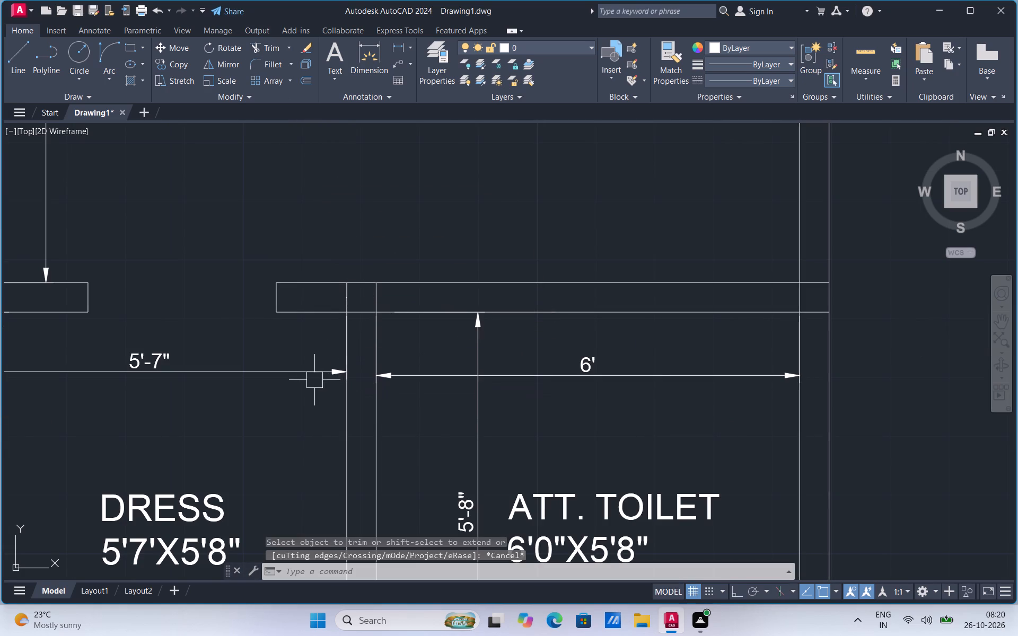
Delete the 5'-7" width dimension of the DRESS room.
{"action": "left_click", "coordinate": [317, 365]}
{"action": "key", "text": "Delete"}
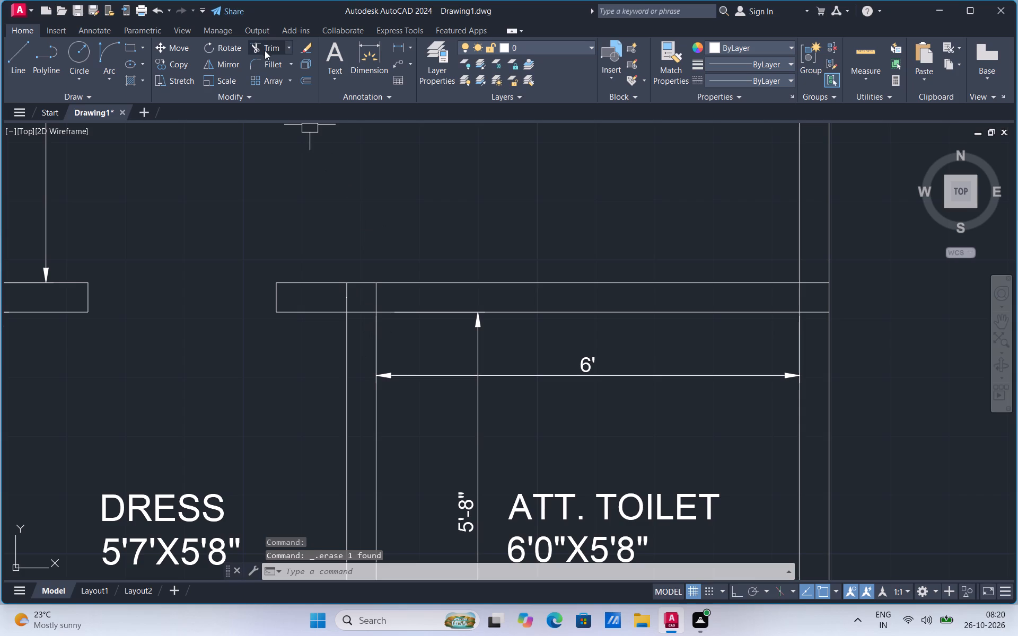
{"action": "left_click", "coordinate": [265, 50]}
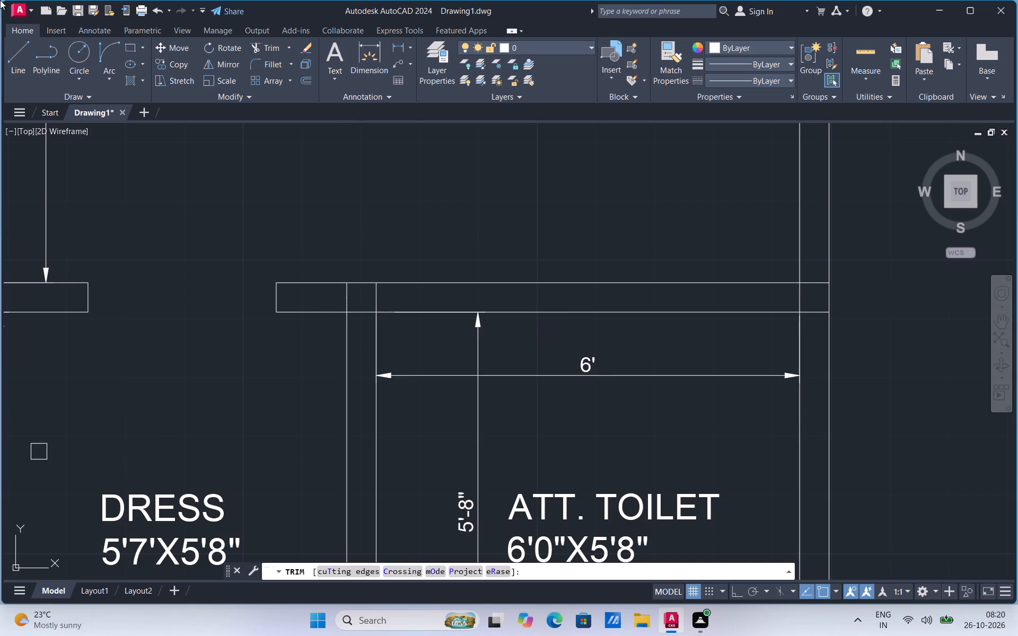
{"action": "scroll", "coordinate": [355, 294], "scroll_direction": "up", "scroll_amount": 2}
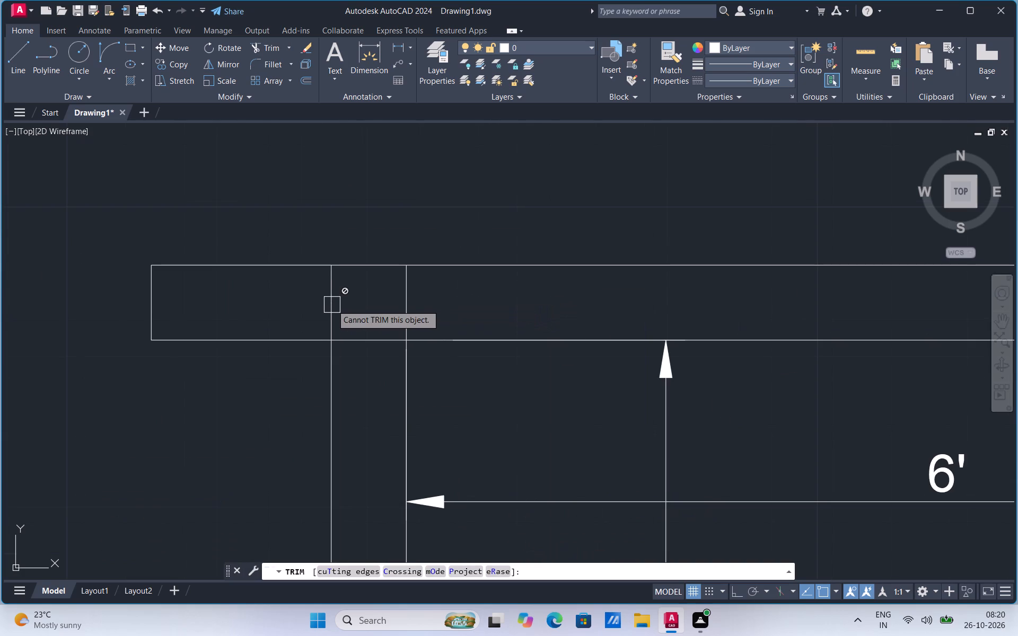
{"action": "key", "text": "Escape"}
Delete the left line of the dress–toilet partition and the stray zero-length line left inside the wall above it.
{"action": "left_click", "coordinate": [338, 405]}
{"action": "key", "text": "Delete"}
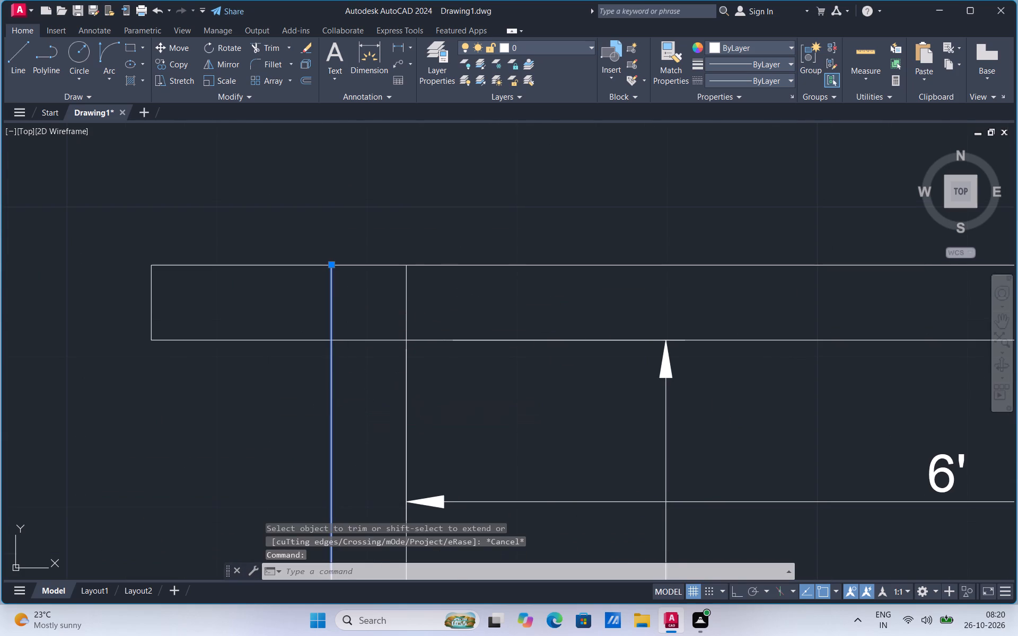
{"action": "scroll", "coordinate": [454, 289], "scroll_direction": "down", "scroll_amount": 4}
{"action": "scroll", "coordinate": [451, 392], "scroll_direction": "up", "scroll_amount": 1}
{"action": "scroll", "coordinate": [436, 226], "scroll_direction": "up", "scroll_amount": 1}
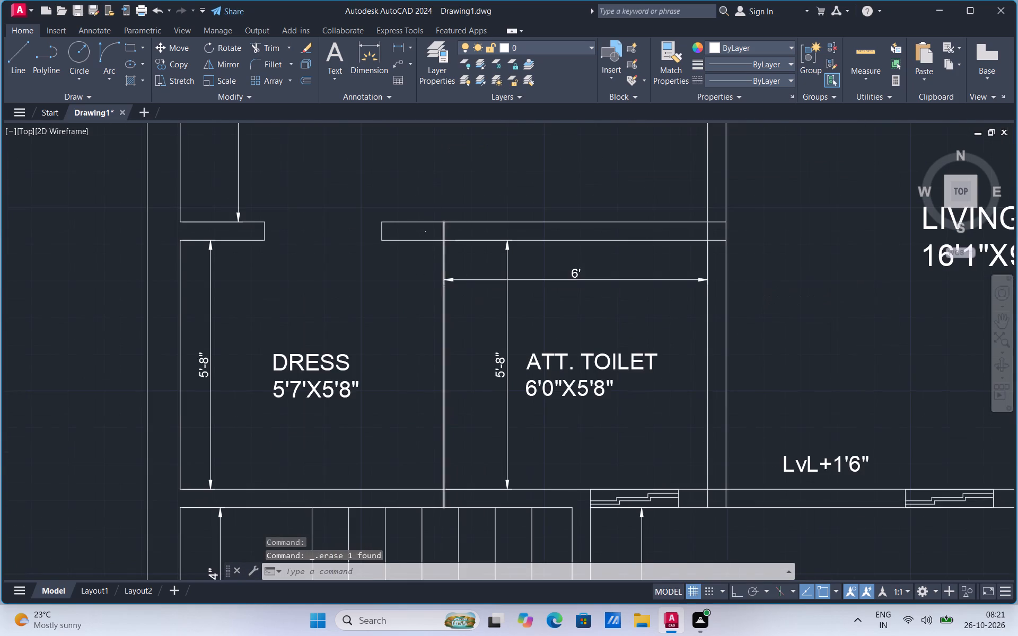
{"action": "left_click", "coordinate": [419, 234]}
{"action": "key", "text": "Delete"}
{"action": "scroll", "coordinate": [408, 287], "scroll_direction": "down", "scroll_amount": 1}
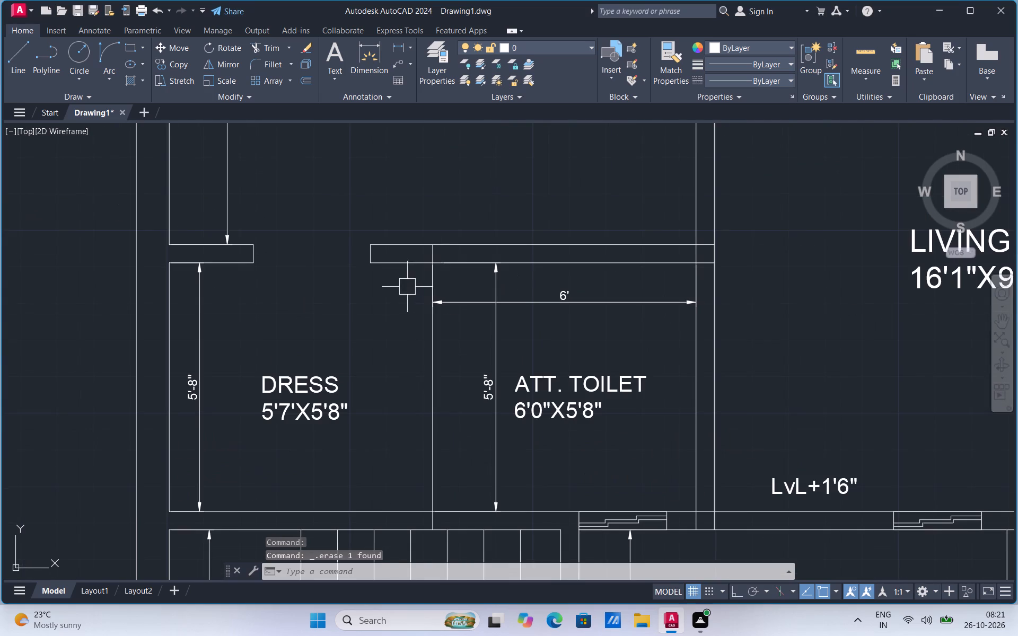
Copy the left line of ATT. TOILET 5" toward DRESS to form the second face of the partition.
{"action": "left_click", "coordinate": [431, 418]}
{"action": "right_click", "coordinate": [431, 418]}
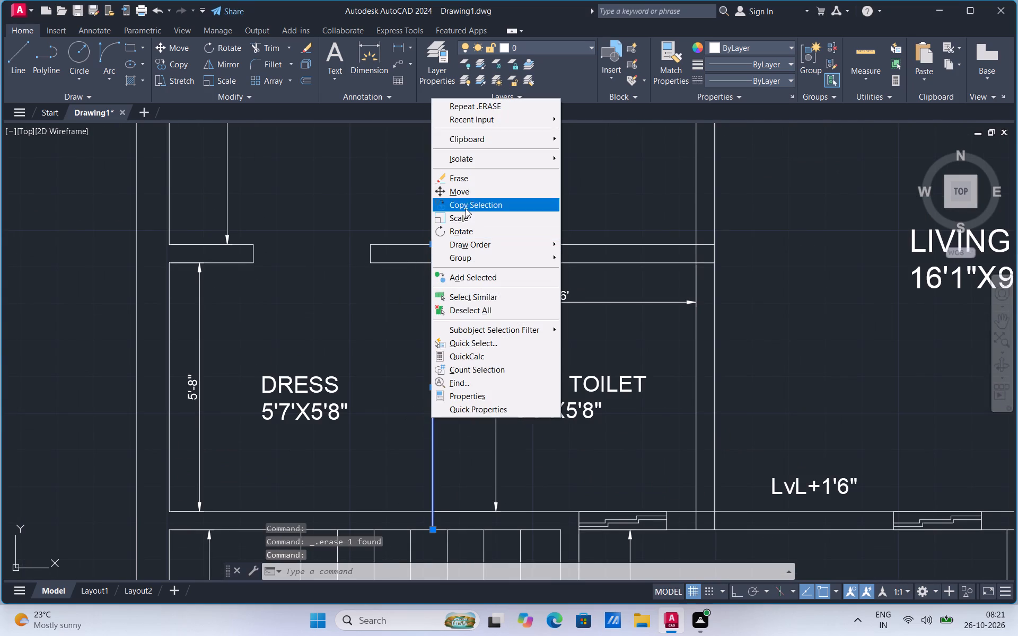
{"action": "left_click", "coordinate": [466, 208]}
{"action": "left_click", "coordinate": [431, 531]}
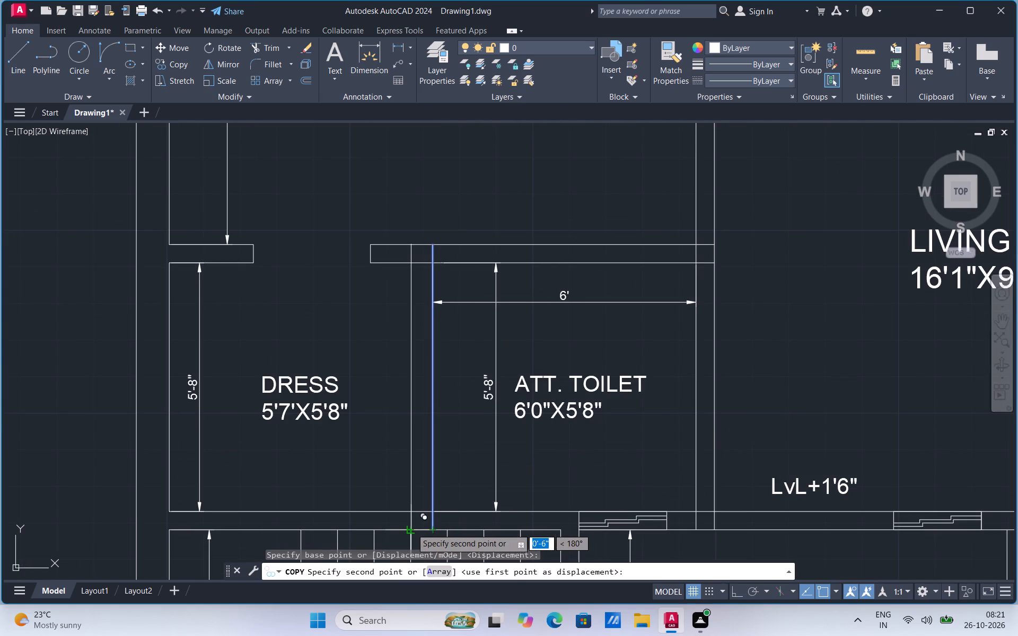
{"action": "key", "text": "5"}
{"action": "key", "text": "Return"}
{"action": "key", "text": "Escape"}
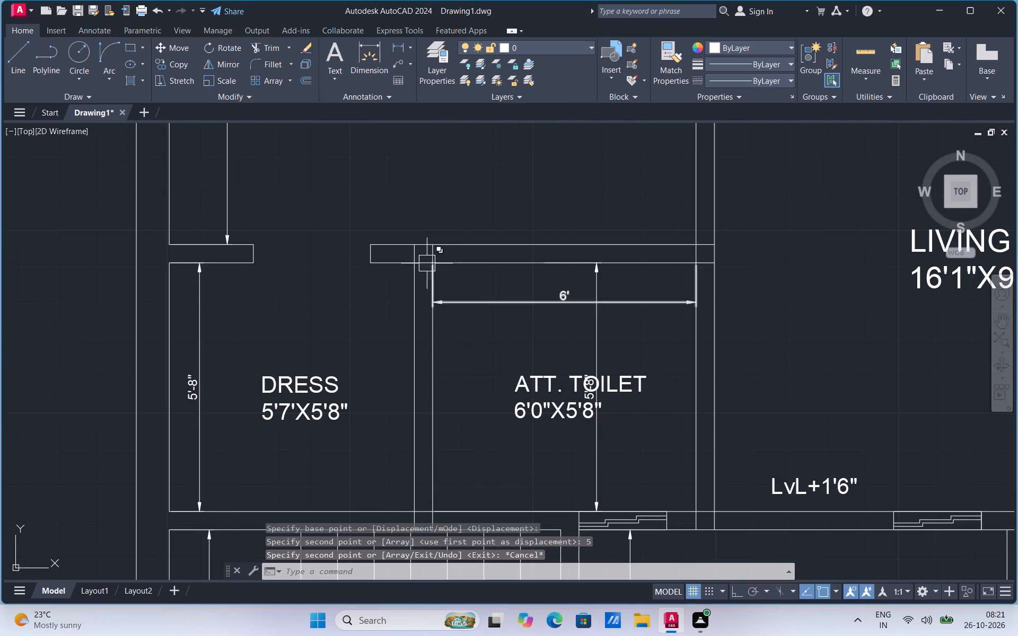
Trim both partition lines inside the wall above and the wall's lower face between them to open the T-junction.
{"action": "scroll", "coordinate": [429, 249], "scroll_direction": "up", "scroll_amount": 3}
{"action": "left_click", "coordinate": [274, 46]}
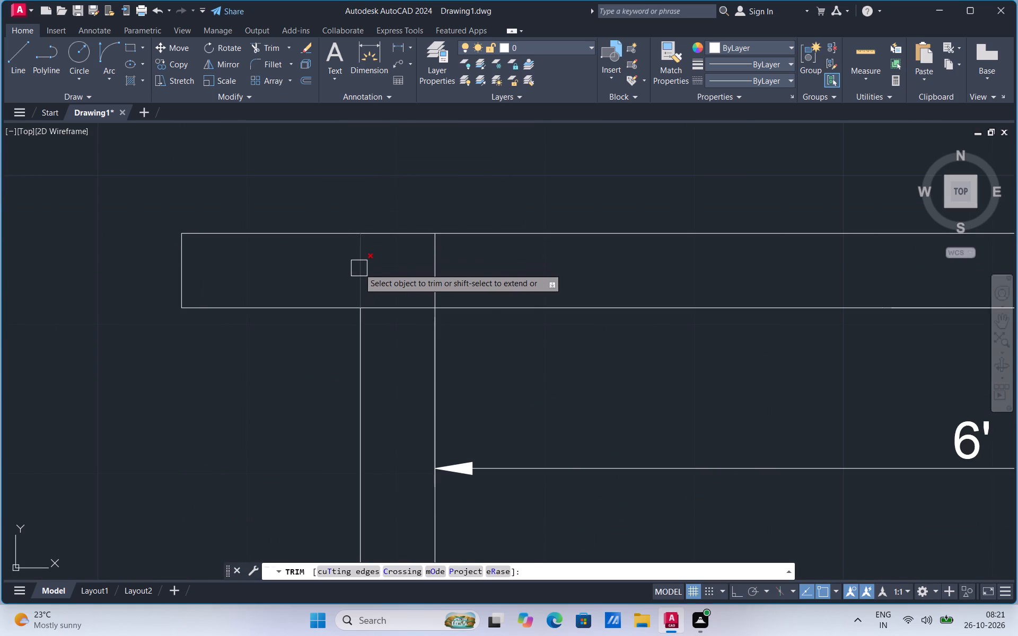
{"action": "left_click", "coordinate": [360, 269]}
{"action": "left_click", "coordinate": [384, 313]}
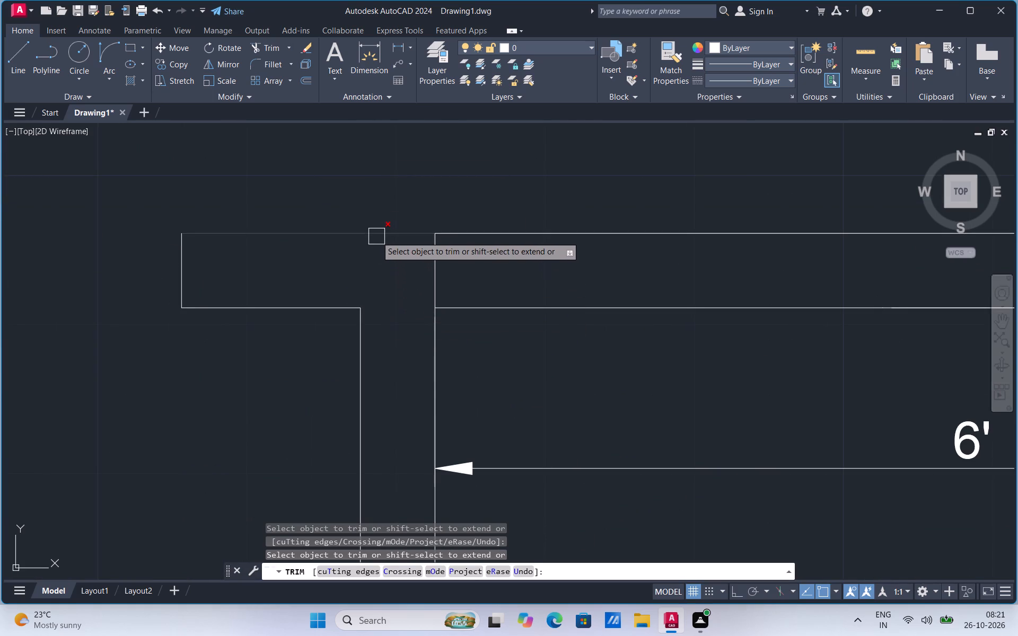
{"action": "left_click", "coordinate": [438, 275]}
{"action": "scroll", "coordinate": [428, 276], "scroll_direction": "down", "scroll_amount": 4}
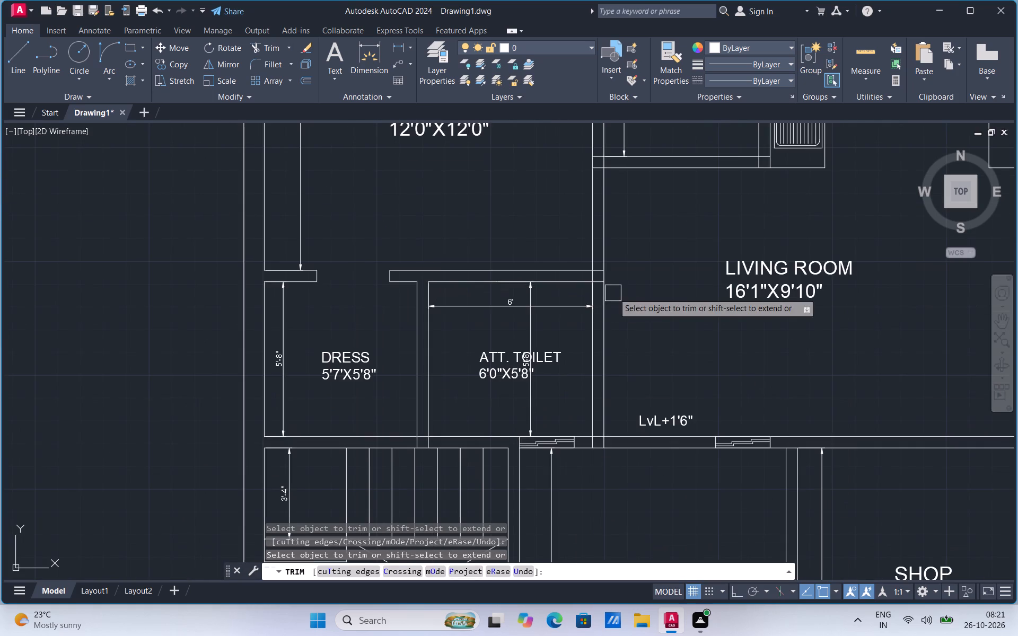
{"action": "scroll", "coordinate": [609, 257], "scroll_direction": "up", "scroll_amount": 1}
{"action": "scroll", "coordinate": [447, 396], "scroll_direction": "down", "scroll_amount": 1}
{"action": "scroll", "coordinate": [534, 260], "scroll_direction": "up", "scroll_amount": 1}
{"action": "scroll", "coordinate": [600, 256], "scroll_direction": "up", "scroll_amount": 1}
{"action": "key", "text": "Escape"}
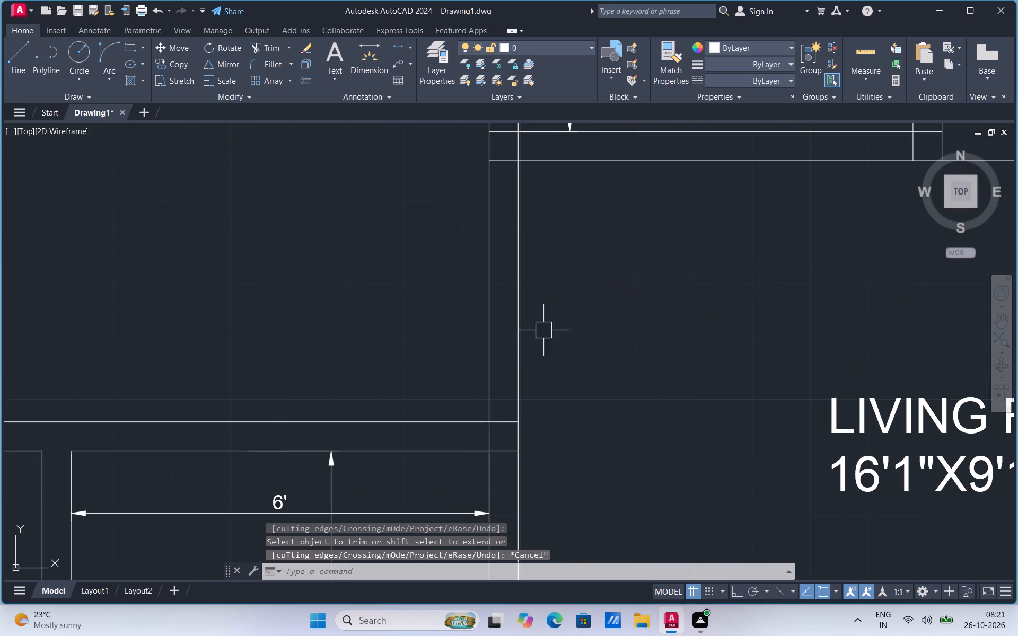
With Ortho on, draw a 1' guide line up inside the bedroom–living wall from the toilet's upper wall, then across to the bedroom-side face.
{"action": "left_click", "coordinate": [16, 63]}
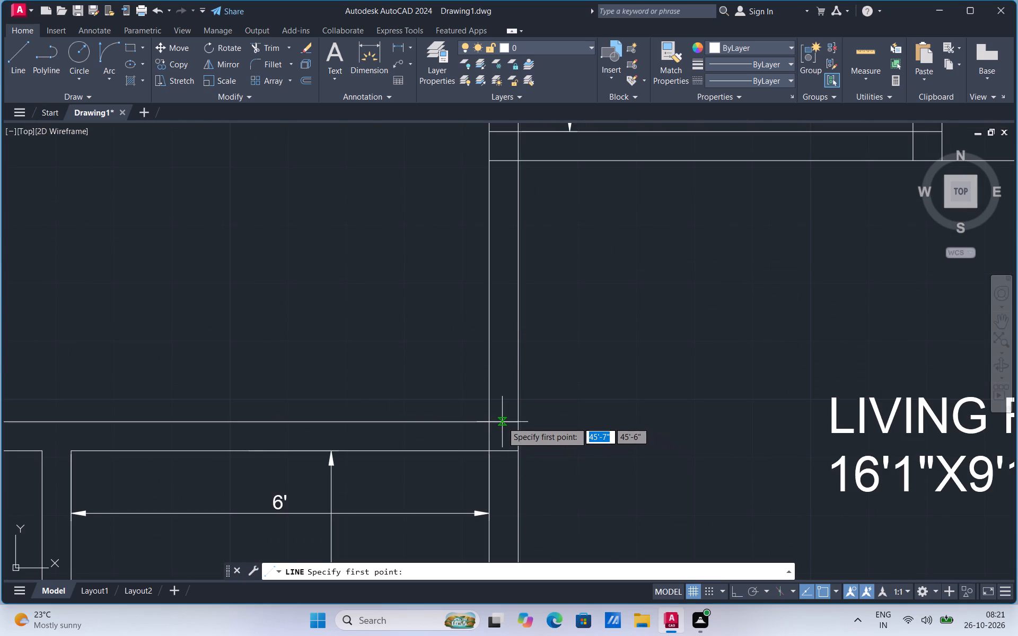
{"action": "left_click", "coordinate": [505, 421]}
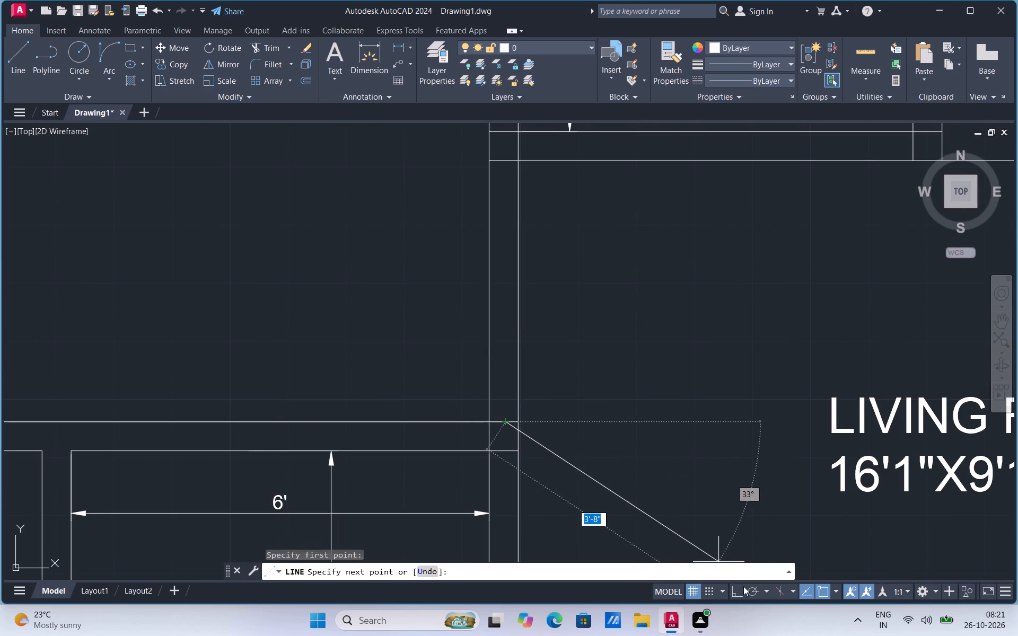
{"action": "left_click", "coordinate": [740, 592]}
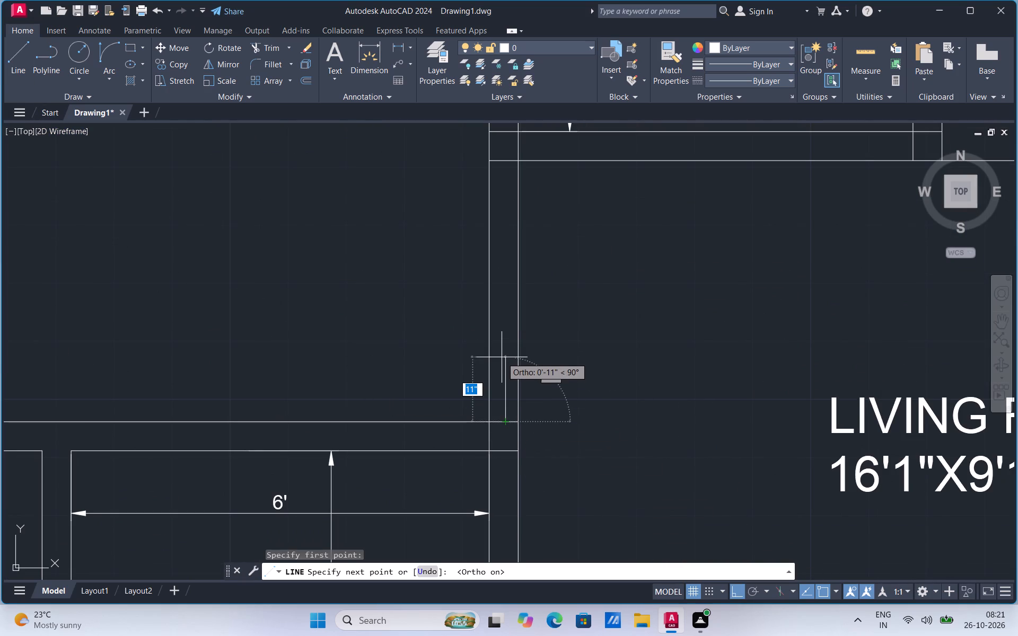
{"action": "type", "text": "1'"}
{"action": "key", "text": "Return"}
{"action": "scroll", "coordinate": [522, 327], "scroll_direction": "up", "scroll_amount": 2}
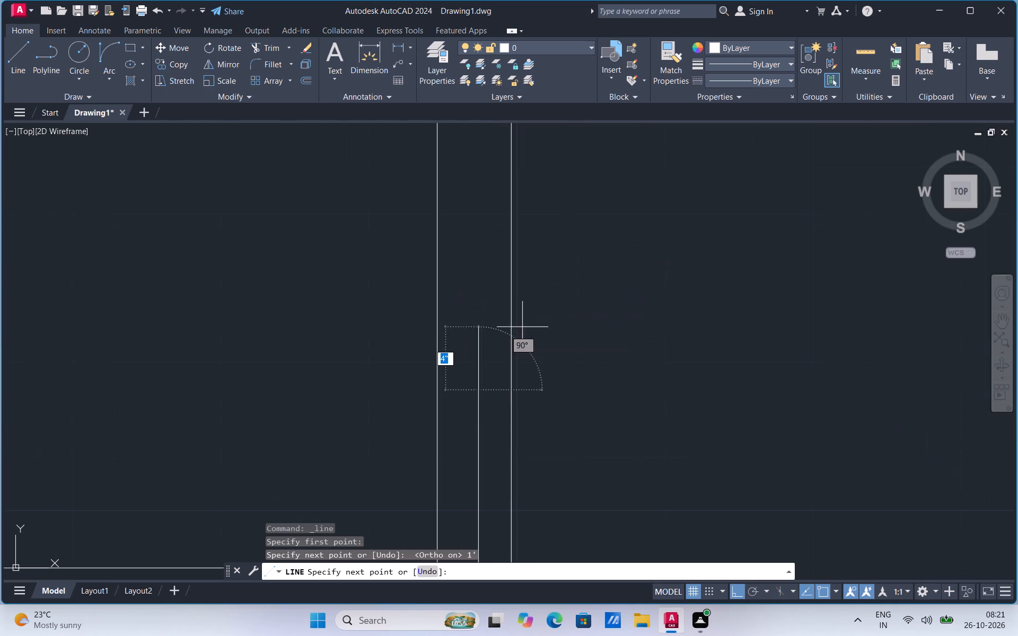
{"action": "left_click", "coordinate": [434, 390]}
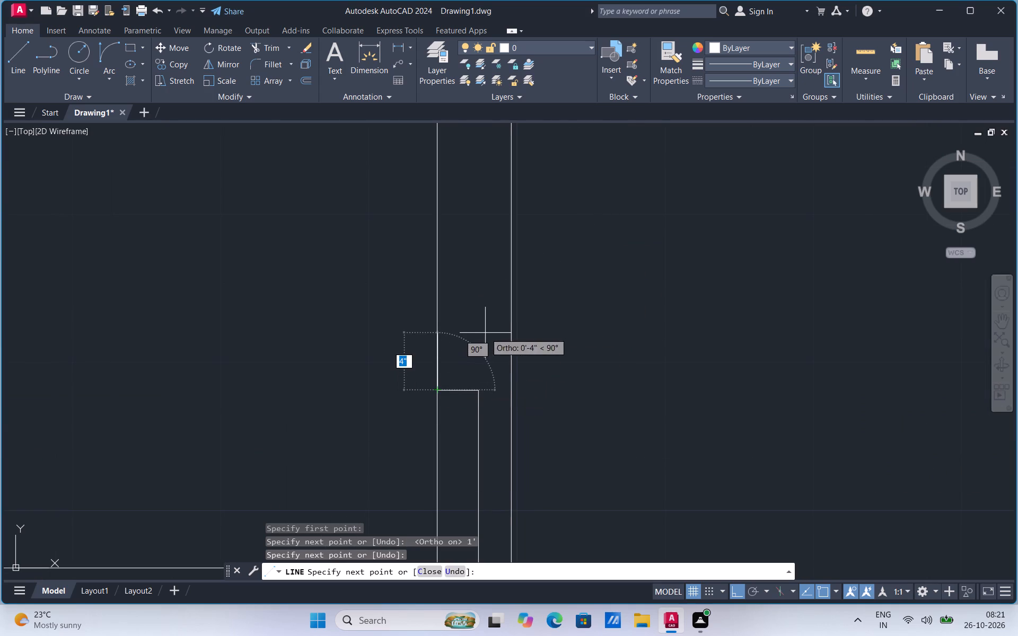
{"action": "key", "text": "Escape"}
Extend the short jamb line across the bedroom–living wall to the living-room-side face.
{"action": "key", "text": "e"}
{"action": "key", "text": "x"}
{"action": "left_click", "coordinate": [543, 360]}
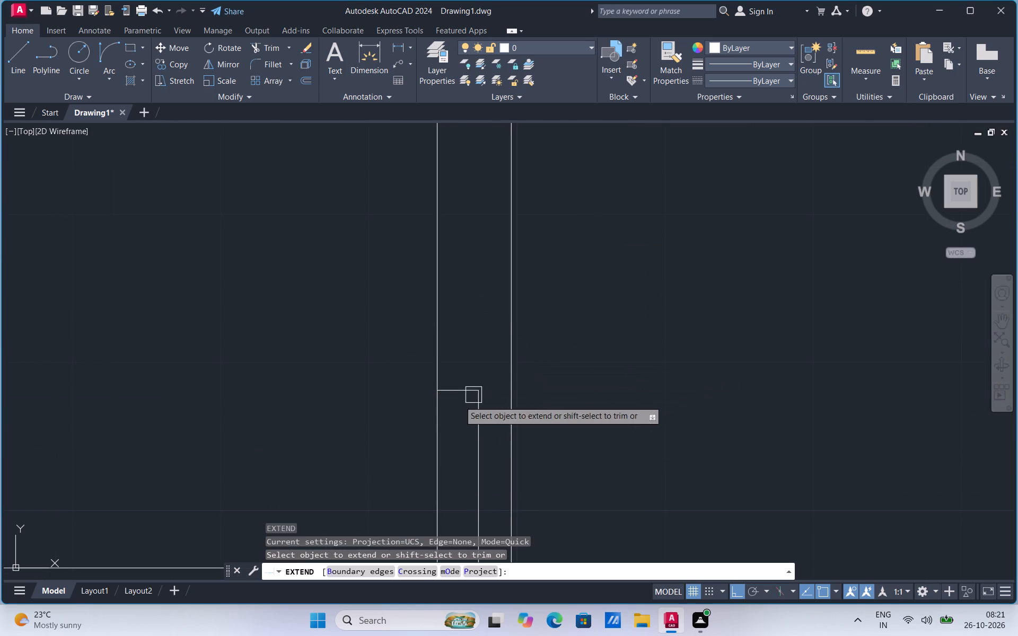
{"action": "left_click", "coordinate": [453, 393]}
{"action": "left_click", "coordinate": [458, 390]}
Trim both faces of the bedroom–living wall between the jamb line and the bottom of the PUJA wall.
{"action": "scroll", "coordinate": [458, 388], "scroll_direction": "down", "scroll_amount": 2}
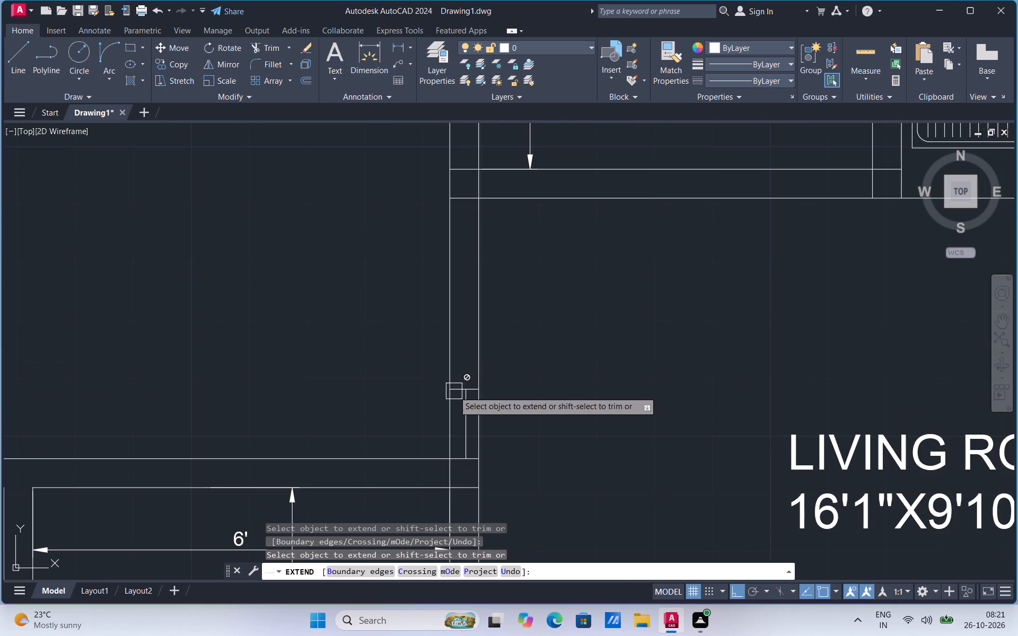
{"action": "left_click", "coordinate": [265, 52]}
{"action": "left_click_drag", "start_coordinate": [346, 243], "coordinate": [554, 244]}
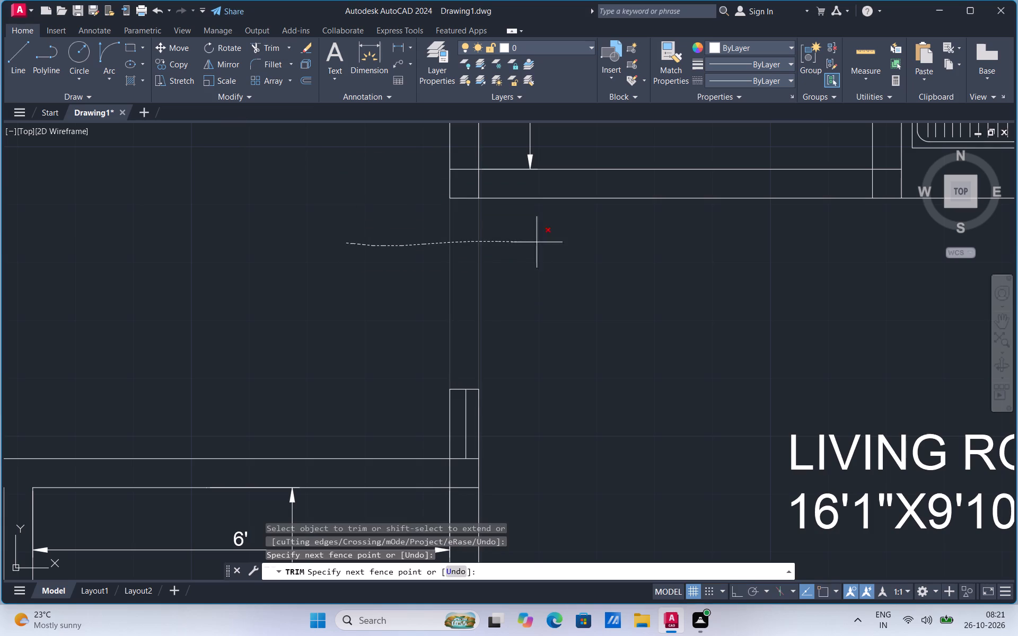
{"action": "left_click_drag", "start_coordinate": [554, 244], "coordinate": [583, 246]}
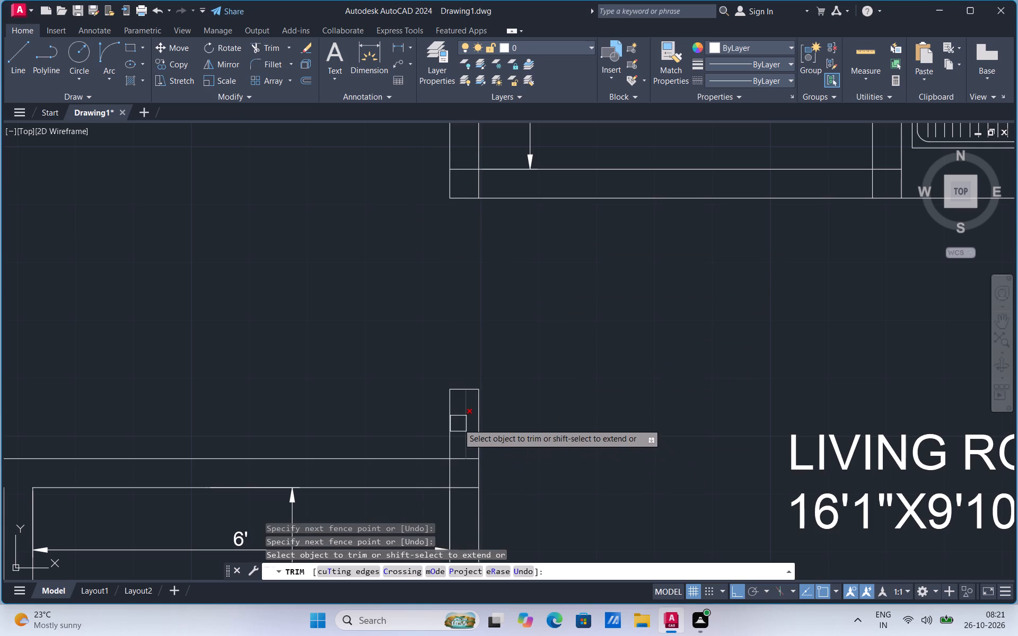
Trim away the 1' guide line and the lines crossing inside the corner where the toilet's upper wall meets the living-room wall.
{"action": "left_click", "coordinate": [460, 424]}
{"action": "scroll", "coordinate": [463, 427], "scroll_direction": "up", "scroll_amount": 1}
{"action": "scroll", "coordinate": [471, 407], "scroll_direction": "down", "scroll_amount": 1}
{"action": "left_click", "coordinate": [457, 469]}
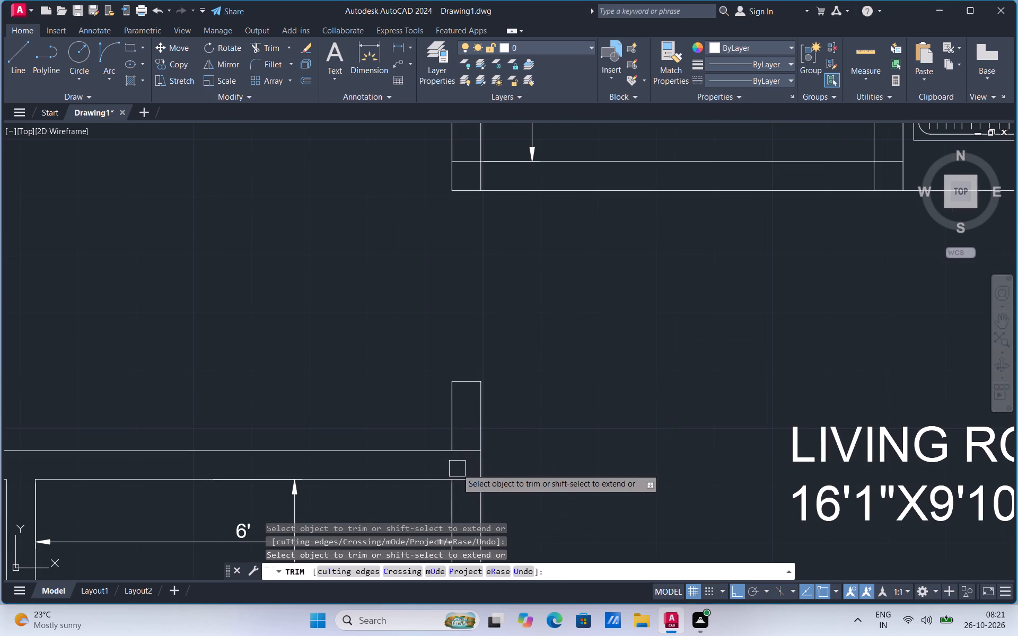
{"action": "left_click", "coordinate": [461, 449]}
{"action": "left_click", "coordinate": [469, 483]}
{"action": "scroll", "coordinate": [545, 393], "scroll_direction": "up", "scroll_amount": 1}
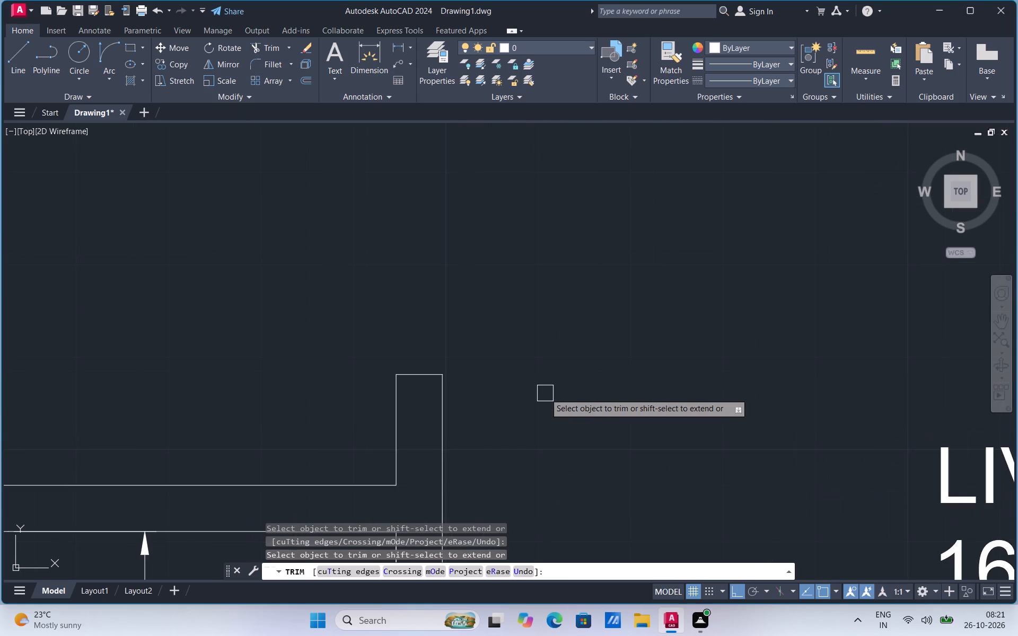
{"action": "key", "text": "Escape"}
Move the jamb line at the top of the wall stub 6" down toward the toilet.
{"action": "left_click", "coordinate": [417, 370]}
{"action": "right_click", "coordinate": [417, 370]}
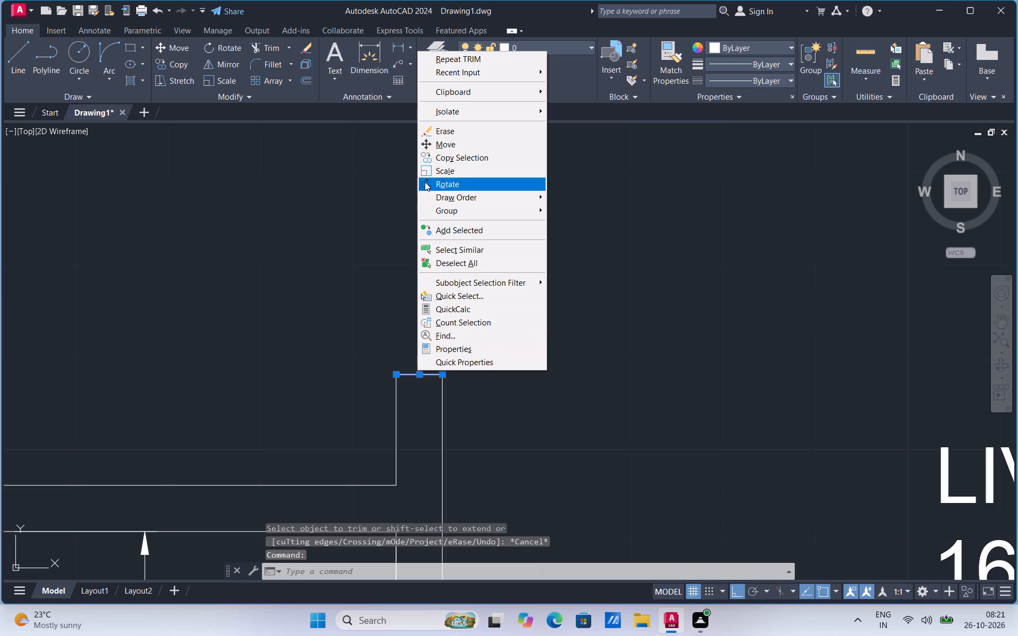
{"action": "left_click", "coordinate": [432, 143]}
{"action": "left_click", "coordinate": [398, 376]}
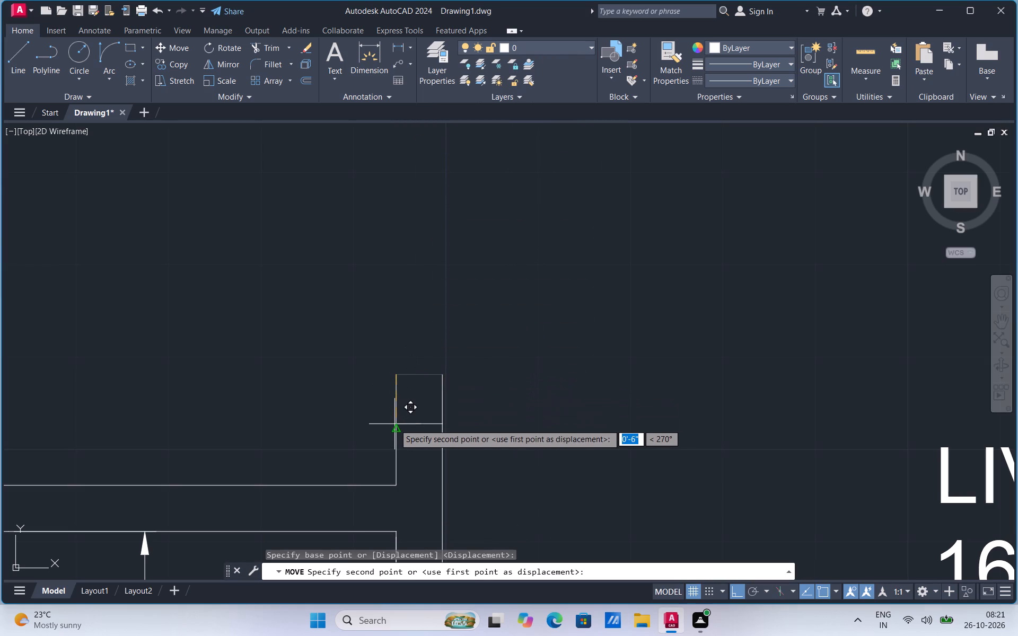
{"action": "key", "text": "6"}
{"action": "key", "text": "Return"}
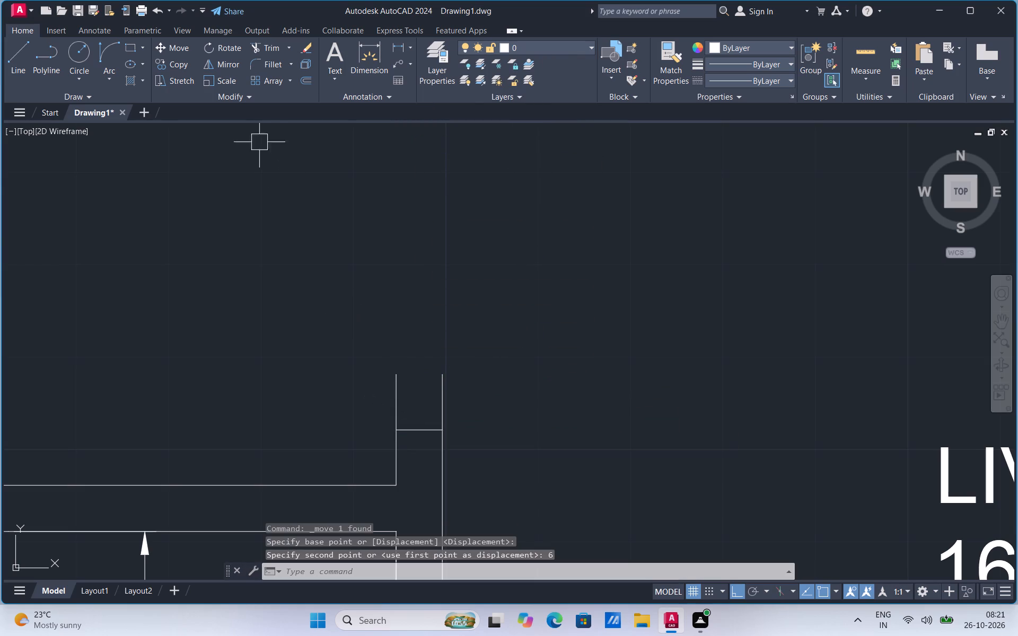
Trim both wall faces projecting above the relocated jamb line.
{"action": "left_click", "coordinate": [261, 45]}
{"action": "left_click_drag", "start_coordinate": [376, 378], "coordinate": [493, 399]}
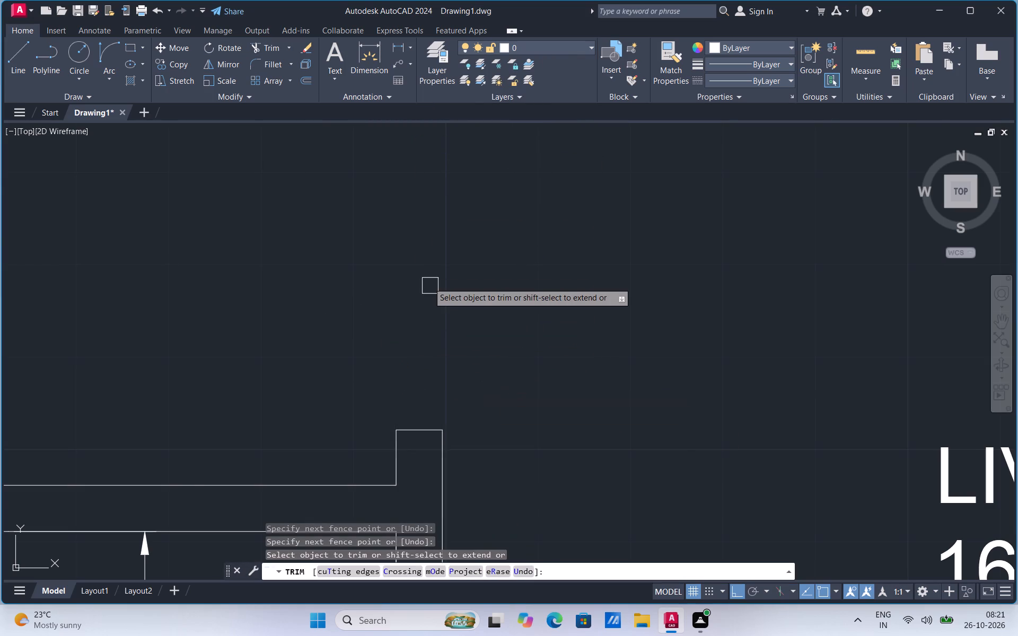
{"action": "scroll", "coordinate": [428, 282], "scroll_direction": "down", "scroll_amount": 2}
{"action": "key", "text": "Escape"}
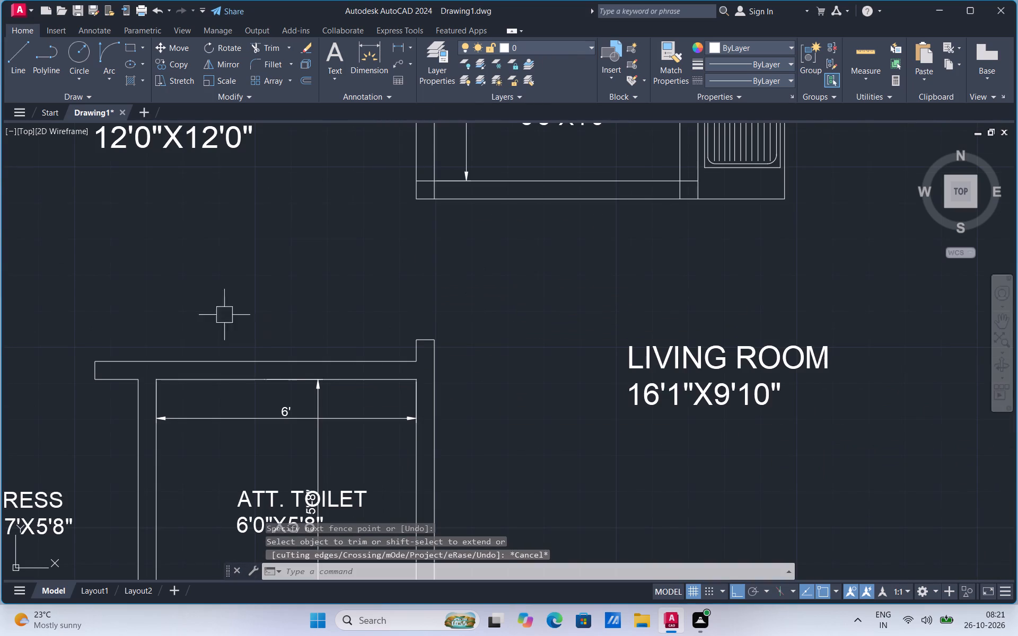
Draw a vertical line across the bedroom door opening from the jamb's midpoint to the bottom of the PUJA wall.
{"action": "left_click", "coordinate": [22, 59]}
{"action": "left_click", "coordinate": [424, 340]}
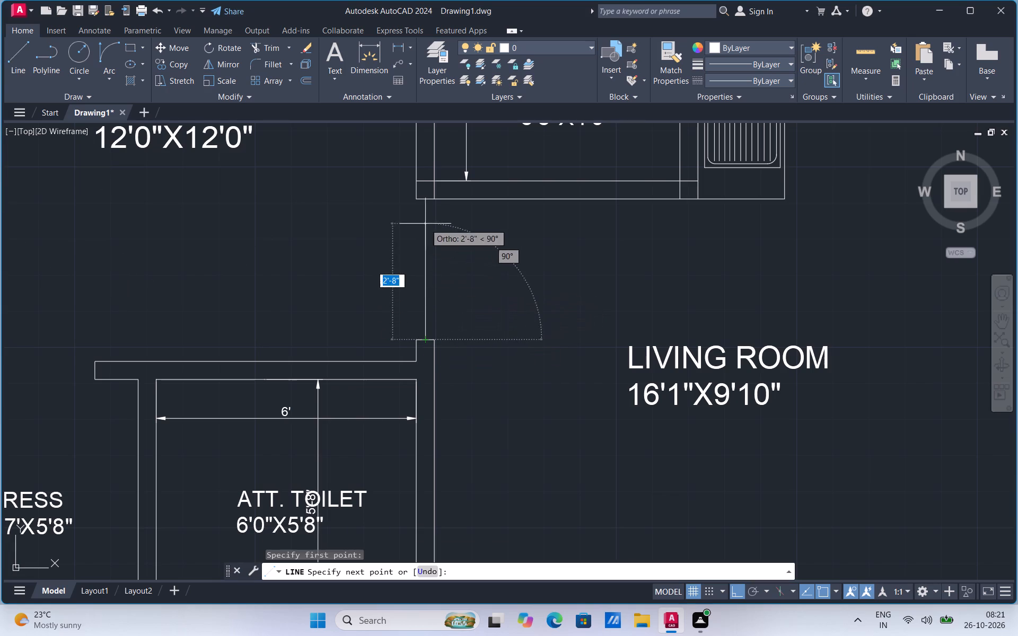
{"action": "left_click", "coordinate": [423, 196]}
{"action": "key", "text": "Escape"}
Trim the wall lines overlapping inside the bedroom-side lower corner of PUJA so the walls join cleanly.
{"action": "scroll", "coordinate": [491, 343], "scroll_direction": "down", "scroll_amount": 4}
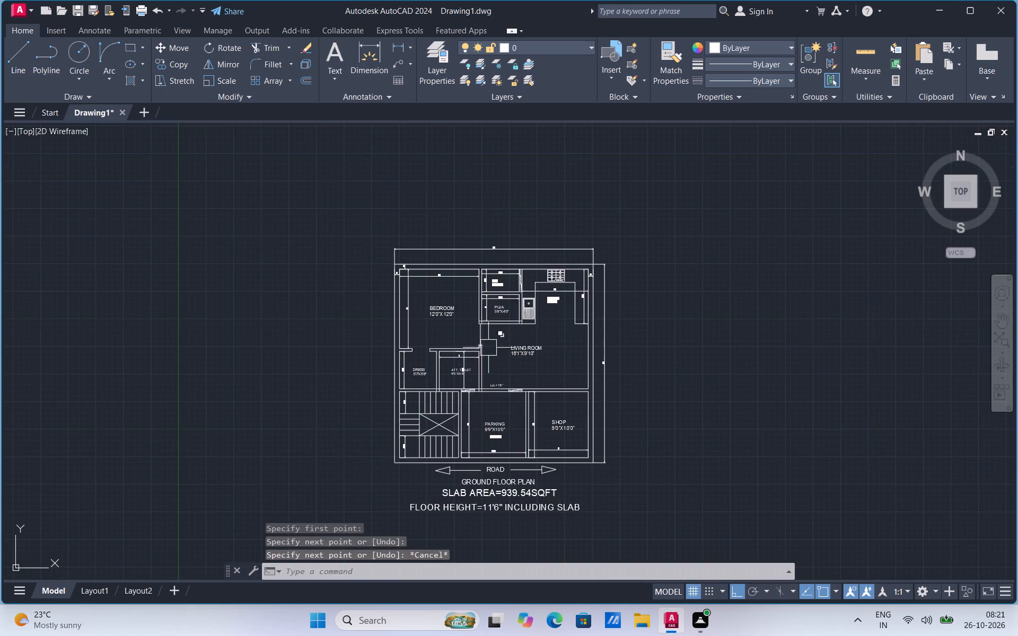
{"action": "scroll", "coordinate": [516, 296], "scroll_direction": "up", "scroll_amount": 3}
{"action": "scroll", "coordinate": [394, 366], "scroll_direction": "up", "scroll_amount": 1}
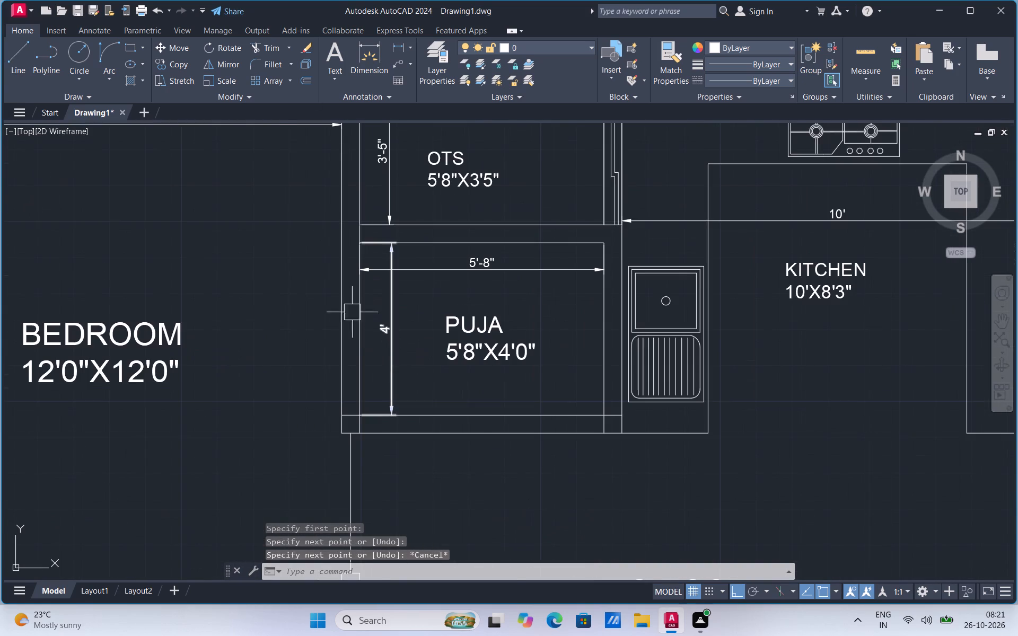
{"action": "left_click", "coordinate": [279, 48]}
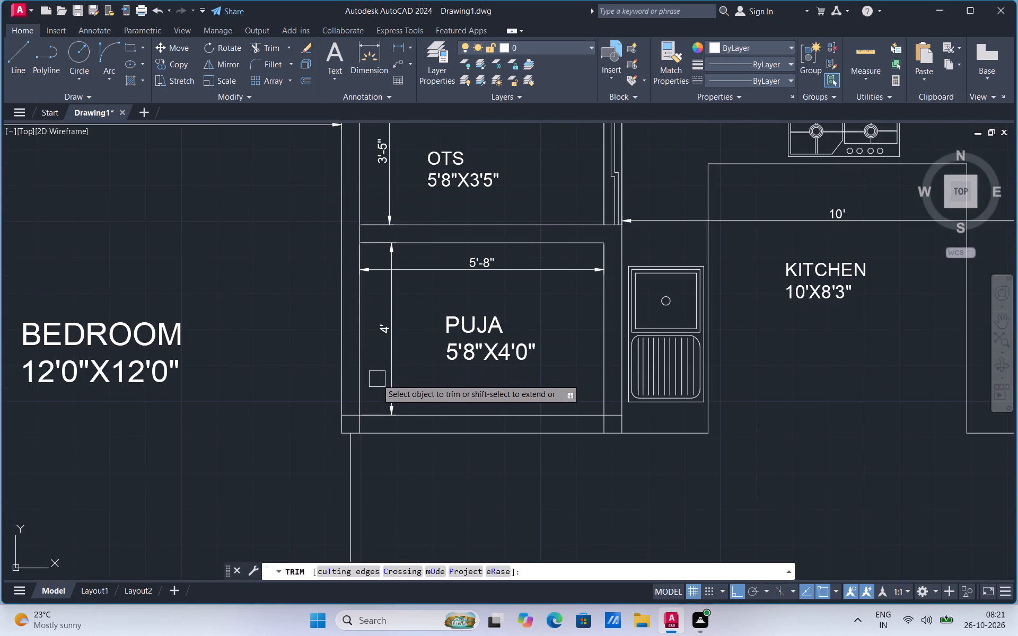
{"action": "scroll", "coordinate": [364, 397], "scroll_direction": "up", "scroll_amount": 2}
{"action": "left_click", "coordinate": [328, 444]}
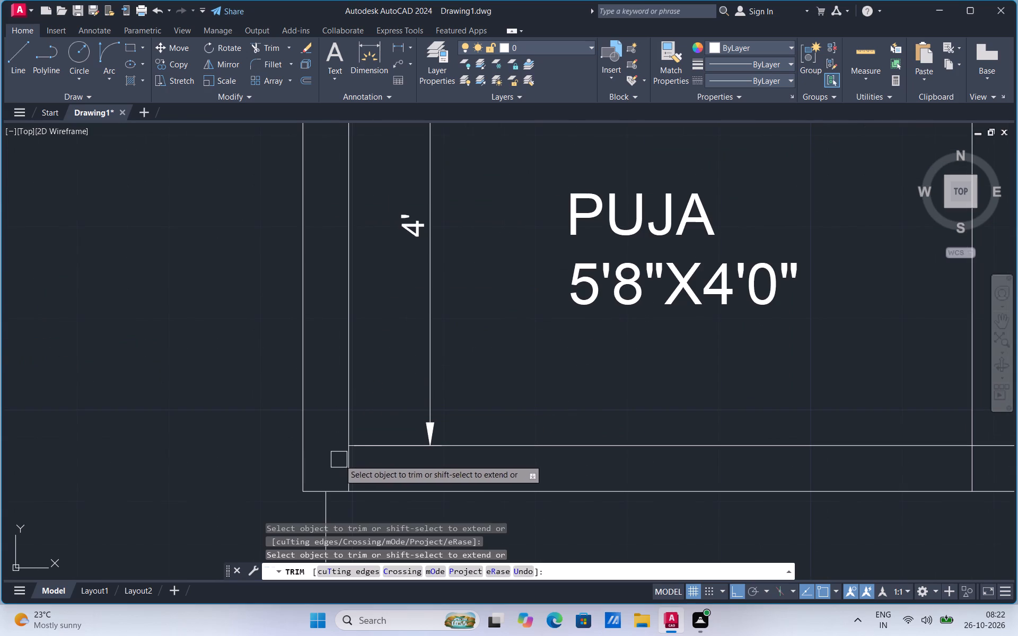
{"action": "left_click", "coordinate": [342, 462]}
{"action": "scroll", "coordinate": [342, 462], "scroll_direction": "down", "scroll_amount": 1}
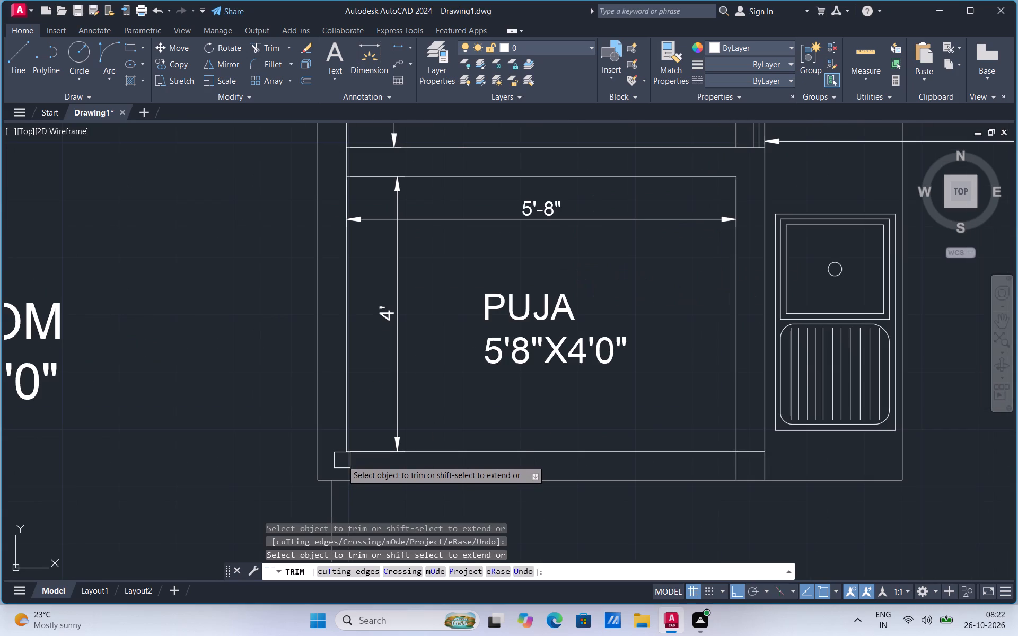
Trim the vertical wall line across the bedroom-side end of the wall between OTS and PUJA.
{"action": "scroll", "coordinate": [342, 460], "scroll_direction": "down", "scroll_amount": 2}
{"action": "scroll", "coordinate": [469, 271], "scroll_direction": "up", "scroll_amount": 1}
{"action": "left_click", "coordinate": [13, 55]}
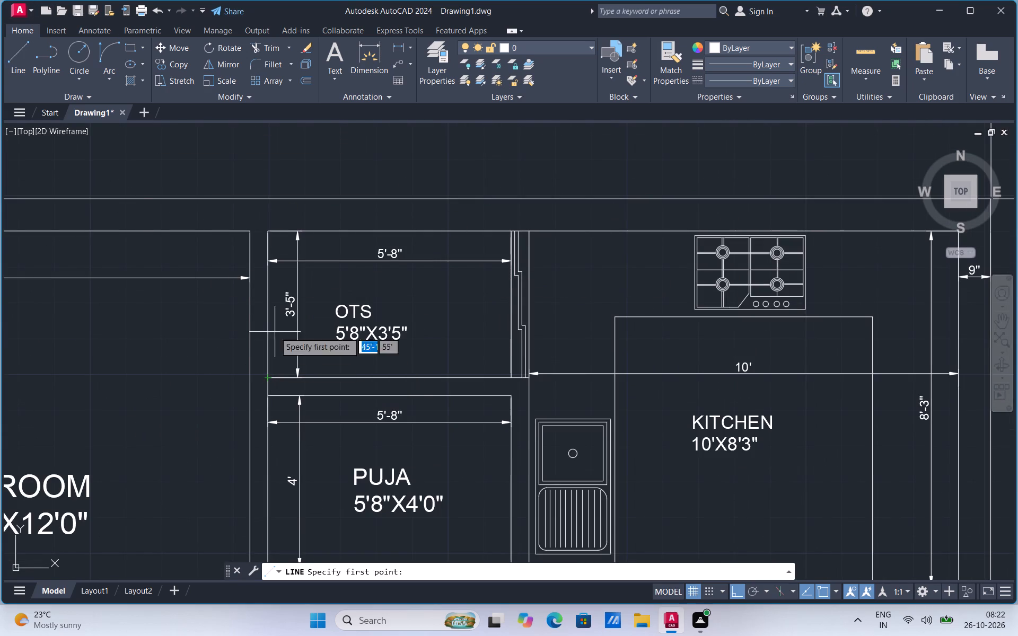
{"action": "left_click", "coordinate": [267, 50]}
{"action": "scroll", "coordinate": [270, 394], "scroll_direction": "up", "scroll_amount": 2}
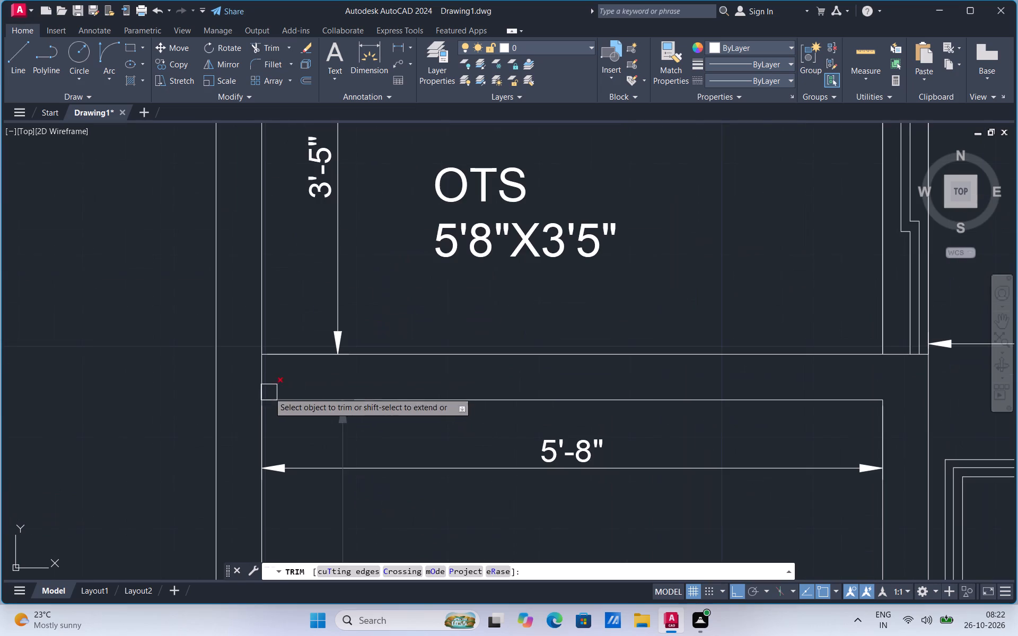
{"action": "left_click", "coordinate": [259, 375]}
{"action": "scroll", "coordinate": [298, 408], "scroll_direction": "down", "scroll_amount": 2}
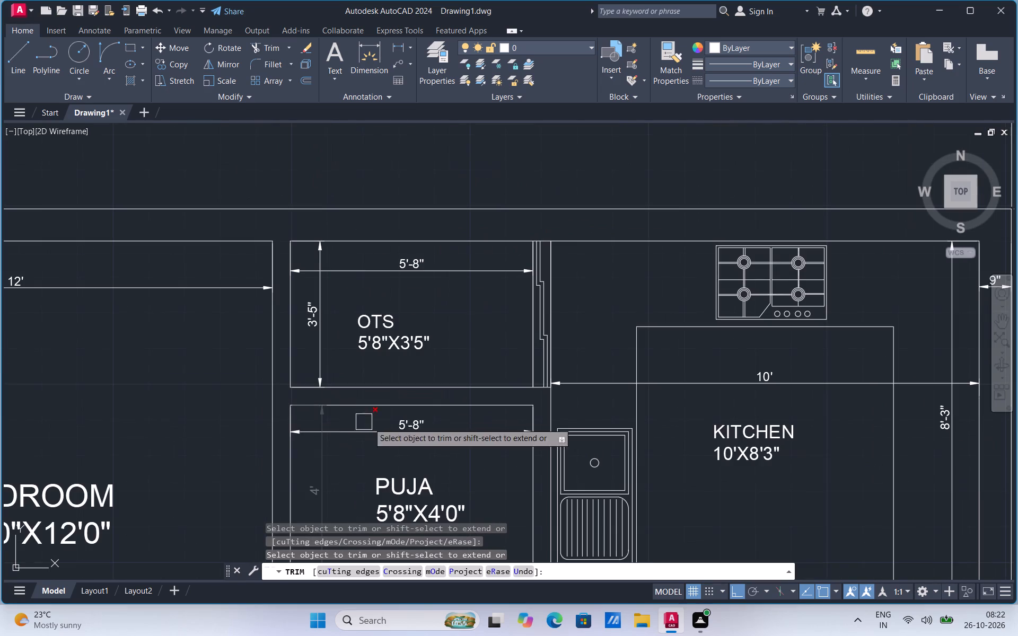
{"action": "scroll", "coordinate": [542, 397], "scroll_direction": "up", "scroll_amount": 1}
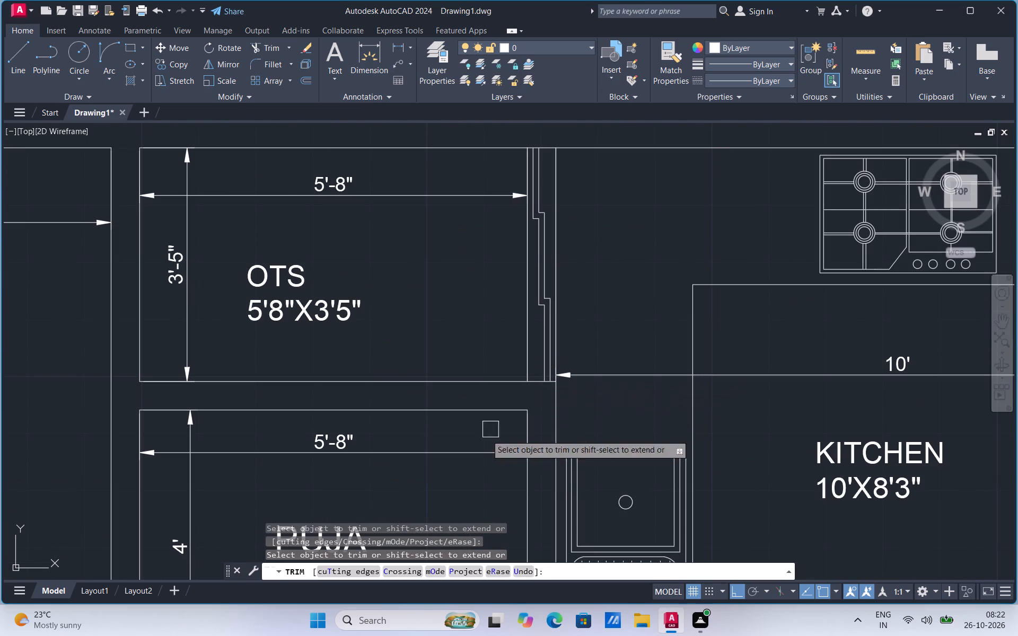
{"action": "key", "text": "Escape"}
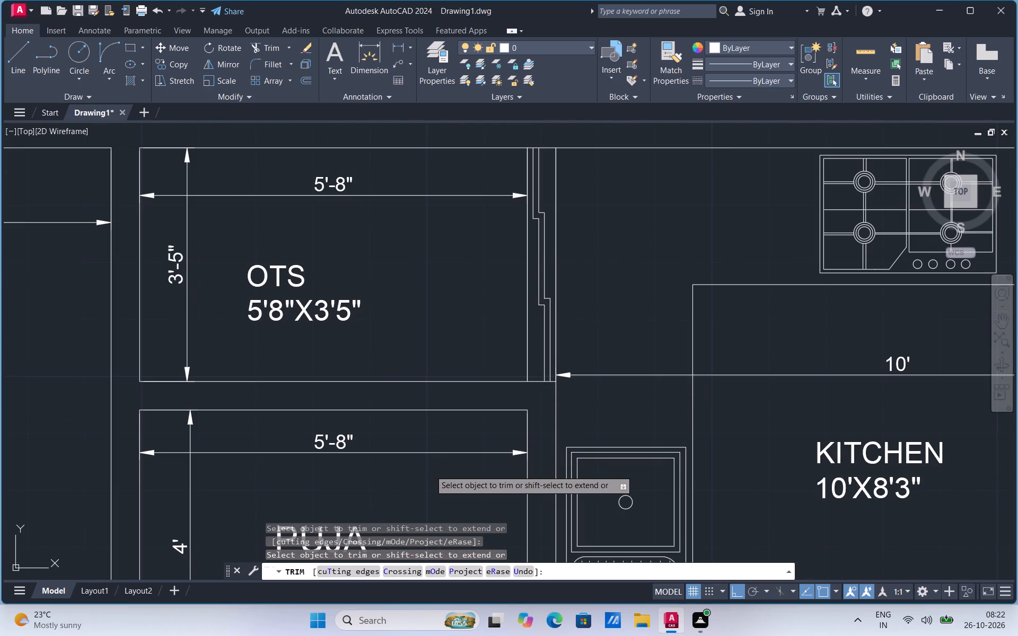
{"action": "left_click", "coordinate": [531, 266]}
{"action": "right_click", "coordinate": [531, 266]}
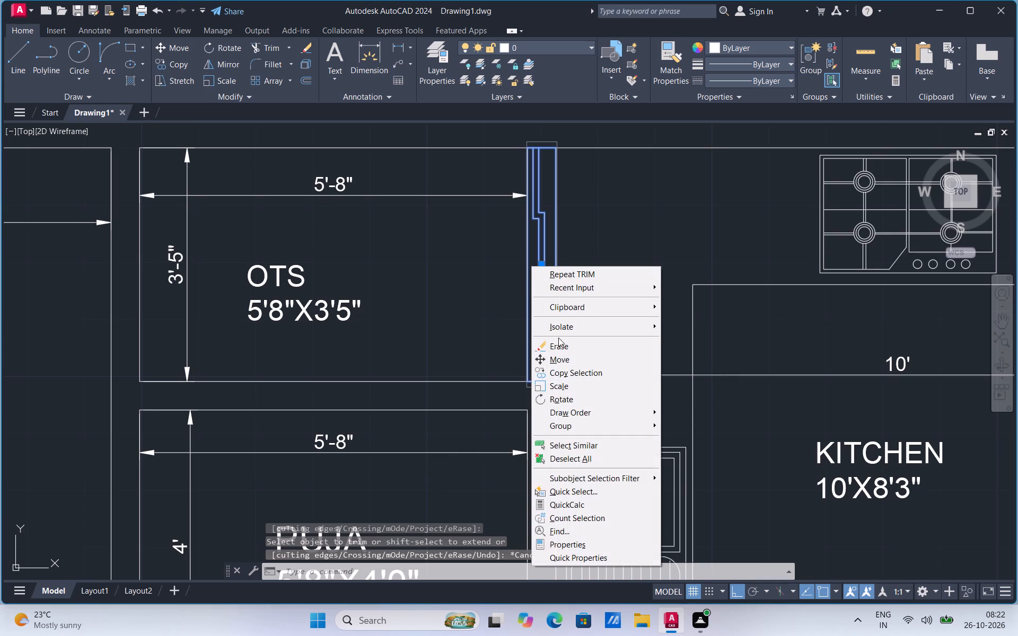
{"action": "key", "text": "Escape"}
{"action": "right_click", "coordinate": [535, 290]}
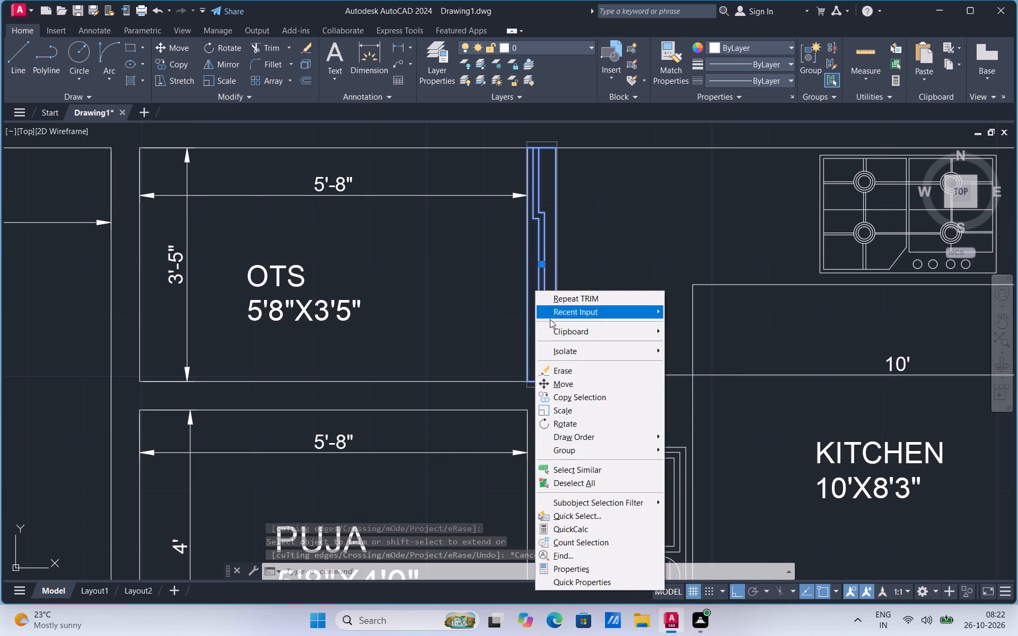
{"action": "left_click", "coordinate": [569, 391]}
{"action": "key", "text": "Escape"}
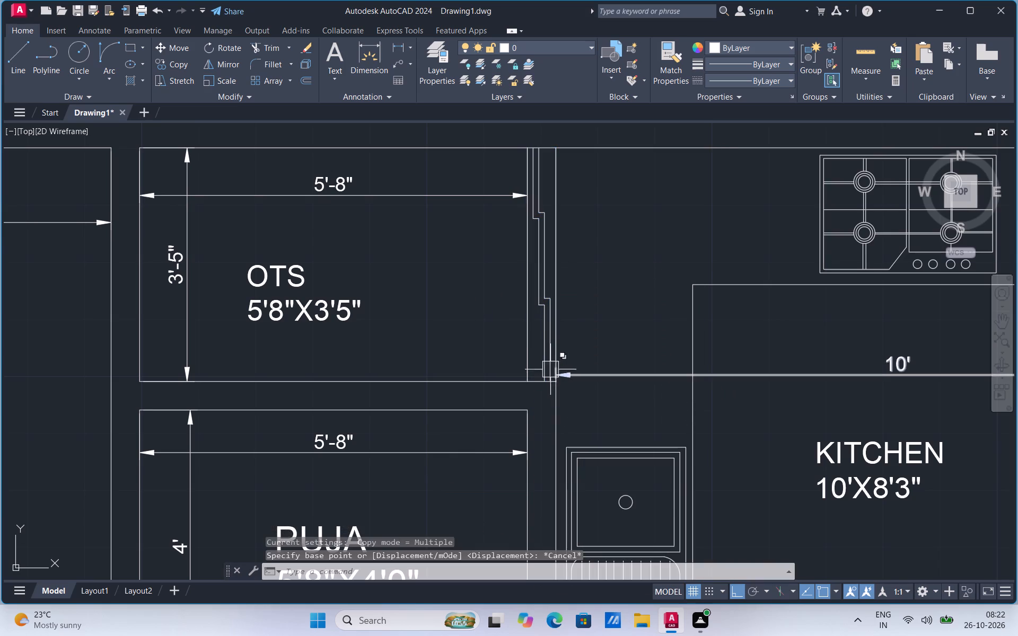
Move the sliding panel block from the wall between OTS and KITCHEN straight up to clear space above the plan.
{"action": "left_click", "coordinate": [540, 341]}
{"action": "right_click", "coordinate": [540, 341]}
{"action": "left_click", "coordinate": [583, 134]}
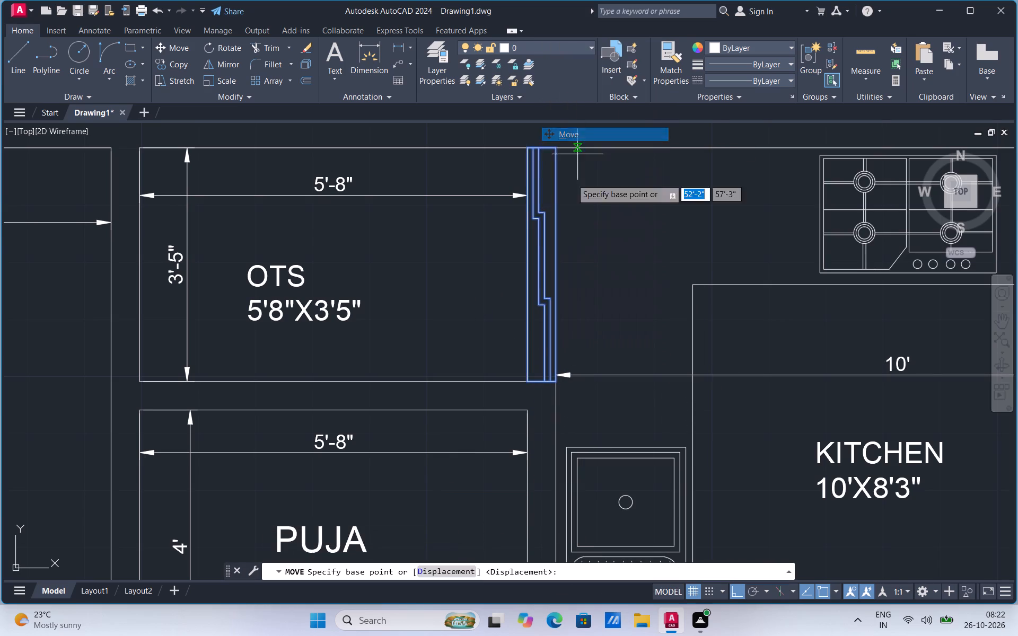
{"action": "left_click", "coordinate": [540, 259]}
{"action": "scroll", "coordinate": [546, 345], "scroll_direction": "down", "scroll_amount": 3}
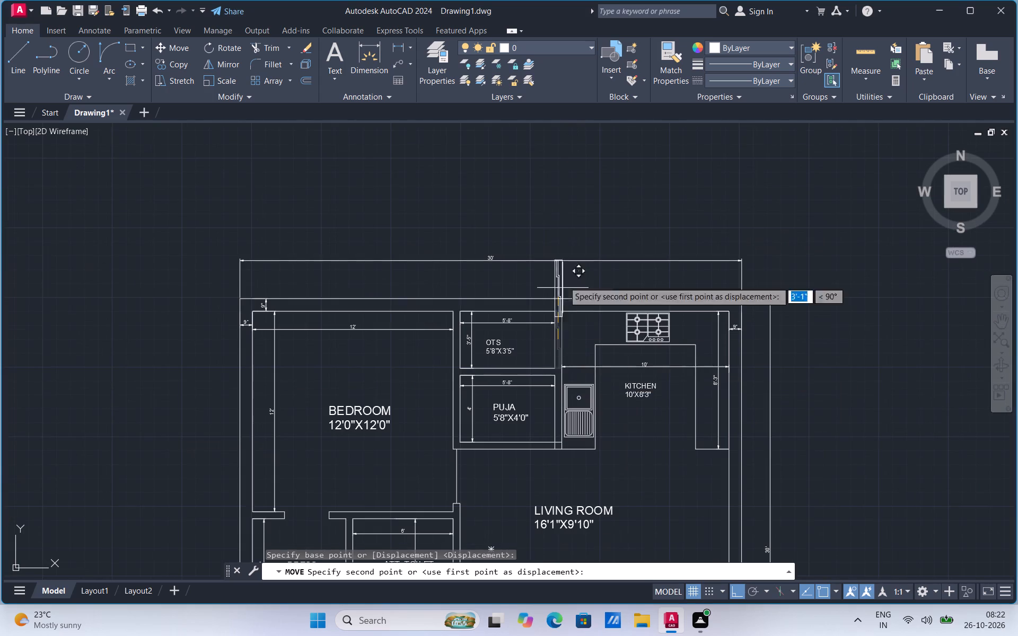
{"action": "left_click", "coordinate": [576, 209]}
{"action": "scroll", "coordinate": [523, 392], "scroll_direction": "up", "scroll_amount": 2}
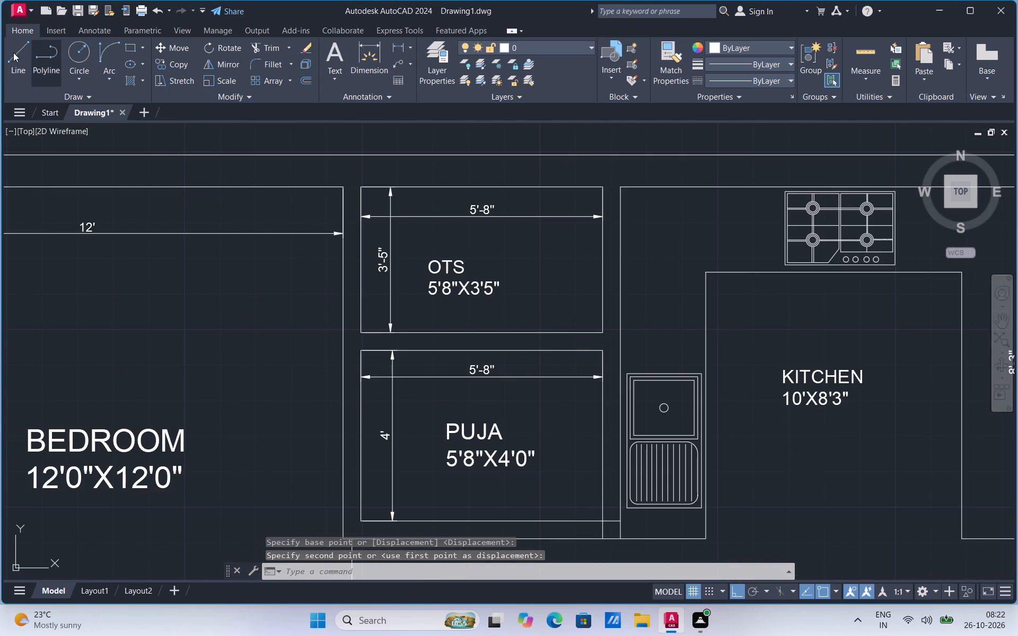
Draw a diagonal line across OTS from its lower bedroom-side corner to its upper kitchen-side corner.
{"action": "left_click", "coordinate": [11, 56]}
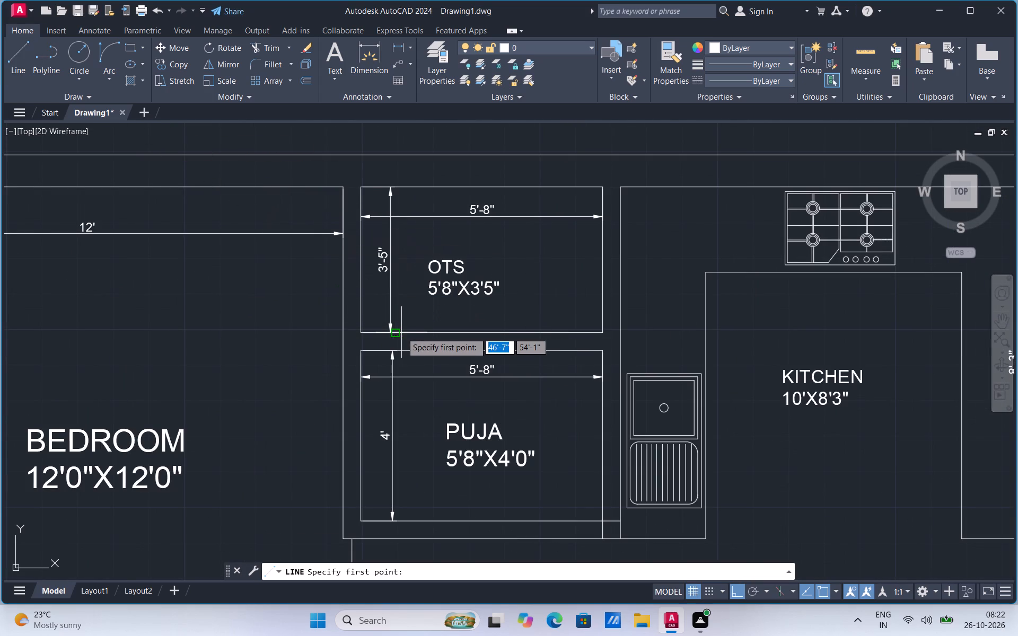
{"action": "left_click", "coordinate": [359, 332]}
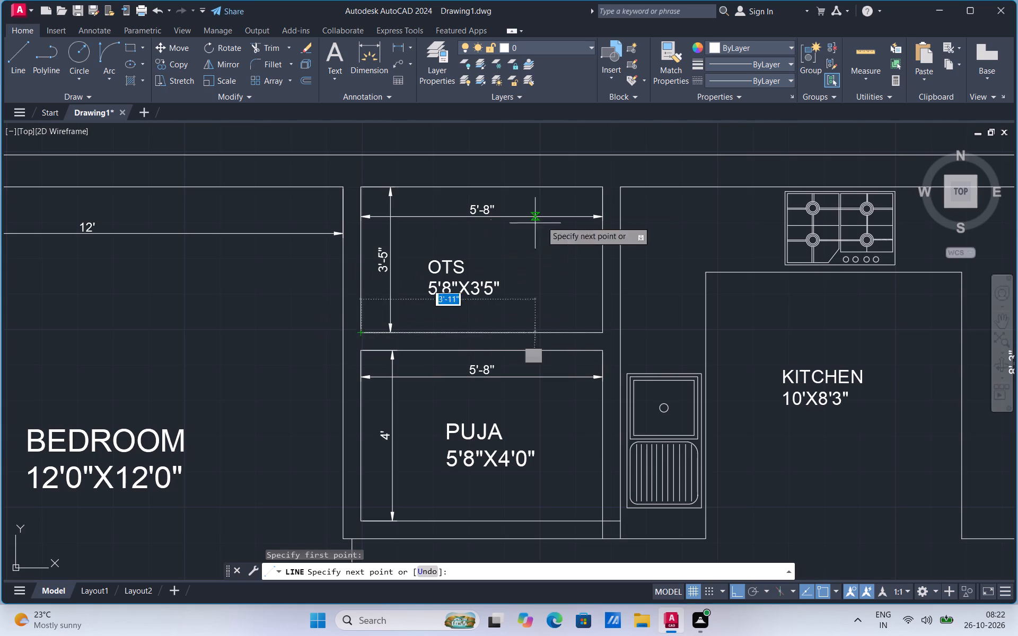
{"action": "left_click", "coordinate": [600, 188]}
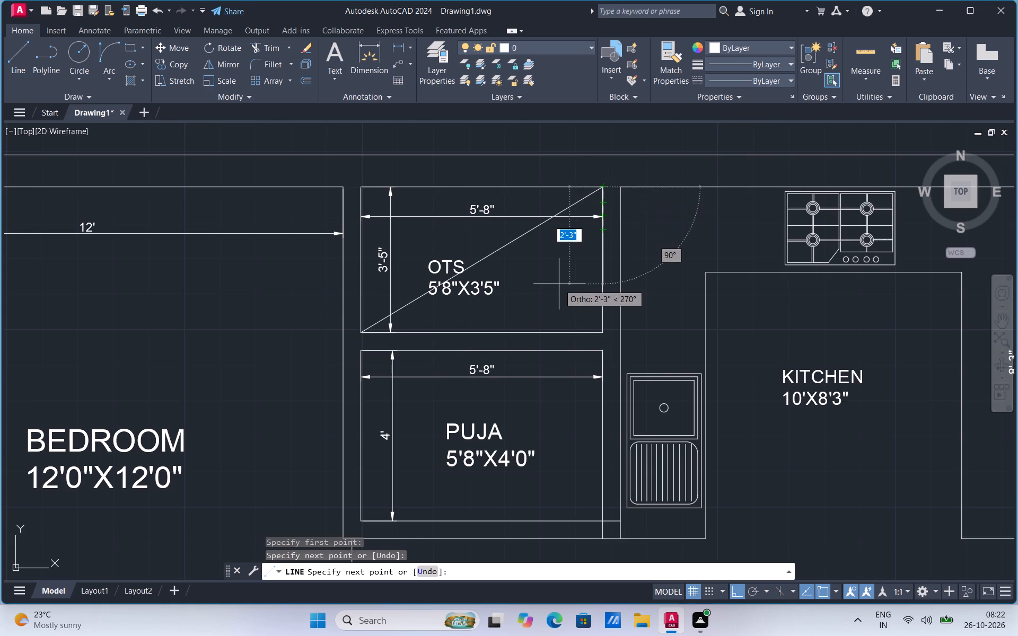
{"action": "key", "text": "Escape"}
Remove the 5'-8" and 3'-5" dimensions inside OTS using Trim.
{"action": "left_click", "coordinate": [275, 47]}
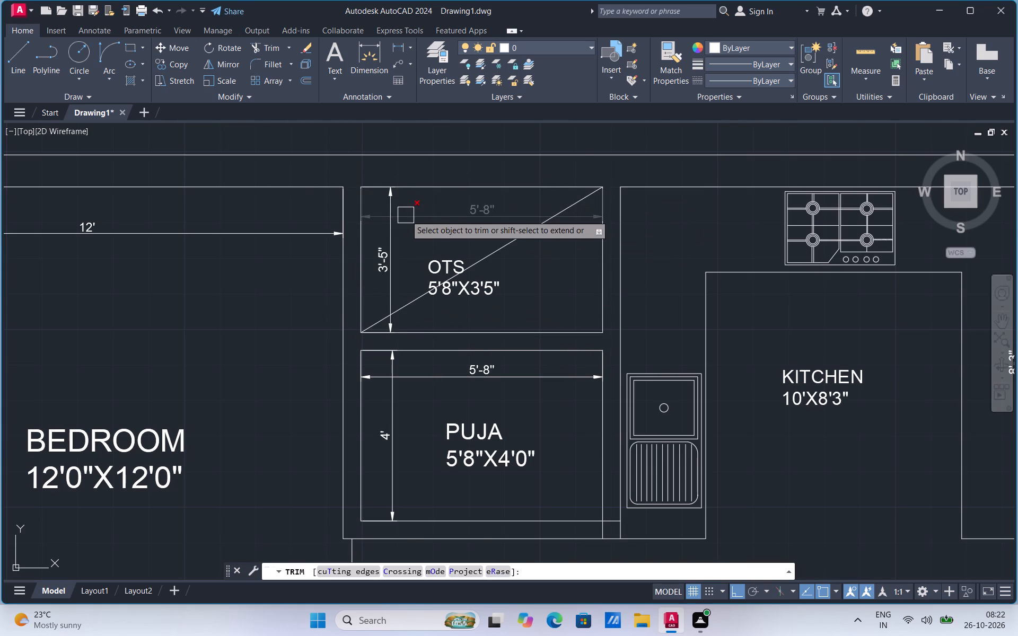
{"action": "left_click_drag", "start_coordinate": [406, 215], "coordinate": [401, 222]}
{"action": "left_click", "coordinate": [384, 242]}
Draw the second diagonal across OTS from its upper bedroom-side corner to its lower kitchen-side corner.
{"action": "left_click", "coordinate": [8, 54]}
{"action": "left_click", "coordinate": [19, 72]}
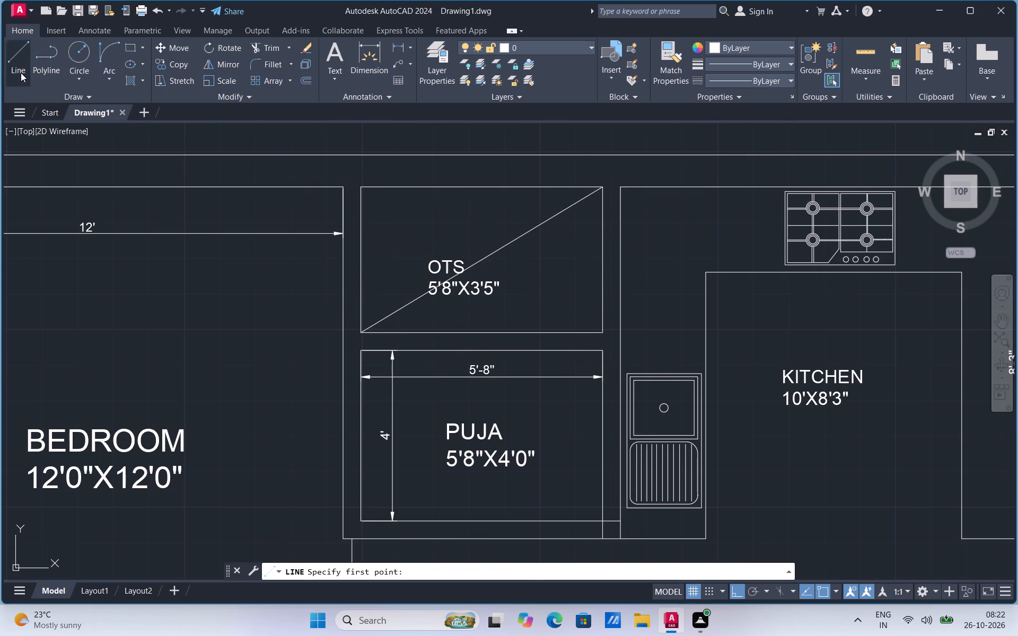
{"action": "left_click", "coordinate": [361, 186]}
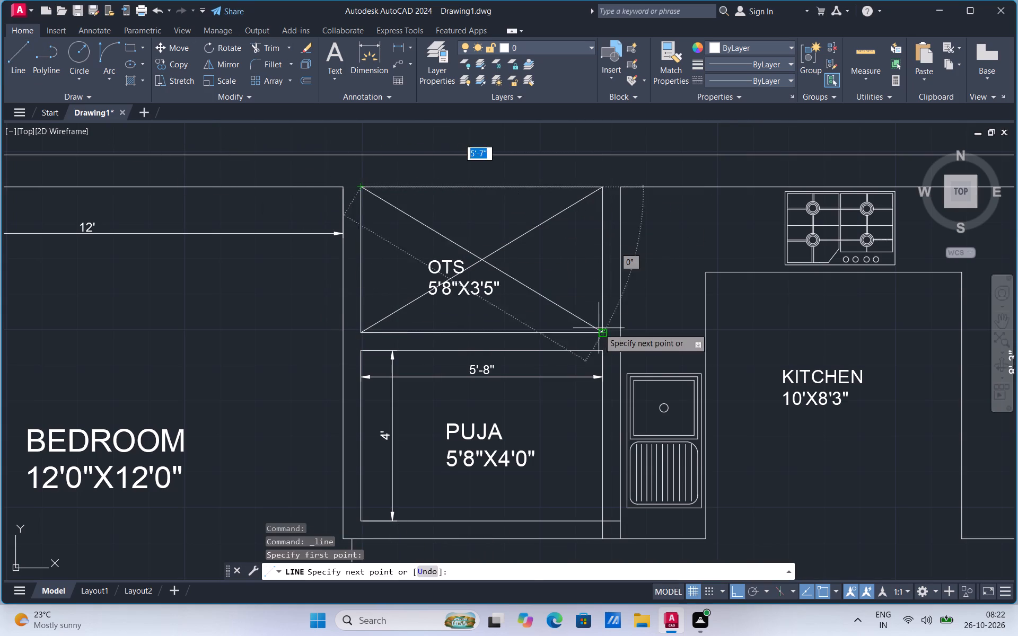
{"action": "left_click", "coordinate": [600, 330]}
Continue the line about 5" across the wall from the lower corner of OTS to the kitchen wall face.
{"action": "scroll", "coordinate": [618, 312], "scroll_direction": "up", "scroll_amount": 3}
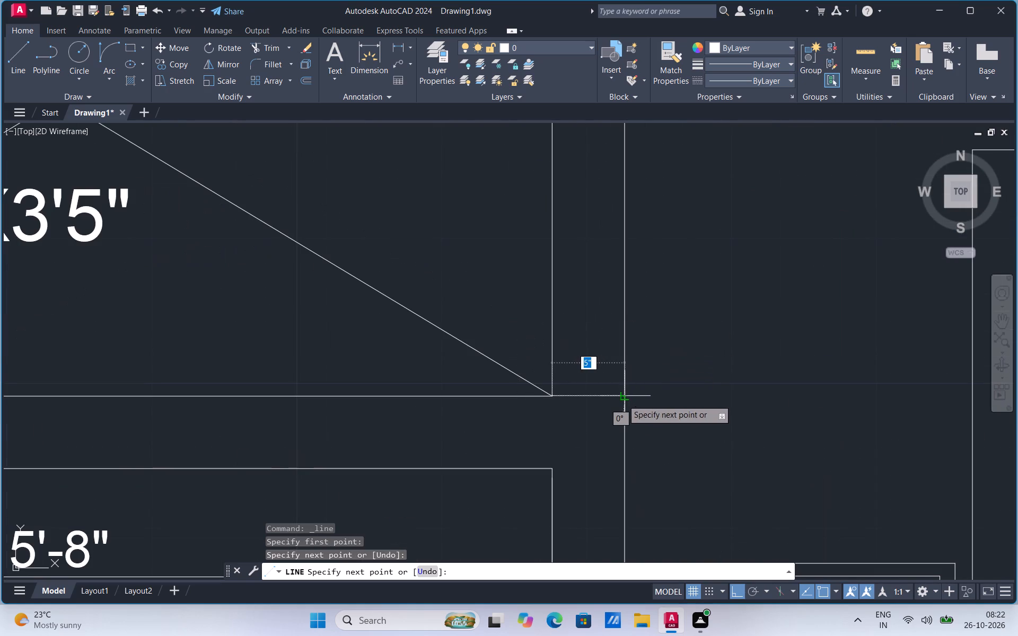
{"action": "left_click", "coordinate": [622, 400]}
{"action": "key", "text": "Escape"}
{"action": "scroll", "coordinate": [445, 418], "scroll_direction": "down", "scroll_amount": 2}
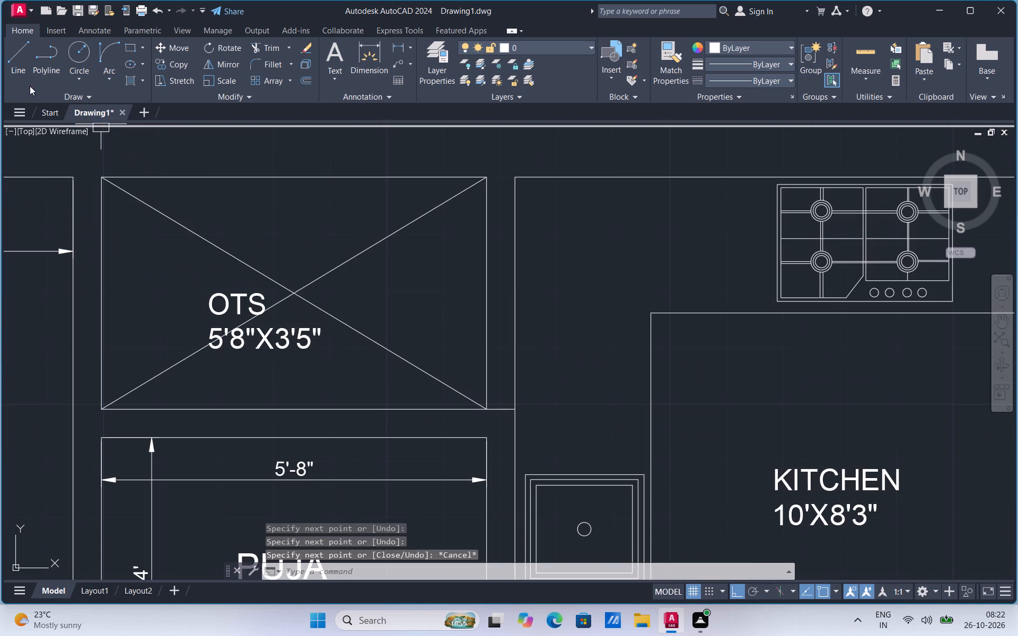
Draw a 2" line up from the midpoint of the line across the wall, continuing horizontally to the kitchen wall face.
{"action": "left_click", "coordinate": [11, 69]}
{"action": "left_click", "coordinate": [503, 411]}
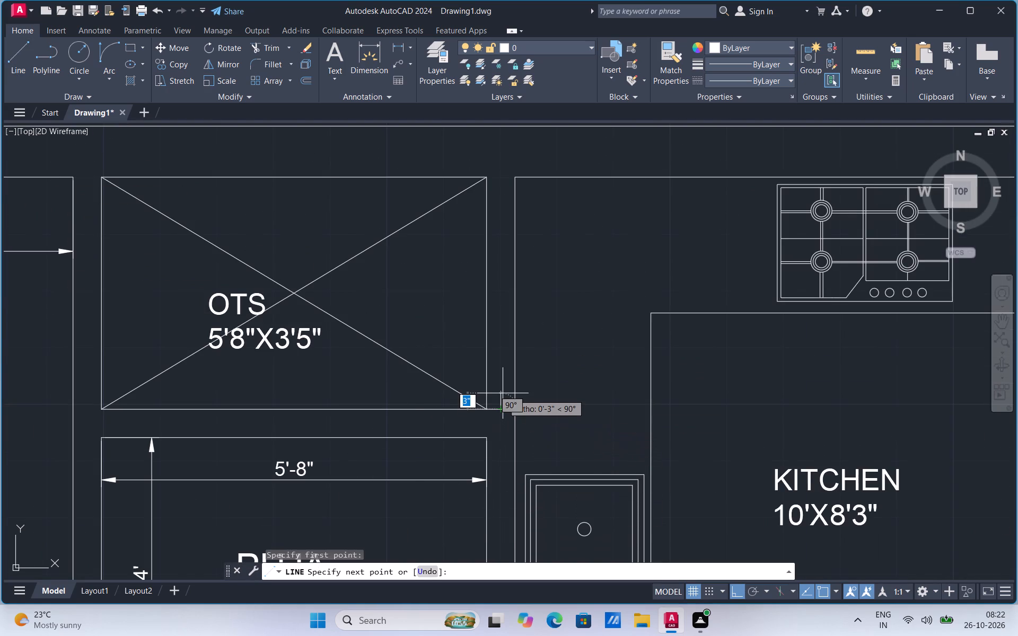
{"action": "key", "text": "2"}
{"action": "key", "text": "Return"}
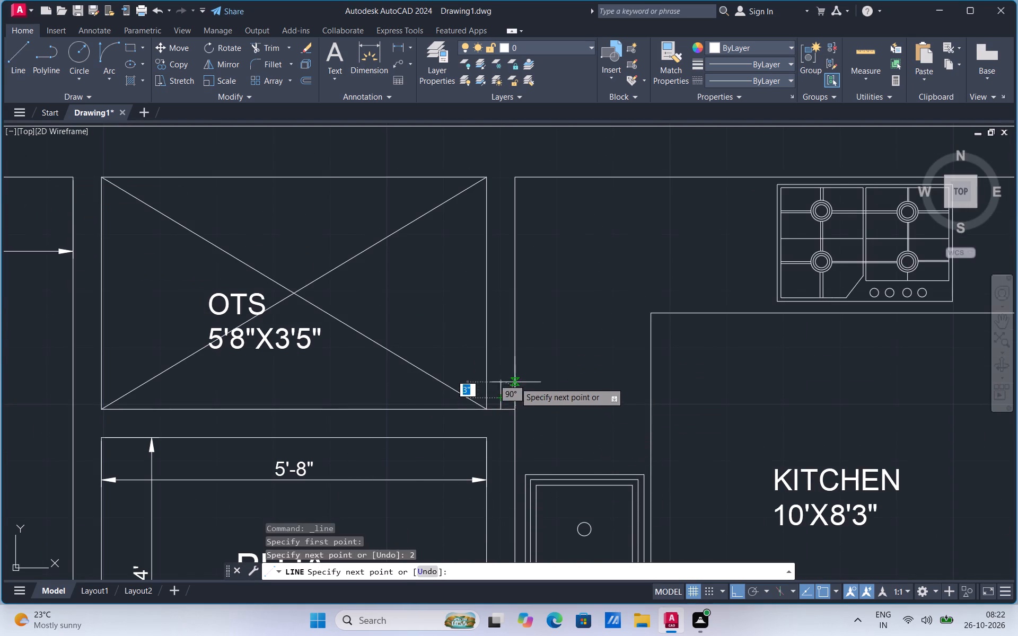
{"action": "scroll", "coordinate": [518, 389], "scroll_direction": "up", "scroll_amount": 2}
{"action": "left_click", "coordinate": [506, 412]}
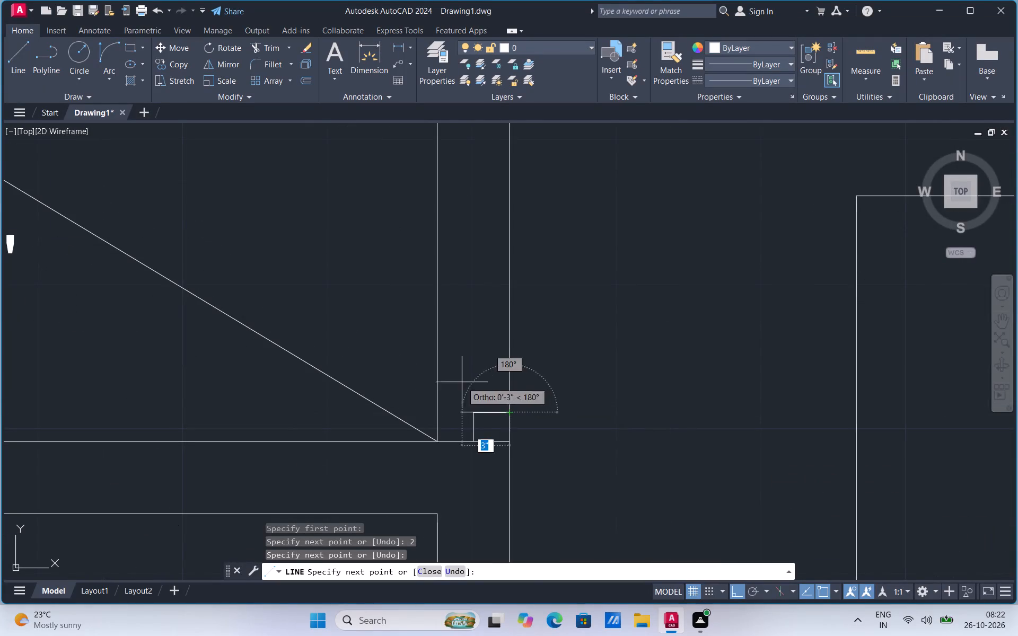
{"action": "key", "text": "Escape"}
Extend the short horizontal jamb line to the OTS-side wall face.
{"action": "type", "text": "ex"}
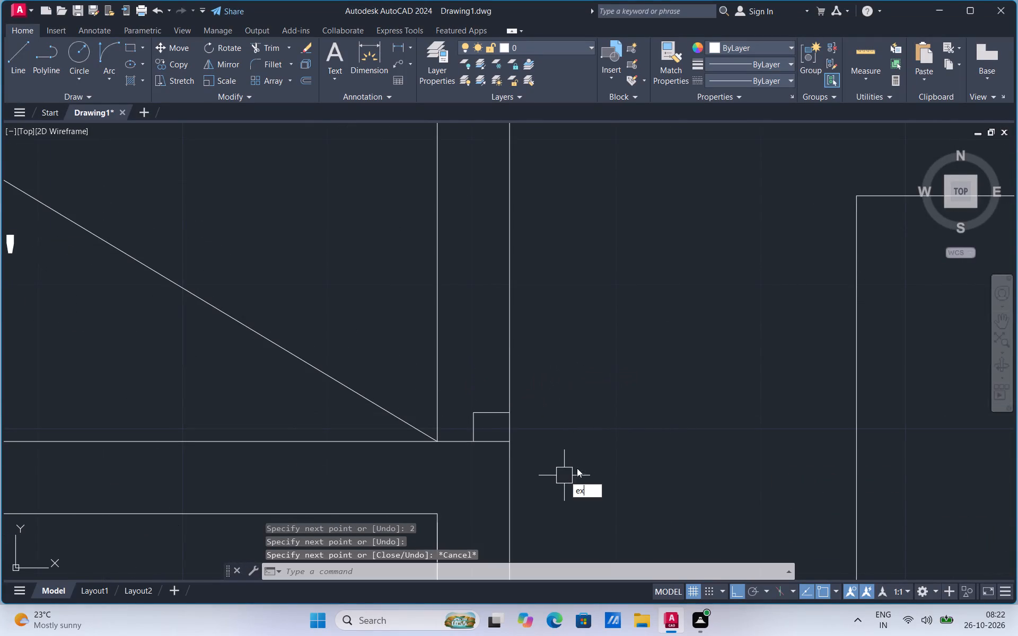
{"action": "left_click", "coordinate": [609, 501]}
{"action": "left_click", "coordinate": [485, 414]}
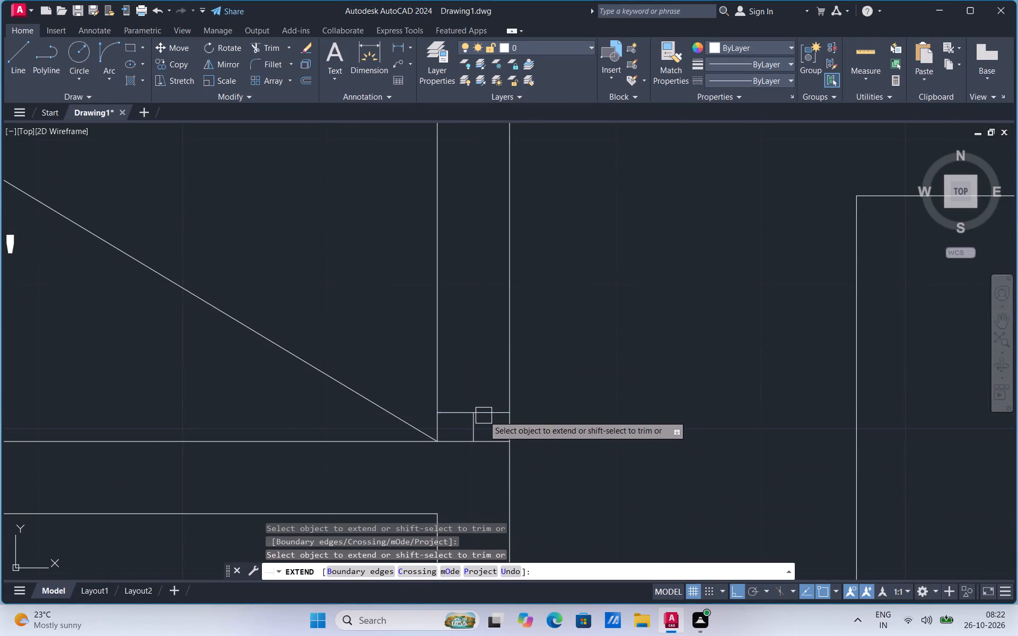
Trim away the 2" construction line and both wall faces above the lower jamb to open the wall between OTS and KITCHEN.
{"action": "left_click", "coordinate": [274, 51]}
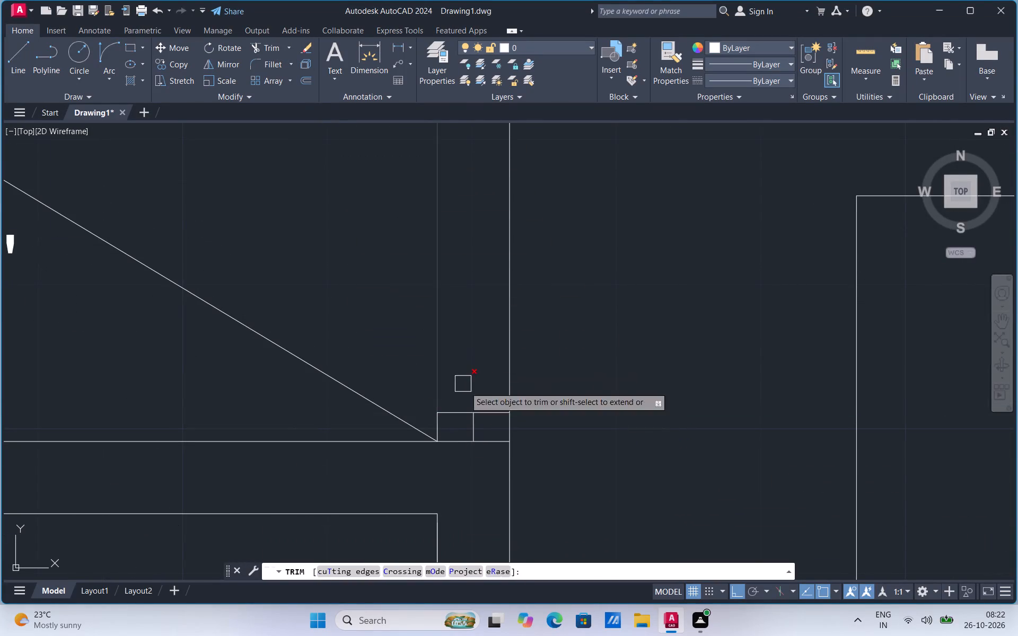
{"action": "left_click", "coordinate": [470, 429]}
{"action": "scroll", "coordinate": [458, 500], "scroll_direction": "down", "scroll_amount": 2}
{"action": "left_click", "coordinate": [452, 413]}
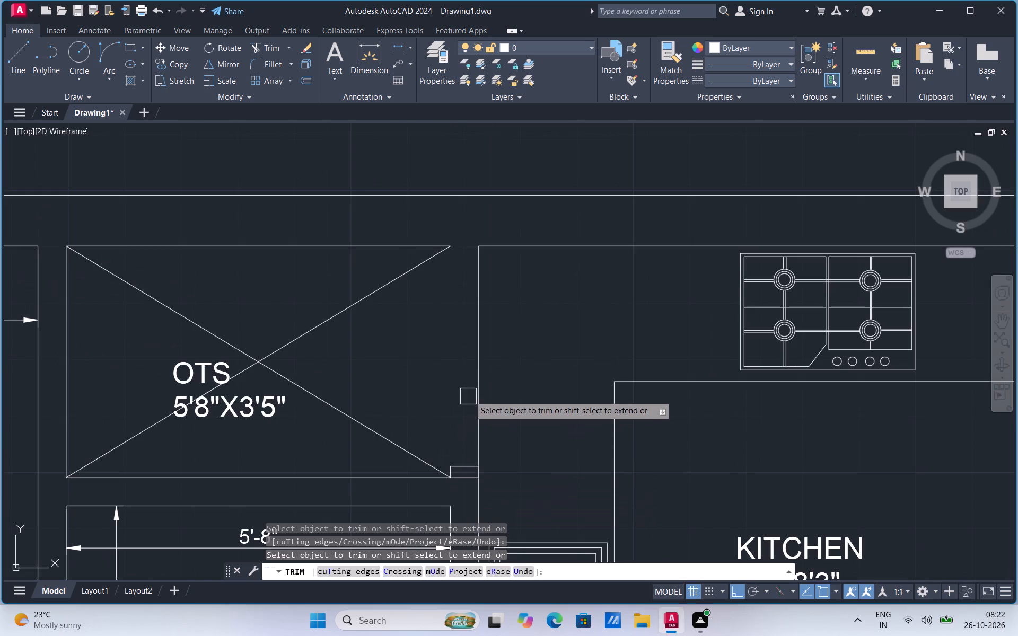
{"action": "left_click", "coordinate": [473, 391]}
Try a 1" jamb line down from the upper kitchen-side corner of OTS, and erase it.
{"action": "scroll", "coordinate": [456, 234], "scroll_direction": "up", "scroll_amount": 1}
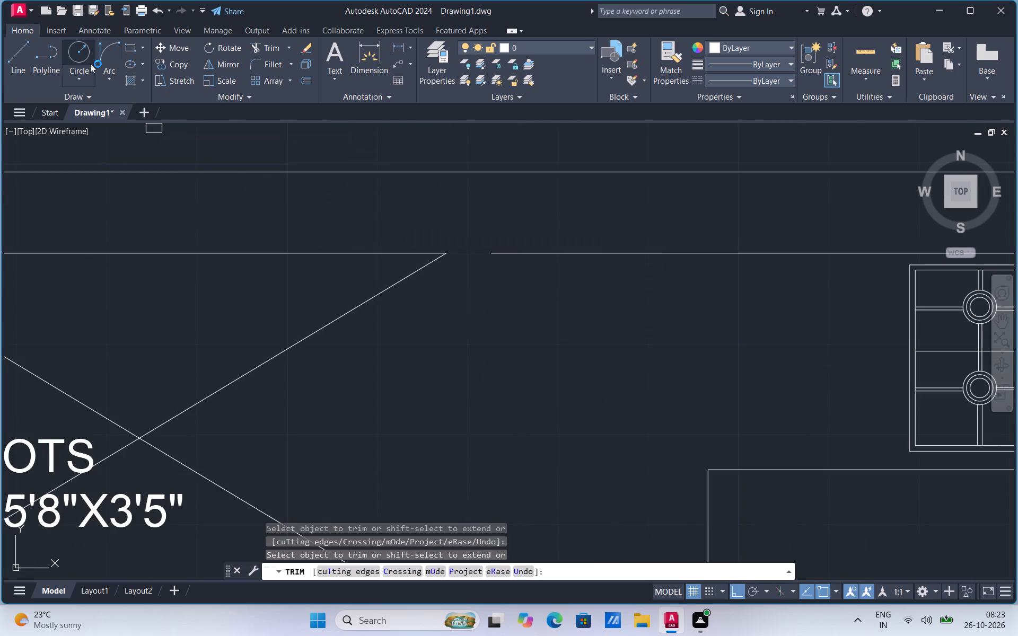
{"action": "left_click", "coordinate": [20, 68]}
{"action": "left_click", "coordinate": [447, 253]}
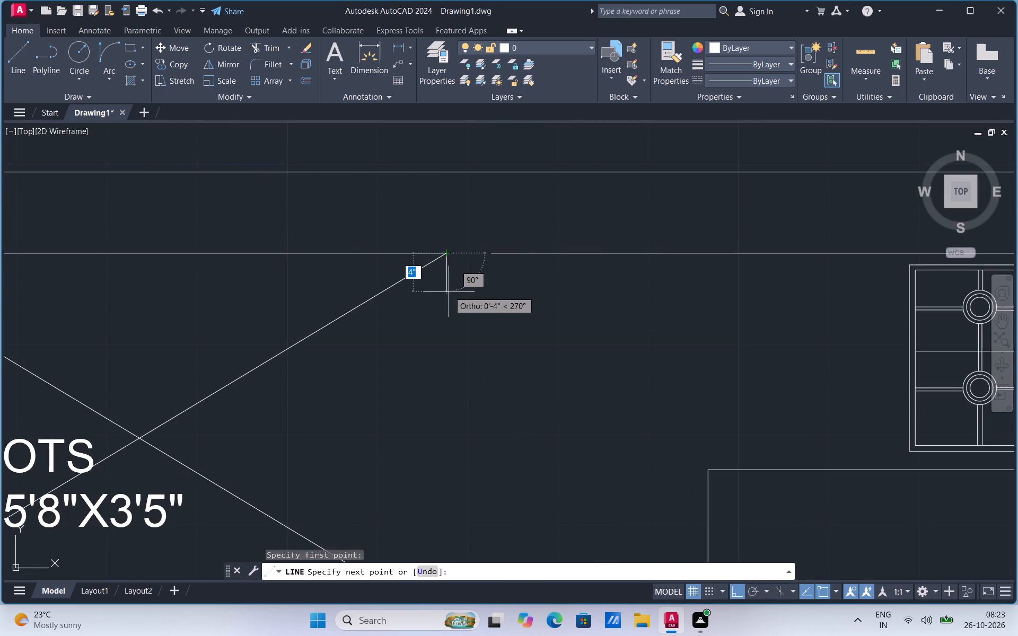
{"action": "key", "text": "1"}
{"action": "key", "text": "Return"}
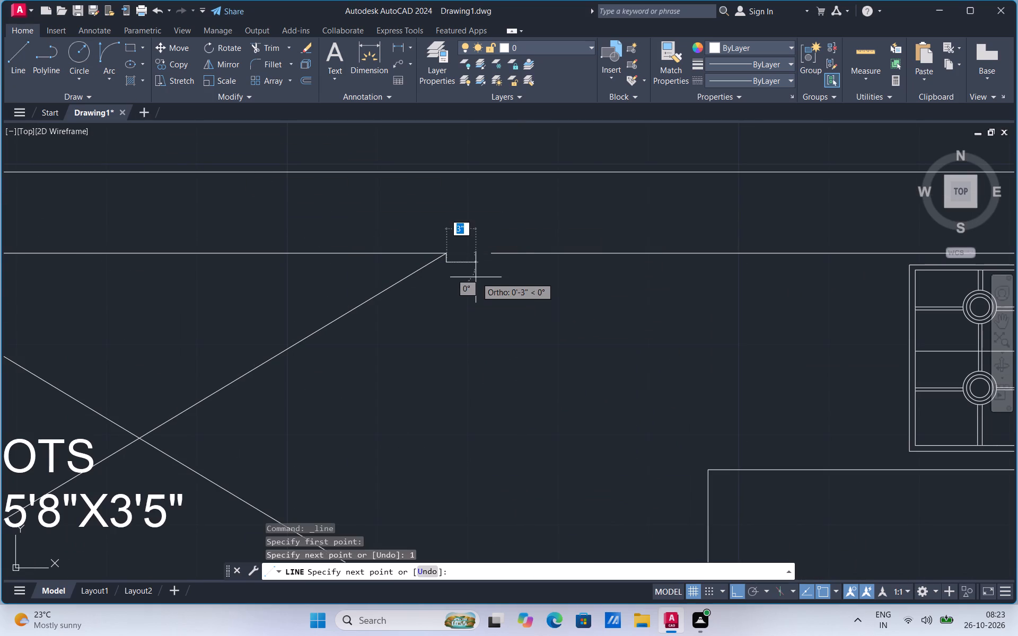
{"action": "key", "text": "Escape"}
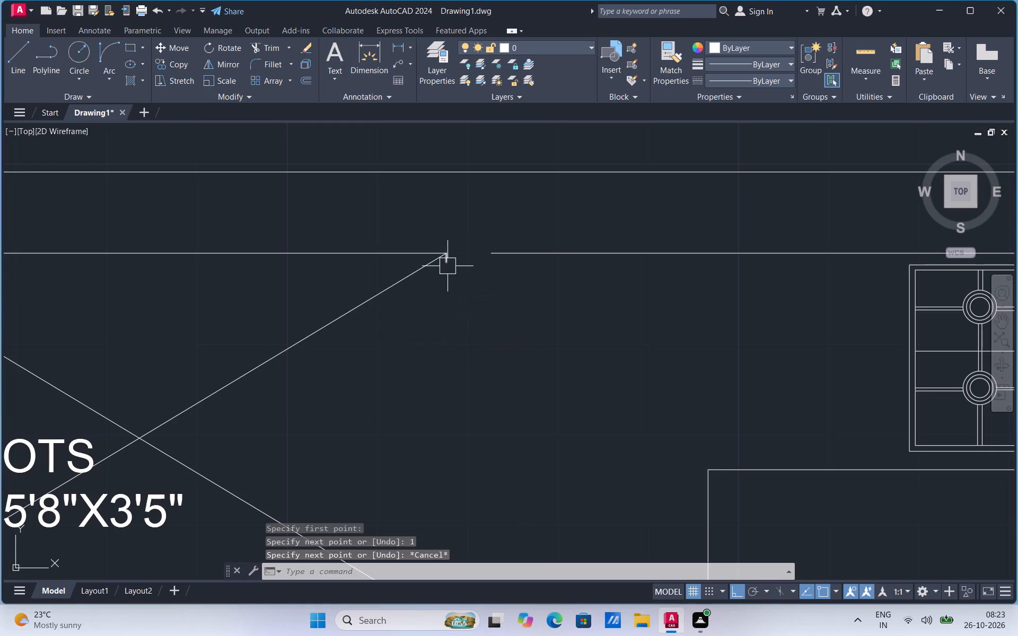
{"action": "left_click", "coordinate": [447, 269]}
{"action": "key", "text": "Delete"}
Draw a 2" line down from the upper kitchen-side corner of OTS, continuing horizontally past the kitchen wall face.
{"action": "left_click", "coordinate": [17, 55]}
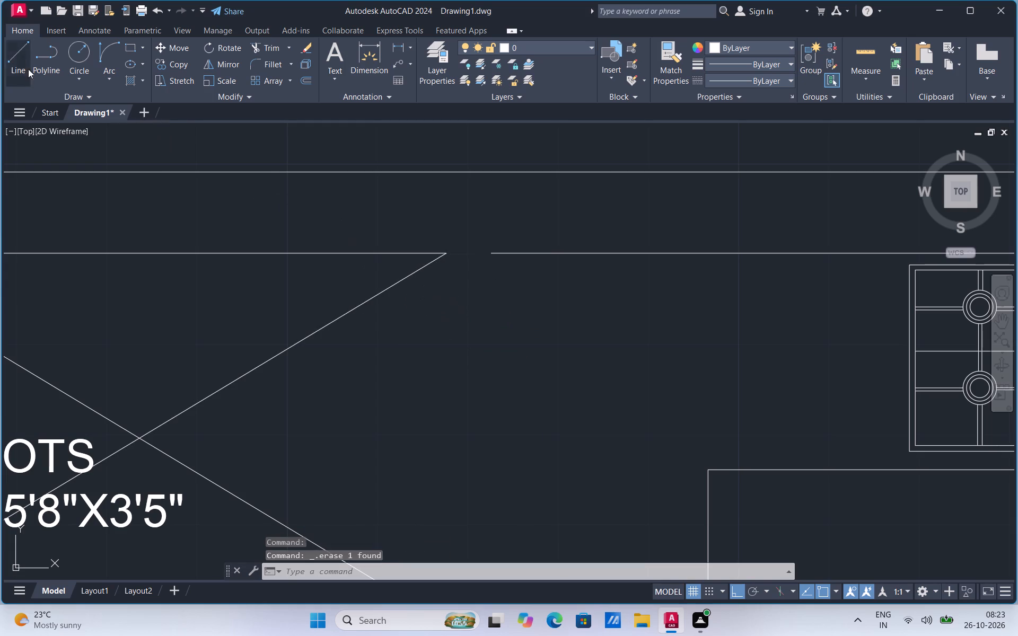
{"action": "left_click_drag", "start_coordinate": [444, 251], "coordinate": [444, 256]}
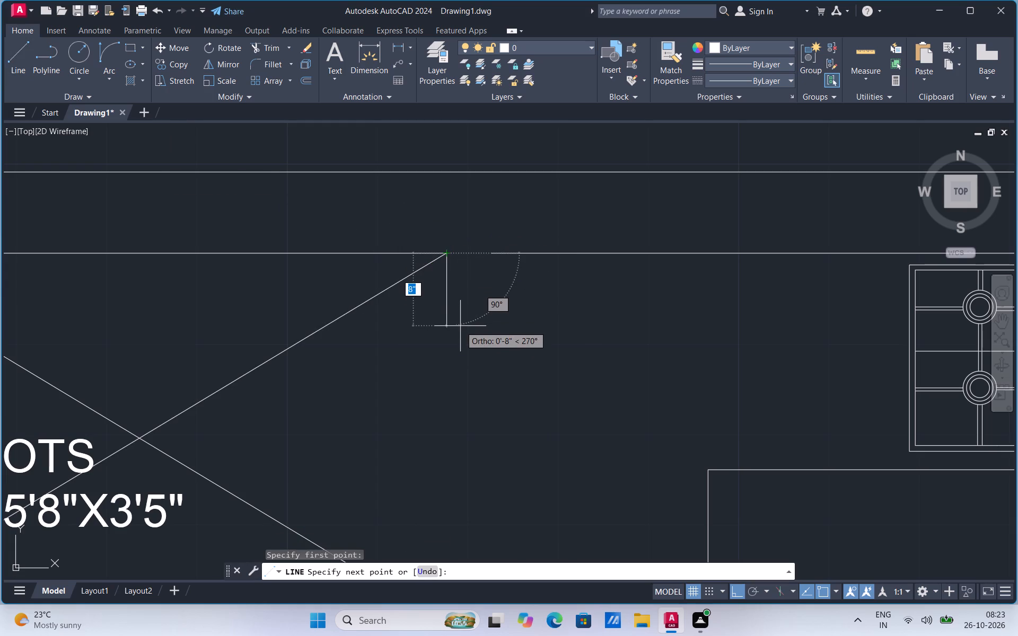
{"action": "key", "text": "2"}
{"action": "key", "text": "Return"}
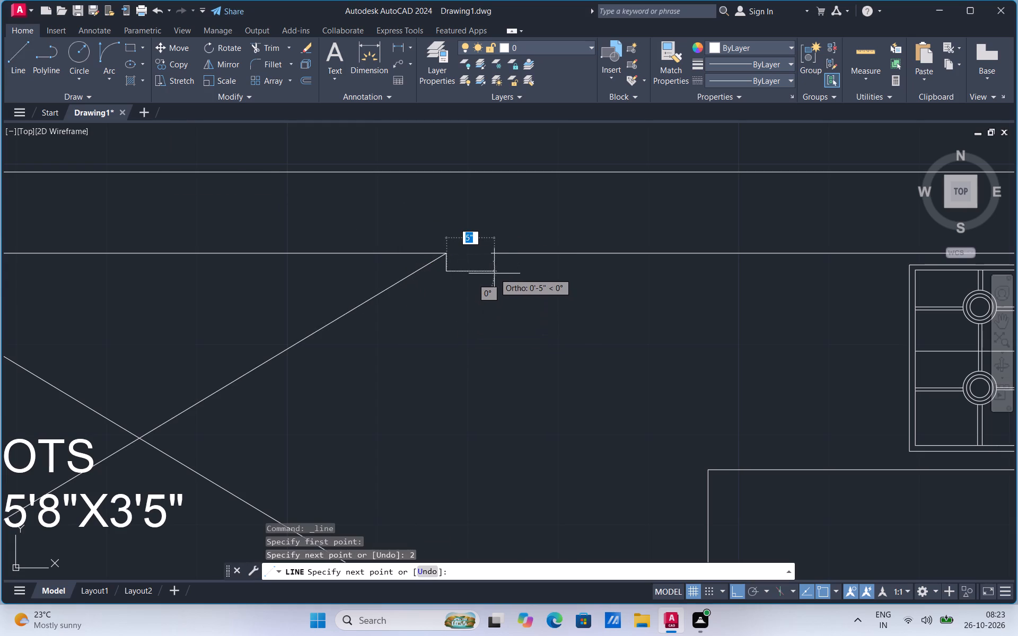
{"action": "scroll", "coordinate": [492, 261], "scroll_direction": "up", "scroll_amount": 2}
{"action": "left_click", "coordinate": [540, 284]}
Draw a vertical line from the open end of the kitchen's top wall line down to the upper jamb line.
{"action": "left_click", "coordinate": [15, 60]}
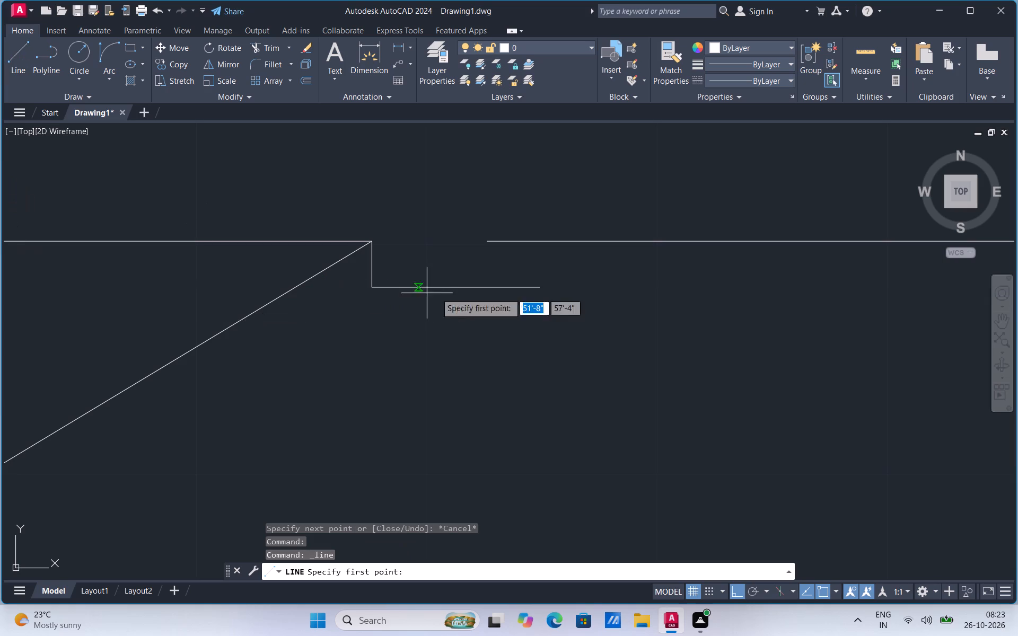
{"action": "left_click", "coordinate": [488, 242]}
{"action": "left_click", "coordinate": [491, 289]}
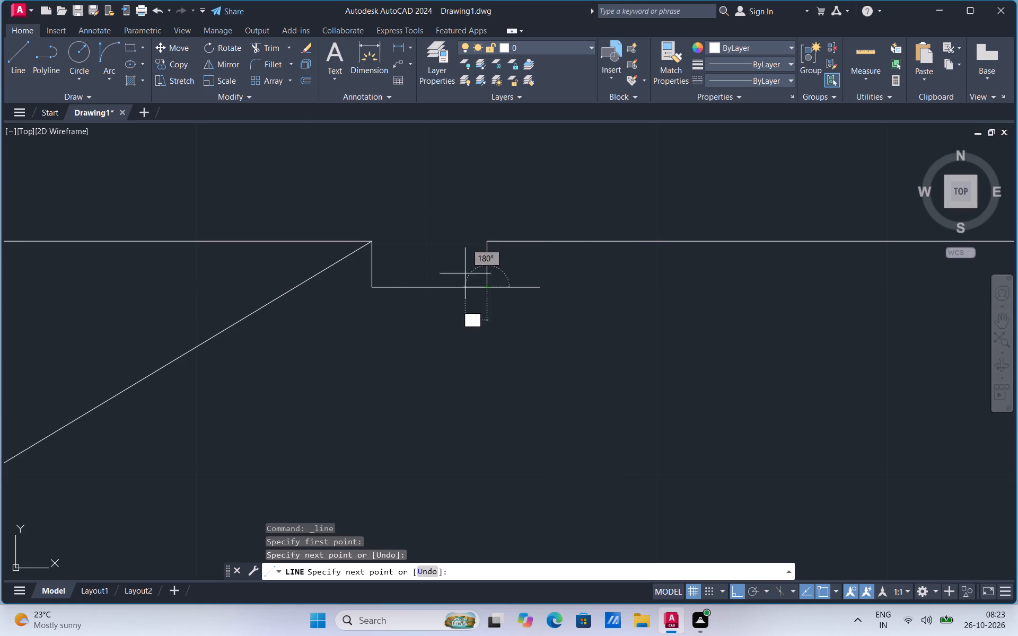
Trim the upper jamb line's overhang into the kitchen and the line crossing the wall just below the lower jamb.
{"action": "left_click", "coordinate": [269, 41]}
{"action": "left_click", "coordinate": [276, 45]}
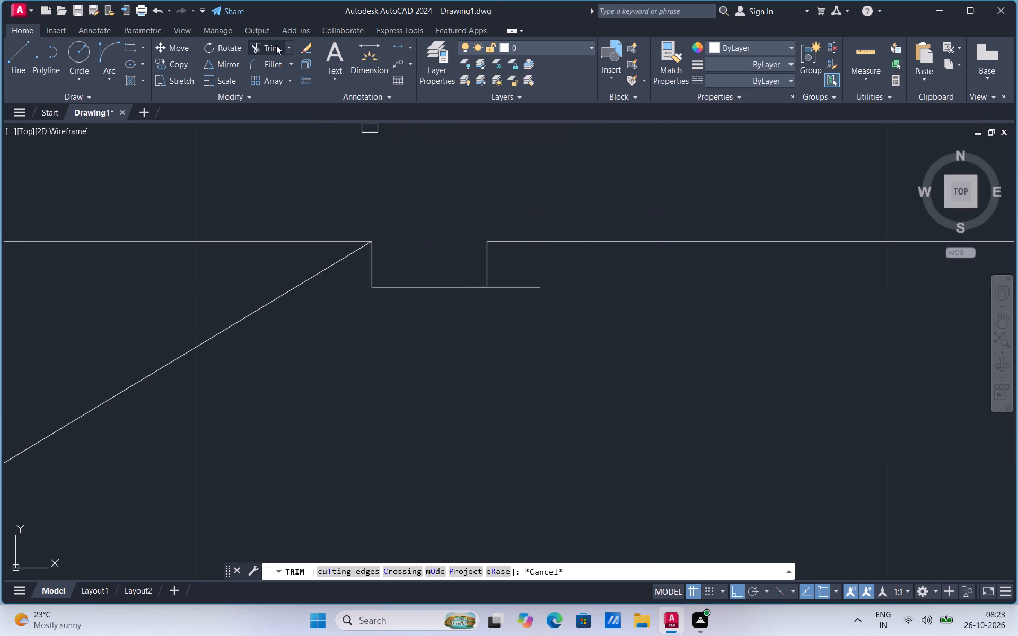
{"action": "left_click", "coordinate": [507, 286]}
{"action": "scroll", "coordinate": [511, 277], "scroll_direction": "down", "scroll_amount": 3}
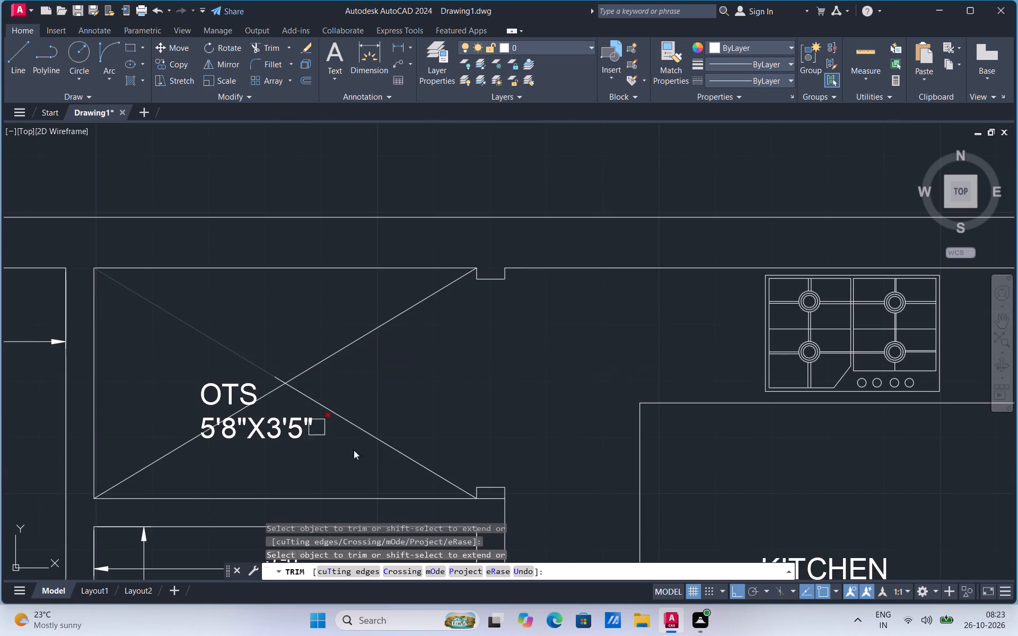
{"action": "left_click", "coordinate": [491, 499]}
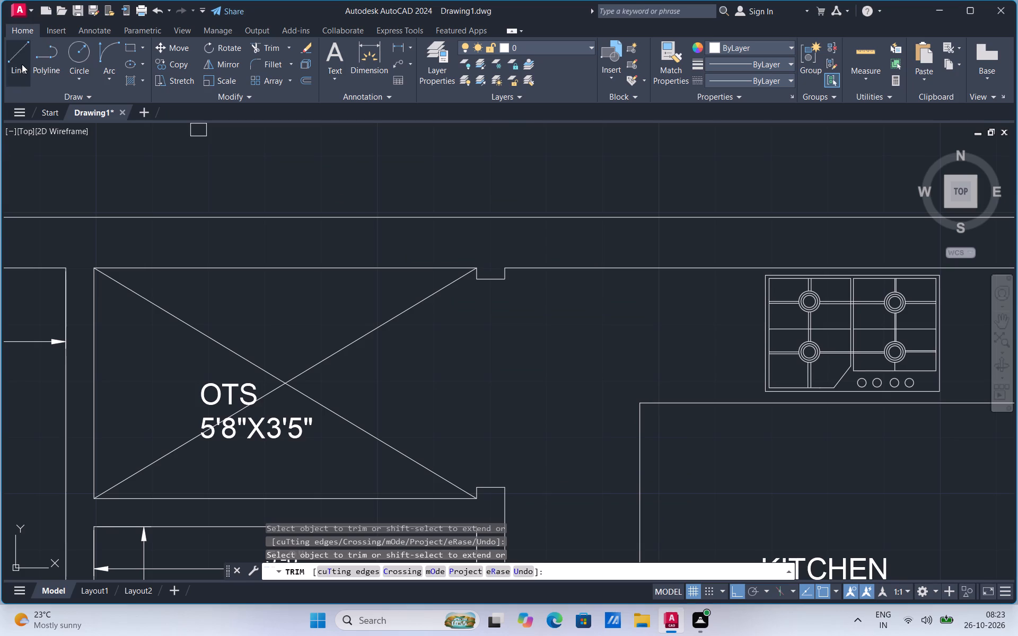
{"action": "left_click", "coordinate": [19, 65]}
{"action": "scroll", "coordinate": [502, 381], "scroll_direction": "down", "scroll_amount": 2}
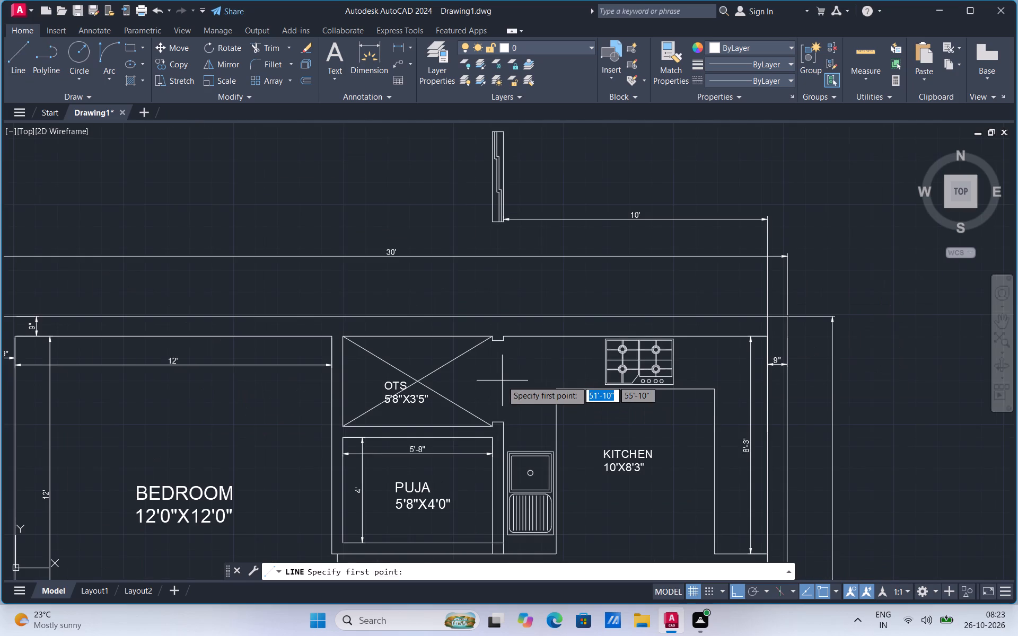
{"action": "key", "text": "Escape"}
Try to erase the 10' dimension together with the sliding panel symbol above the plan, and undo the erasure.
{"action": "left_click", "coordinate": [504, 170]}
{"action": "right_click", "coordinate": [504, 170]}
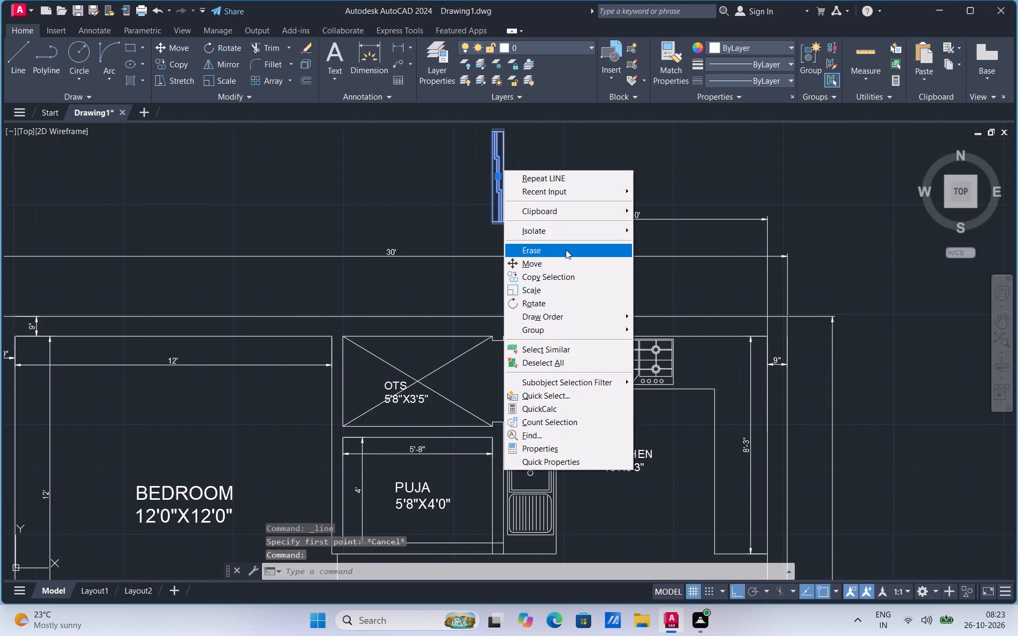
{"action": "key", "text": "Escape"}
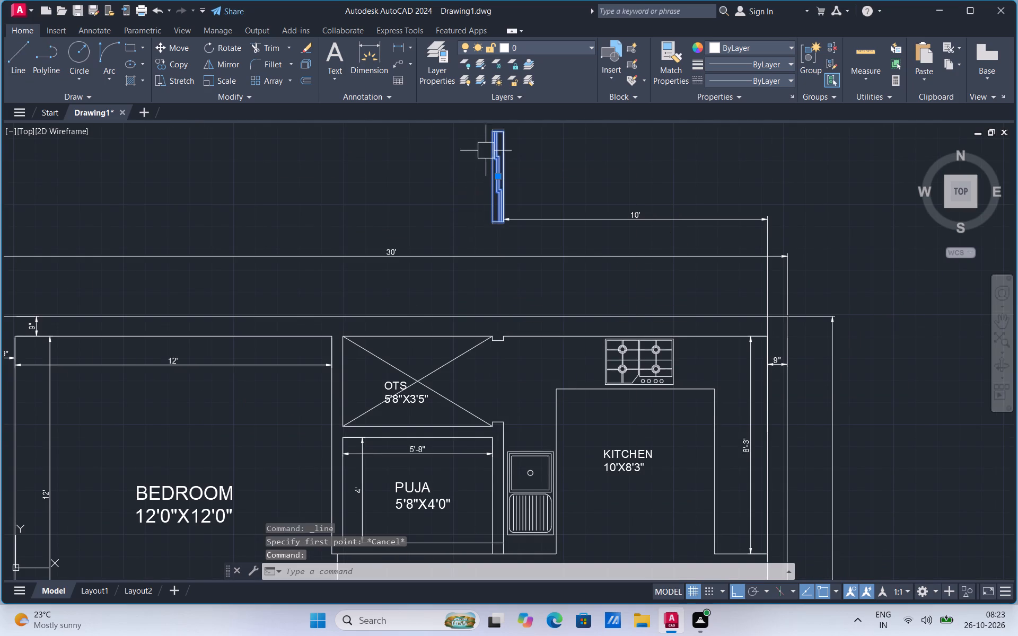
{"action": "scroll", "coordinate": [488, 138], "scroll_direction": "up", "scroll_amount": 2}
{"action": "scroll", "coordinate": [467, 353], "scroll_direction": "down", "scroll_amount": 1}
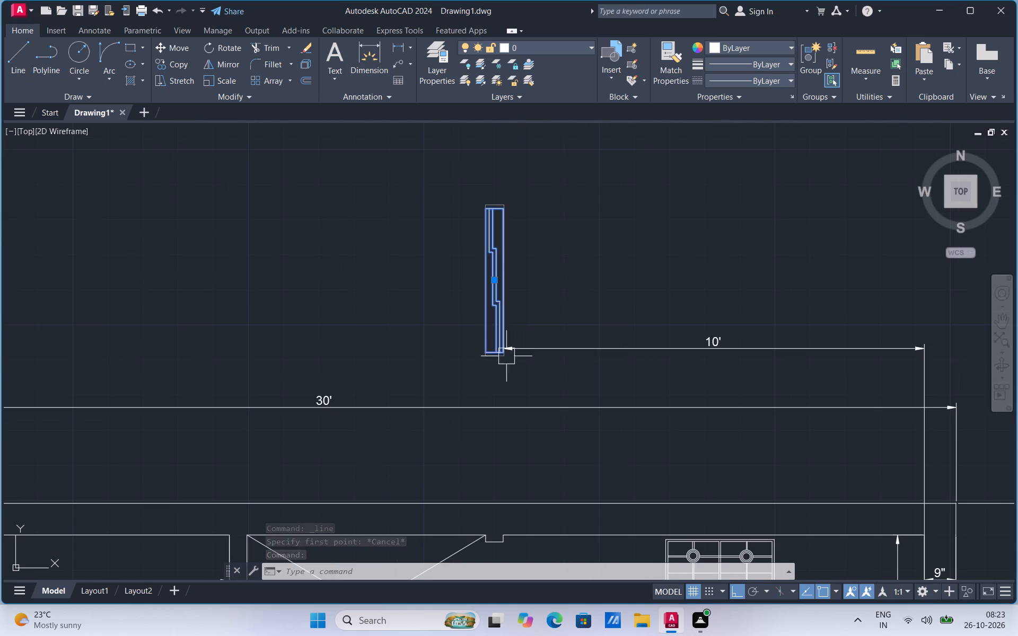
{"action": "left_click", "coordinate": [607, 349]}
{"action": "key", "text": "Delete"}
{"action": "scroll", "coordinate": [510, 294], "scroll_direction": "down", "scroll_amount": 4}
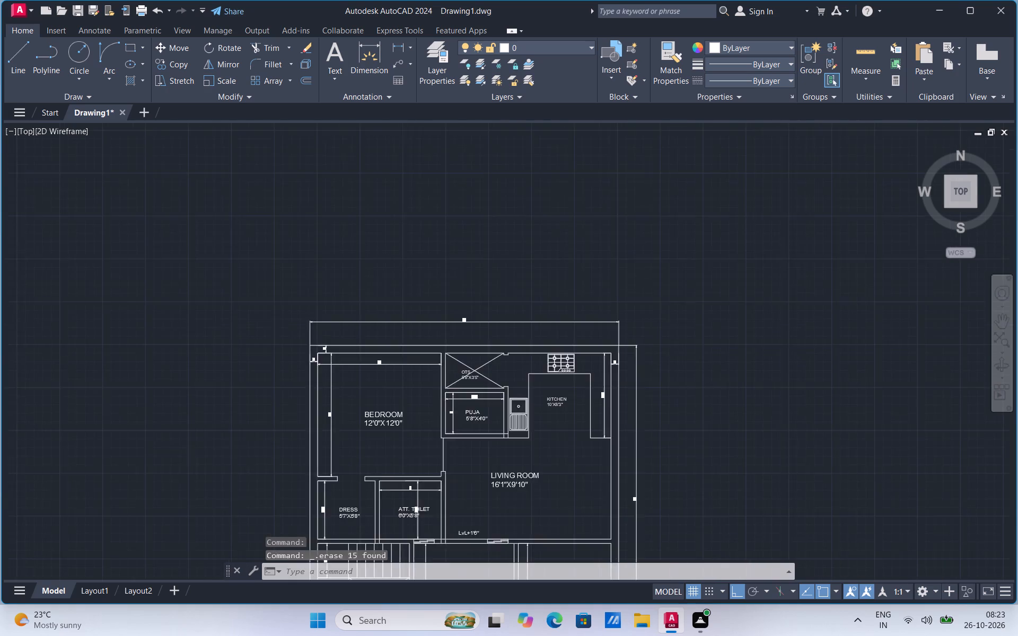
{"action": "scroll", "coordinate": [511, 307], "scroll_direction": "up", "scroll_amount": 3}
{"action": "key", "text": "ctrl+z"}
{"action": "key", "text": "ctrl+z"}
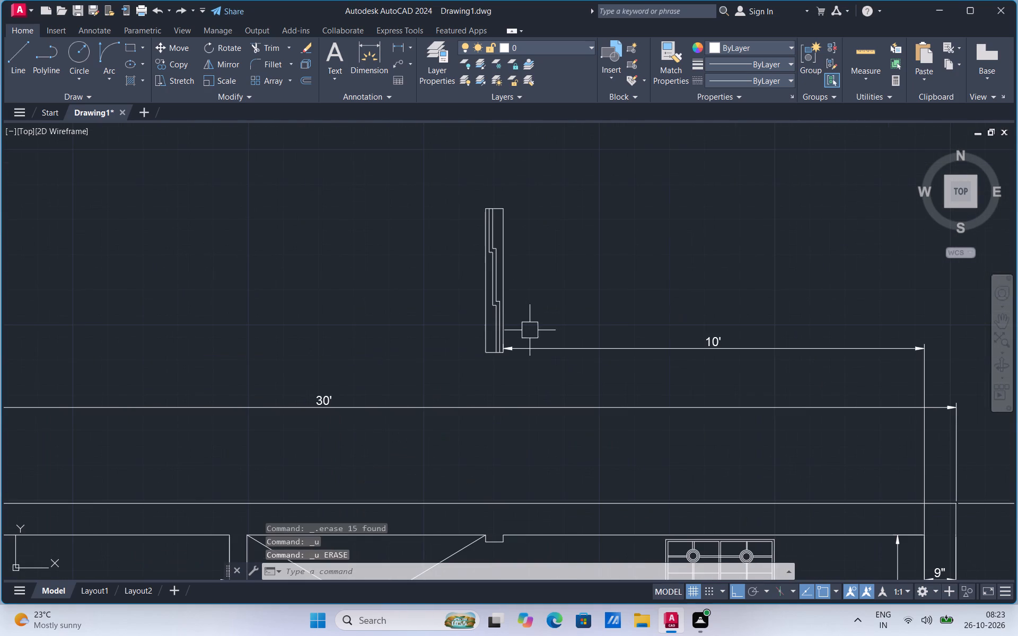
Remove the 10' dimension beside the sliding panel symbol with Trim.
{"action": "left_click", "coordinate": [268, 48]}
{"action": "left_click", "coordinate": [602, 347]}
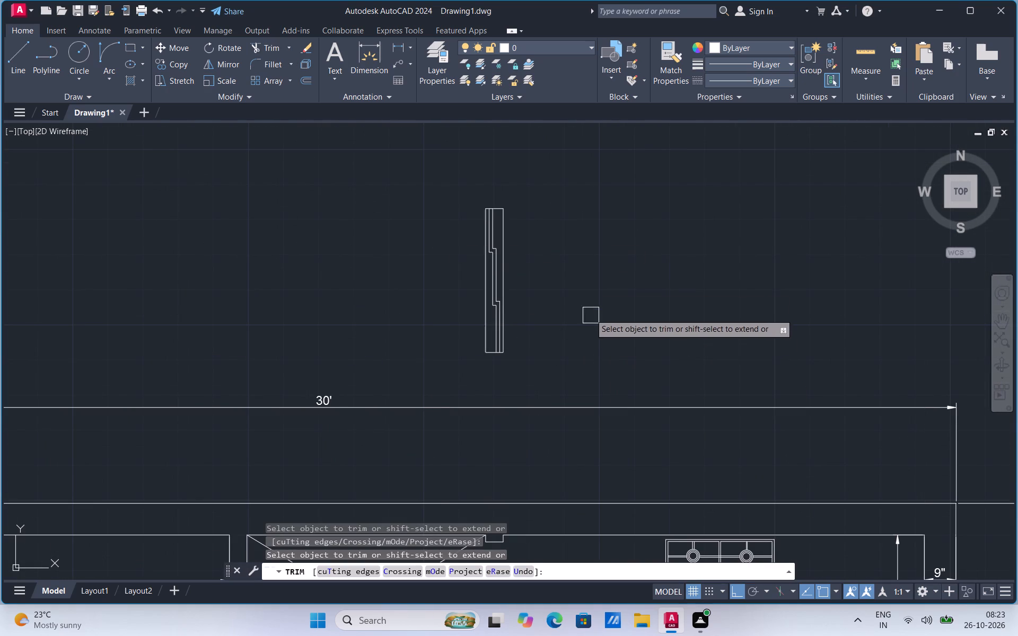
{"action": "scroll", "coordinate": [578, 385], "scroll_direction": "down", "scroll_amount": 2}
{"action": "scroll", "coordinate": [590, 330], "scroll_direction": "up", "scroll_amount": 3}
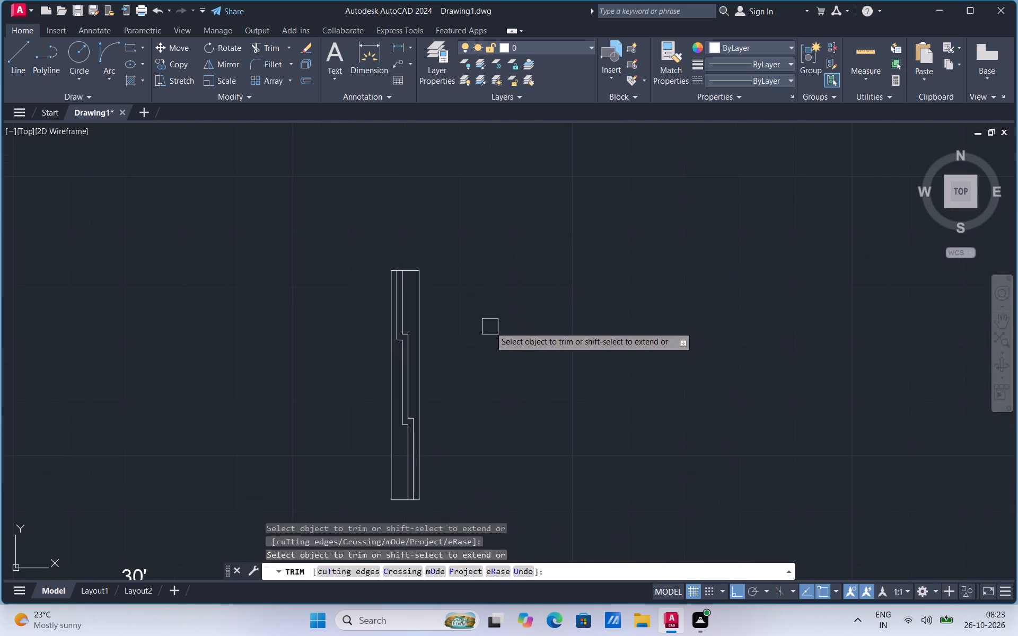
{"action": "key", "text": "Escape"}
Ungroup the sliding panel symbol above the plan.
{"action": "left_click", "coordinate": [405, 356]}
{"action": "right_click", "coordinate": [405, 356]}
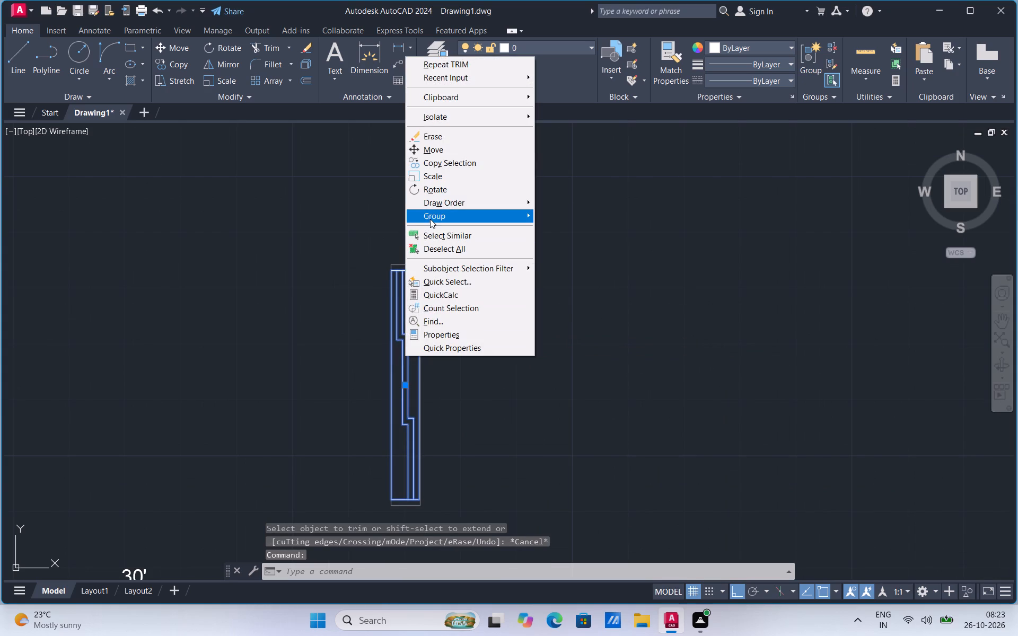
{"action": "left_click", "coordinate": [442, 213]}
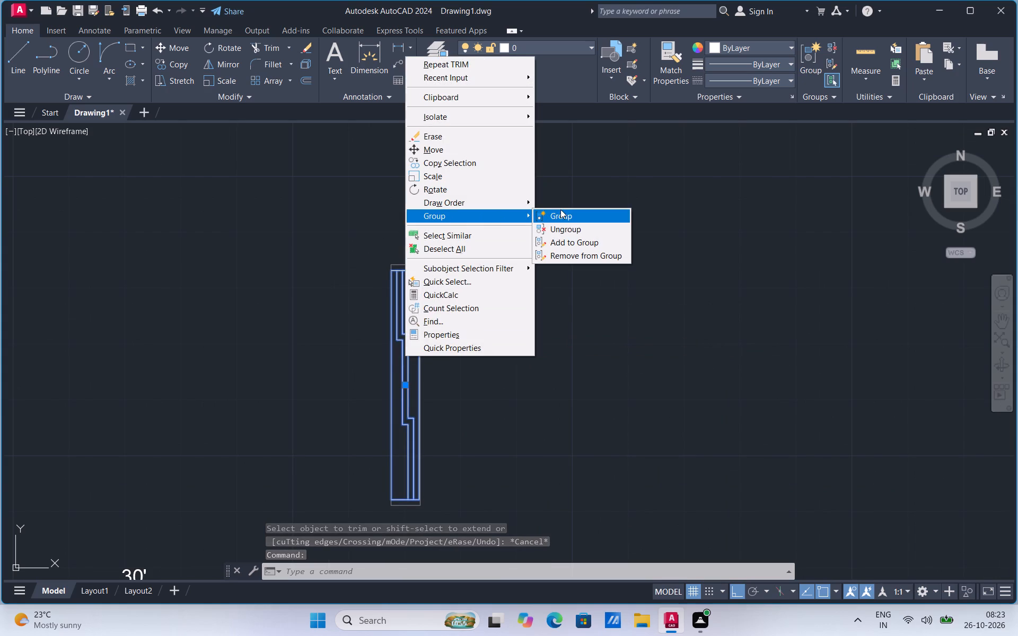
{"action": "left_click", "coordinate": [567, 232]}
Move the sliding panel's top end line 1" down.
{"action": "scroll", "coordinate": [411, 271], "scroll_direction": "up", "scroll_amount": 2}
{"action": "left_click", "coordinate": [411, 271]}
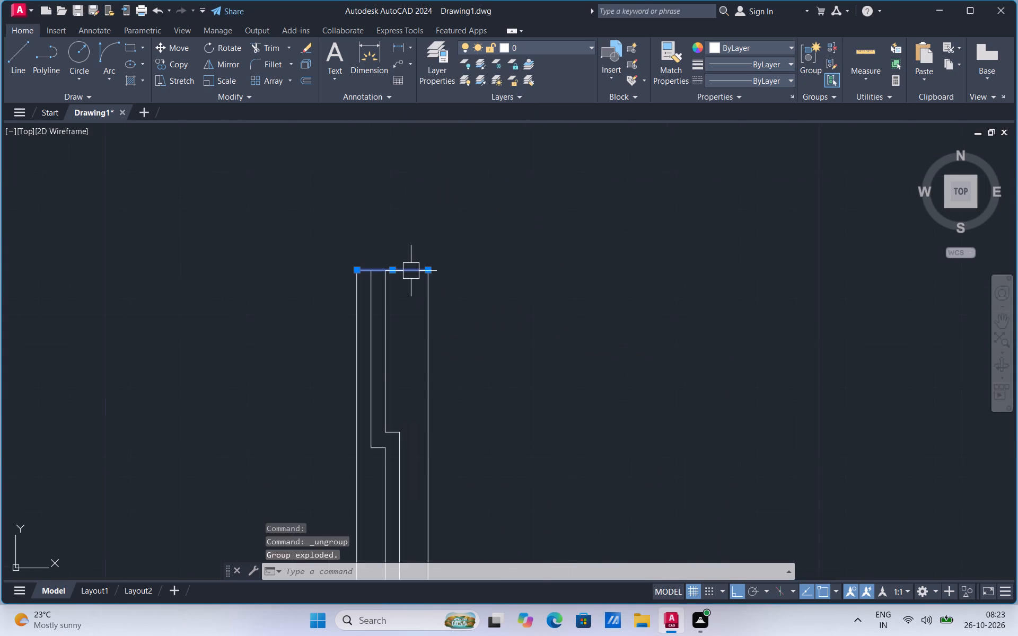
{"action": "right_click", "coordinate": [411, 271]}
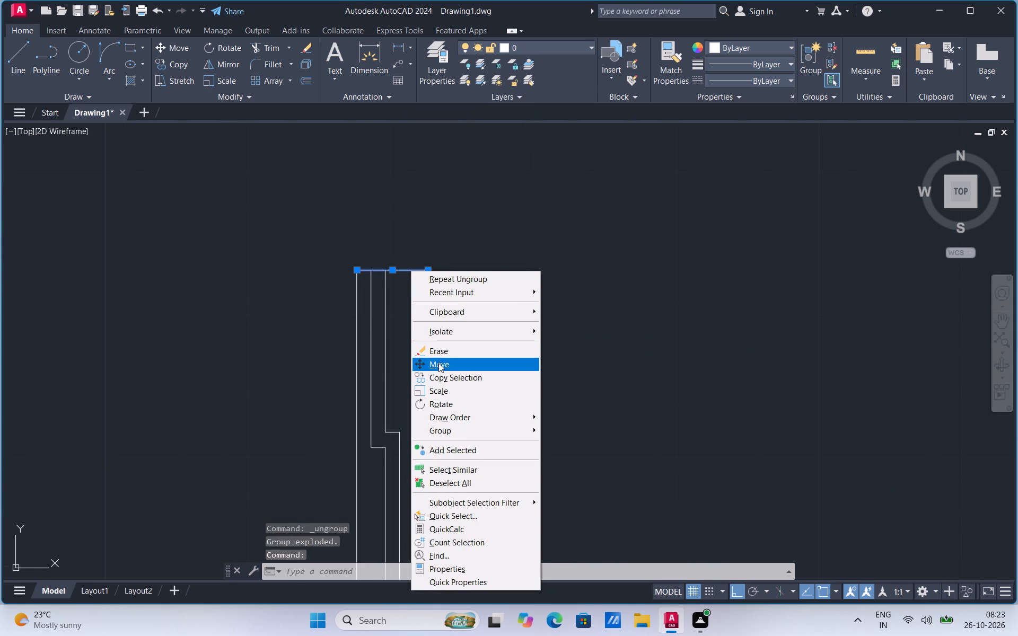
{"action": "left_click", "coordinate": [438, 363]}
{"action": "left_click", "coordinate": [426, 271]}
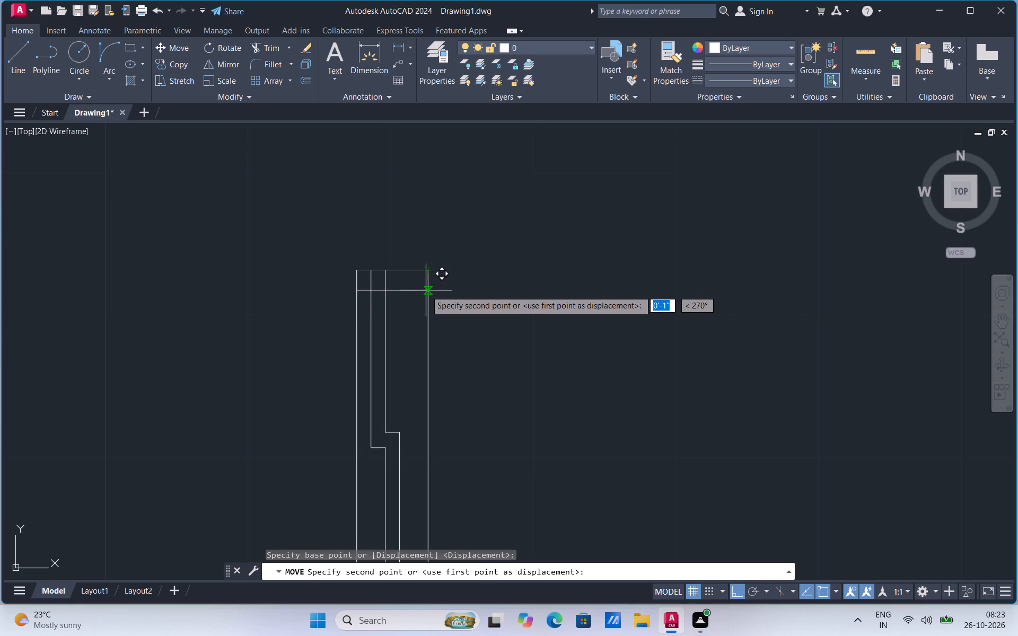
{"action": "key", "text": "1"}
{"action": "key", "text": "Return"}
{"action": "key", "text": "Escape"}
Copy the sliding panel's bottom end line 2" upward.
{"action": "scroll", "coordinate": [455, 231], "scroll_direction": "down", "scroll_amount": 2}
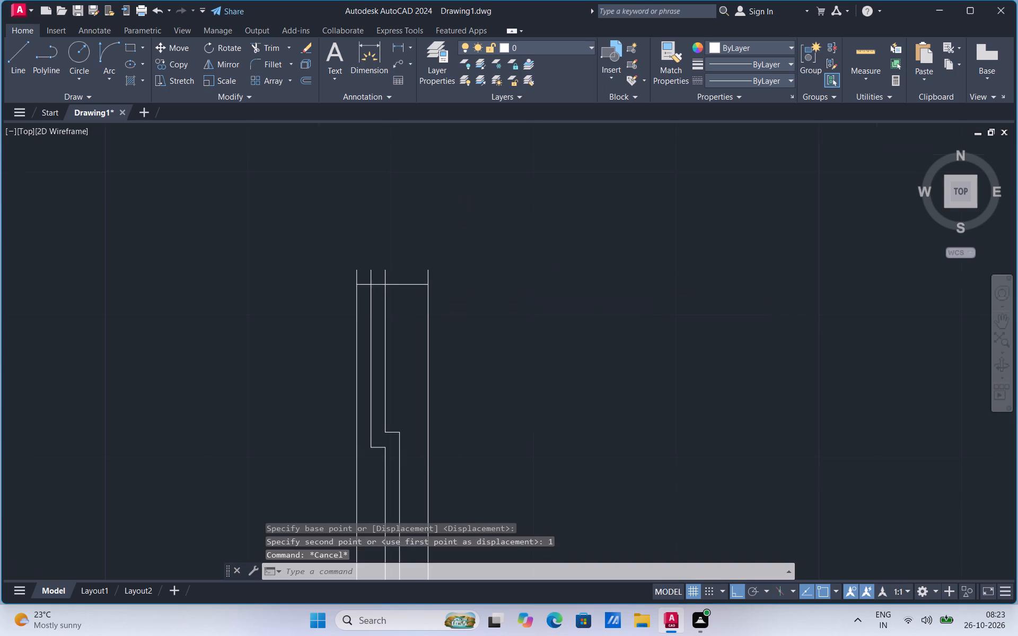
{"action": "scroll", "coordinate": [456, 235], "scroll_direction": "down", "scroll_amount": 1}
{"action": "scroll", "coordinate": [448, 354], "scroll_direction": "up", "scroll_amount": 2}
{"action": "left_click", "coordinate": [414, 445]}
{"action": "right_click", "coordinate": [414, 445]}
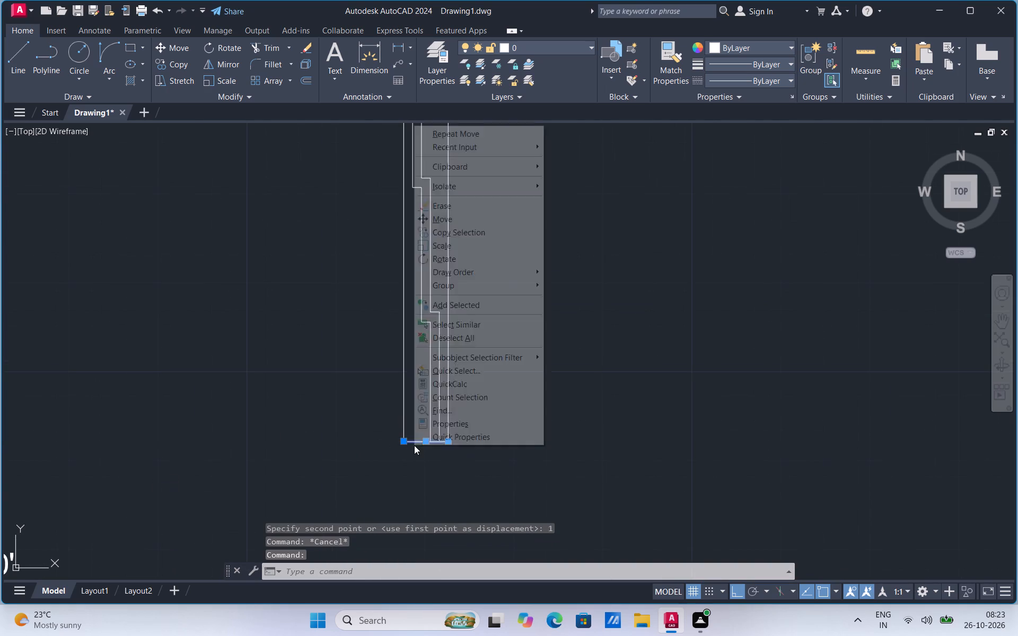
{"action": "left_click", "coordinate": [450, 233]}
{"action": "left_click", "coordinate": [402, 443]}
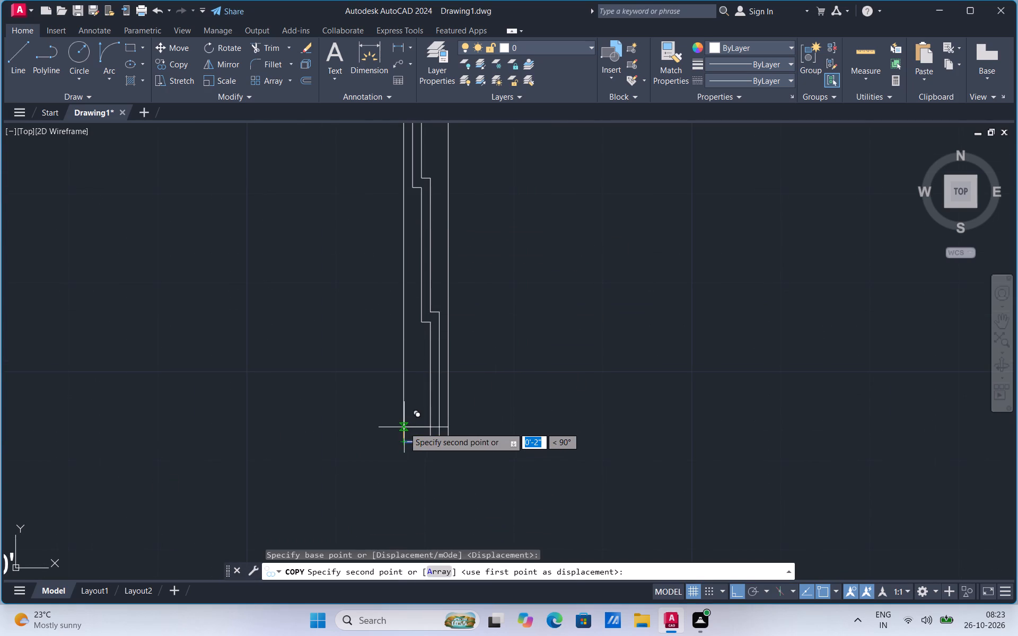
{"action": "key", "text": "2"}
{"action": "key", "text": "Return"}
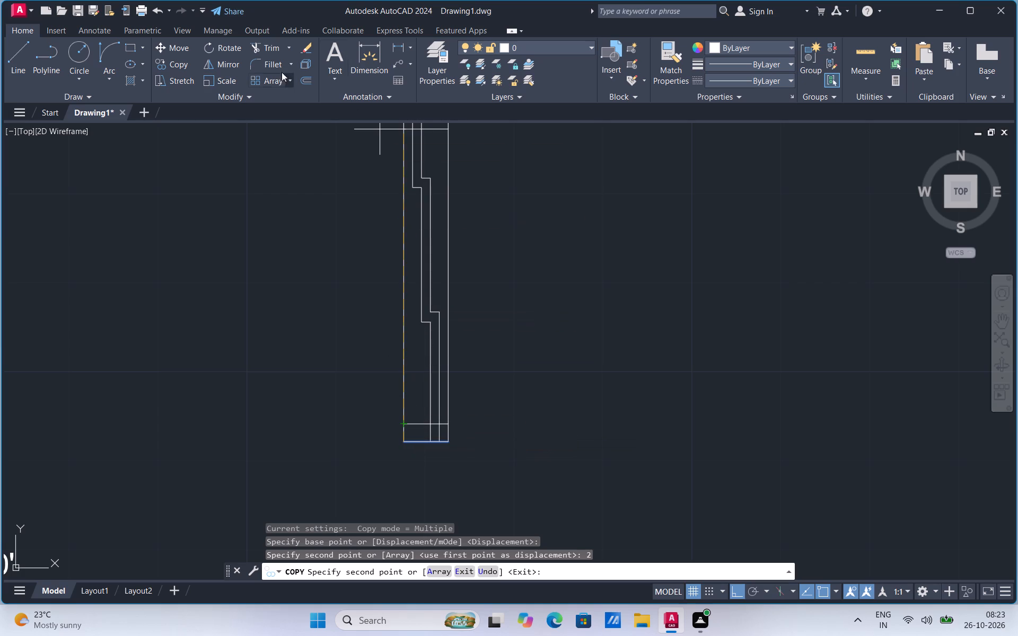
Trim away everything below the copied end line at the bottom of the sliding panel, including the original end line.
{"action": "left_click", "coordinate": [282, 45]}
{"action": "left_click", "coordinate": [274, 49]}
{"action": "scroll", "coordinate": [410, 455], "scroll_direction": "up", "scroll_amount": 2}
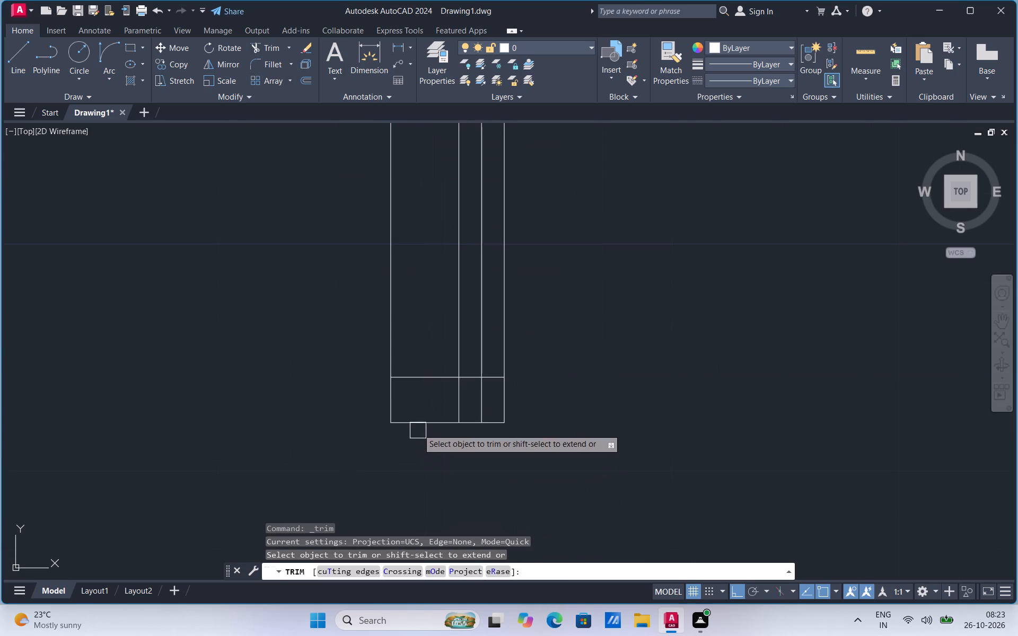
{"action": "left_click", "coordinate": [418, 426]}
{"action": "left_click", "coordinate": [387, 403]}
{"action": "left_click", "coordinate": [451, 401]}
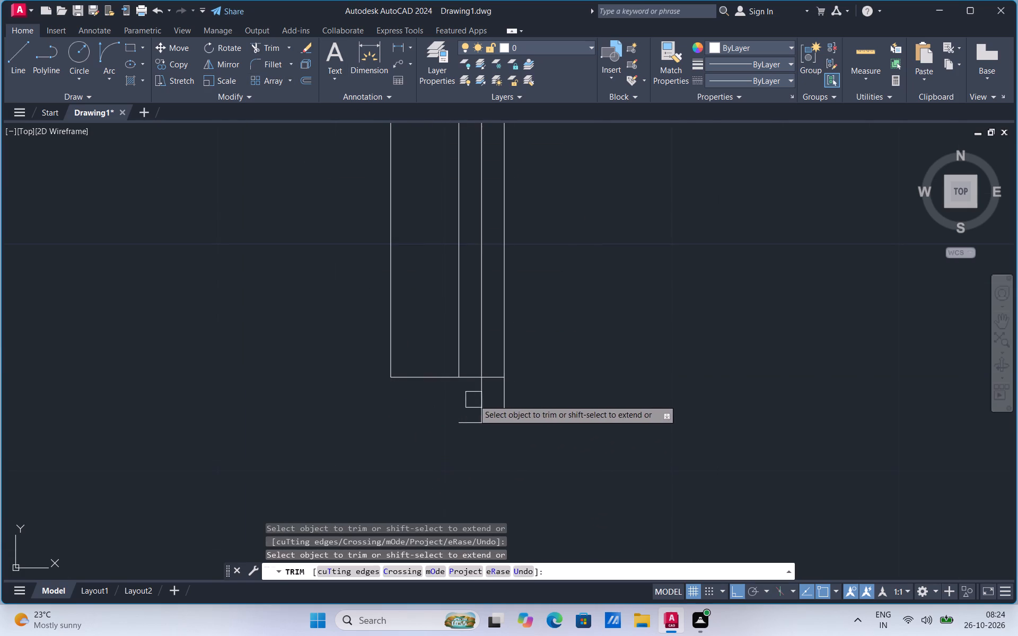
{"action": "left_click", "coordinate": [473, 400]}
{"action": "left_click", "coordinate": [480, 431]}
{"action": "left_click", "coordinate": [483, 411]}
{"action": "left_click", "coordinate": [505, 404]}
{"action": "left_click", "coordinate": [497, 420]}
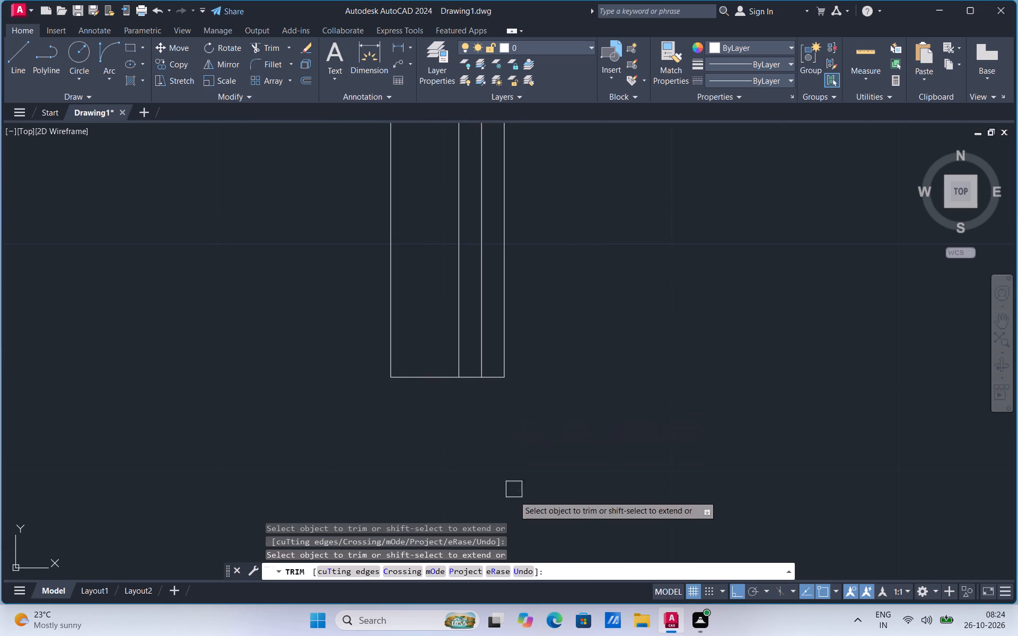
Trim the vertical lines projecting above the sliding panel's lowered top end line.
{"action": "scroll", "coordinate": [510, 511], "scroll_direction": "down", "scroll_amount": 2}
{"action": "scroll", "coordinate": [482, 454], "scroll_direction": "down", "scroll_amount": 2}
{"action": "scroll", "coordinate": [485, 276], "scroll_direction": "up", "scroll_amount": 2}
{"action": "scroll", "coordinate": [470, 397], "scroll_direction": "up", "scroll_amount": 2}
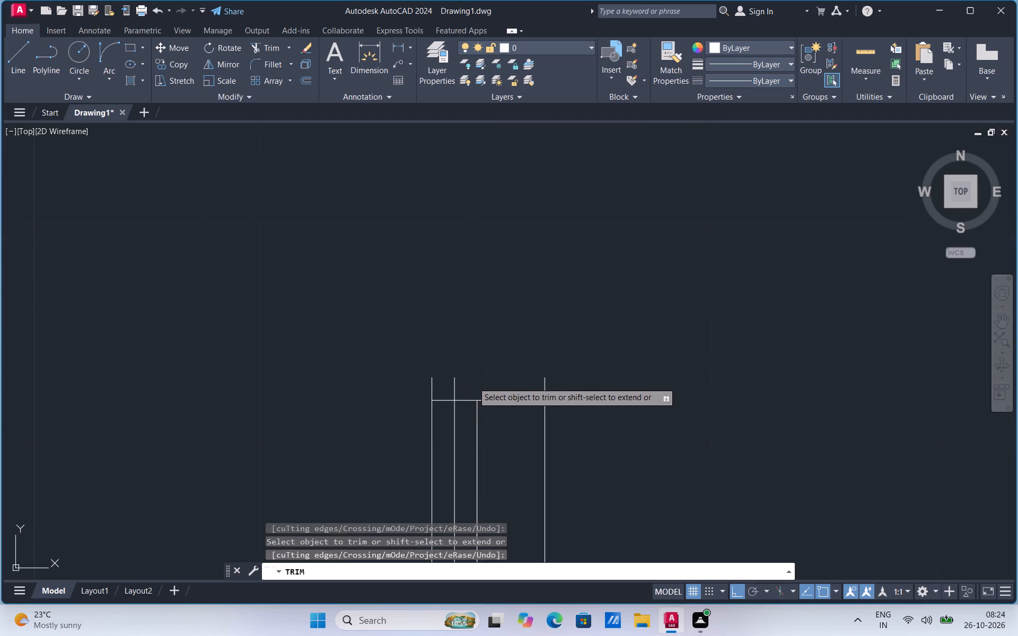
{"action": "left_click", "coordinate": [473, 382]}
{"action": "left_click", "coordinate": [444, 382]}
{"action": "left_click", "coordinate": [415, 392]}
{"action": "left_click", "coordinate": [459, 387]}
{"action": "left_click", "coordinate": [551, 381]}
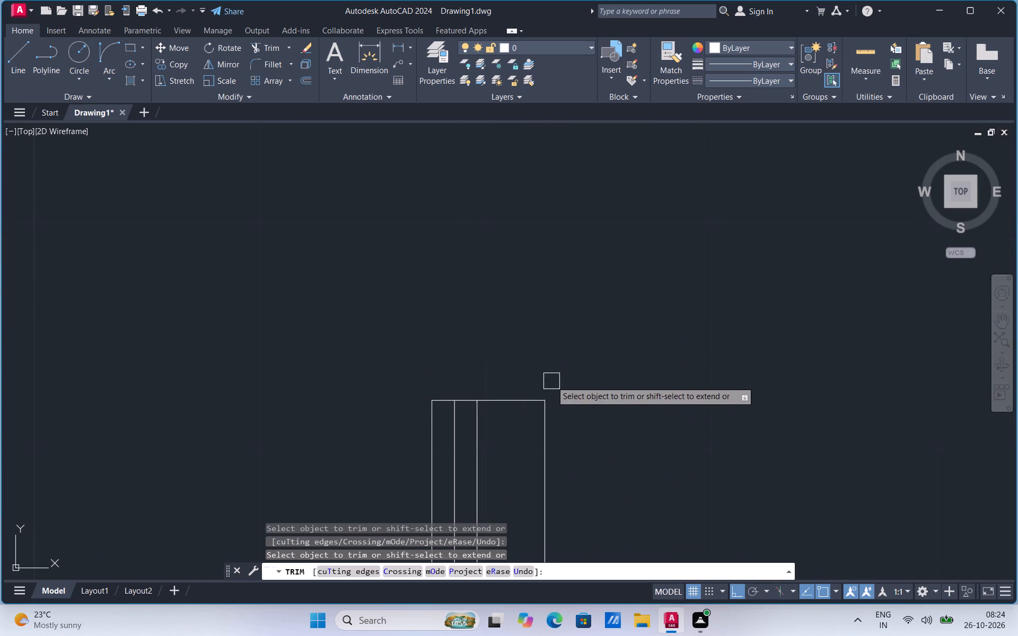
{"action": "scroll", "coordinate": [522, 307], "scroll_direction": "down", "scroll_amount": 4}
{"action": "key", "text": "Escape"}
Group all the lines of the shortened sliding panel.
{"action": "left_click_drag", "start_coordinate": [485, 465], "coordinate": [490, 463]}
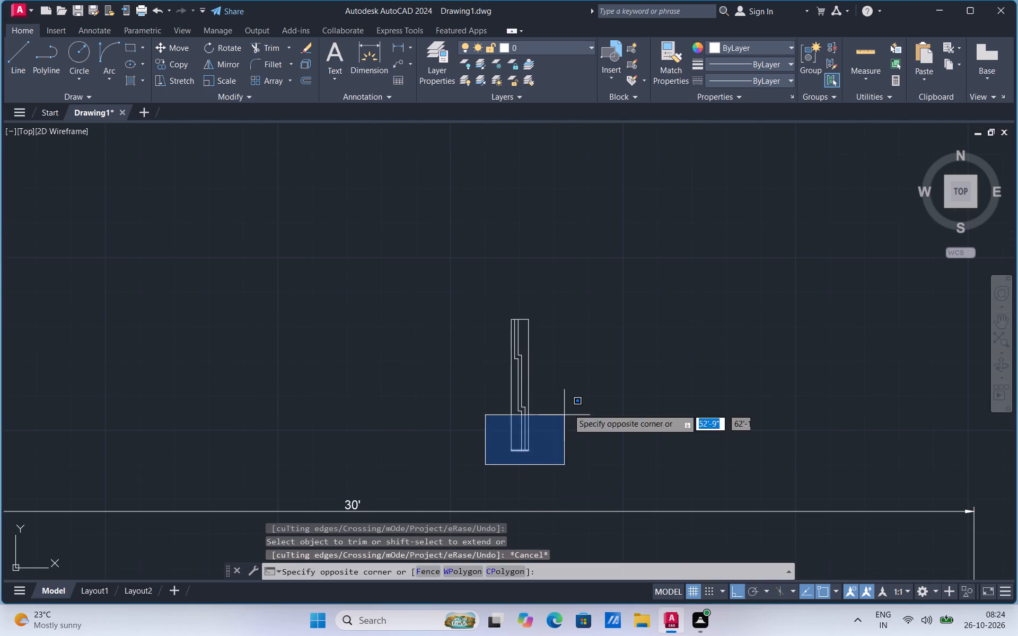
{"action": "left_click", "coordinate": [593, 228]}
{"action": "right_click", "coordinate": [546, 314]}
{"action": "left_click", "coordinate": [596, 174]}
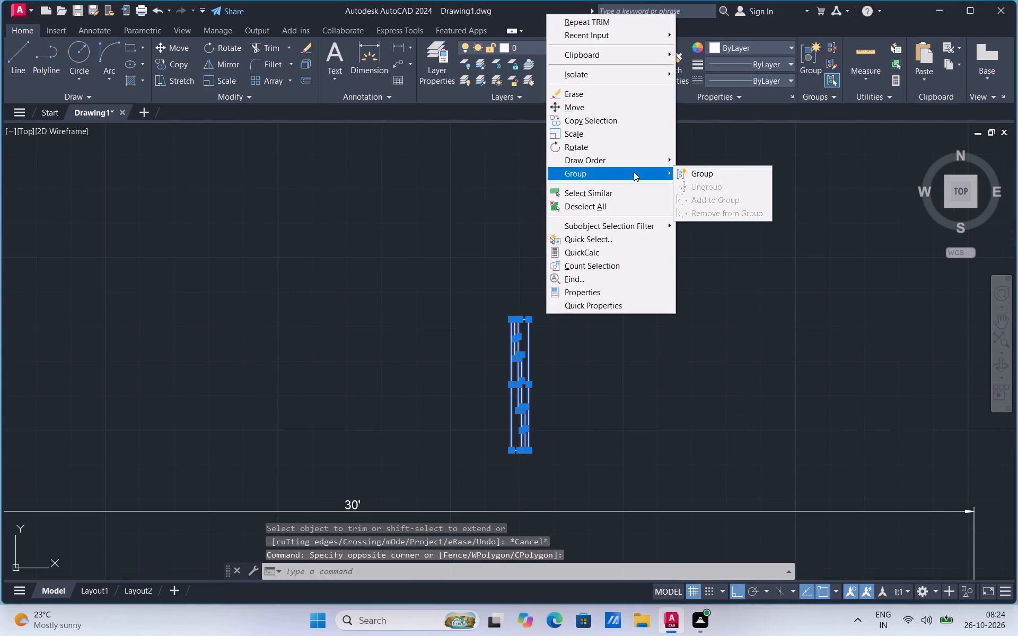
{"action": "left_click", "coordinate": [698, 169]}
Move the sliding panel group by its top right corner to the kitchen-side corner of the upper jamb between OTS and the kitchen.
{"action": "left_click", "coordinate": [533, 326]}
{"action": "right_click", "coordinate": [533, 326]}
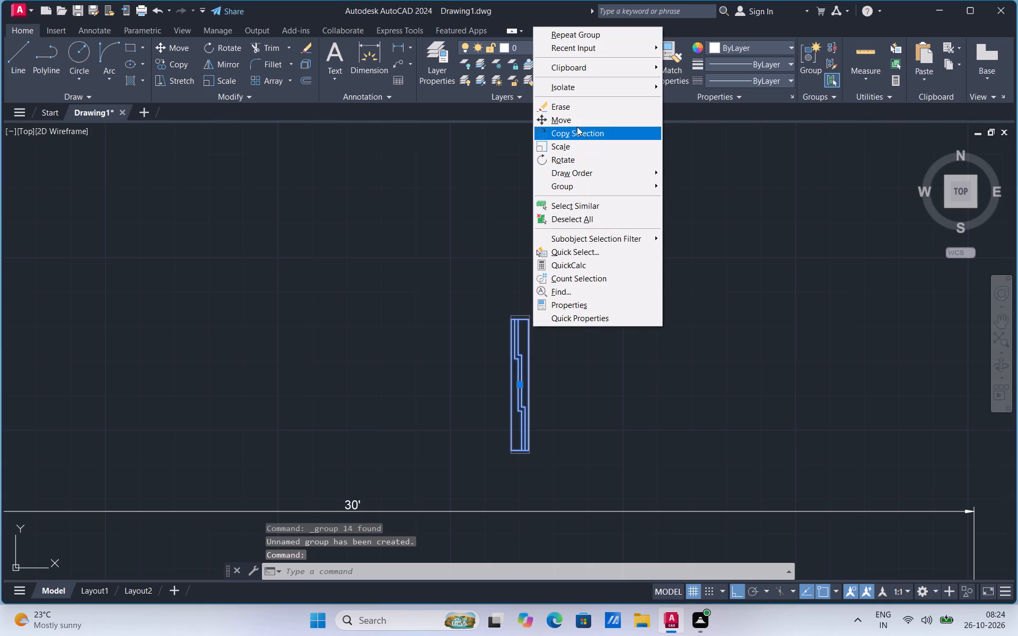
{"action": "left_click", "coordinate": [572, 123]}
{"action": "left_click", "coordinate": [530, 316]}
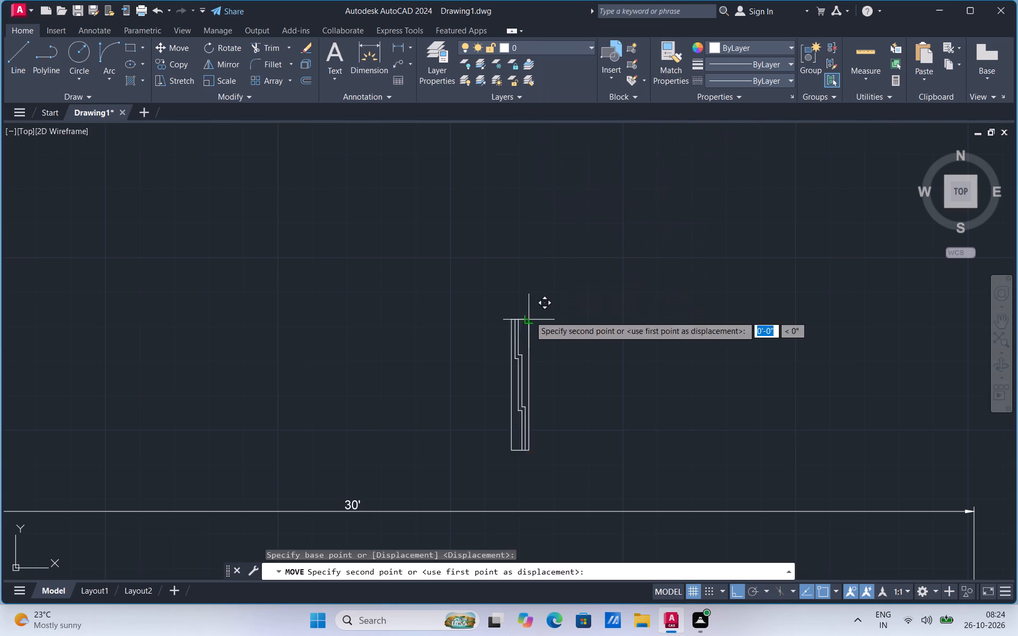
{"action": "scroll", "coordinate": [543, 250], "scroll_direction": "down", "scroll_amount": 3}
{"action": "scroll", "coordinate": [552, 339], "scroll_direction": "up", "scroll_amount": 3}
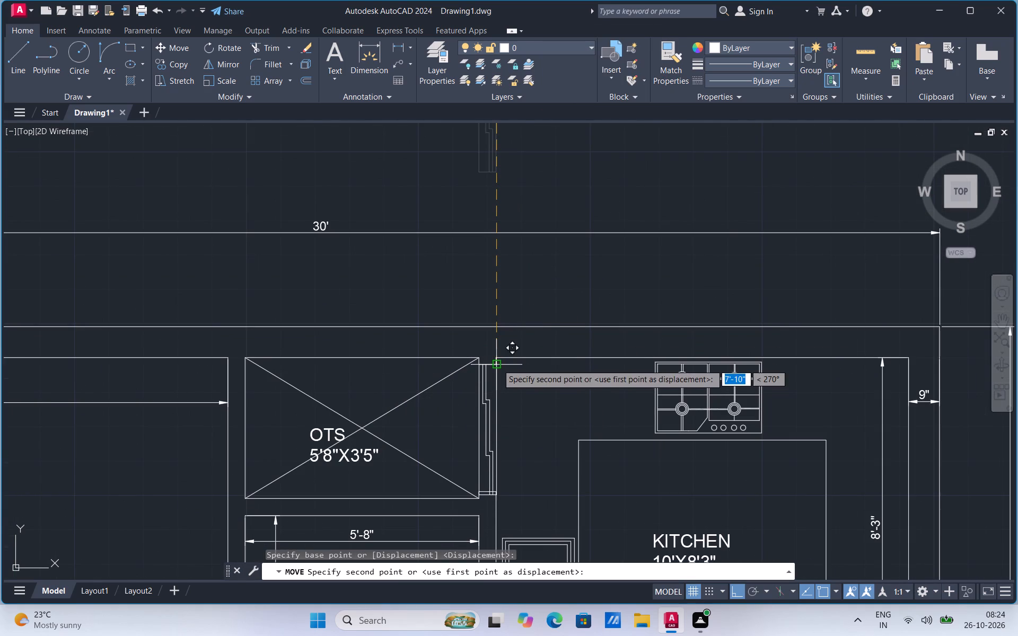
{"action": "left_click", "coordinate": [497, 364]}
Ungroup the sliding panel placed in the opening between OTS and the kitchen.
{"action": "scroll", "coordinate": [491, 503], "scroll_direction": "up", "scroll_amount": 4}
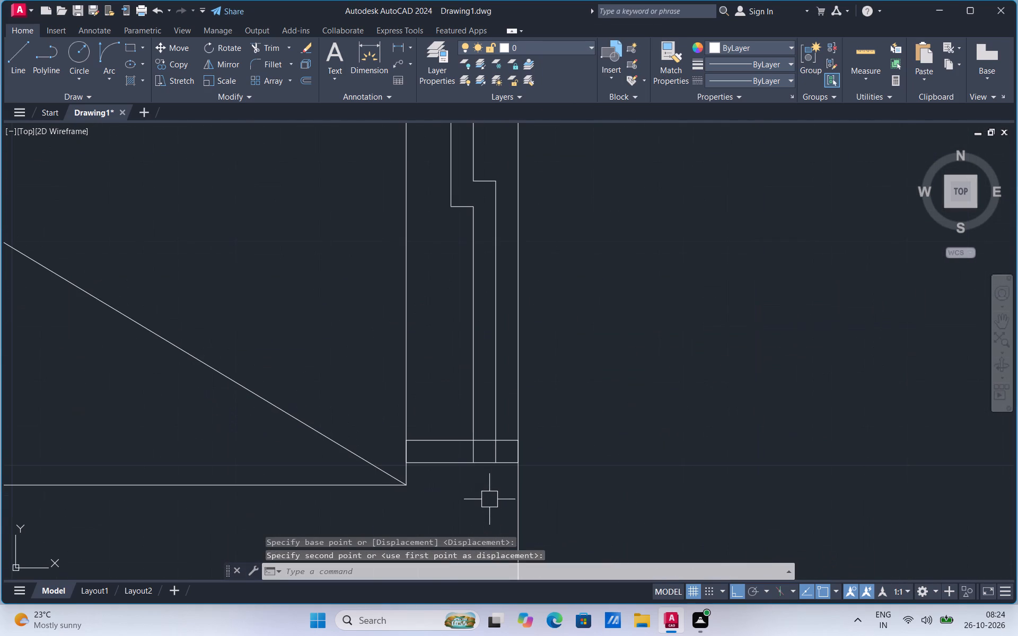
{"action": "left_click", "coordinate": [466, 470]}
{"action": "scroll", "coordinate": [466, 470], "scroll_direction": "down", "scroll_amount": 3}
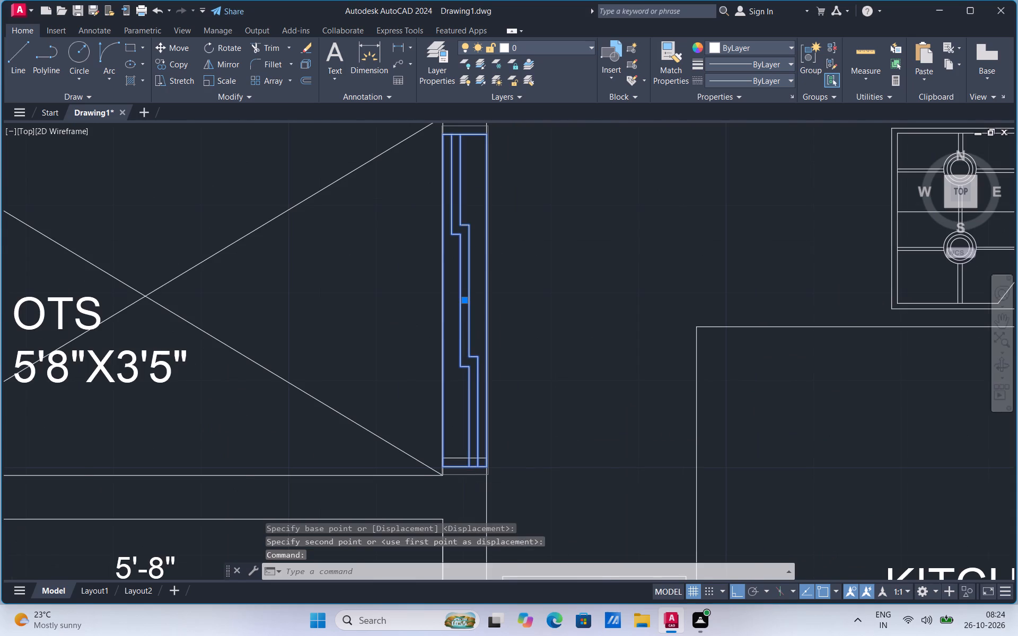
{"action": "scroll", "coordinate": [460, 362], "scroll_direction": "up", "scroll_amount": 1}
{"action": "scroll", "coordinate": [485, 339], "scroll_direction": "down", "scroll_amount": 1}
{"action": "scroll", "coordinate": [474, 470], "scroll_direction": "up", "scroll_amount": 2}
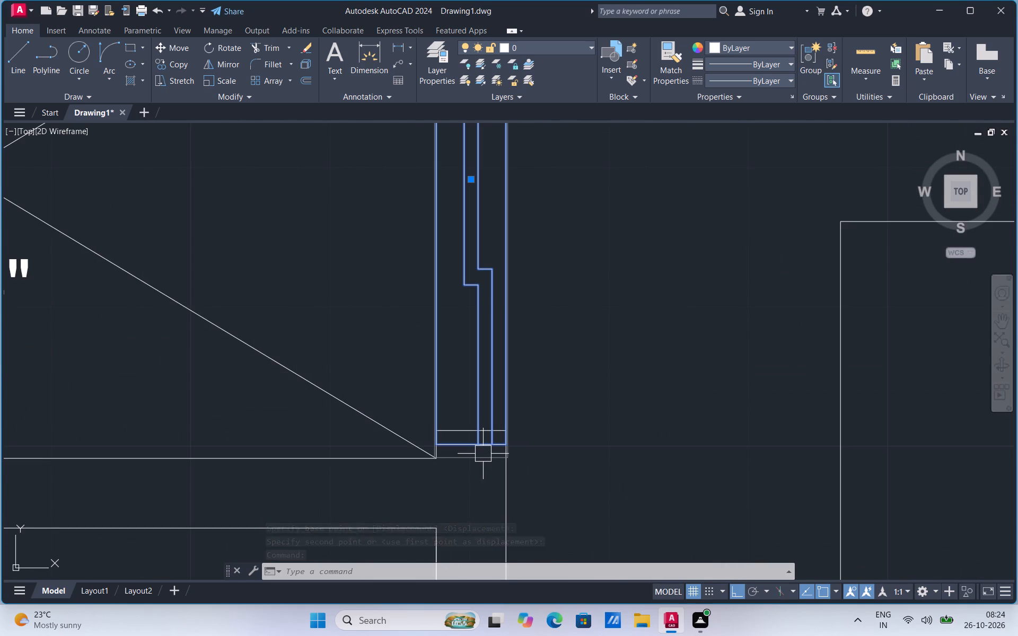
{"action": "scroll", "coordinate": [482, 447], "scroll_direction": "up", "scroll_amount": 1}
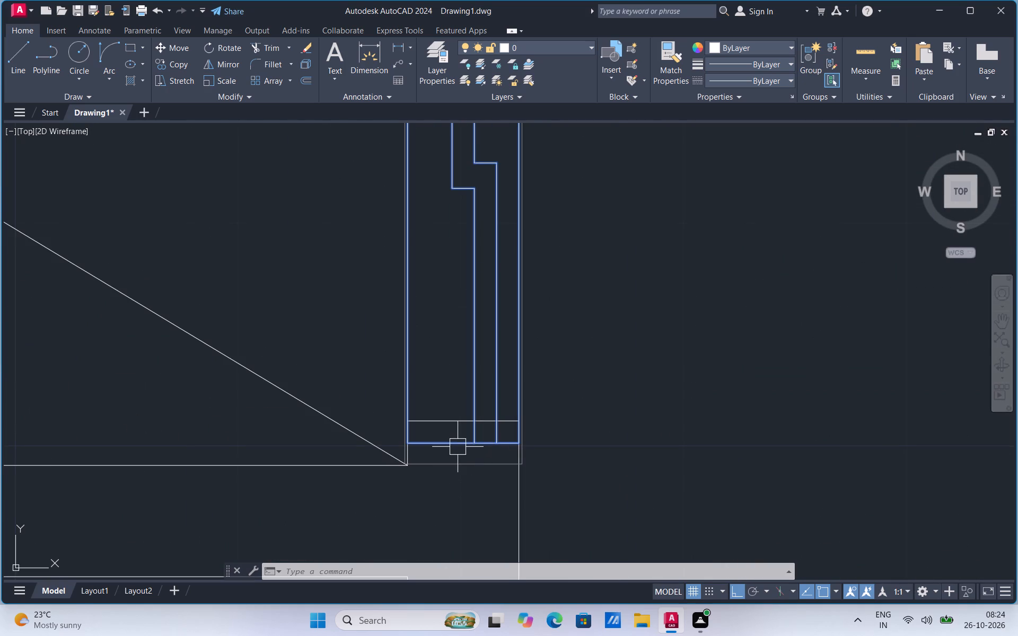
{"action": "right_click", "coordinate": [458, 447]}
{"action": "left_click", "coordinate": [494, 303]}
{"action": "left_click", "coordinate": [632, 319]}
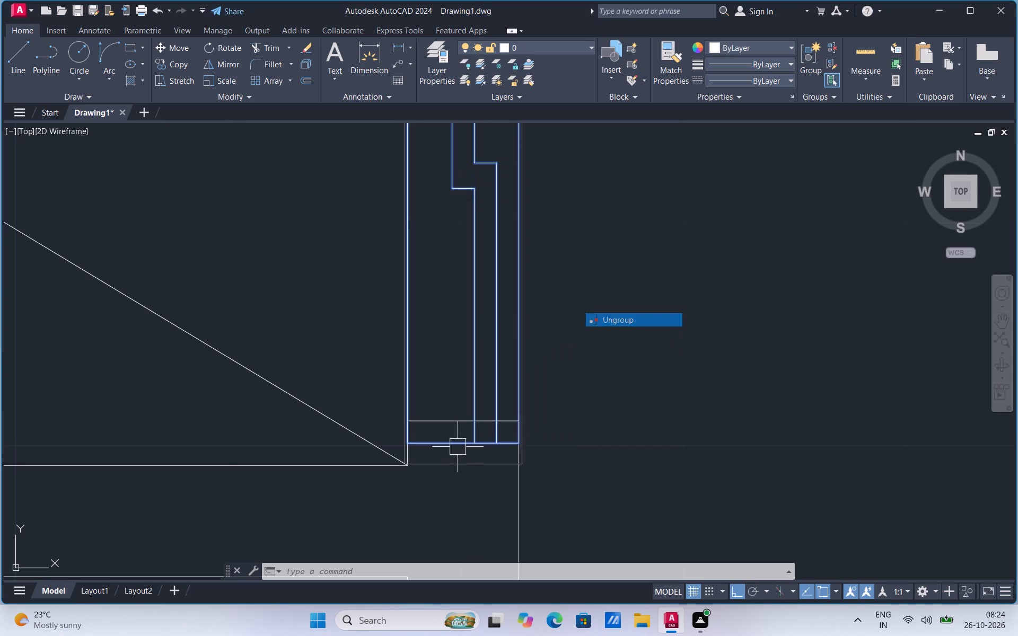
Erase the panel's bottom end line and trim its two inner lines where they overhang the lower jamb line.
{"action": "left_click", "coordinate": [454, 448]}
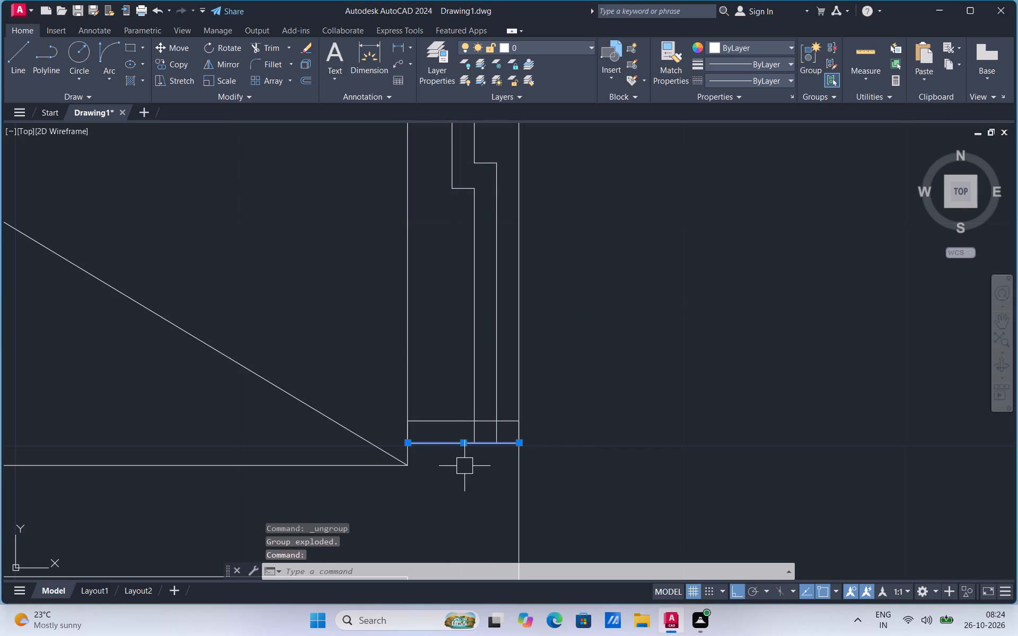
{"action": "key", "text": "Delete"}
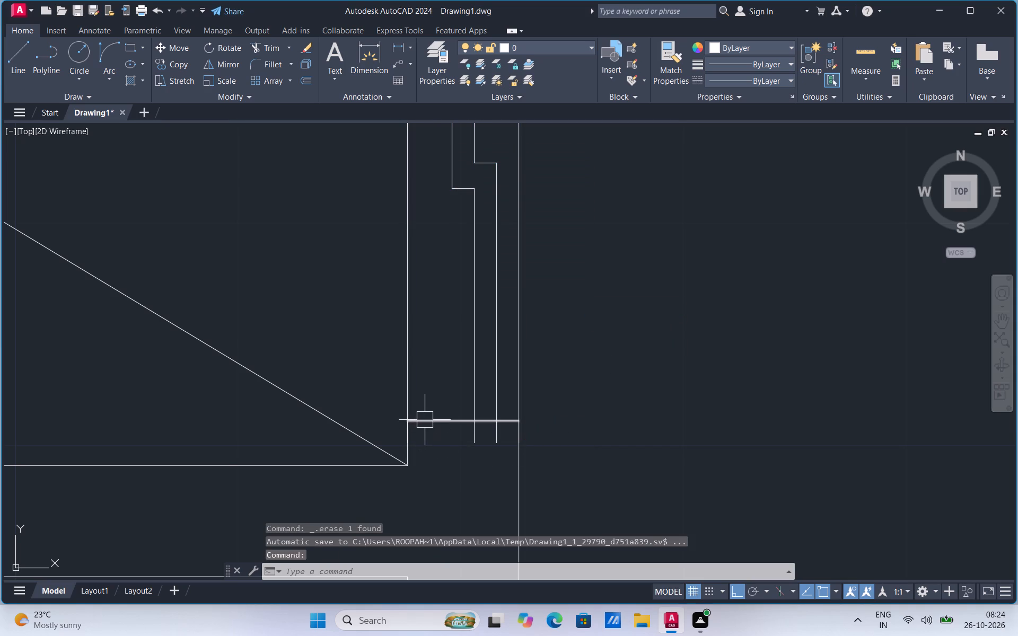
{"action": "left_click", "coordinate": [269, 46]}
{"action": "left_click", "coordinate": [478, 434]}
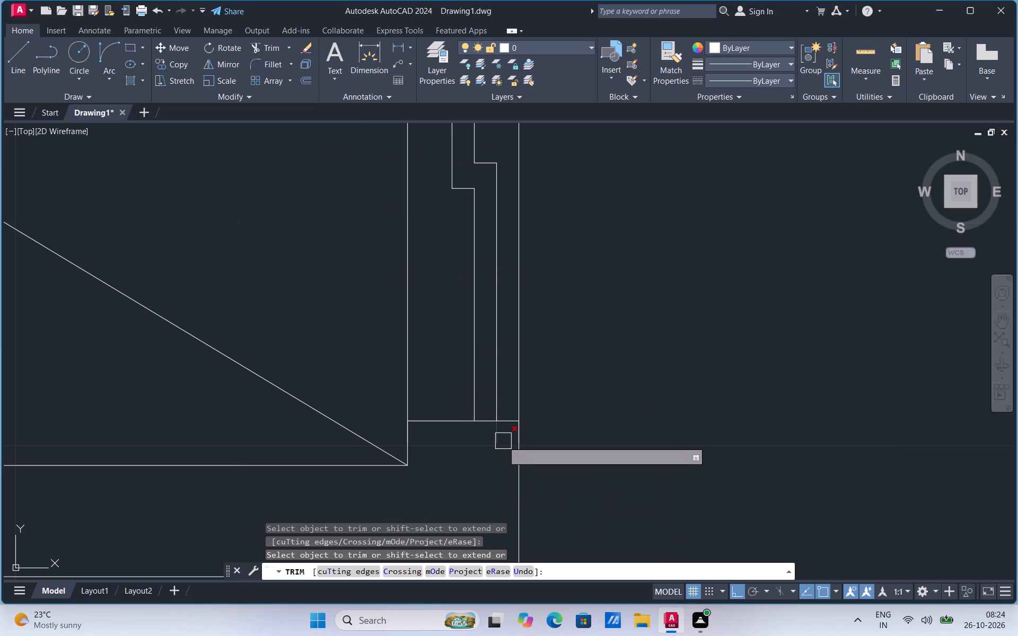
{"action": "left_click", "coordinate": [497, 438]}
{"action": "scroll", "coordinate": [457, 526], "scroll_direction": "down", "scroll_amount": 5}
{"action": "key", "text": "Escape"}
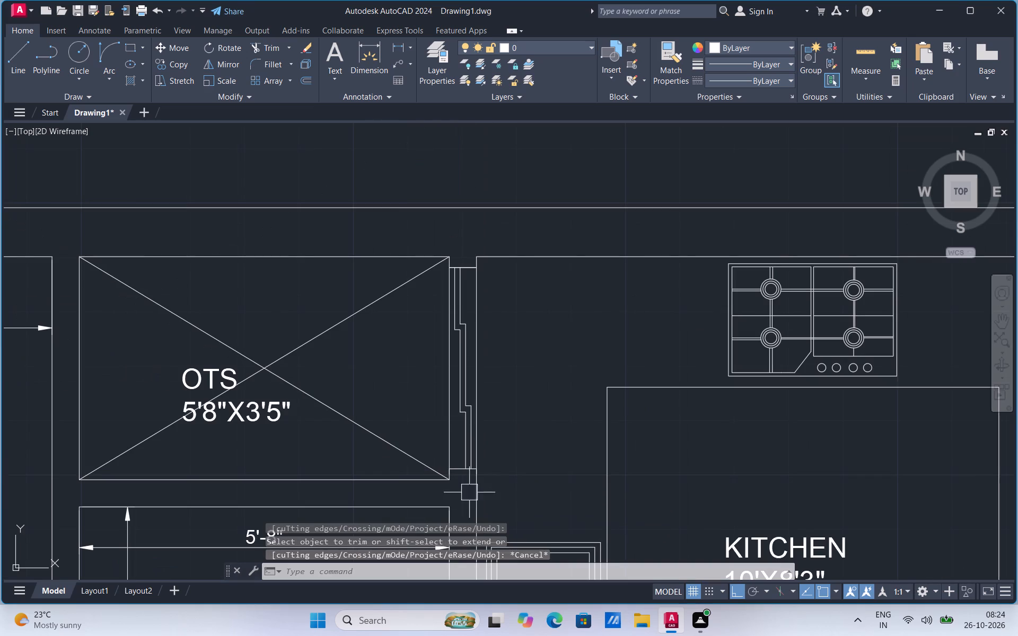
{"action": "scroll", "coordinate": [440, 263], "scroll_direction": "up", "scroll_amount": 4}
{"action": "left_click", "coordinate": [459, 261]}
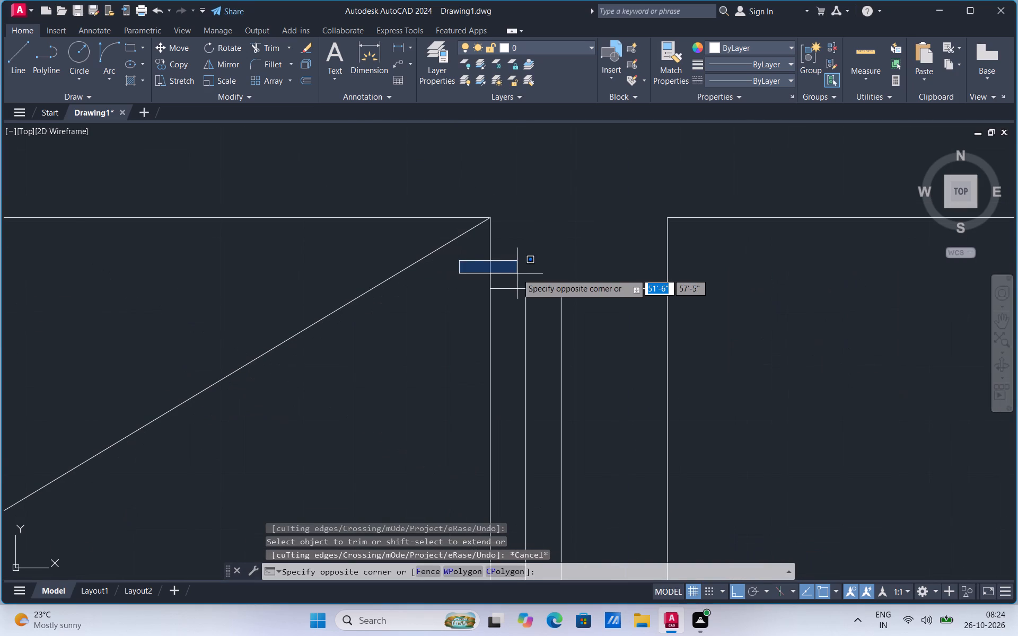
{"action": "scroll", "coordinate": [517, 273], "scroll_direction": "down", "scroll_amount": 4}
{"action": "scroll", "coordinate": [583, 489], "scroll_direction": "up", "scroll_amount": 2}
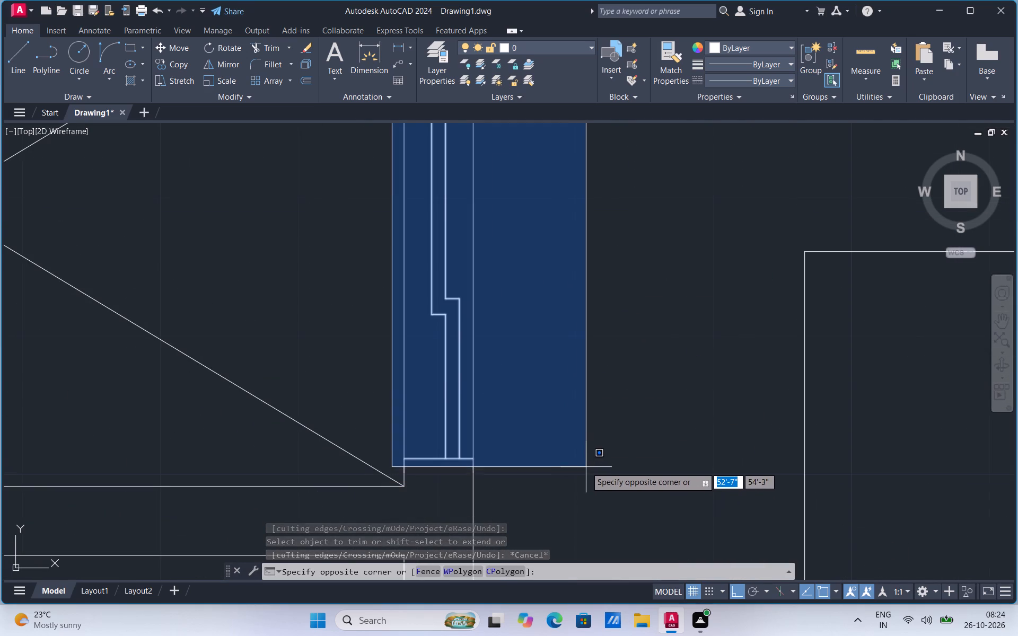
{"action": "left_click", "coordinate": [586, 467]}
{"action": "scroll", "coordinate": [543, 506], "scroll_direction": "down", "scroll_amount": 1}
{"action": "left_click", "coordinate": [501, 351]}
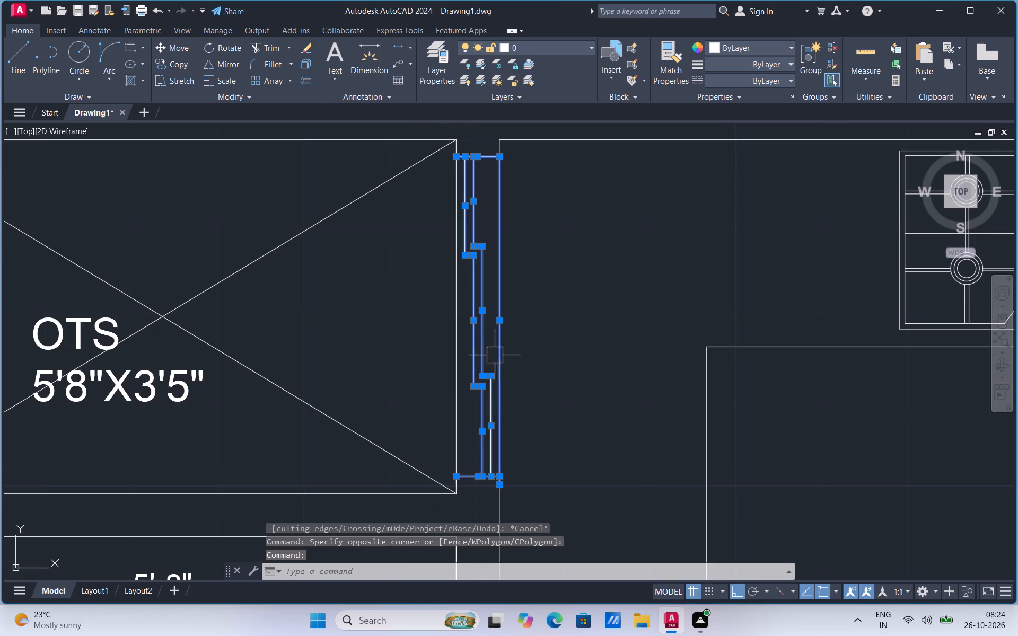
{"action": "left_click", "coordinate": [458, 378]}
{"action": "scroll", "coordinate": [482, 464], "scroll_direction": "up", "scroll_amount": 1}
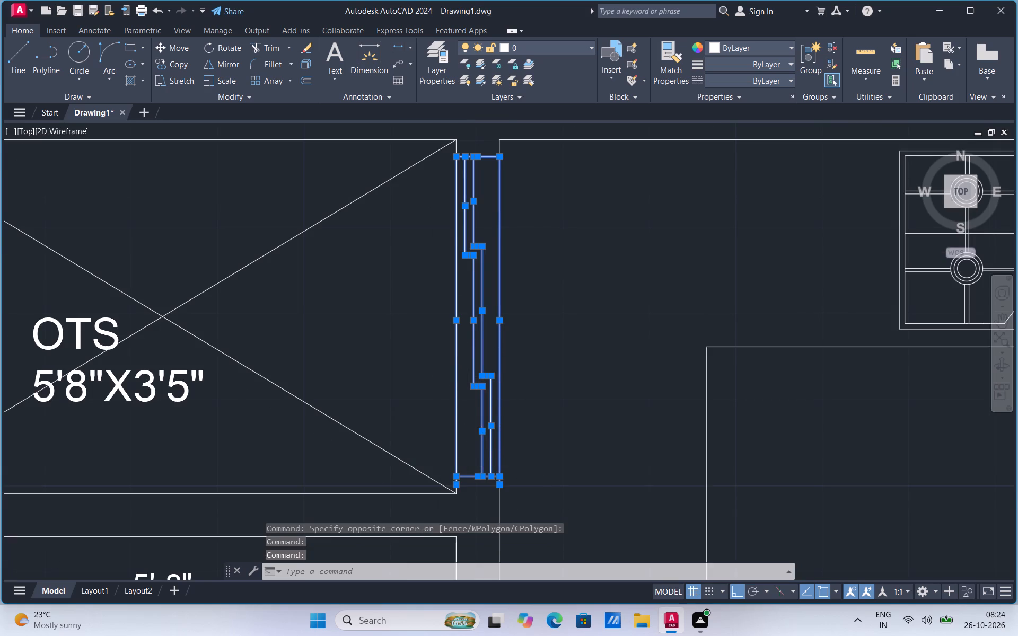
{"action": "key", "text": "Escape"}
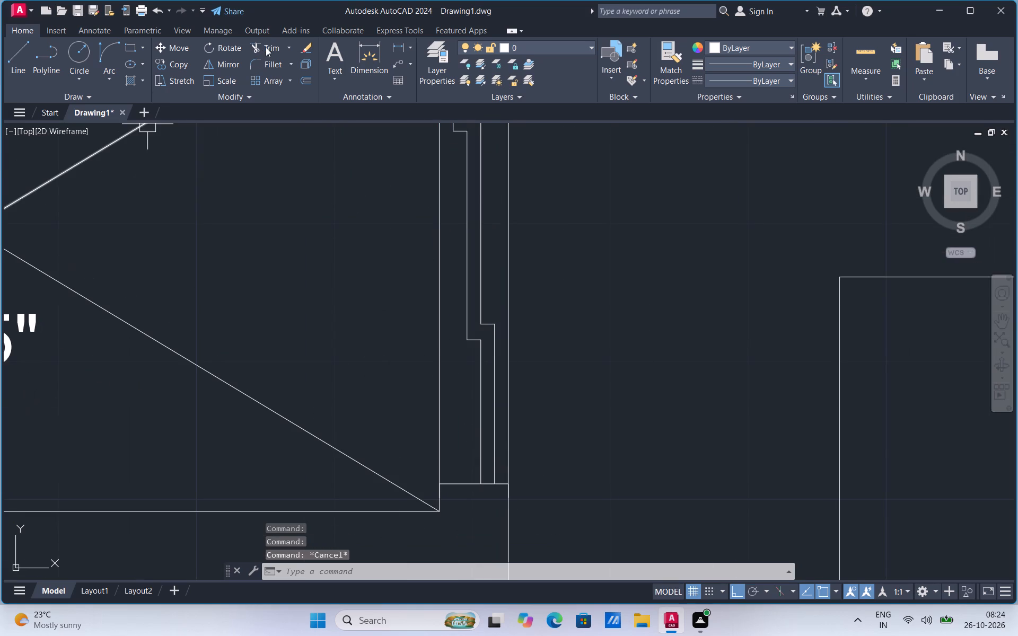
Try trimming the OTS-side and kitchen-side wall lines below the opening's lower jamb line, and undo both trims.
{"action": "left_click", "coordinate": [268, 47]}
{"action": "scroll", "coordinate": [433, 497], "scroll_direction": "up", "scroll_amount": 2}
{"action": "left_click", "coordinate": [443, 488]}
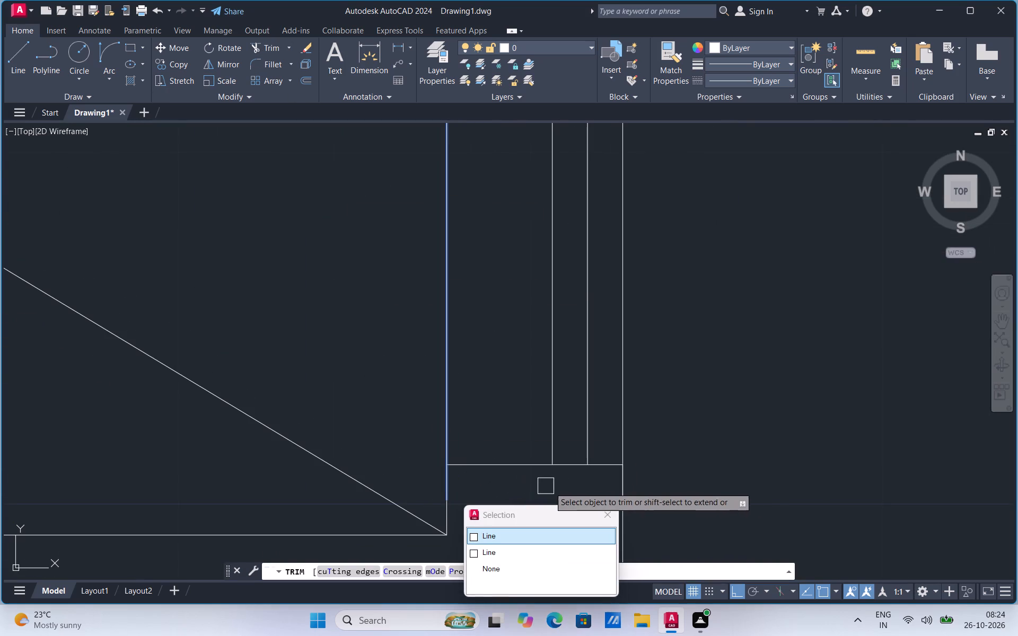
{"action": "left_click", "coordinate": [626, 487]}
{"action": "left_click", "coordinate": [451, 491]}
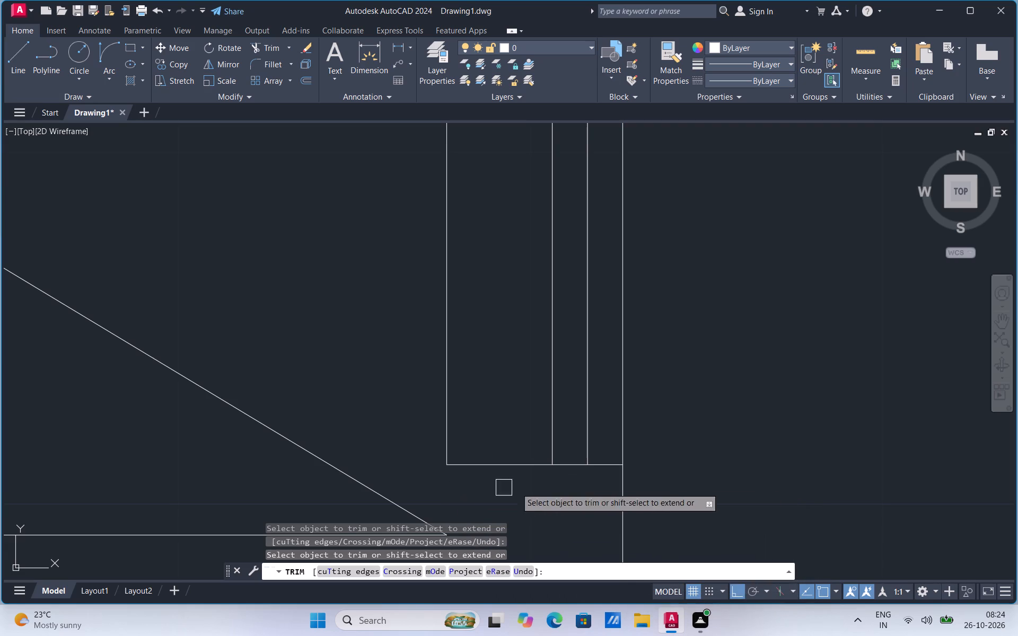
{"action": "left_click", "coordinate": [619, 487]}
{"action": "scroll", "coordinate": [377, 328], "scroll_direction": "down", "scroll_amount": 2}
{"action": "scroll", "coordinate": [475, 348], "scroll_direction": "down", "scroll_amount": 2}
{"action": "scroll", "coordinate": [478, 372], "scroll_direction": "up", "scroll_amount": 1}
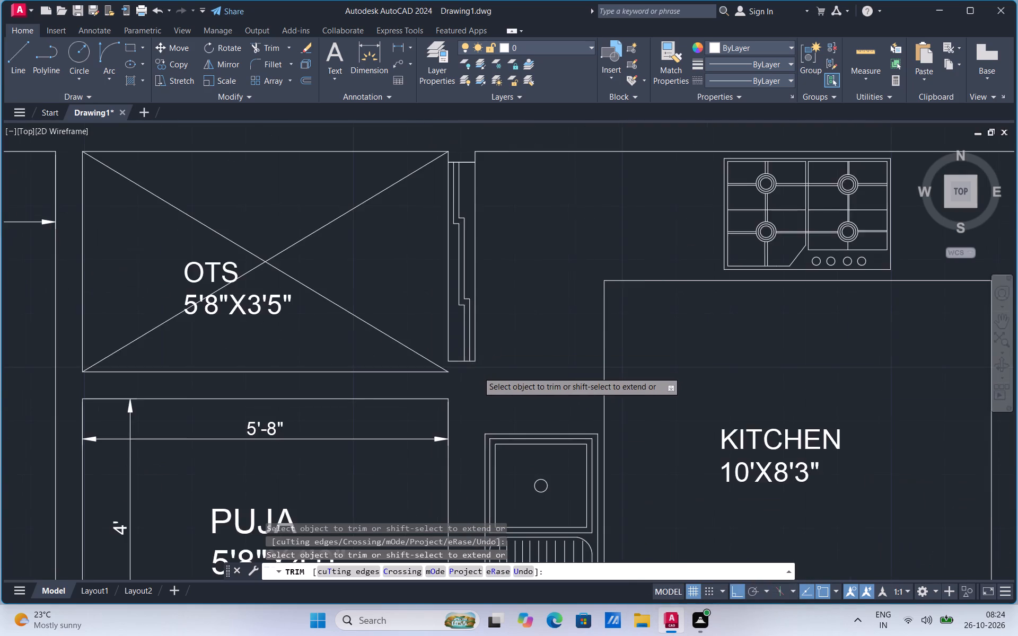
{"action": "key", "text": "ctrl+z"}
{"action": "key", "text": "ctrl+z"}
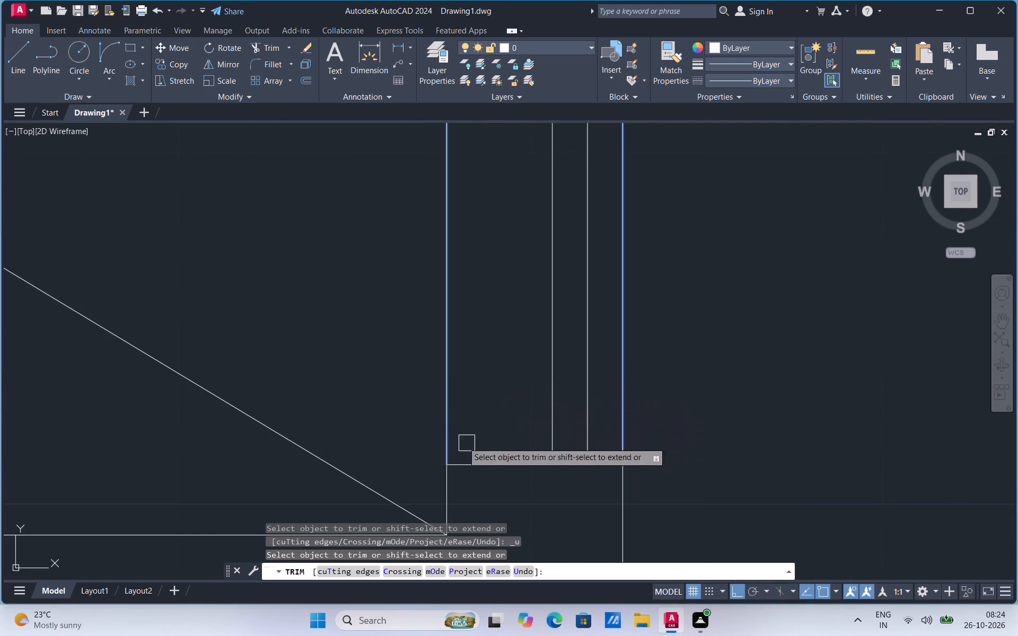
Trim off the short piece of the OTS-side line between the lower jamb line and the OTS corner.
{"action": "scroll", "coordinate": [445, 393], "scroll_direction": "down", "scroll_amount": 3}
{"action": "scroll", "coordinate": [465, 426], "scroll_direction": "up", "scroll_amount": 3}
{"action": "left_click", "coordinate": [387, 391]}
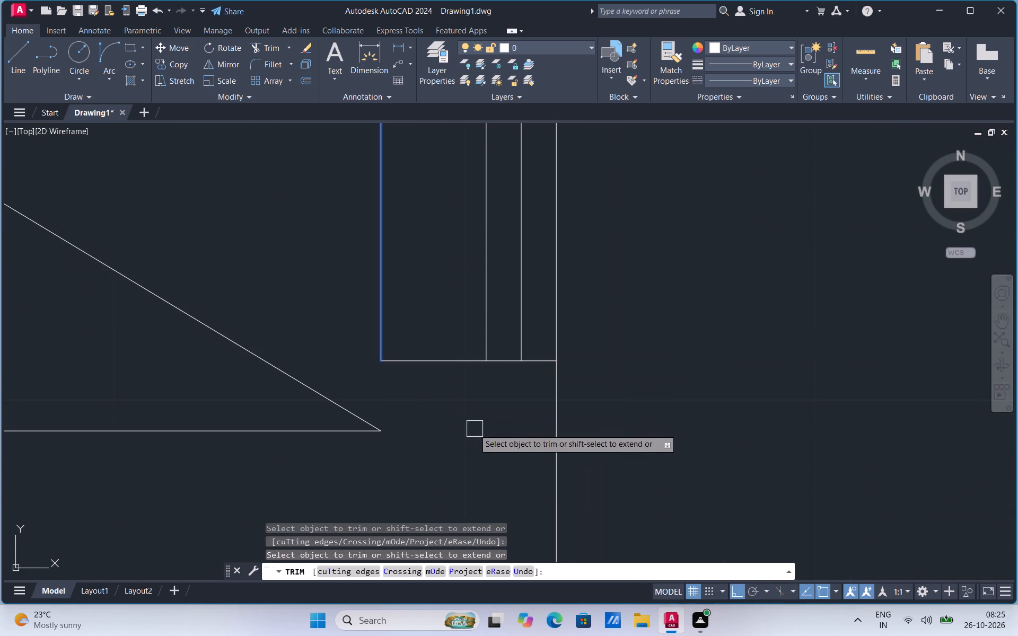
{"action": "key", "text": "Escape"}
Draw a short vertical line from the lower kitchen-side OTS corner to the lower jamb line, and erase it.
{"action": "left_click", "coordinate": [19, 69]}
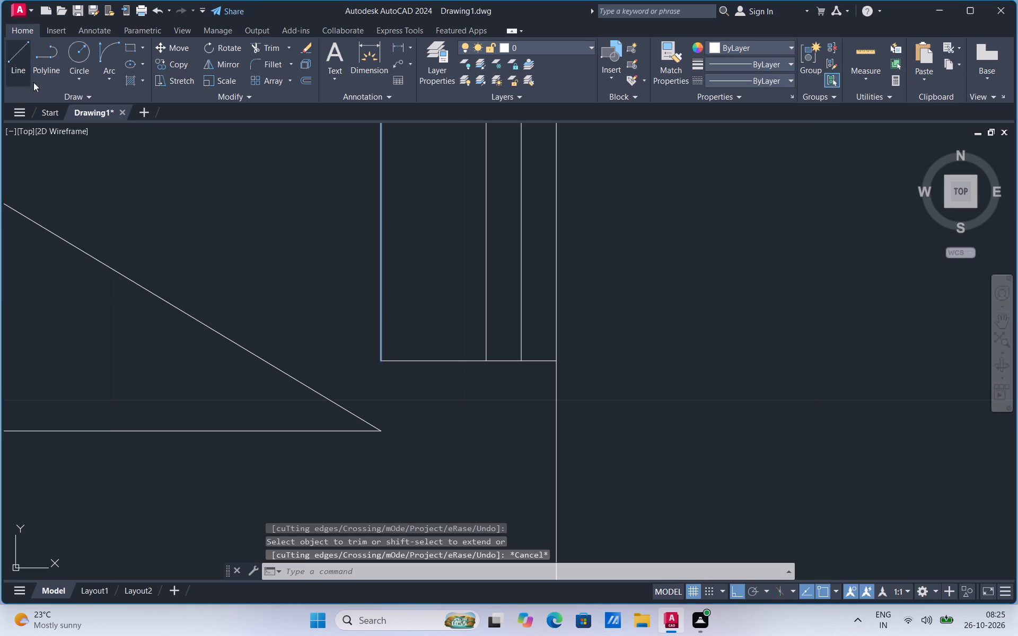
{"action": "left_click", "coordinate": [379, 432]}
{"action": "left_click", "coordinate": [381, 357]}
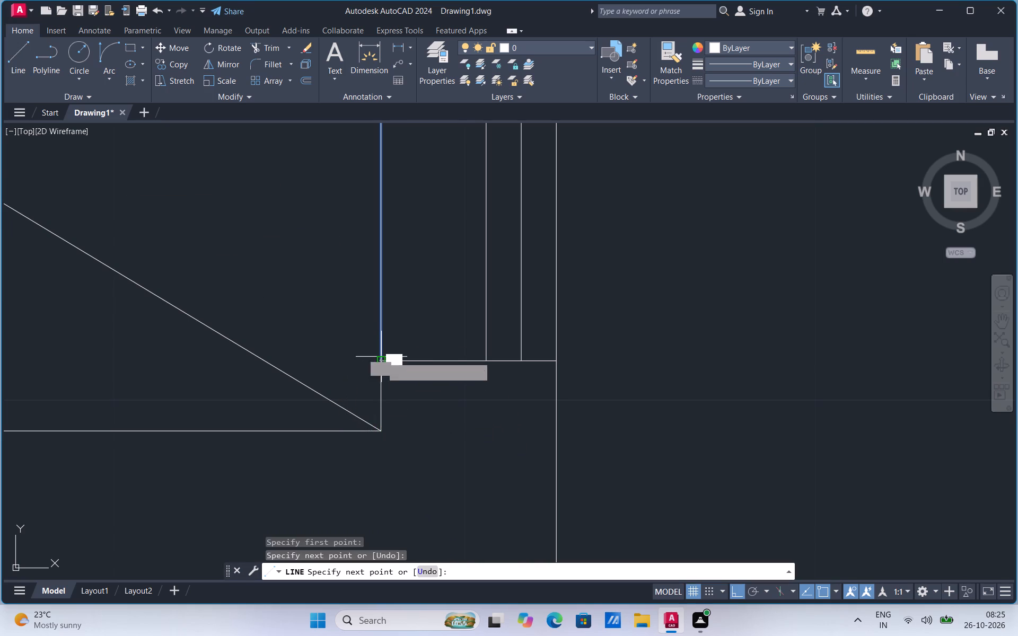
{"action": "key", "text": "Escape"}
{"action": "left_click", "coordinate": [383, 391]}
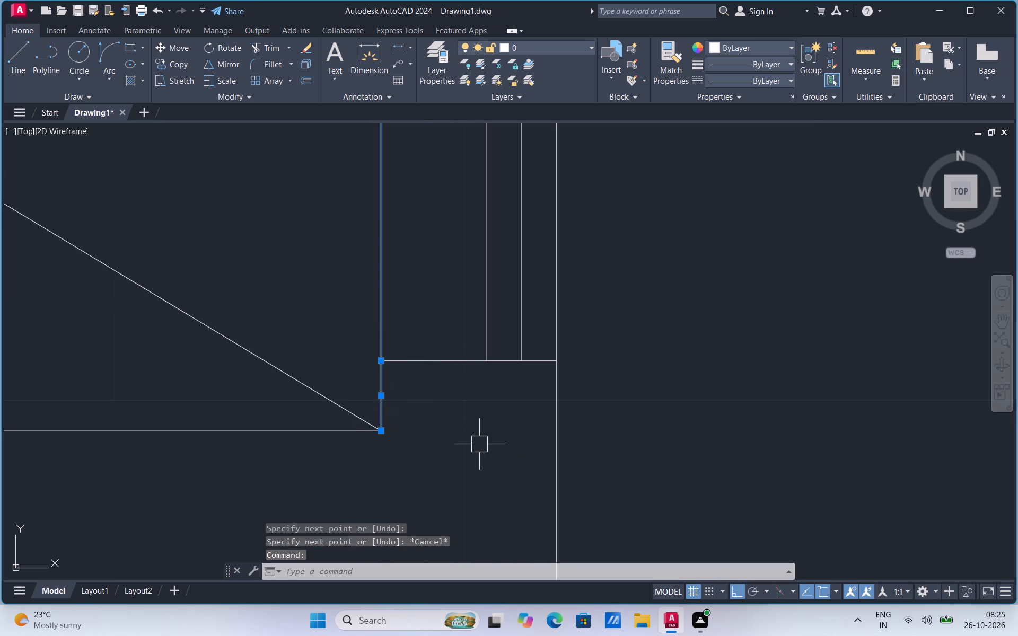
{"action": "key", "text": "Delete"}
Draw a vertical line about 2" long from the lower kitchen-side OTS corner up to the lower jamb line.
{"action": "left_click", "coordinate": [16, 66]}
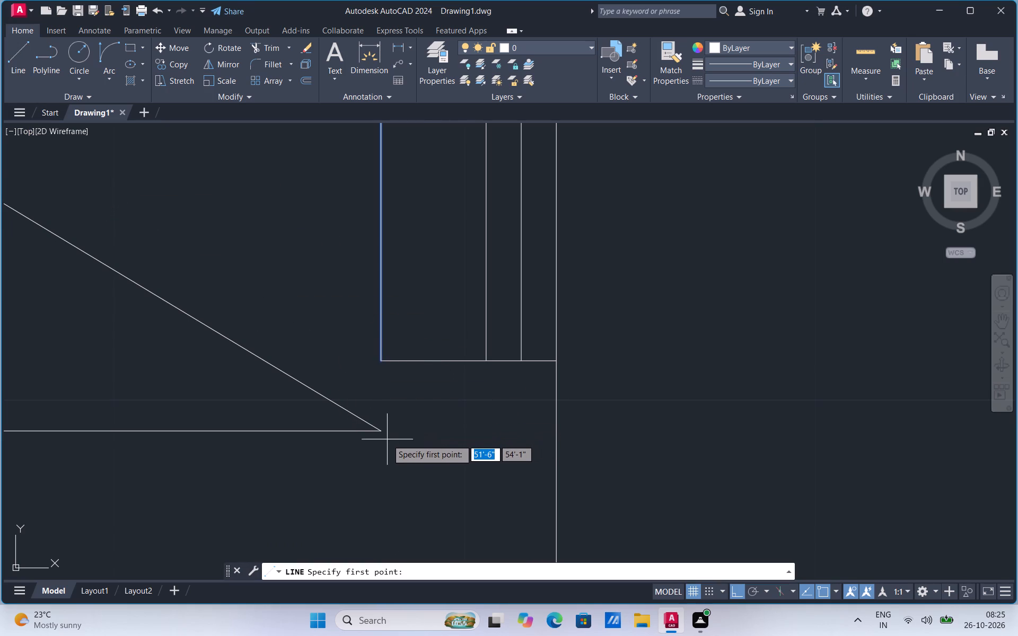
{"action": "left_click", "coordinate": [380, 432]}
{"action": "left_click", "coordinate": [384, 358]}
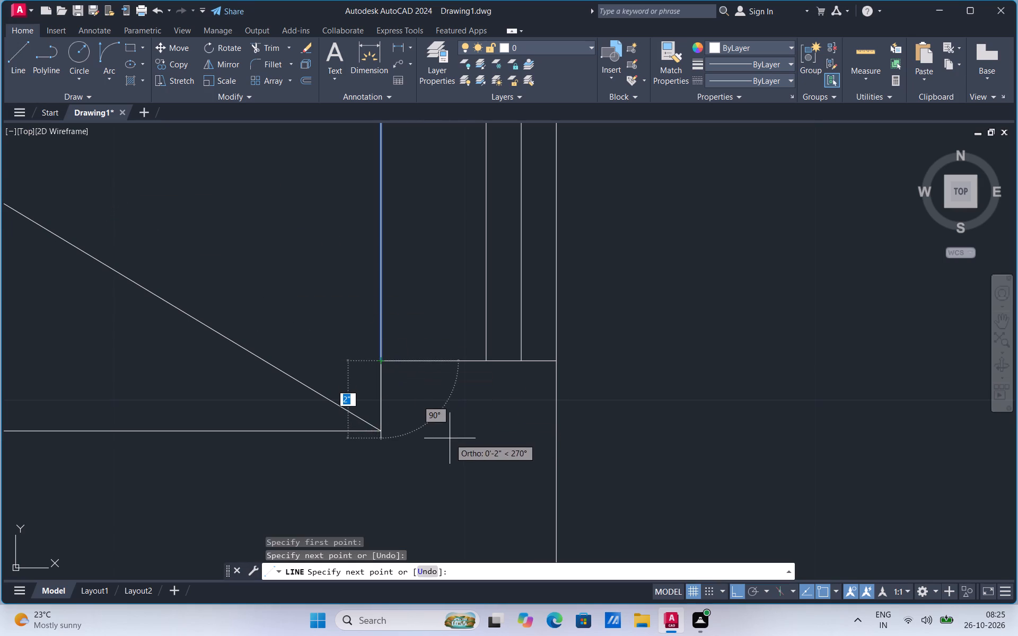
{"action": "key", "text": "Escape"}
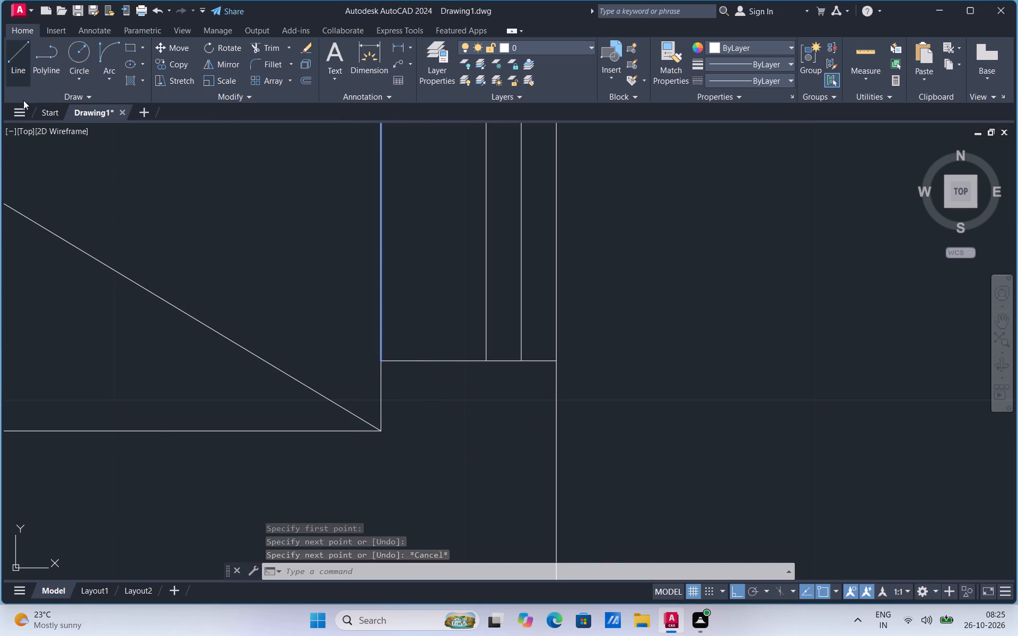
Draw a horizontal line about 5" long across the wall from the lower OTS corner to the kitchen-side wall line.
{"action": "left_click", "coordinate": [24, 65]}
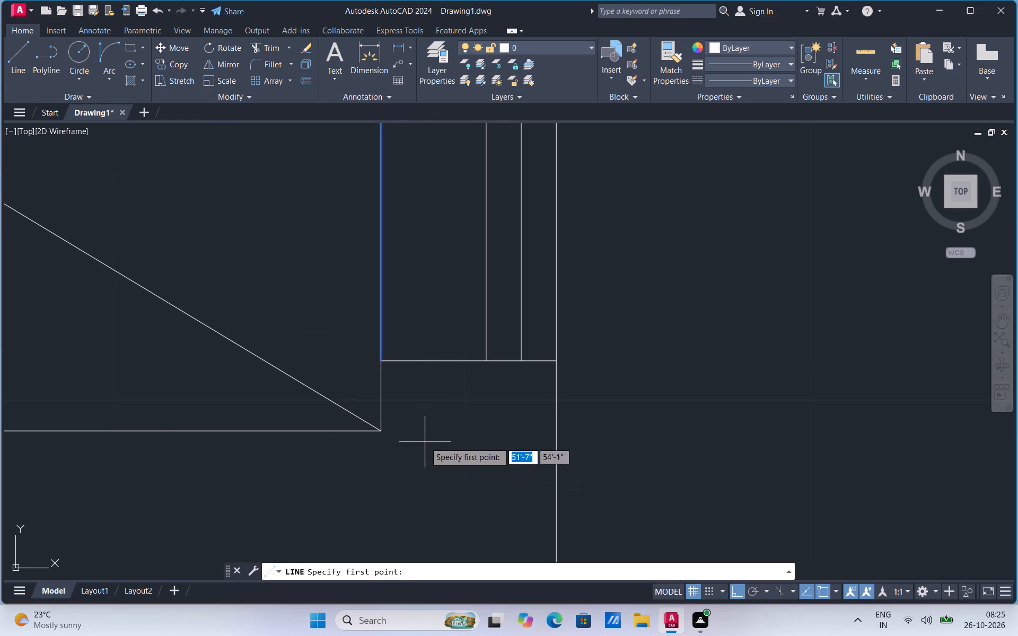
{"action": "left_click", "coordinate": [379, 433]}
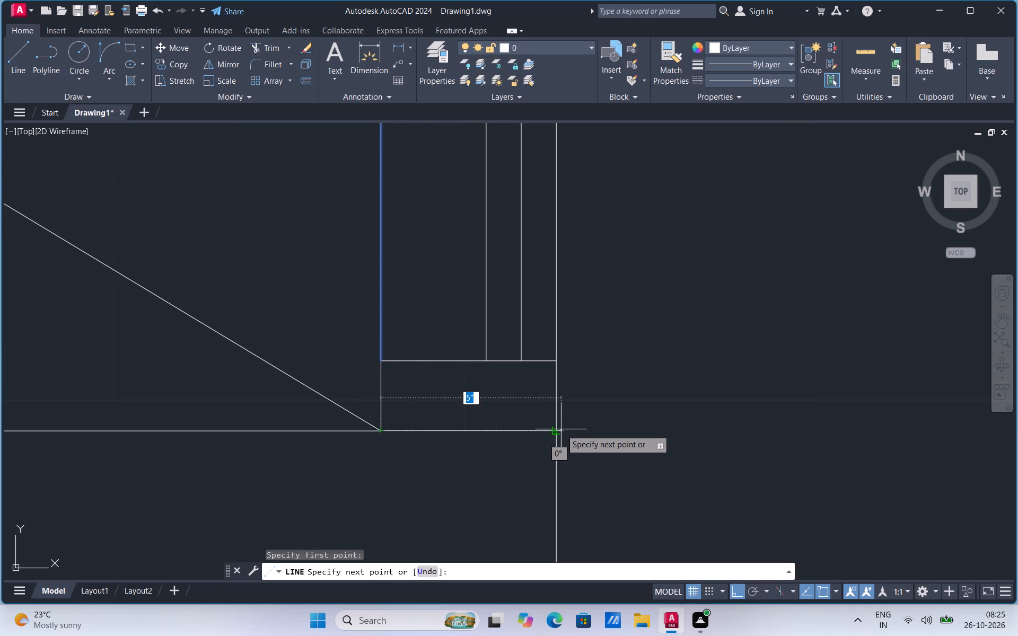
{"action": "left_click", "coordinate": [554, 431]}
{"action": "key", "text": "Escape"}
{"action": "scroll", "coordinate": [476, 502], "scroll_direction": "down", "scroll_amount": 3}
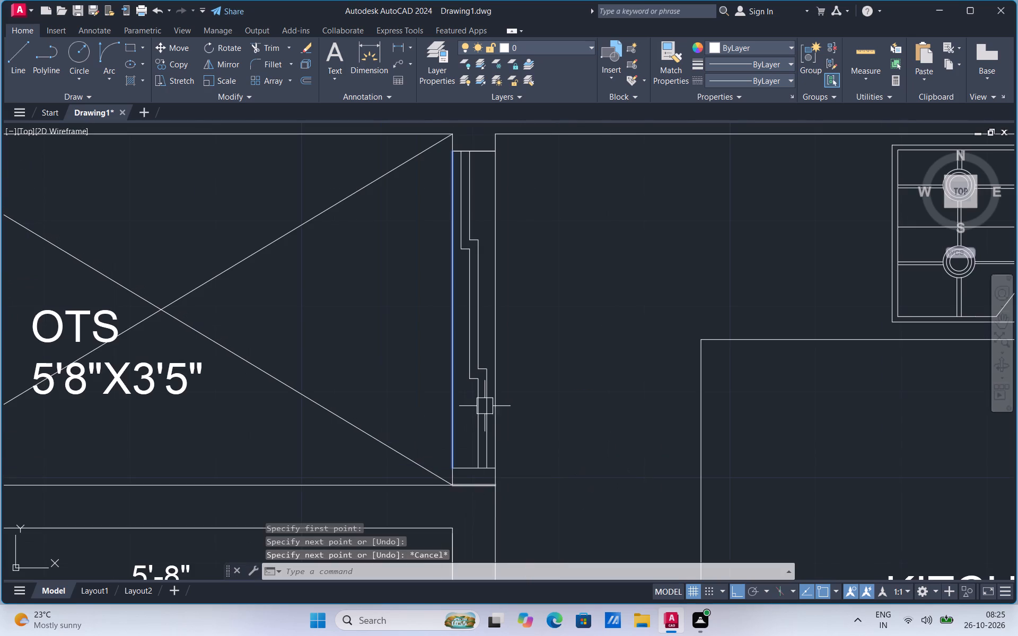
Group the sliding panel lines together with the jamb and side lines of the opening between OTS and the kitchen.
{"action": "left_click", "coordinate": [485, 401]}
{"action": "scroll", "coordinate": [446, 472], "scroll_direction": "up", "scroll_amount": 3}
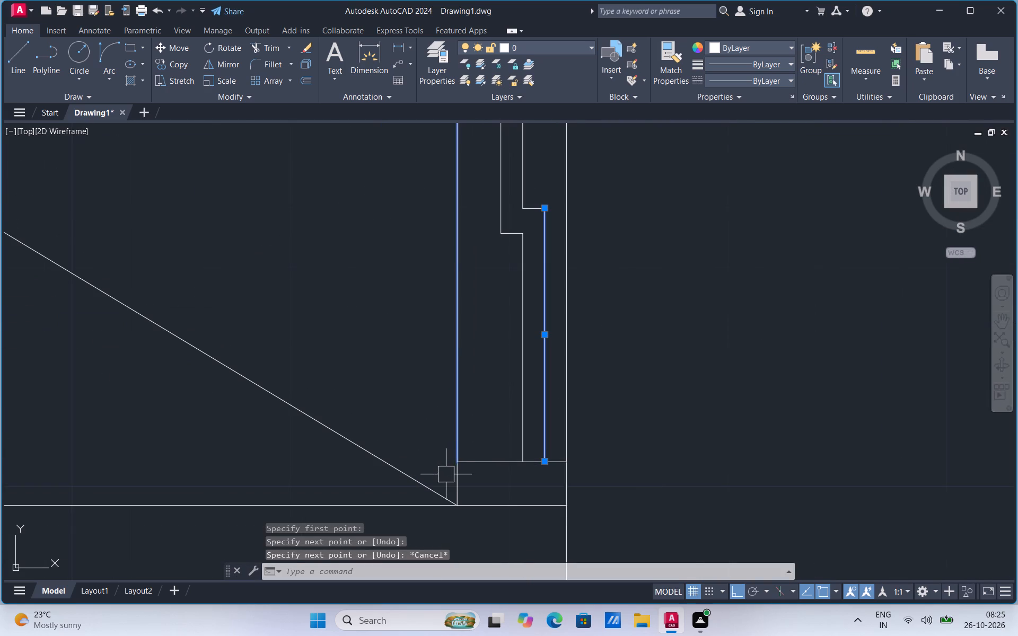
{"action": "left_click", "coordinate": [446, 474]}
{"action": "scroll", "coordinate": [605, 465], "scroll_direction": "down", "scroll_amount": 2}
{"action": "left_click", "coordinate": [611, 142]}
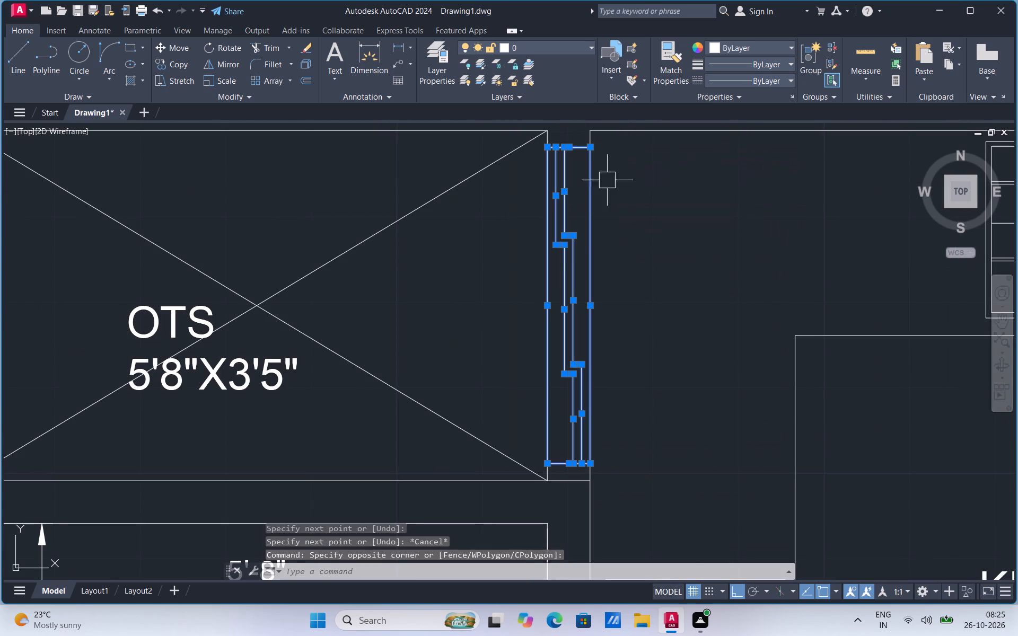
{"action": "right_click", "coordinate": [574, 258]}
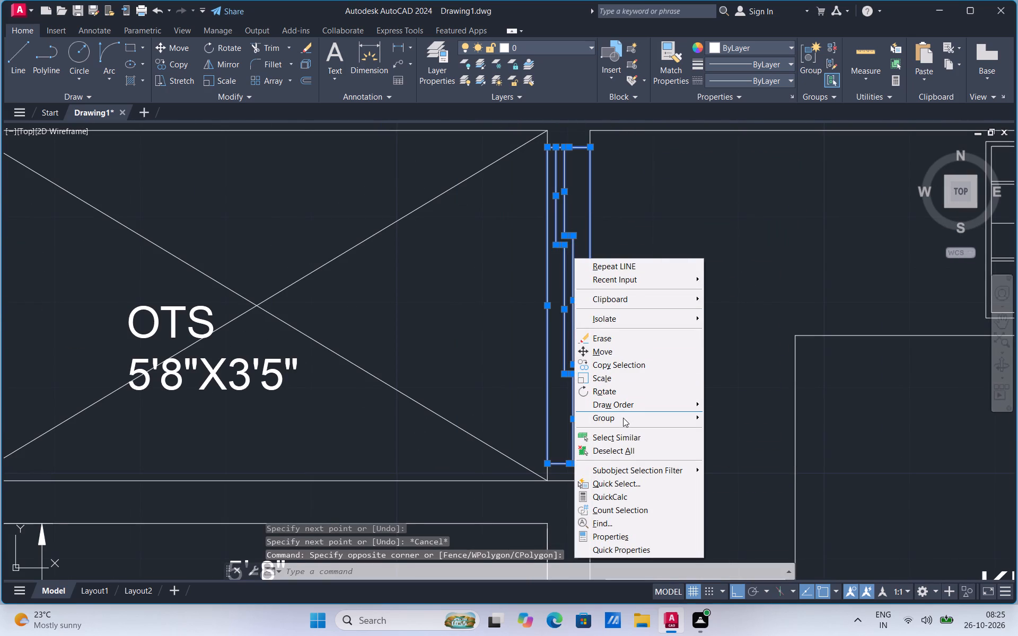
{"action": "left_click", "coordinate": [623, 418]}
{"action": "left_click", "coordinate": [730, 416]}
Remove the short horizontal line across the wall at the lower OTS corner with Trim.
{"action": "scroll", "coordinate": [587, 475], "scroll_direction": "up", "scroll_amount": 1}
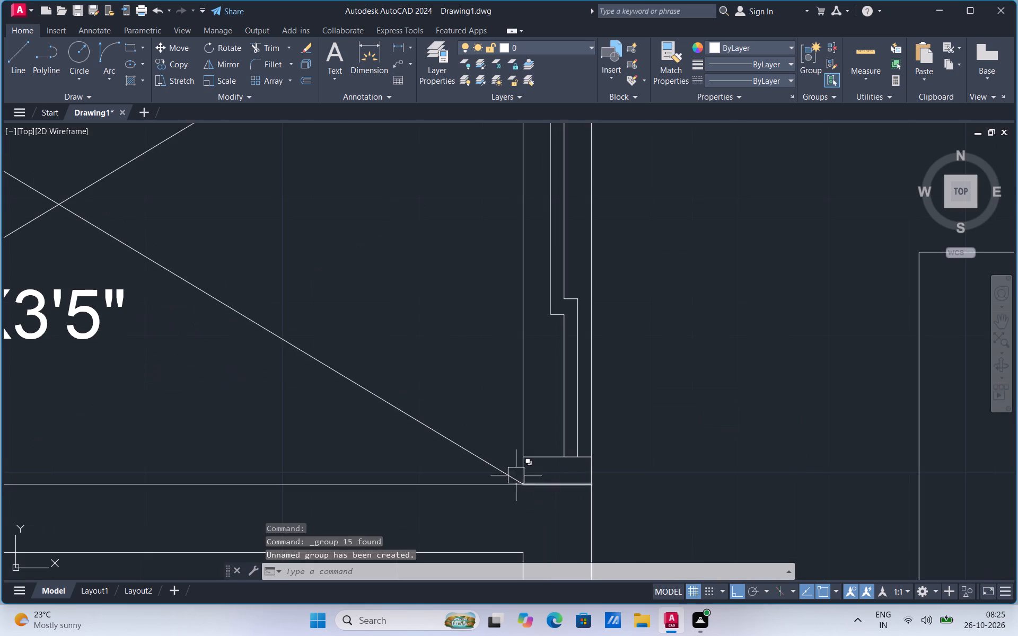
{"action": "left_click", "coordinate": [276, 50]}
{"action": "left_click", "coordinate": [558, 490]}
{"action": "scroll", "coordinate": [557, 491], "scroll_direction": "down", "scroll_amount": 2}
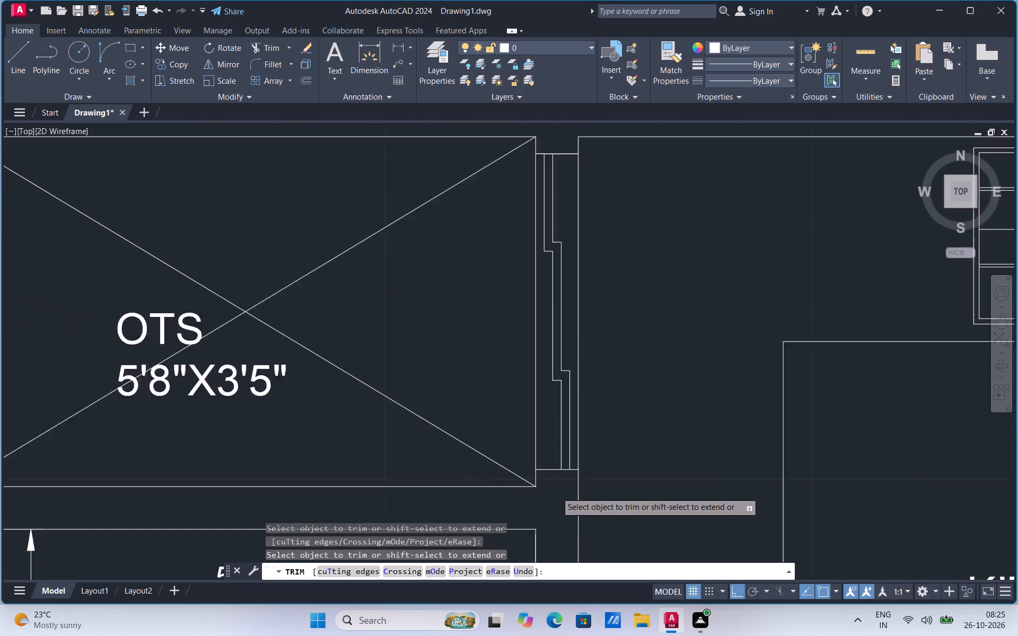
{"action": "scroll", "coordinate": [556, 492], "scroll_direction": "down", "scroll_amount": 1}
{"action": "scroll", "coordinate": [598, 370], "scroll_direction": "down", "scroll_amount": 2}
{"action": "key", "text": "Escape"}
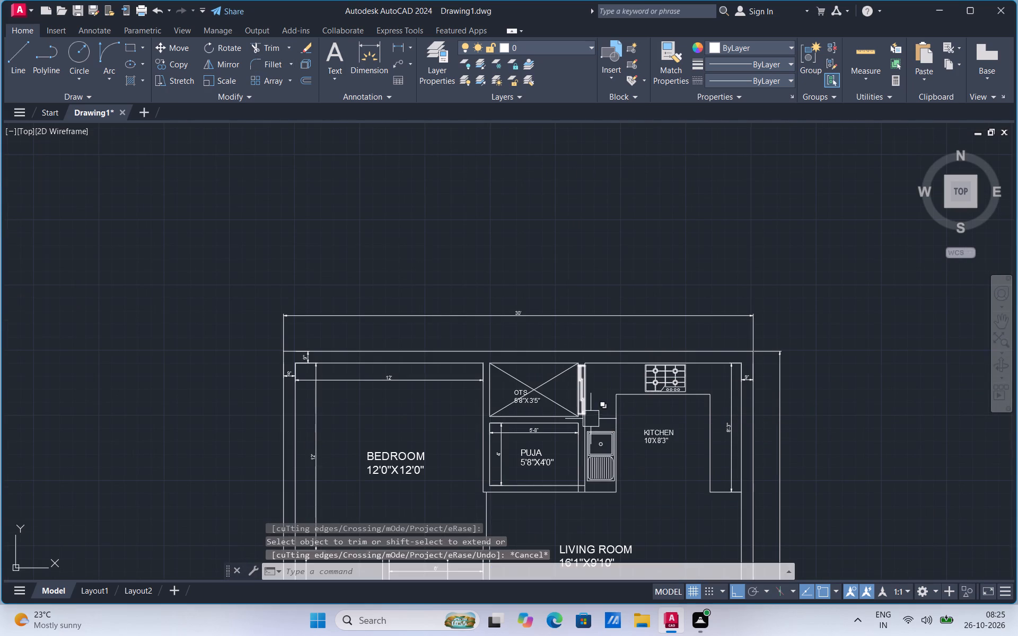
Edit the size in the KITCHEN label to read 10'0"X8'3".
{"action": "scroll", "coordinate": [584, 475], "scroll_direction": "up", "scroll_amount": 2}
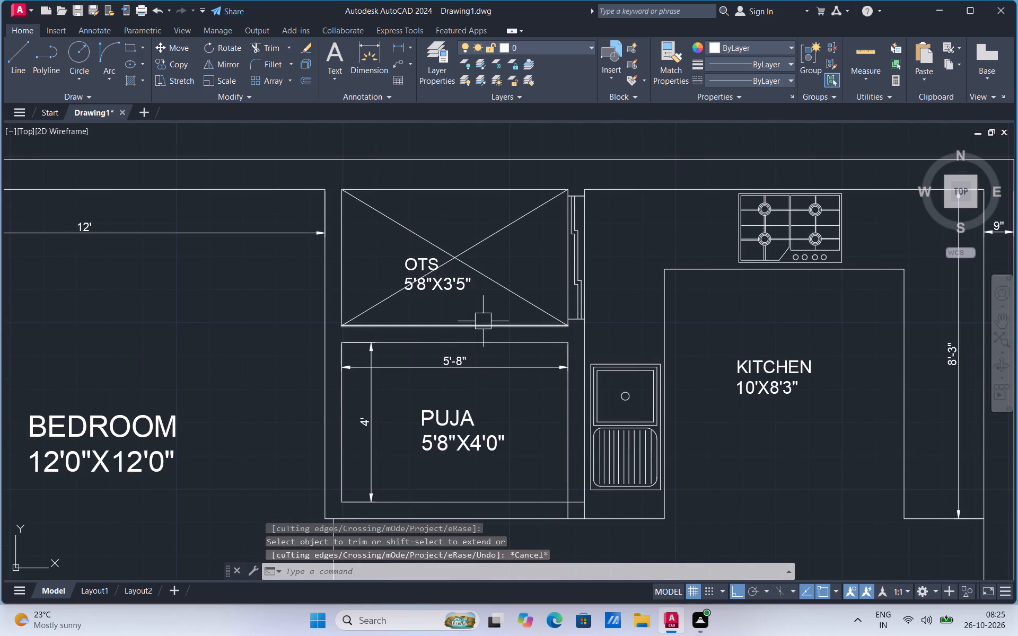
{"action": "scroll", "coordinate": [459, 361], "scroll_direction": "down", "scroll_amount": 2}
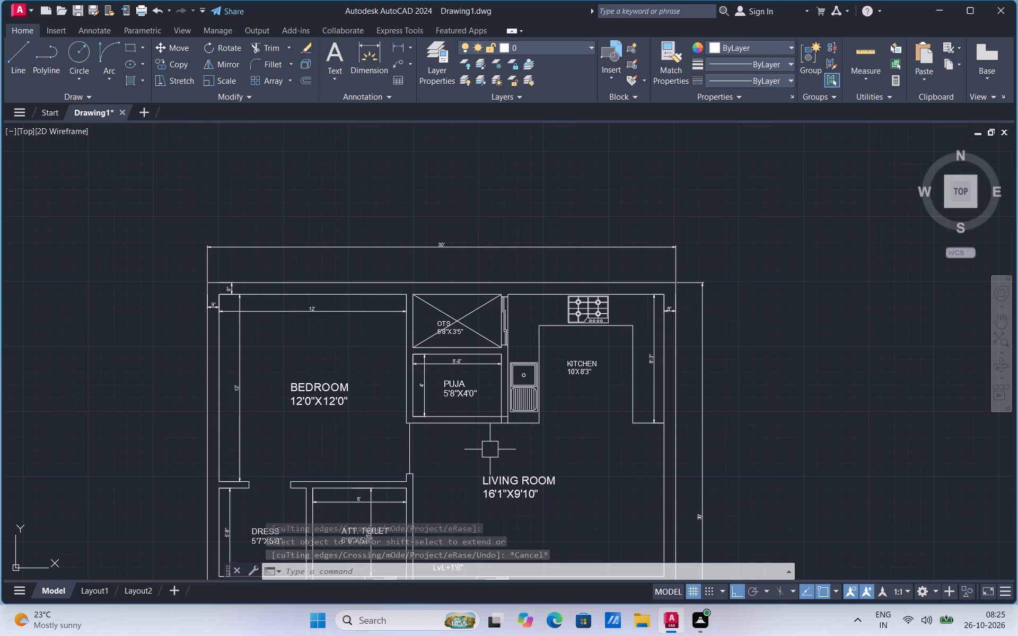
{"action": "scroll", "coordinate": [590, 367], "scroll_direction": "up", "scroll_amount": 2}
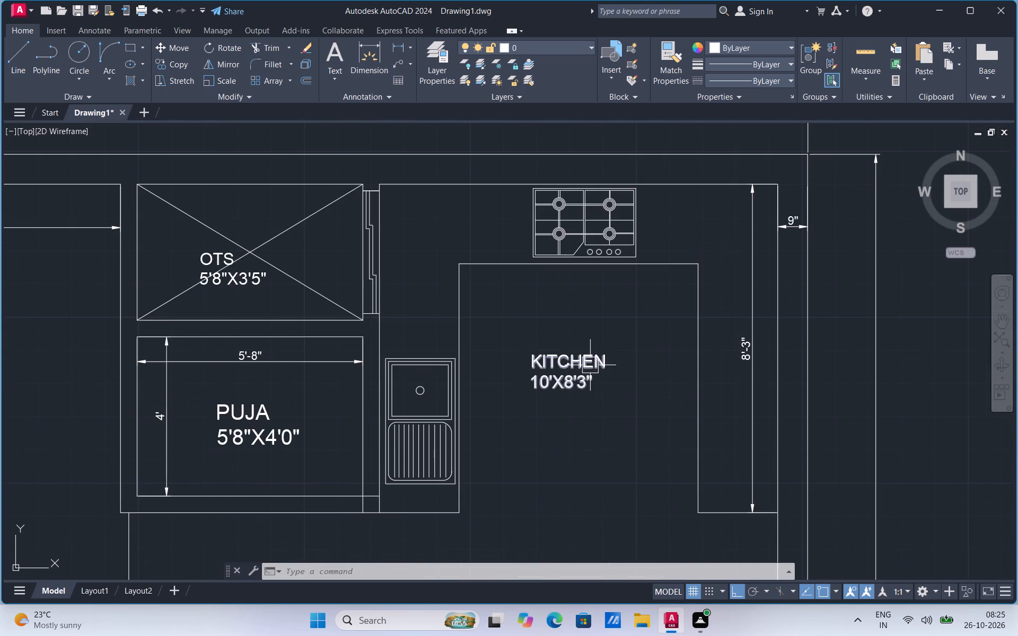
{"action": "double_click", "coordinate": [578, 376]}
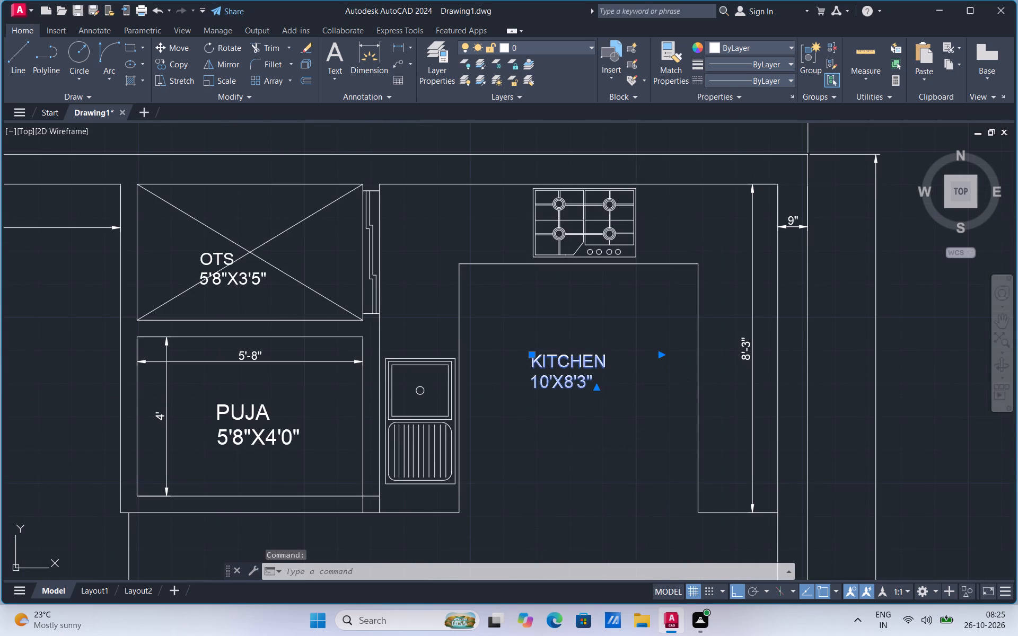
{"action": "left_click", "coordinate": [549, 375]}
{"action": "left_click", "coordinate": [551, 388]}
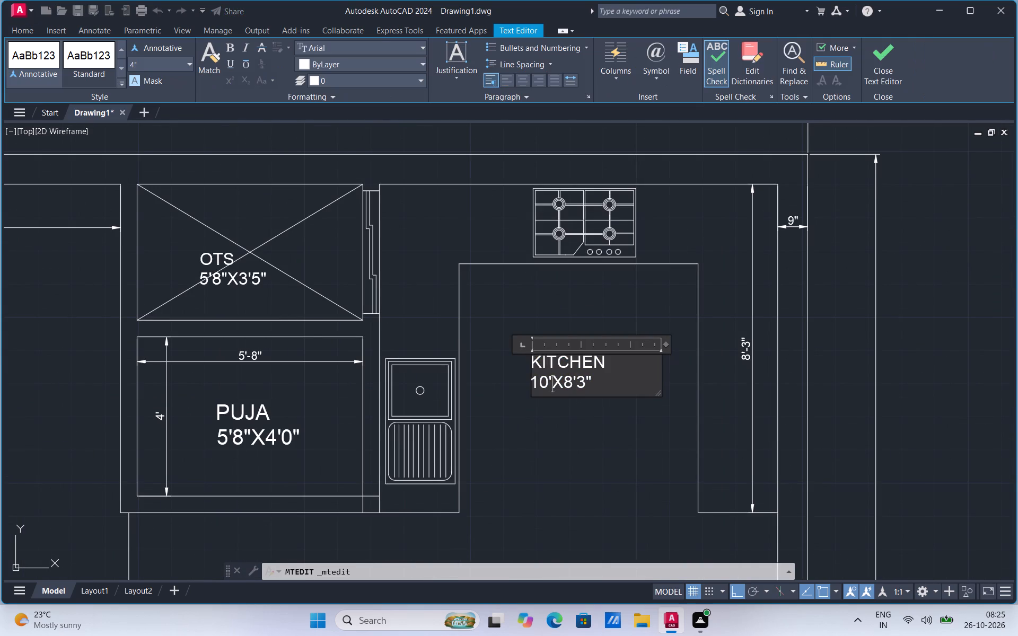
{"action": "type", "text": "0\""}
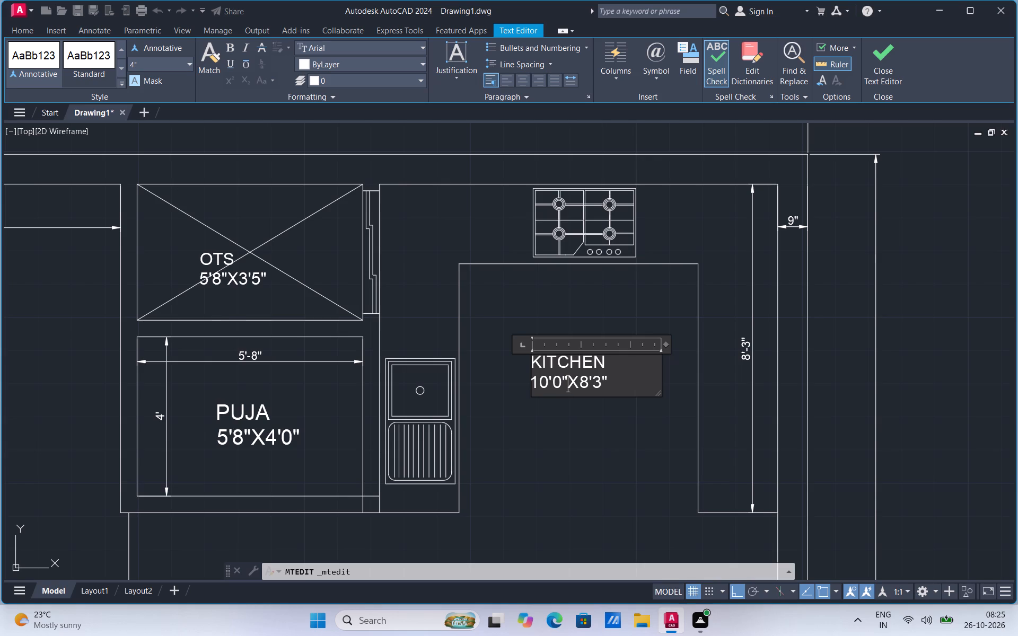
{"action": "left_click", "coordinate": [561, 442]}
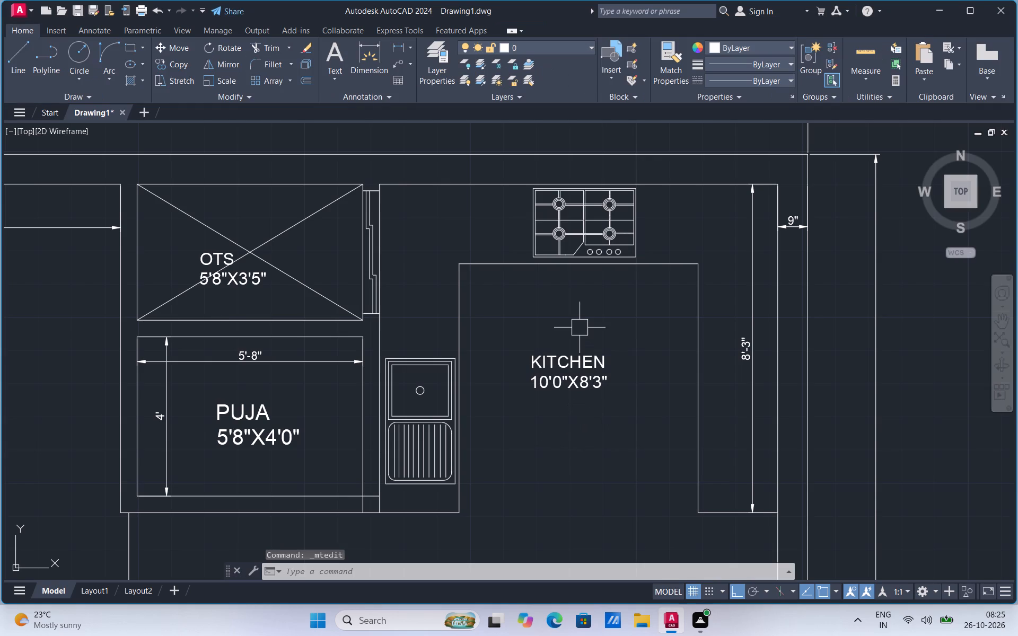
Remove the vertical 8'-3" dimension from the kitchen with Trim.
{"action": "scroll", "coordinate": [580, 326], "scroll_direction": "down", "scroll_amount": 1}
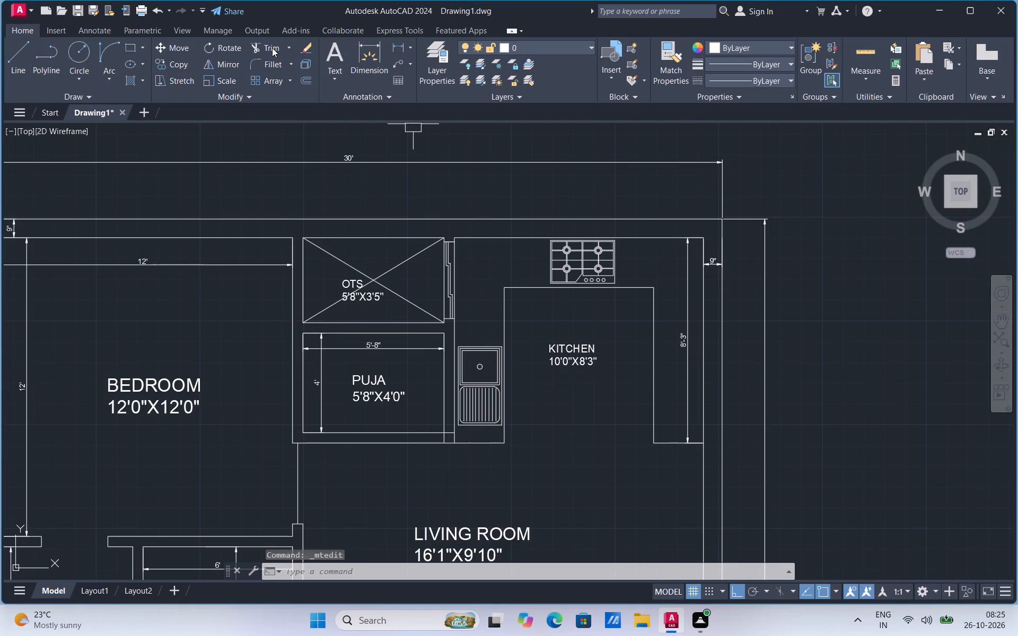
{"action": "left_click", "coordinate": [272, 48]}
{"action": "left_click", "coordinate": [691, 340]}
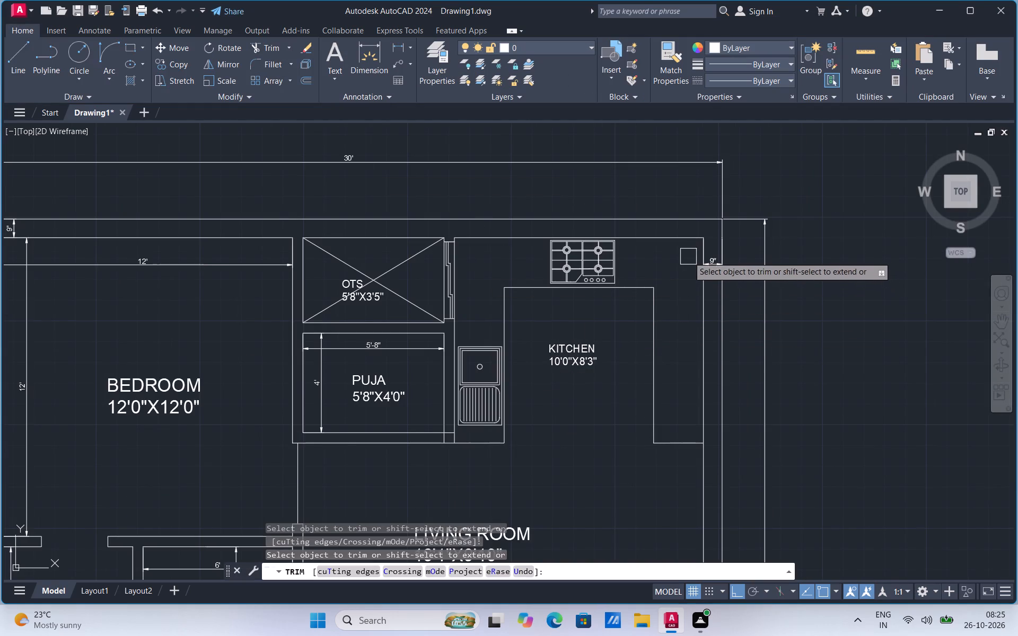
{"action": "key", "text": "Escape"}
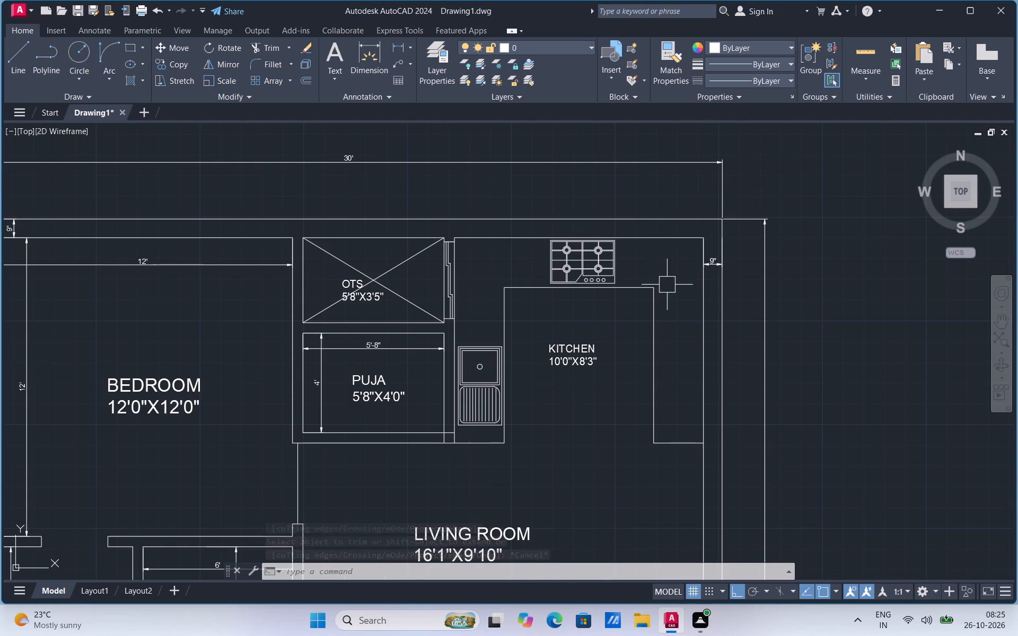
Draw two 2'-8" horizontal lines across the opening between BEDROOM and DRESS, joining the upper and lower corners of its jambs.
{"action": "scroll", "coordinate": [667, 286], "scroll_direction": "down", "scroll_amount": 2}
{"action": "scroll", "coordinate": [430, 374], "scroll_direction": "up", "scroll_amount": 2}
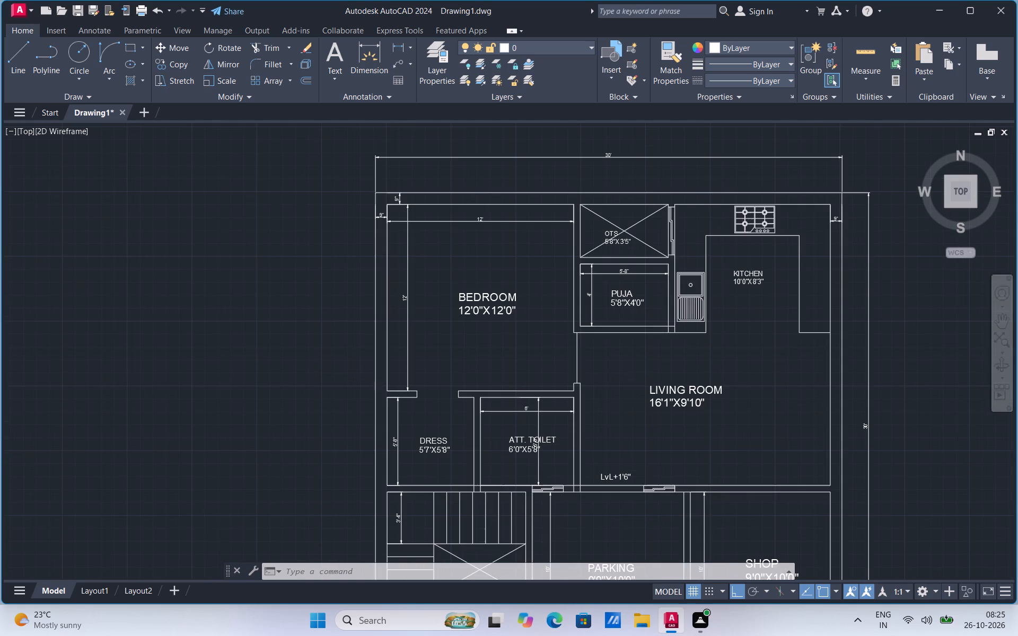
{"action": "scroll", "coordinate": [424, 329], "scroll_direction": "down", "scroll_amount": 2}
{"action": "scroll", "coordinate": [422, 360], "scroll_direction": "up", "scroll_amount": 3}
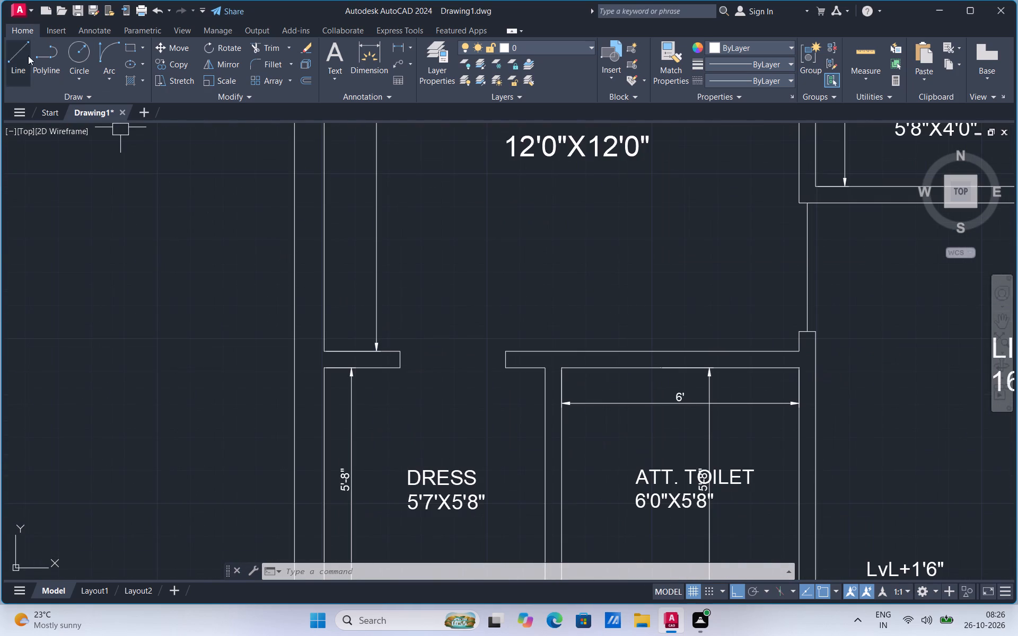
{"action": "left_click", "coordinate": [19, 59]}
{"action": "scroll", "coordinate": [317, 230], "scroll_direction": "up", "scroll_amount": 1}
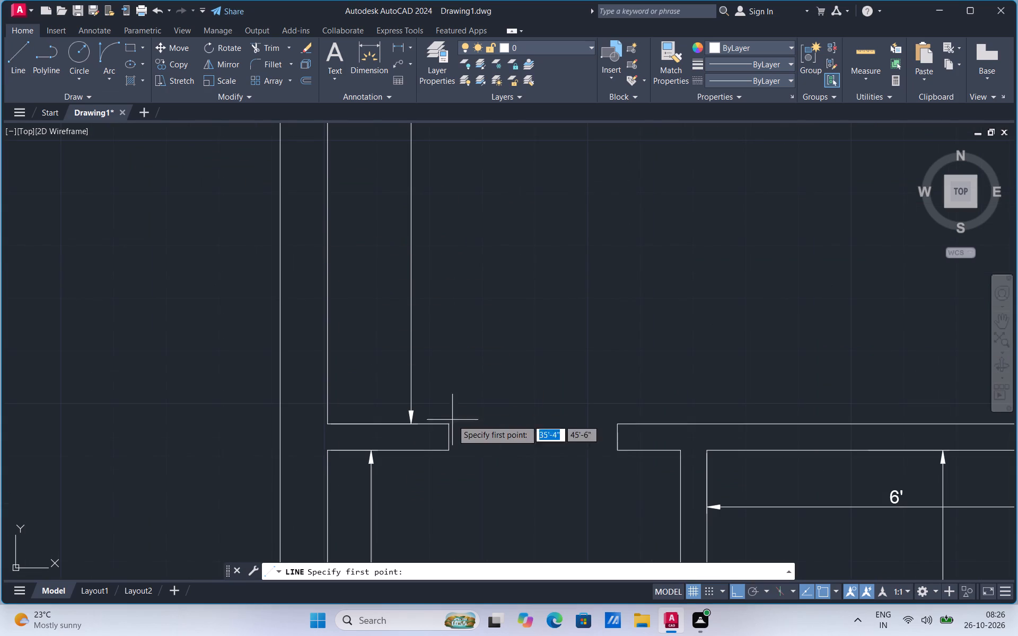
{"action": "left_click", "coordinate": [448, 425]}
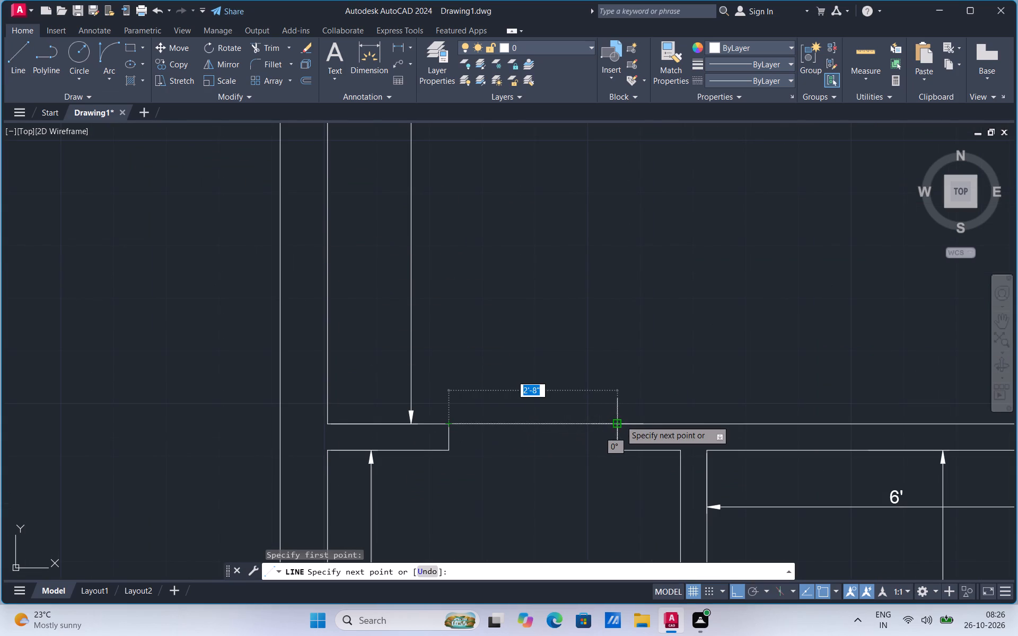
{"action": "left_click", "coordinate": [620, 420]}
{"action": "left_click", "coordinate": [17, 73]}
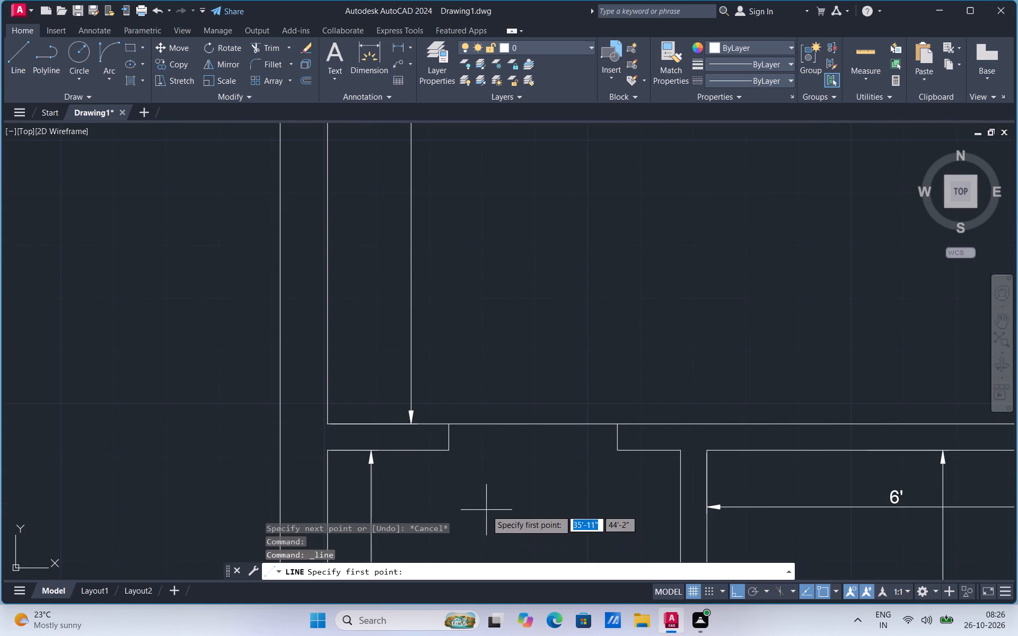
{"action": "left_click", "coordinate": [447, 452]}
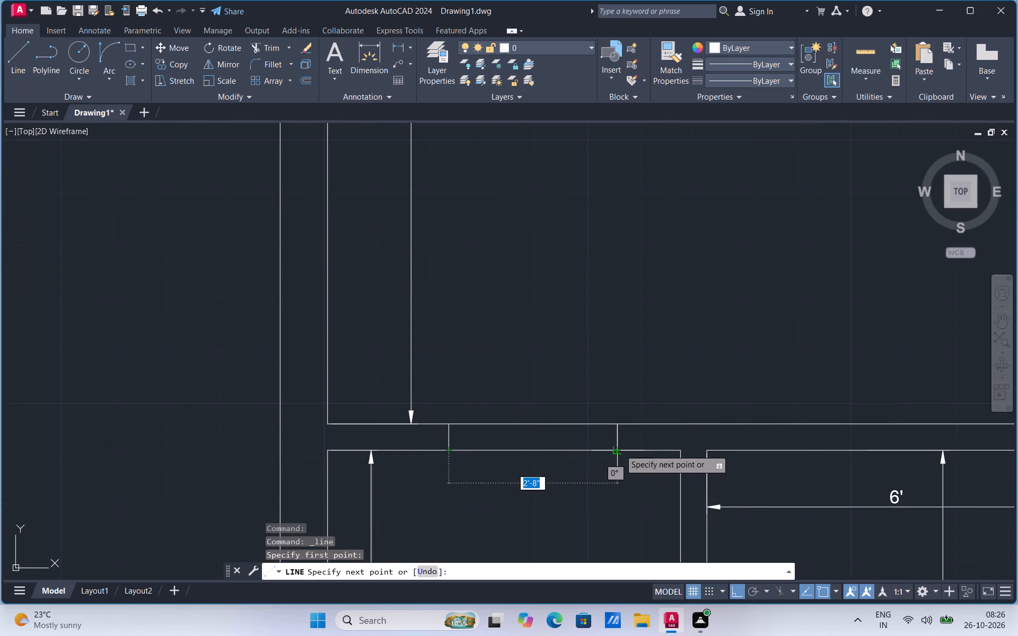
{"action": "left_click", "coordinate": [619, 449]}
{"action": "key", "text": "Escape"}
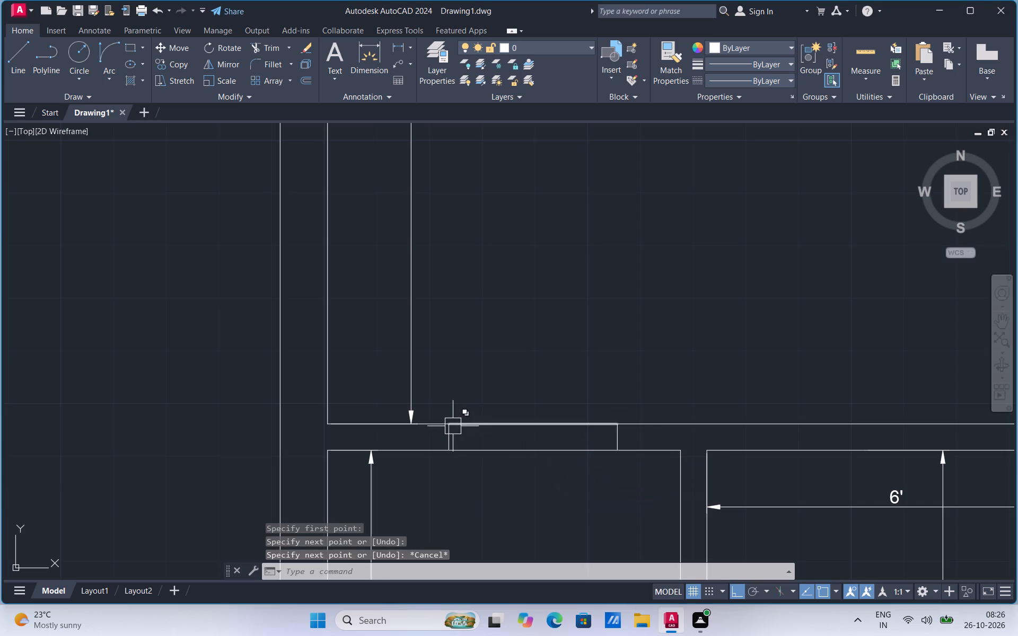
Draw a 5" horizontal line across the top of the wall between DRESS and ATT. TOILET.
{"action": "scroll", "coordinate": [465, 399], "scroll_direction": "down", "scroll_amount": 2}
{"action": "scroll", "coordinate": [572, 482], "scroll_direction": "up", "scroll_amount": 1}
{"action": "scroll", "coordinate": [572, 407], "scroll_direction": "down", "scroll_amount": 2}
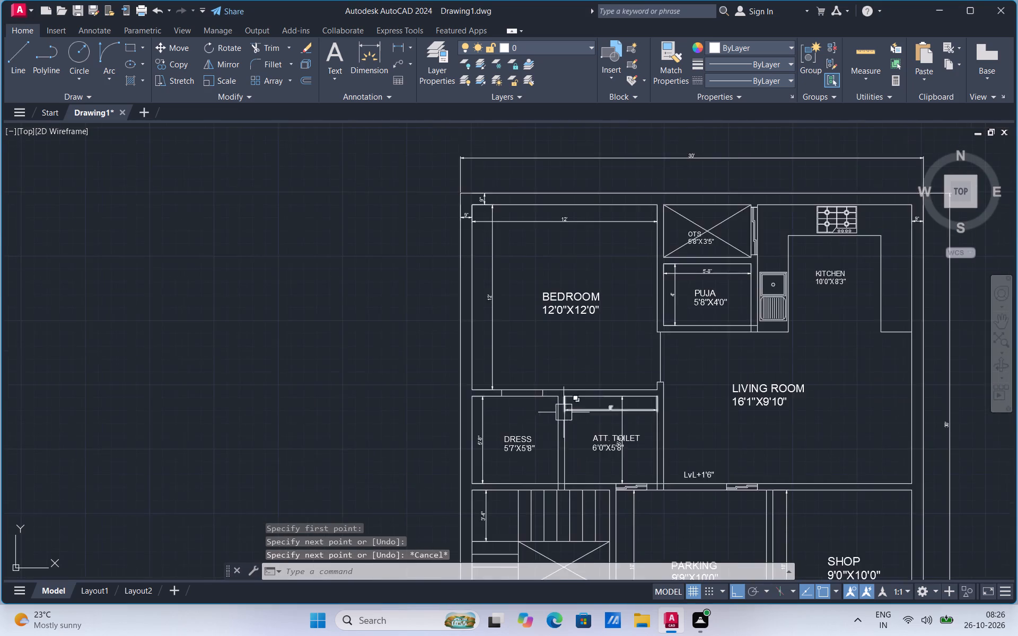
{"action": "scroll", "coordinate": [549, 423], "scroll_direction": "up", "scroll_amount": 2}
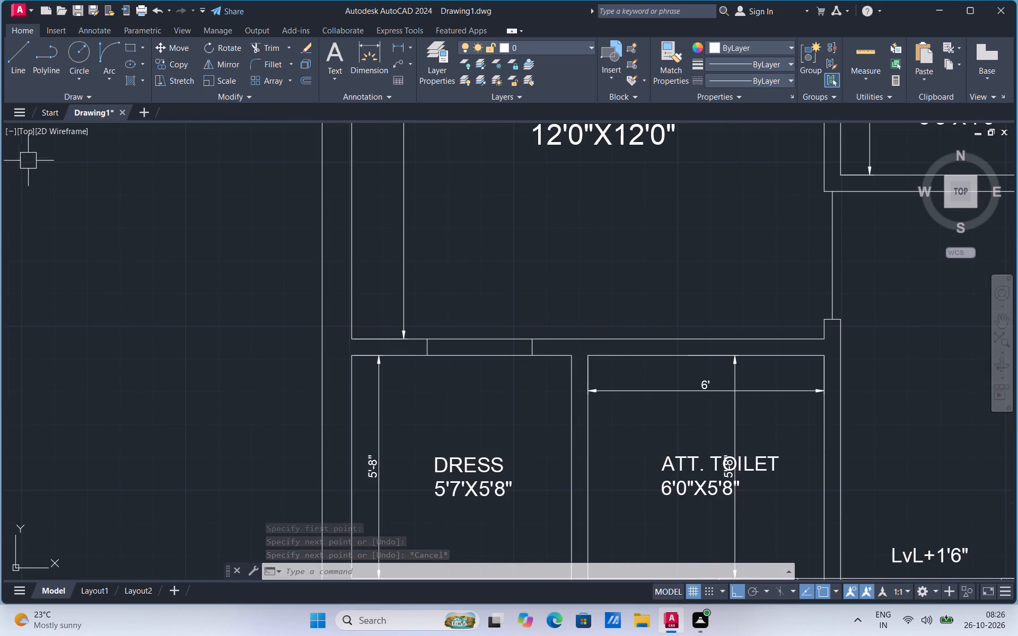
{"action": "left_click", "coordinate": [8, 63]}
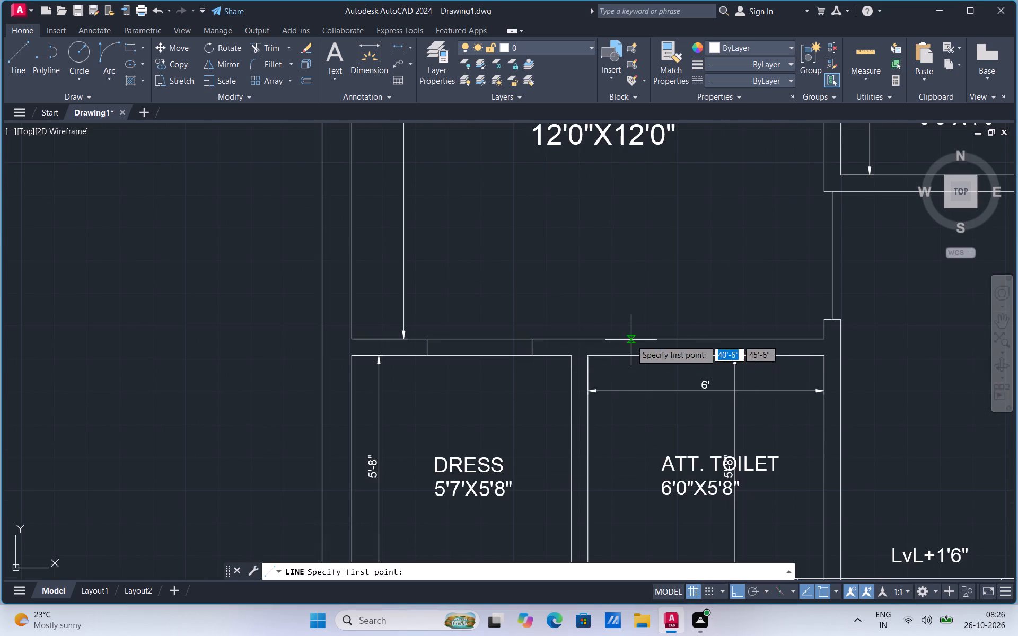
{"action": "scroll", "coordinate": [631, 340], "scroll_direction": "up", "scroll_amount": 3}
{"action": "left_click", "coordinate": [385, 404]}
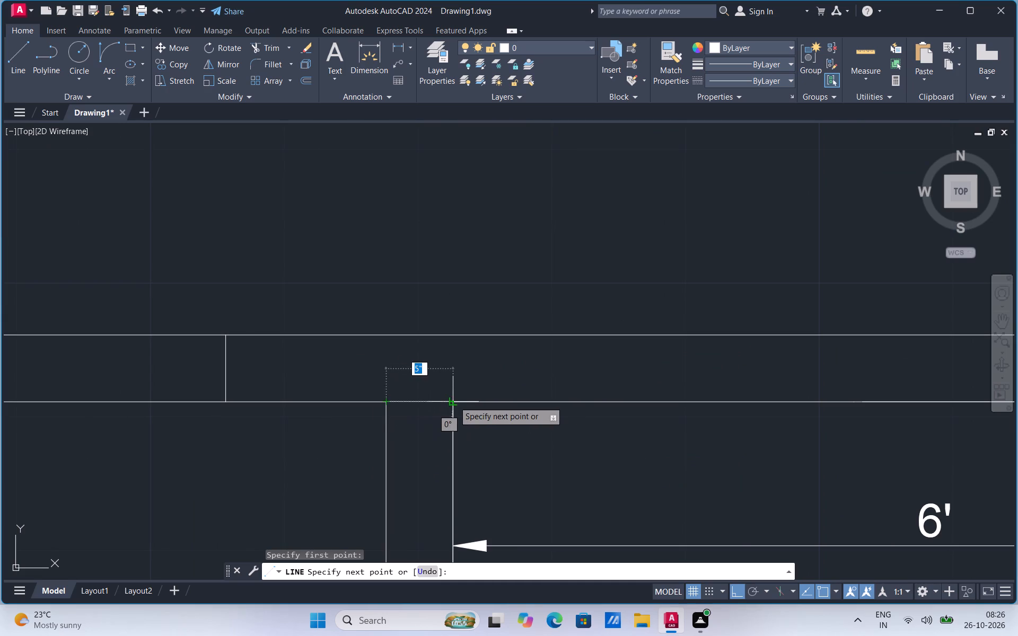
{"action": "left_click", "coordinate": [453, 402]}
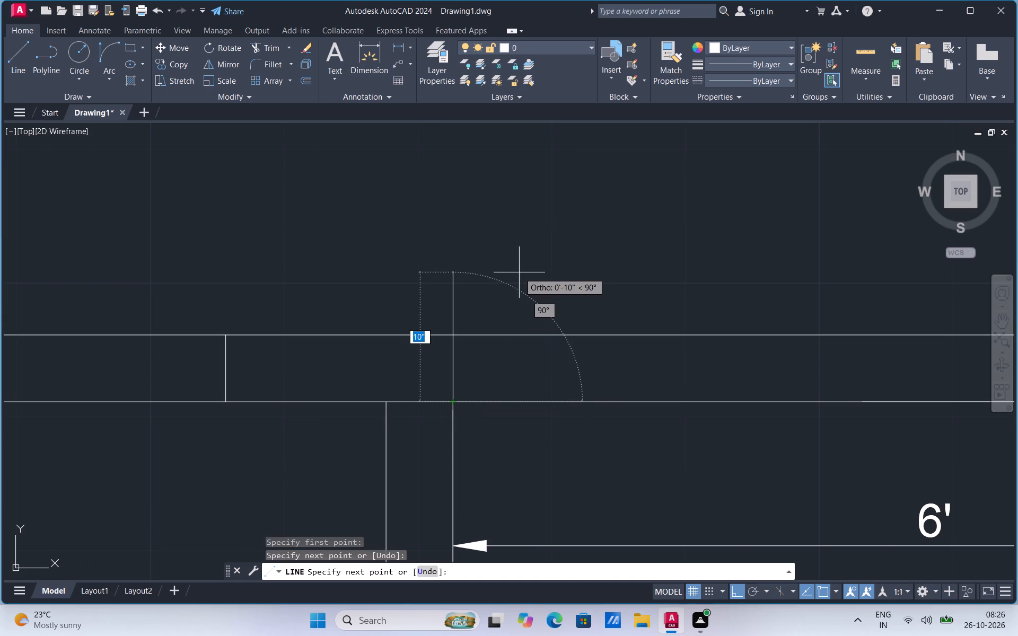
{"action": "key", "text": "Escape"}
Extend the top and bottom horizontal lines of the staircase across the wall gap to the PARKING side wall line.
{"action": "scroll", "coordinate": [519, 272], "scroll_direction": "down", "scroll_amount": 3}
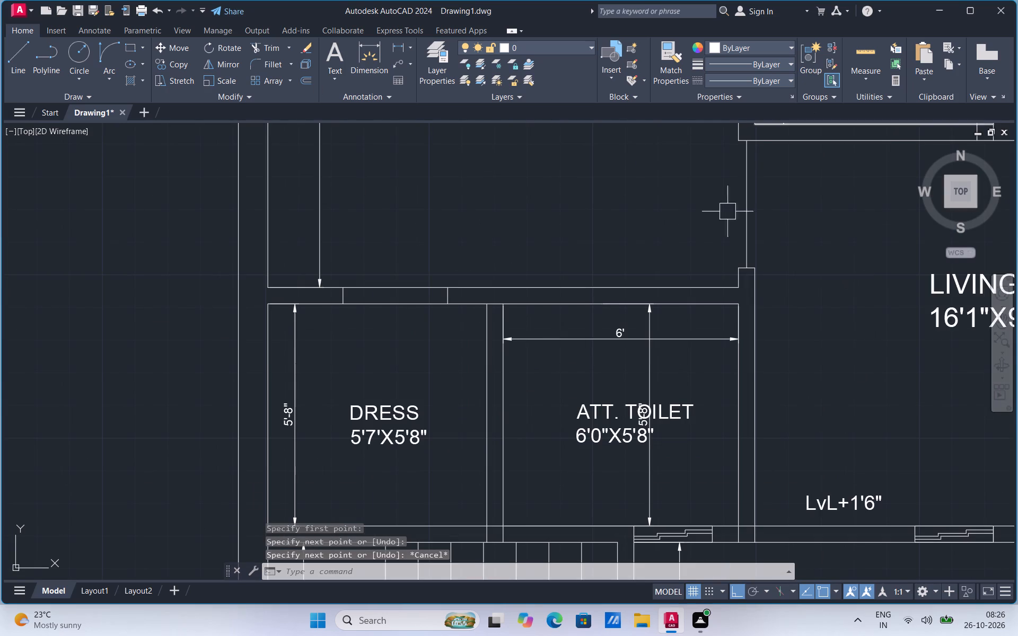
{"action": "scroll", "coordinate": [364, 181], "scroll_direction": "down", "scroll_amount": 2}
{"action": "scroll", "coordinate": [336, 485], "scroll_direction": "up", "scroll_amount": 1}
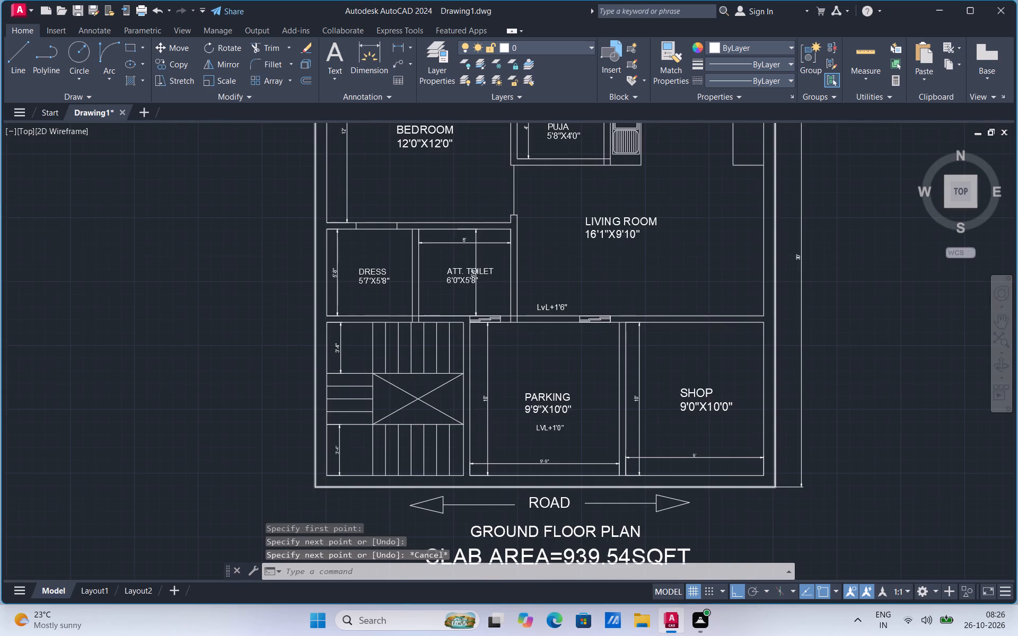
{"action": "scroll", "coordinate": [336, 485], "scroll_direction": "up", "scroll_amount": 1}
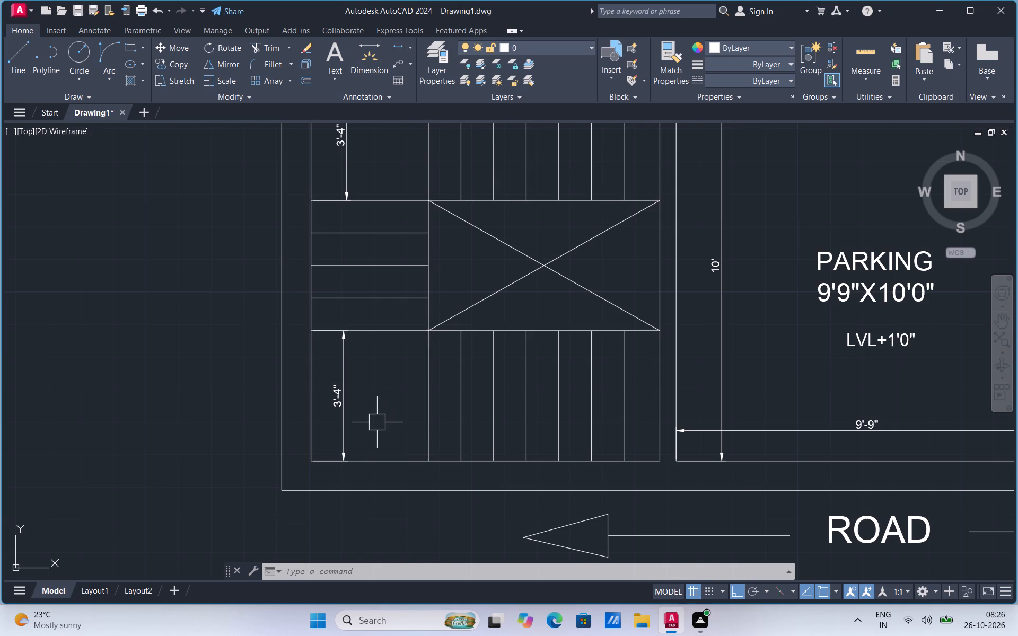
{"action": "scroll", "coordinate": [374, 426], "scroll_direction": "down", "scroll_amount": 2}
{"action": "scroll", "coordinate": [522, 272], "scroll_direction": "up", "scroll_amount": 1}
{"action": "scroll", "coordinate": [493, 327], "scroll_direction": "up", "scroll_amount": 1}
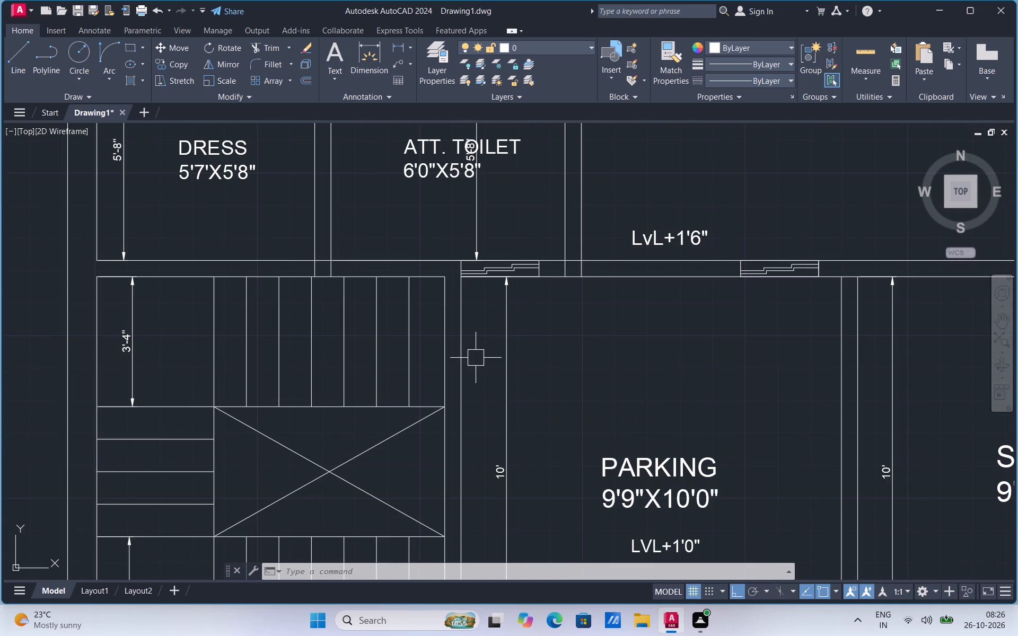
{"action": "type", "text": "ex"}
{"action": "left_click", "coordinate": [519, 386]}
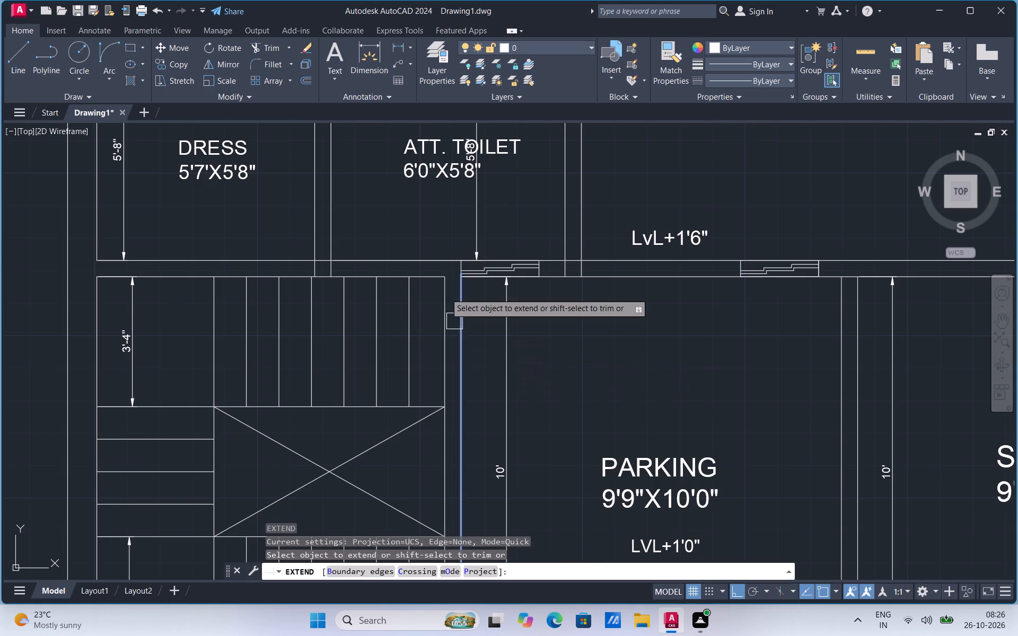
{"action": "left_click", "coordinate": [431, 279]}
{"action": "scroll", "coordinate": [464, 201], "scroll_direction": "down", "scroll_amount": 3}
{"action": "scroll", "coordinate": [456, 300], "scroll_direction": "up", "scroll_amount": 3}
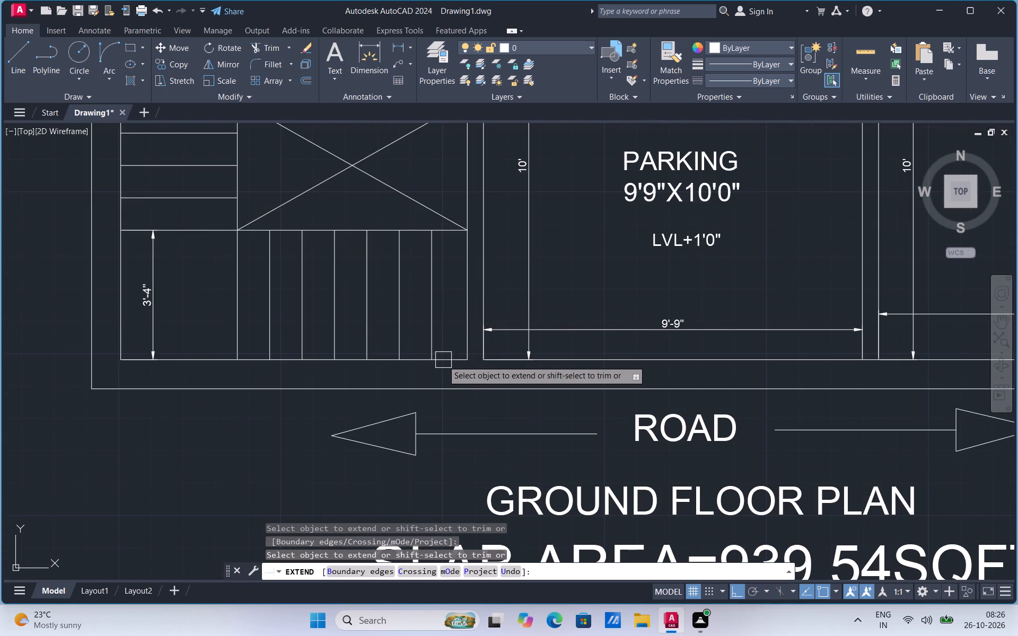
{"action": "left_click", "coordinate": [443, 360]}
{"action": "scroll", "coordinate": [441, 444], "scroll_direction": "down", "scroll_amount": 3}
{"action": "scroll", "coordinate": [441, 446], "scroll_direction": "up", "scroll_amount": 1}
{"action": "scroll", "coordinate": [469, 288], "scroll_direction": "down", "scroll_amount": 1}
{"action": "scroll", "coordinate": [469, 288], "scroll_direction": "up", "scroll_amount": 2}
{"action": "key", "text": "Escape"}
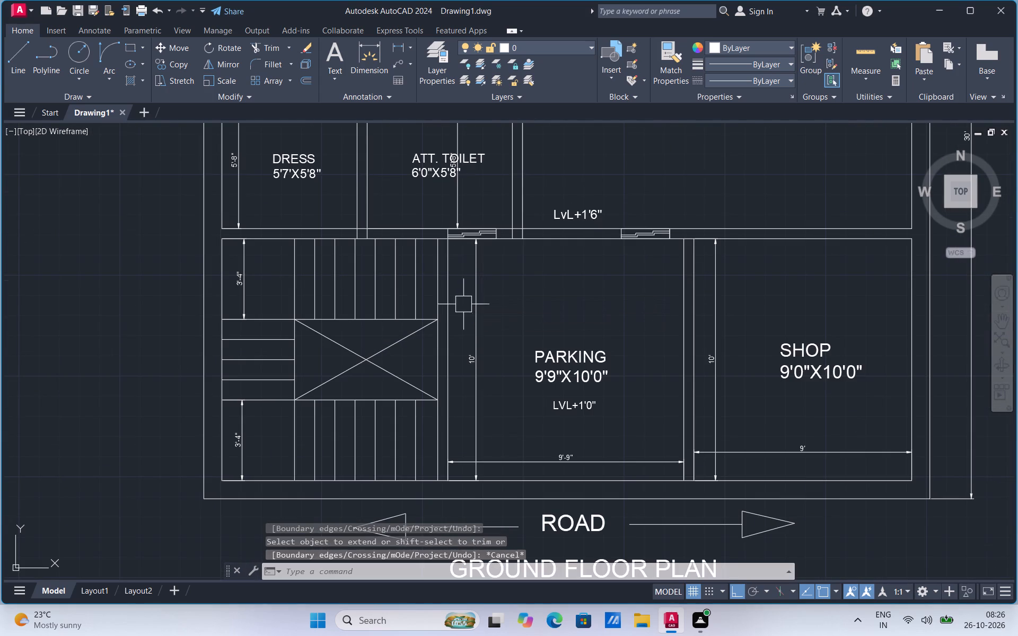
Examine the staircase, the adjoining PARKING wall and the wall junctions around the sliding panels.
{"action": "left_click", "coordinate": [453, 323]}
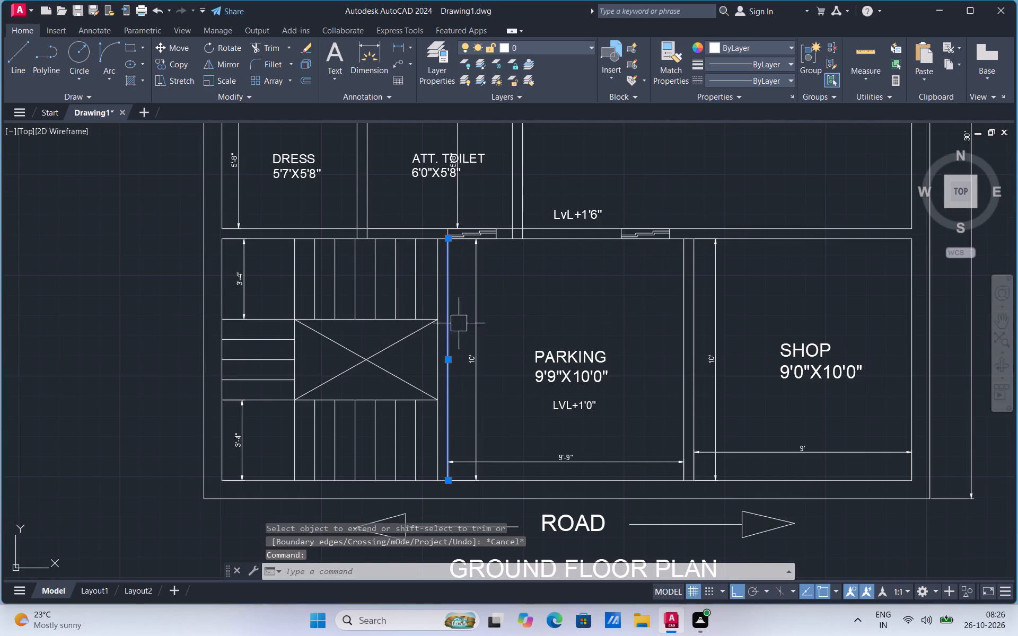
{"action": "key", "text": "Escape"}
{"action": "scroll", "coordinate": [407, 336], "scroll_direction": "up", "scroll_amount": 1}
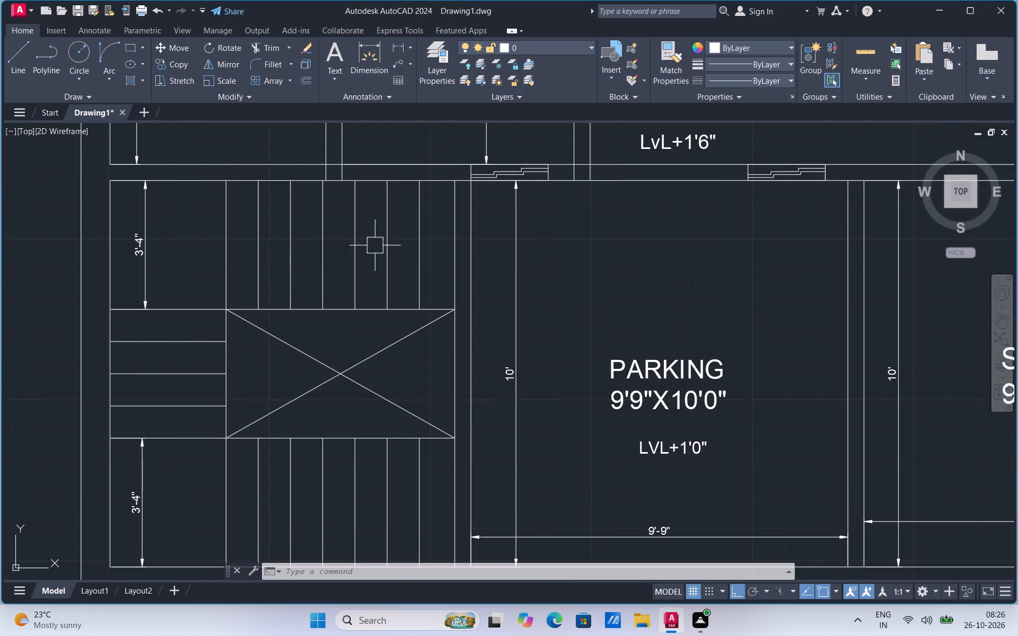
{"action": "scroll", "coordinate": [486, 239], "scroll_direction": "down", "scroll_amount": 1}
{"action": "scroll", "coordinate": [267, 333], "scroll_direction": "up", "scroll_amount": 1}
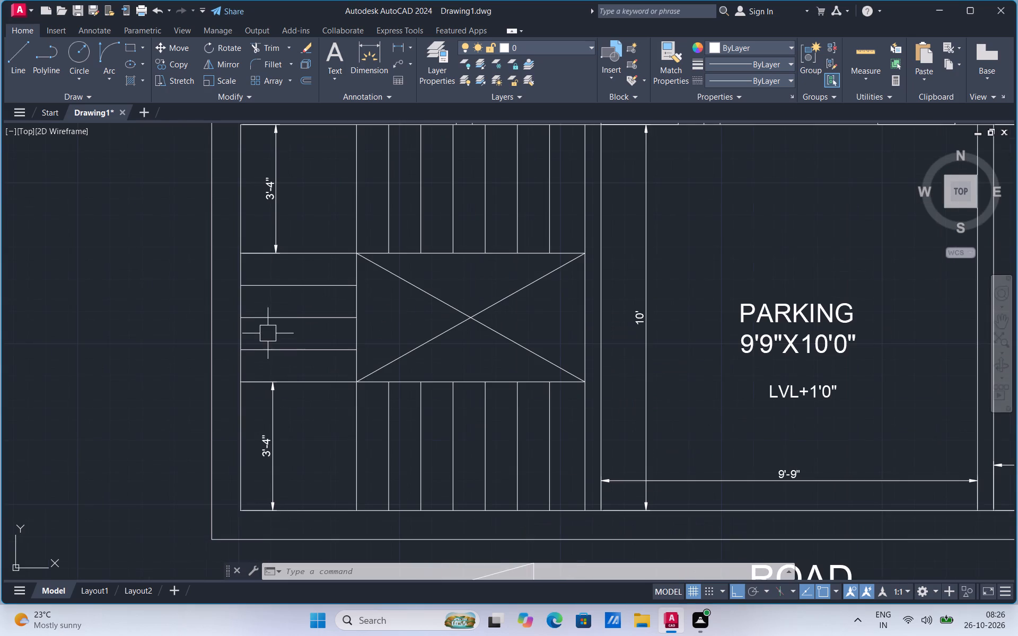
{"action": "scroll", "coordinate": [270, 400], "scroll_direction": "down", "scroll_amount": 1}
{"action": "scroll", "coordinate": [424, 331], "scroll_direction": "up", "scroll_amount": 1}
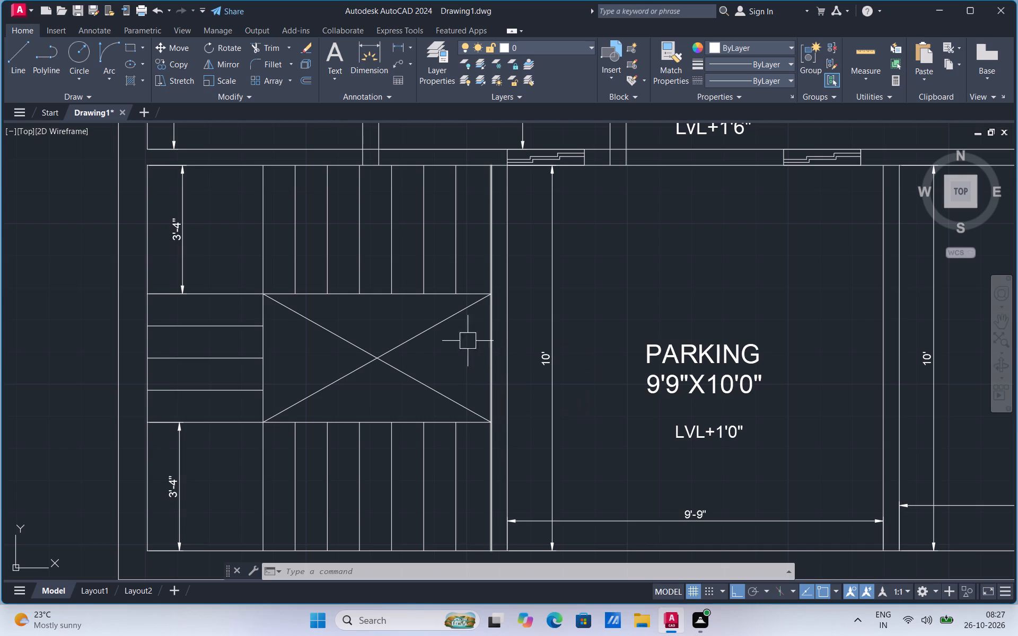
{"action": "scroll", "coordinate": [448, 347], "scroll_direction": "down", "scroll_amount": 2}
{"action": "scroll", "coordinate": [464, 351], "scroll_direction": "up", "scroll_amount": 2}
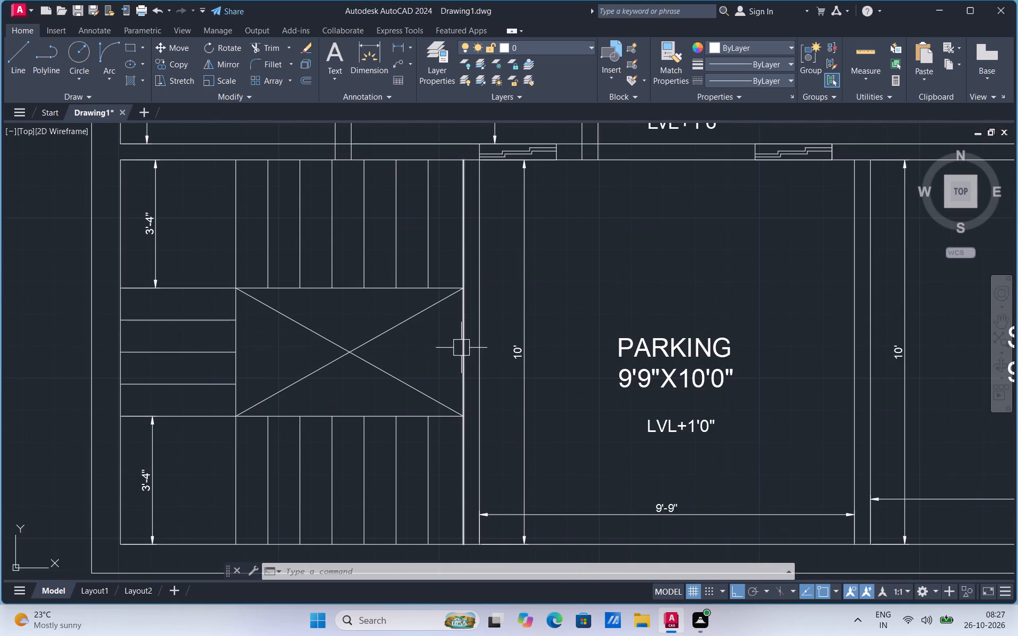
{"action": "scroll", "coordinate": [471, 388], "scroll_direction": "down", "scroll_amount": 1}
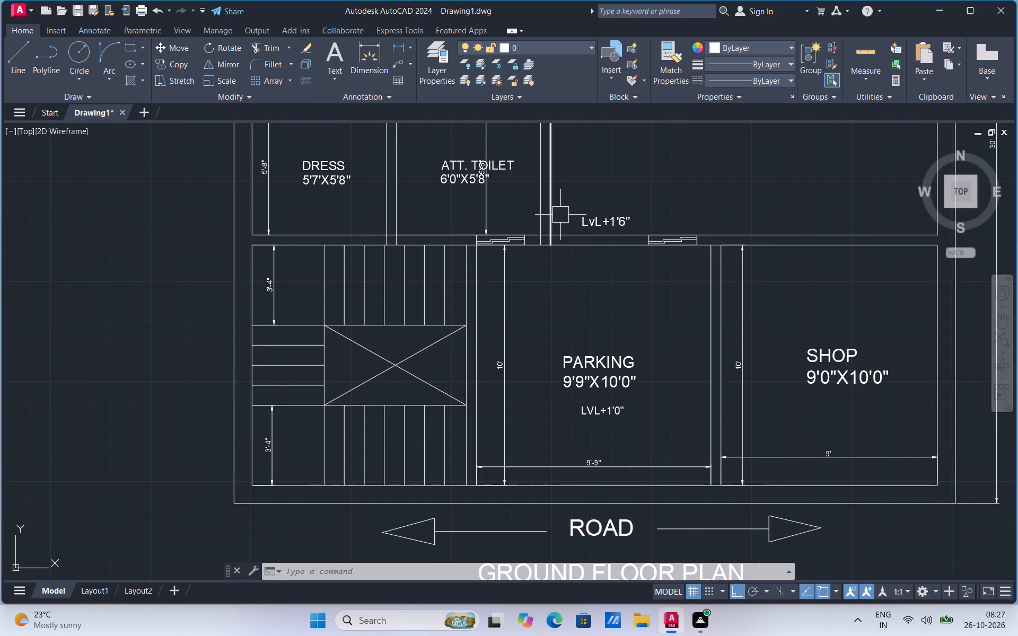
{"action": "scroll", "coordinate": [560, 213], "scroll_direction": "up", "scroll_amount": 2}
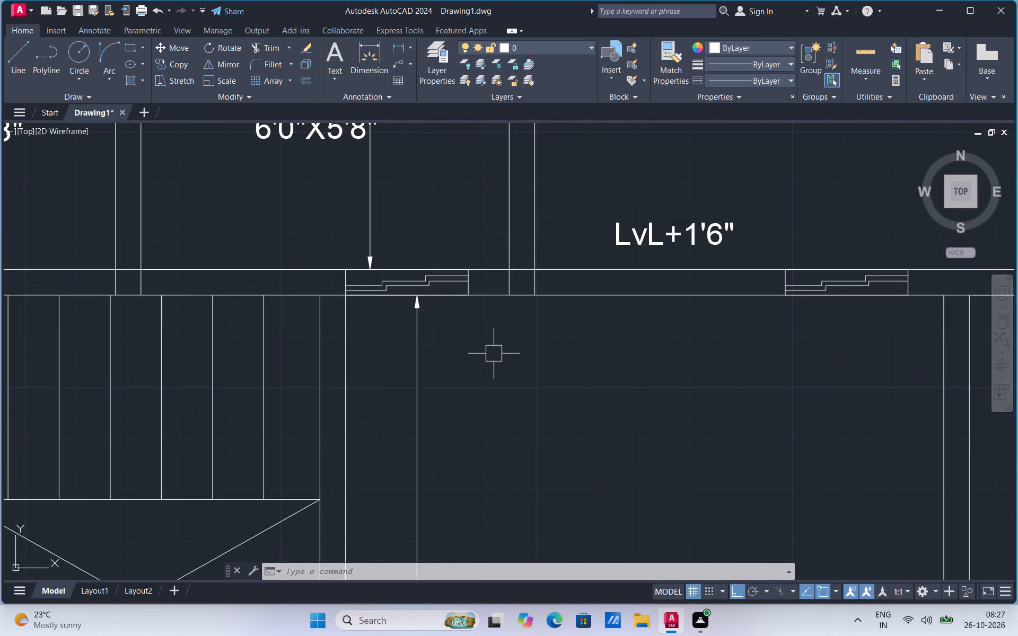
{"action": "scroll", "coordinate": [499, 357], "scroll_direction": "up", "scroll_amount": 1}
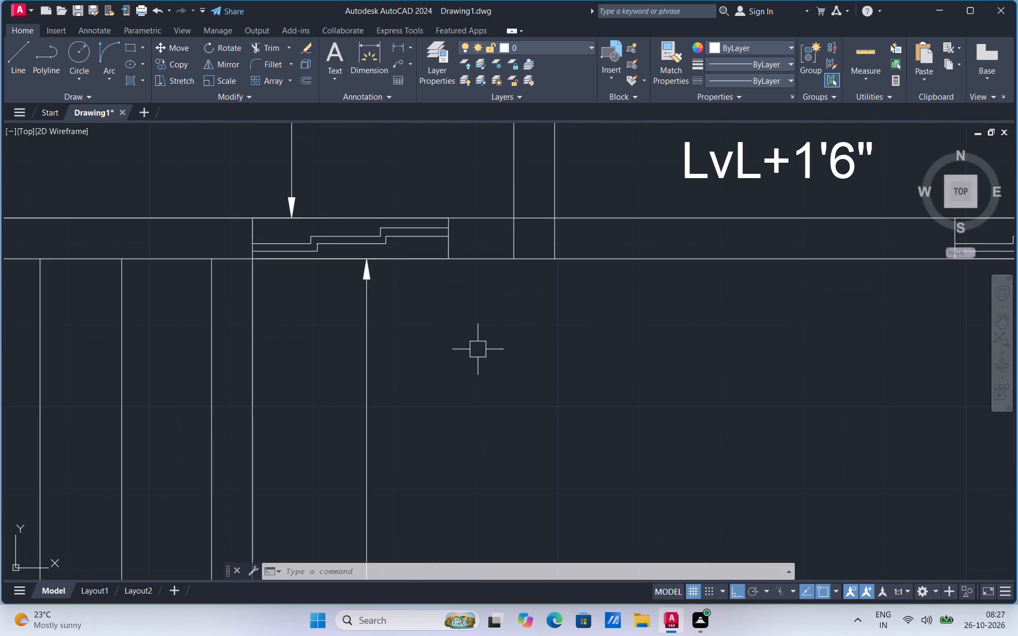
{"action": "scroll", "coordinate": [477, 349], "scroll_direction": "down", "scroll_amount": 2}
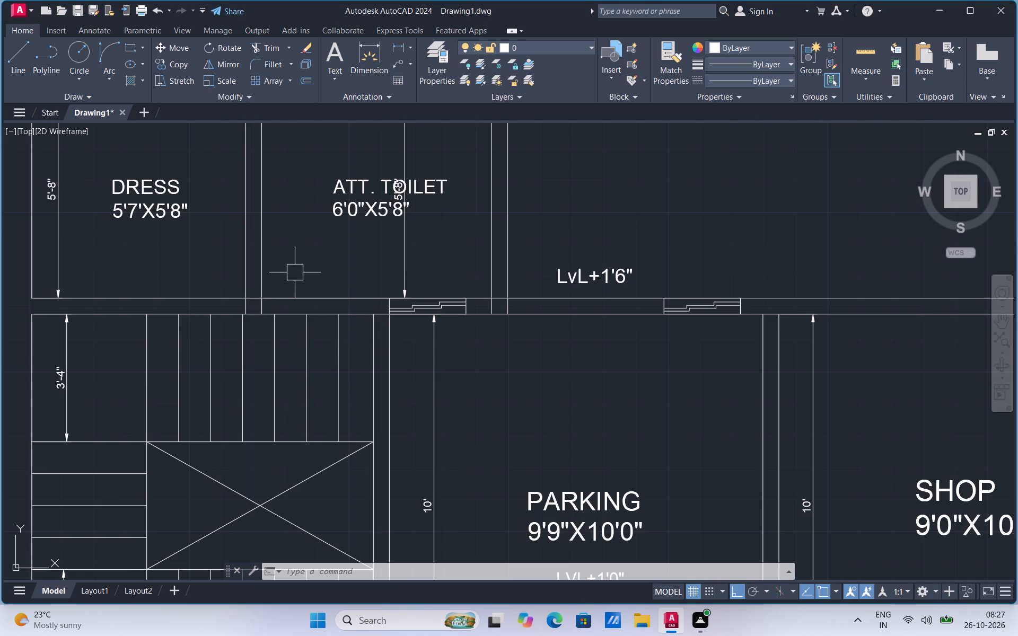
Move the sliding panel nearest SHOP from its lower corner to the top corner of the wall between PARKING and SHOP.
{"action": "scroll", "coordinate": [297, 272], "scroll_direction": "down", "scroll_amount": 2}
{"action": "scroll", "coordinate": [449, 321], "scroll_direction": "up", "scroll_amount": 2}
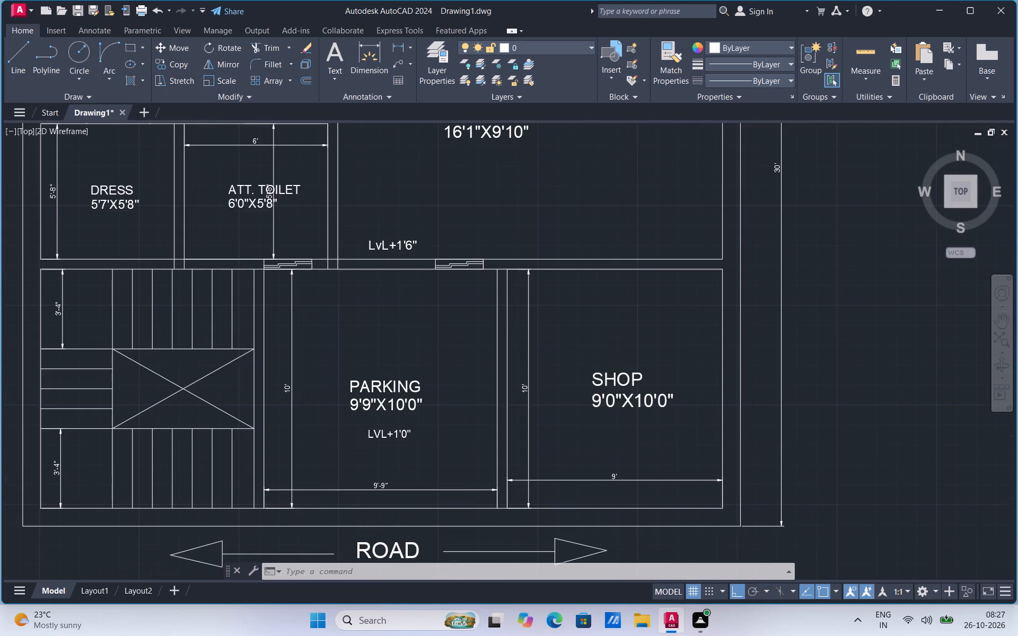
{"action": "left_click", "coordinate": [495, 242]}
{"action": "right_click", "coordinate": [495, 242]}
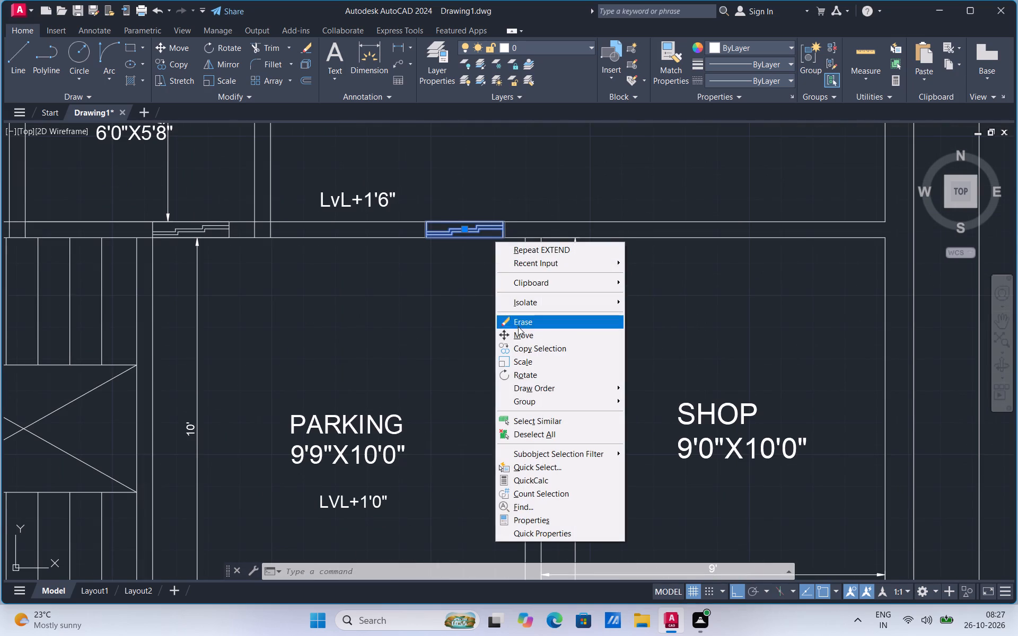
{"action": "left_click", "coordinate": [520, 331]}
{"action": "scroll", "coordinate": [508, 252], "scroll_direction": "up", "scroll_amount": 2}
{"action": "left_click", "coordinate": [495, 219]}
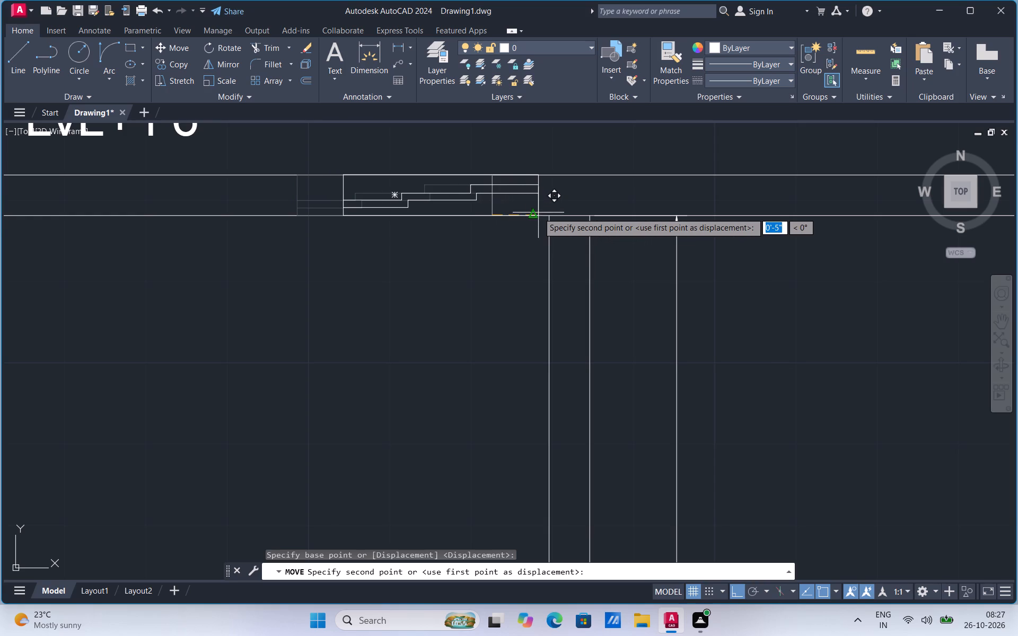
{"action": "left_click", "coordinate": [552, 216]}
{"action": "scroll", "coordinate": [533, 317], "scroll_direction": "down", "scroll_amount": 4}
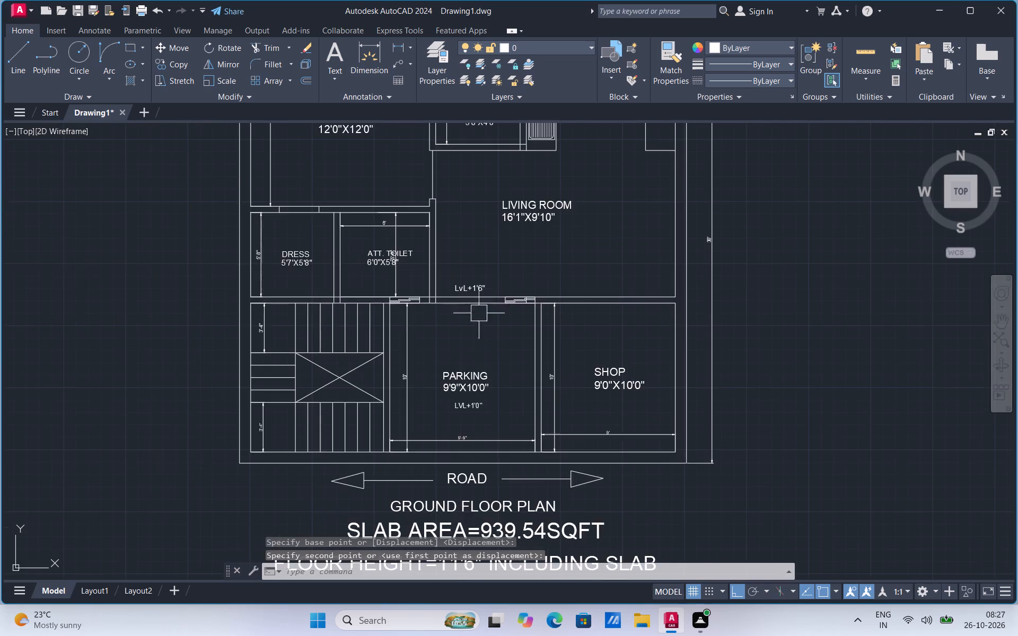
Draw a jamb line across the wall above PARKING, offset 6" from the ATT. TOILET side wall by a guide line, and extend it to both wall faces.
{"action": "scroll", "coordinate": [484, 306], "scroll_direction": "up", "scroll_amount": 2}
{"action": "scroll", "coordinate": [393, 252], "scroll_direction": "up", "scroll_amount": 2}
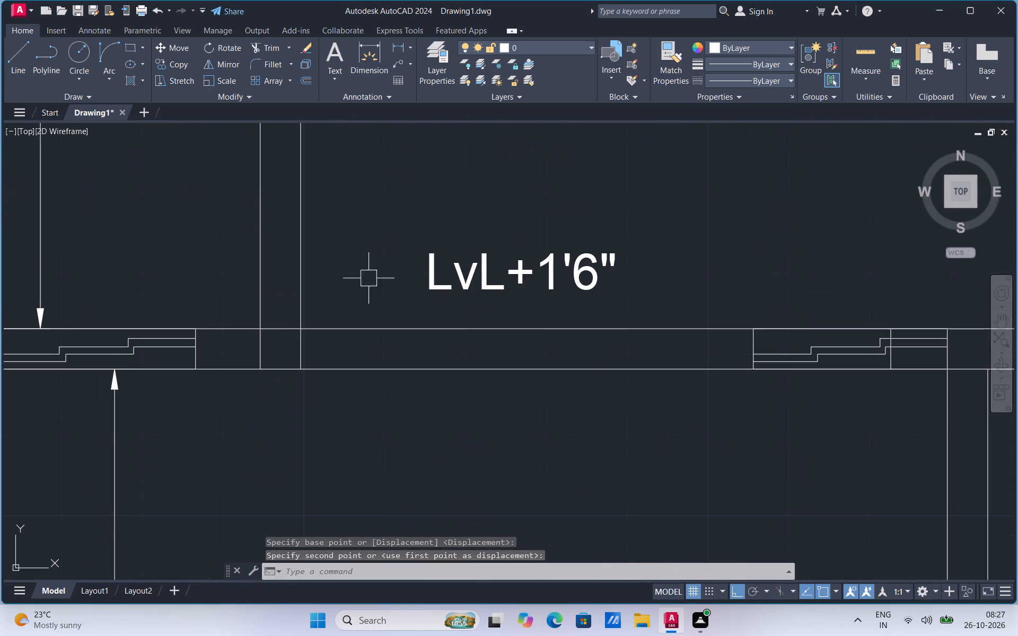
{"action": "left_click", "coordinate": [20, 65]}
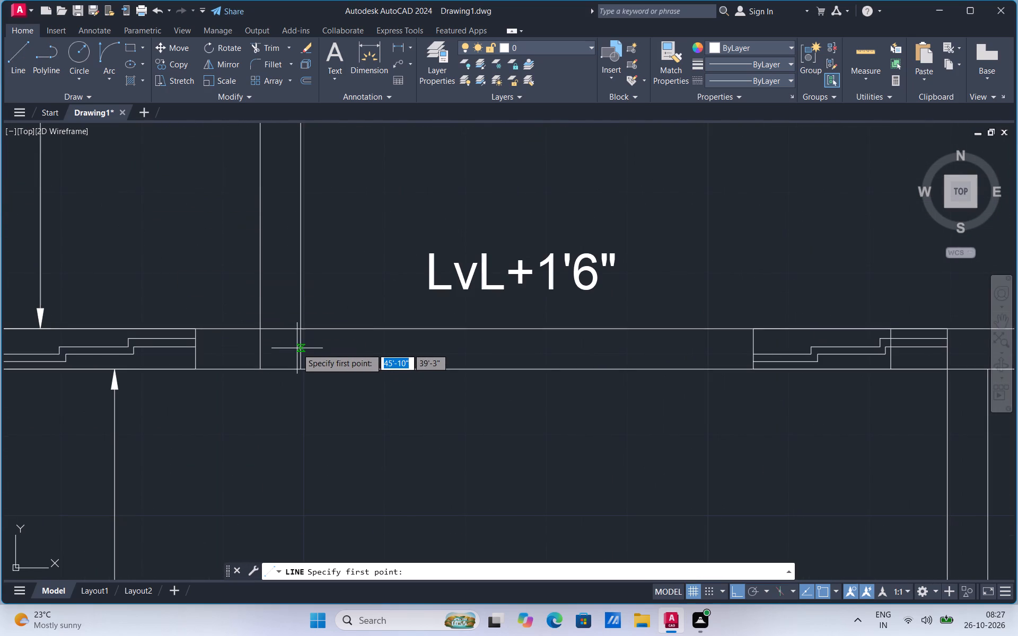
{"action": "left_click", "coordinate": [300, 348]}
{"action": "key", "text": "6"}
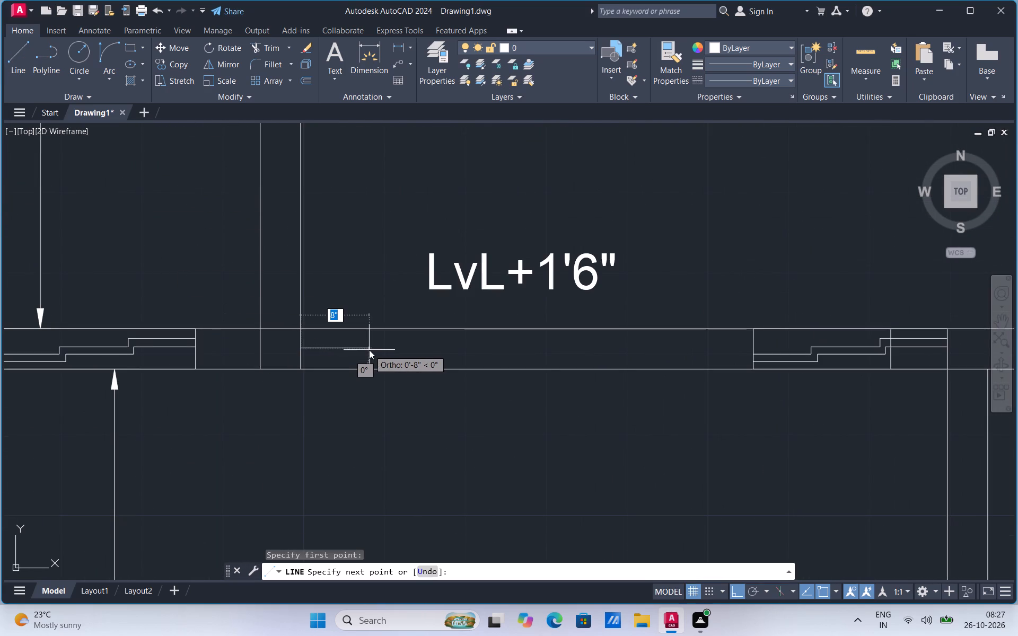
{"action": "key", "text": "Return"}
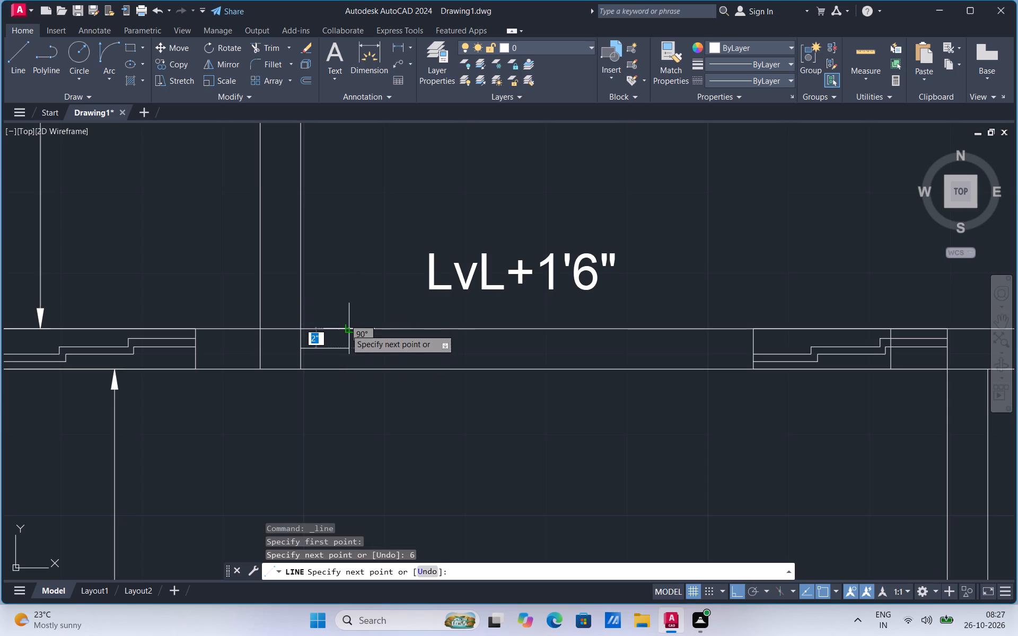
{"action": "left_click", "coordinate": [346, 329]}
{"action": "key", "text": "Escape"}
{"action": "key", "text": "e"}
{"action": "key", "text": "x"}
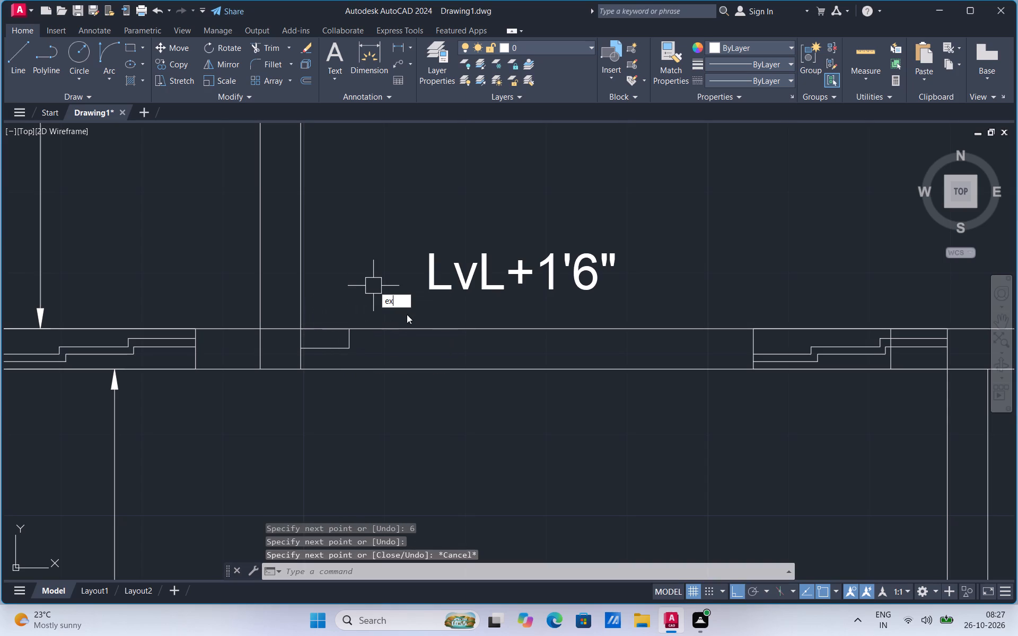
{"action": "left_click", "coordinate": [428, 314]}
{"action": "left_click", "coordinate": [346, 338]}
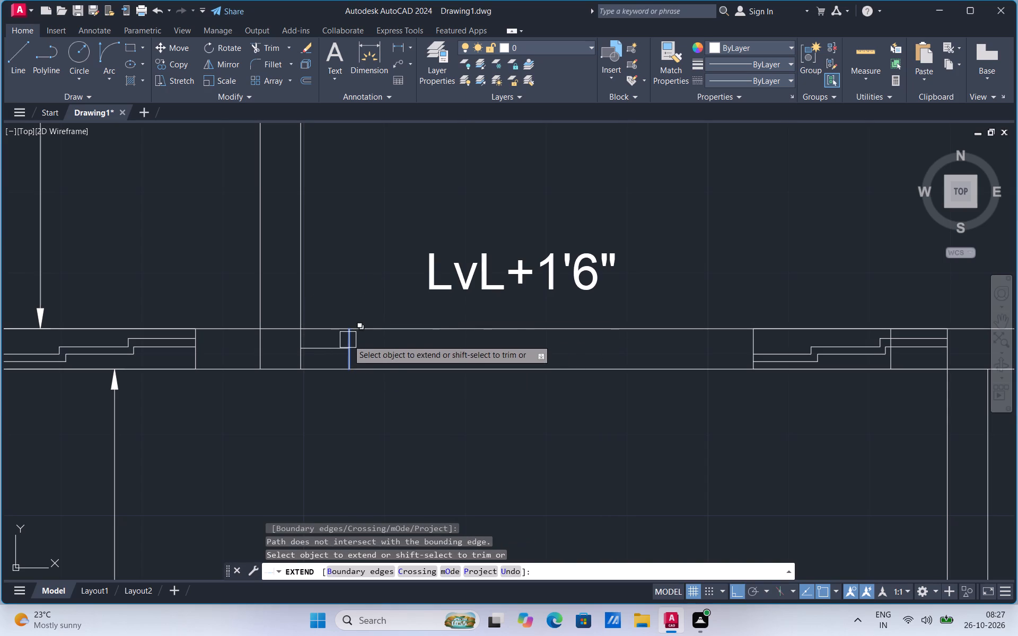
{"action": "left_click", "coordinate": [348, 339]}
Trim the wall lines crossing the junction below the ATT. TOILET side wall, including the 6" guide line beside it.
{"action": "left_click", "coordinate": [272, 42]}
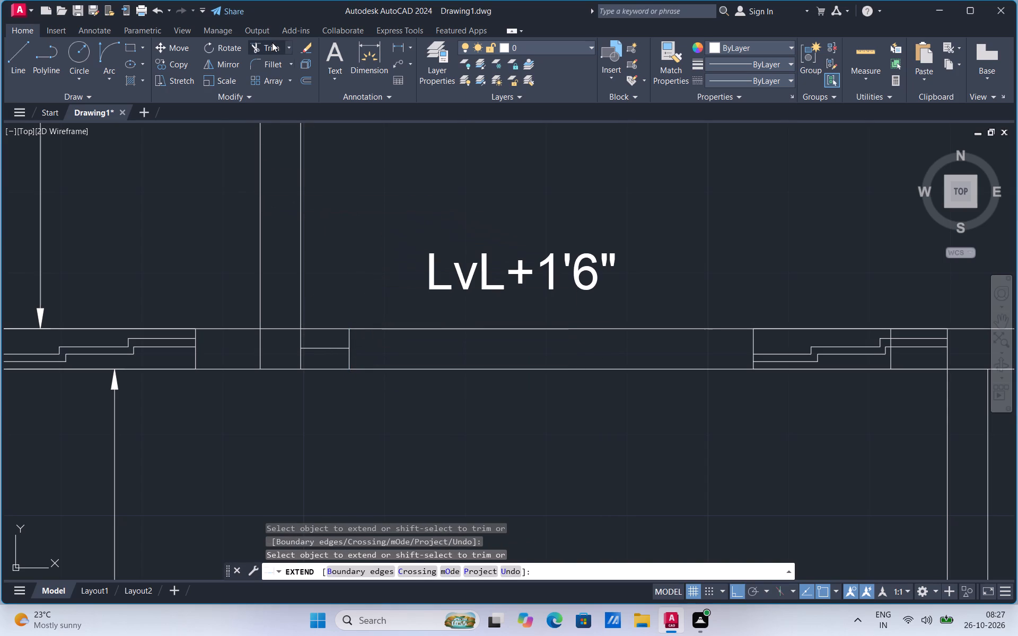
{"action": "left_click", "coordinate": [277, 322]}
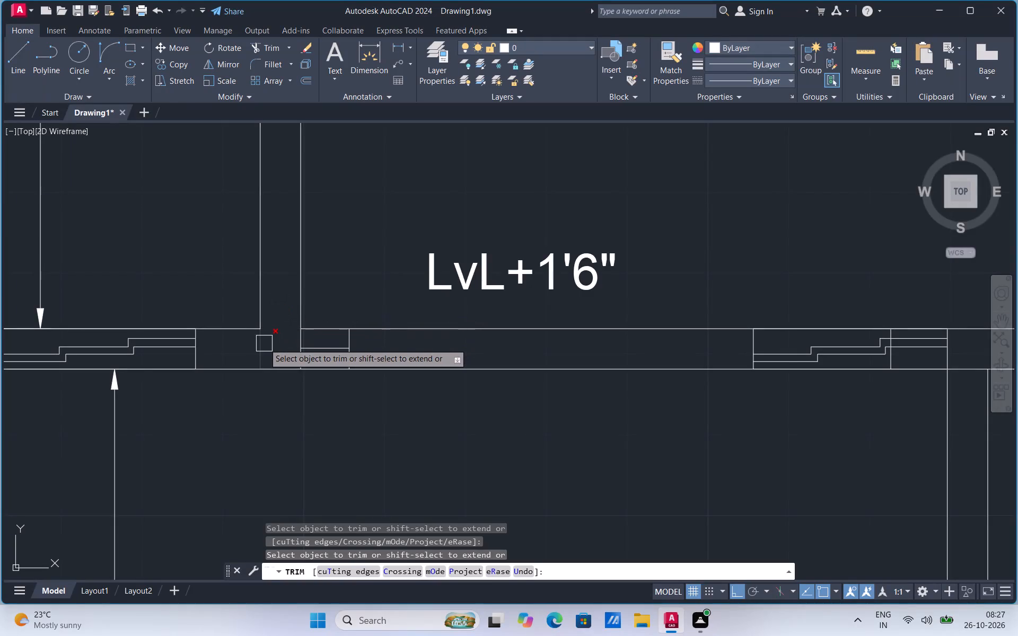
{"action": "left_click", "coordinate": [261, 347]}
{"action": "left_click", "coordinate": [313, 343]}
{"action": "left_click", "coordinate": [297, 343]}
{"action": "scroll", "coordinate": [399, 394], "scroll_direction": "down", "scroll_amount": 2}
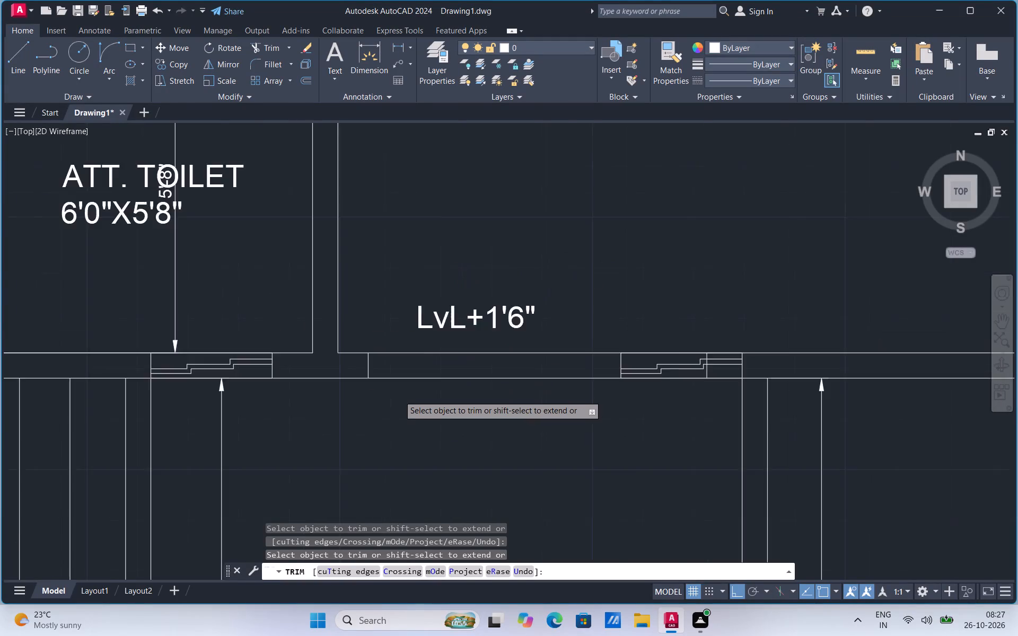
{"action": "scroll", "coordinate": [399, 395], "scroll_direction": "up", "scroll_amount": 1}
{"action": "key", "text": "Escape"}
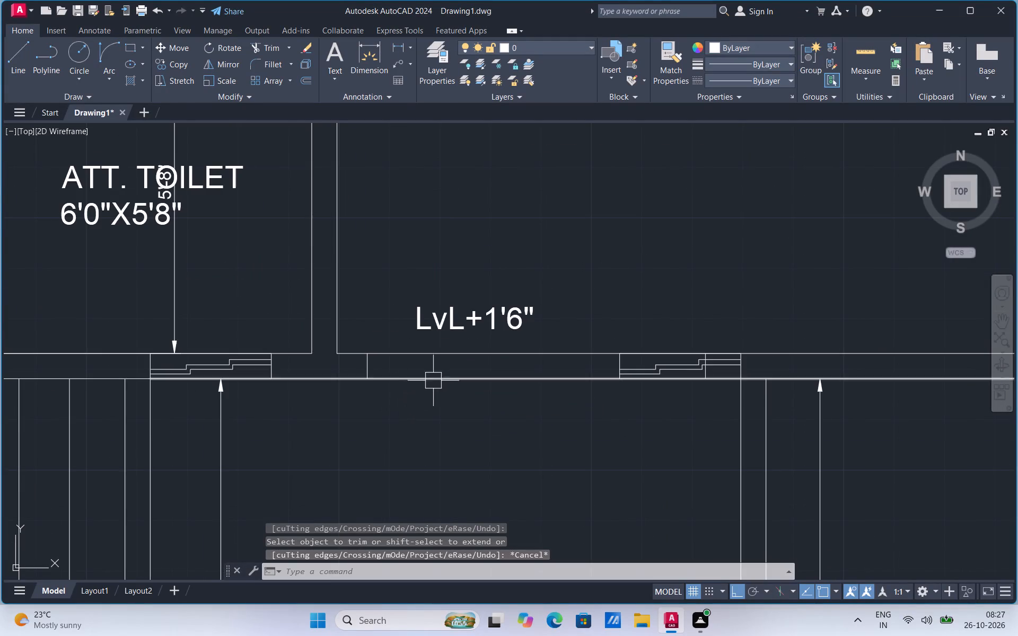
Draw a 4'-2" horizontal threshold line from the jamb line's midpoint to the end of the sliding panel nearest SHOP.
{"action": "scroll", "coordinate": [440, 375], "scroll_direction": "up", "scroll_amount": 1}
{"action": "left_click", "coordinate": [28, 75]}
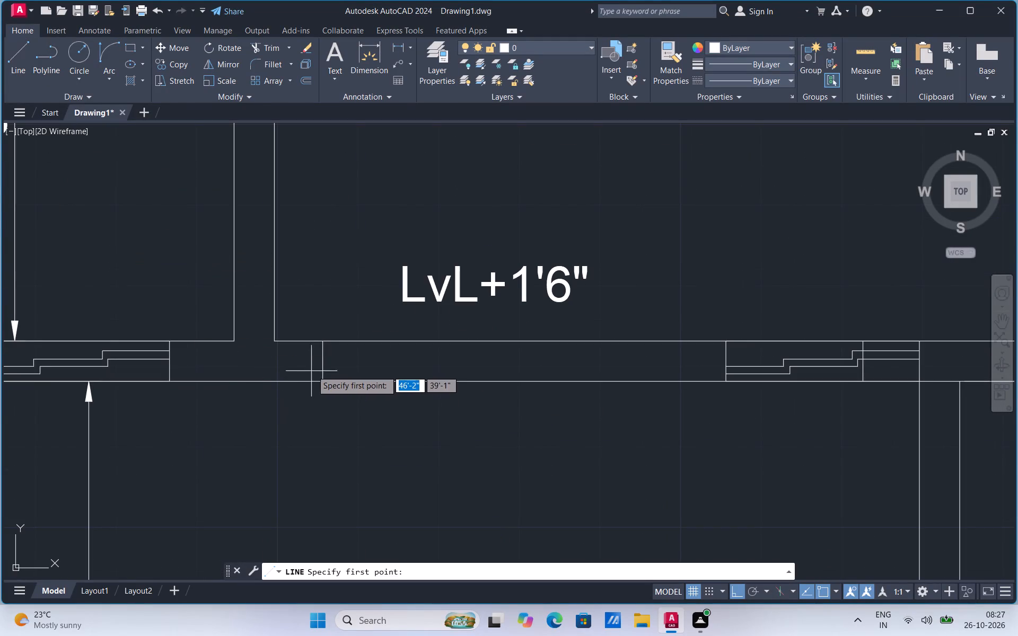
{"action": "left_click", "coordinate": [320, 359]}
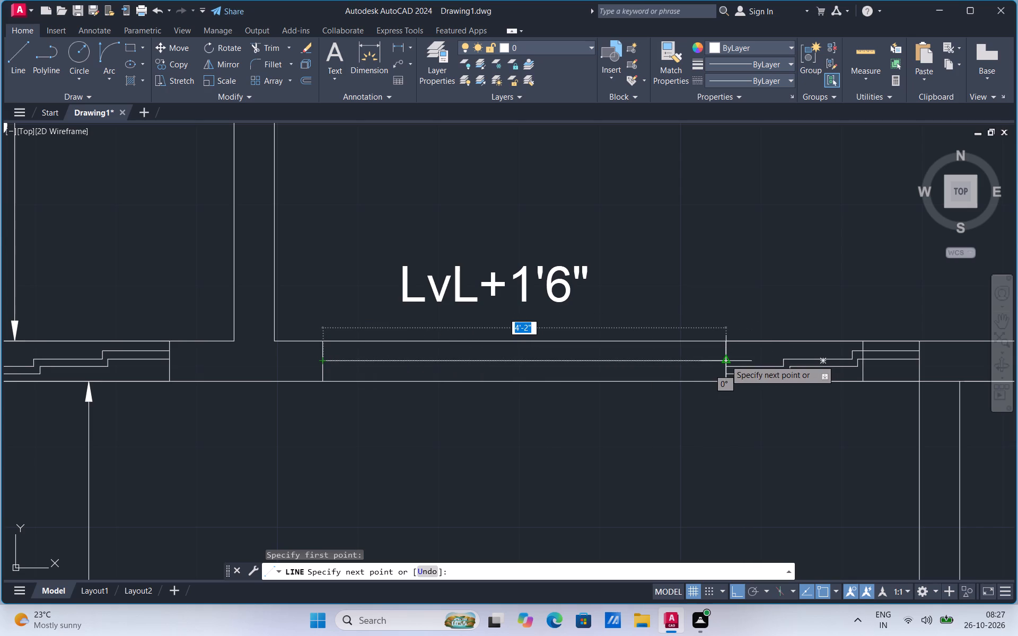
{"action": "left_click", "coordinate": [725, 360]}
Trim the upper and lower wall lines across the opening between the jamb and the sliding panel nearest SHOP.
{"action": "left_click", "coordinate": [265, 47]}
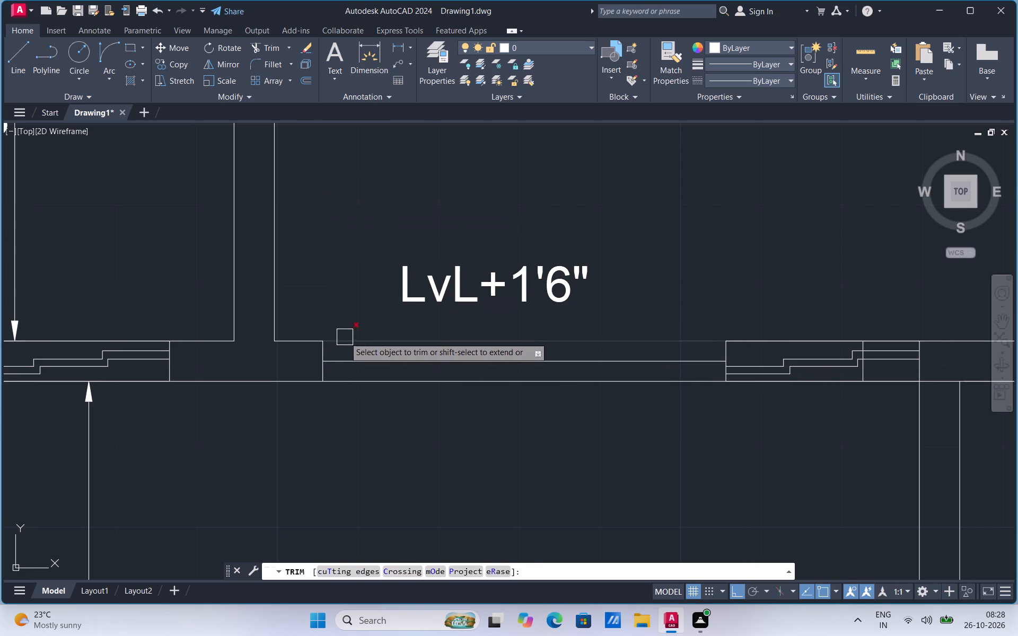
{"action": "left_click", "coordinate": [345, 338]}
{"action": "left_click", "coordinate": [363, 379]}
{"action": "scroll", "coordinate": [379, 391], "scroll_direction": "down", "scroll_amount": 3}
{"action": "scroll", "coordinate": [424, 438], "scroll_direction": "up", "scroll_amount": 1}
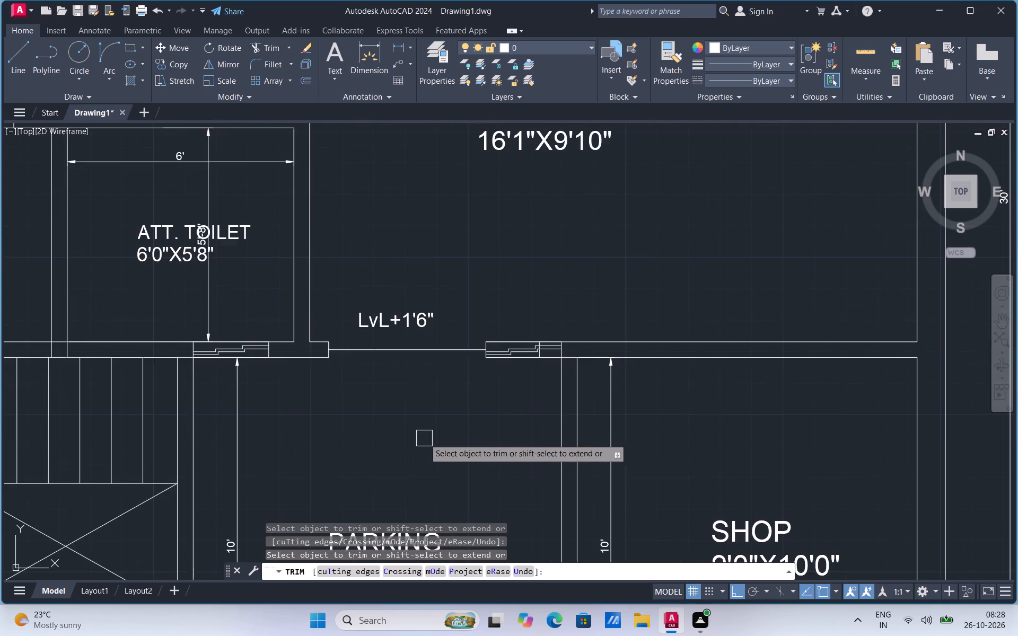
Trim away all segments of the stray vertical line crossing the sliding panel nearest SHOP.
{"action": "scroll", "coordinate": [468, 401], "scroll_direction": "up", "scroll_amount": 1}
{"action": "scroll", "coordinate": [569, 350], "scroll_direction": "up", "scroll_amount": 2}
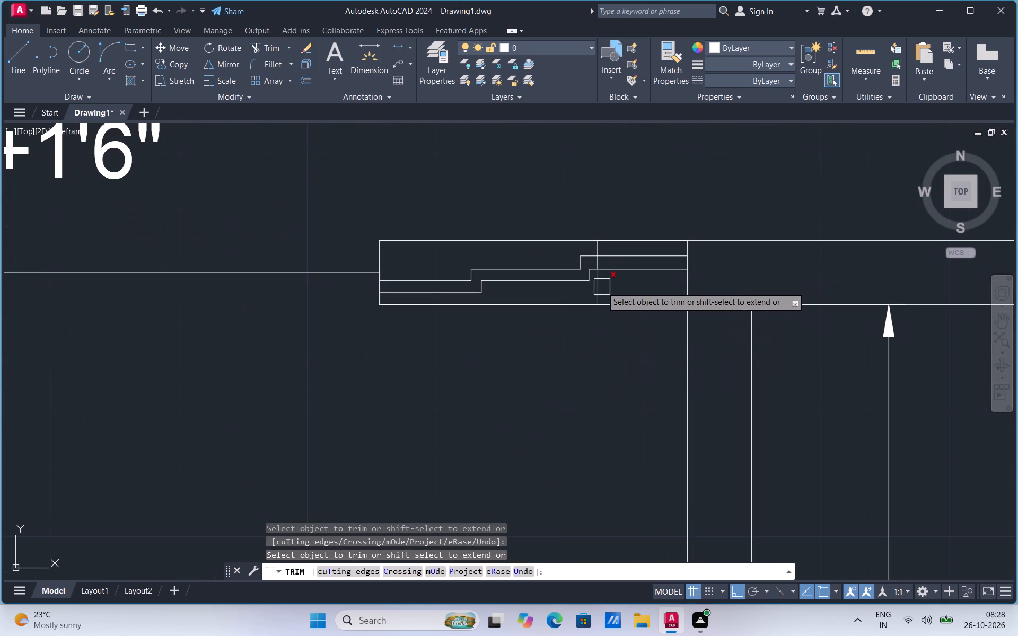
{"action": "left_click", "coordinate": [602, 287]}
{"action": "scroll", "coordinate": [604, 260], "scroll_direction": "up", "scroll_amount": 2}
{"action": "left_click", "coordinate": [589, 271]}
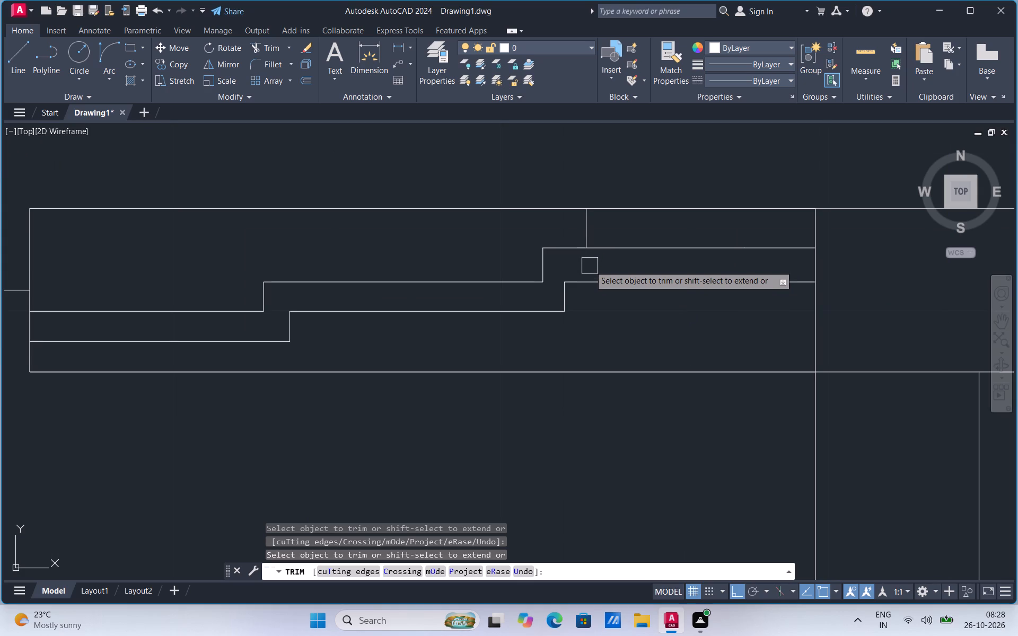
{"action": "scroll", "coordinate": [595, 224], "scroll_direction": "up", "scroll_amount": 1}
{"action": "left_click", "coordinate": [581, 233]}
{"action": "scroll", "coordinate": [581, 233], "scroll_direction": "down", "scroll_amount": 3}
{"action": "key", "text": "Escape"}
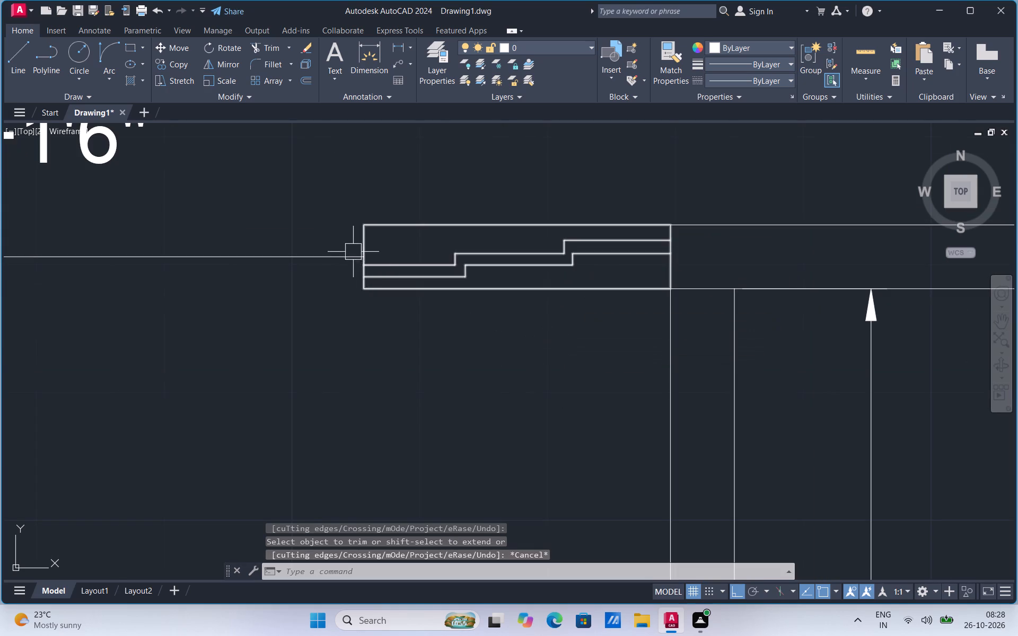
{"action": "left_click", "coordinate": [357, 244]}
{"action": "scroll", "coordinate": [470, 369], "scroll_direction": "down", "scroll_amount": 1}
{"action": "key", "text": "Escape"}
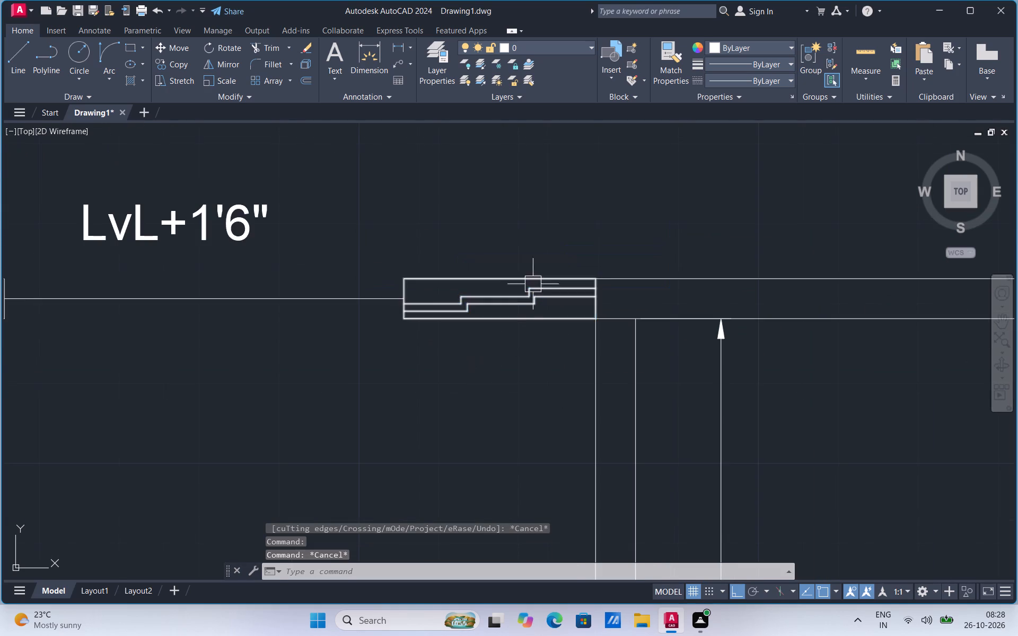
Trim the wall line across the top of the wall between PARKING and SHOP.
{"action": "scroll", "coordinate": [538, 231], "scroll_direction": "down", "scroll_amount": 2}
{"action": "scroll", "coordinate": [571, 307], "scroll_direction": "up", "scroll_amount": 1}
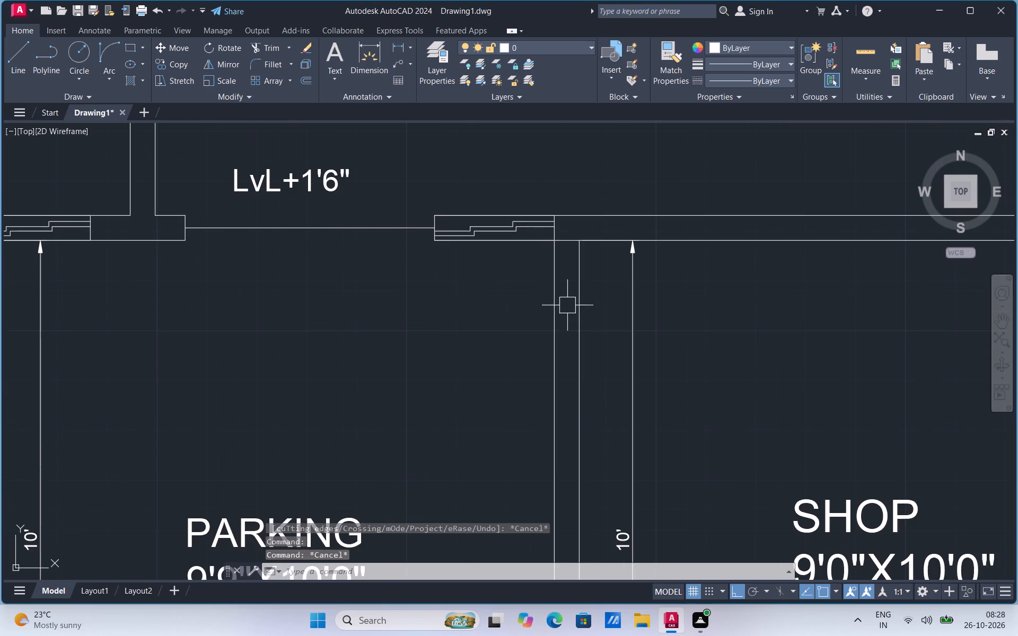
{"action": "left_click", "coordinate": [265, 51]}
{"action": "scroll", "coordinate": [559, 244], "scroll_direction": "up", "scroll_amount": 1}
{"action": "left_click", "coordinate": [568, 237]}
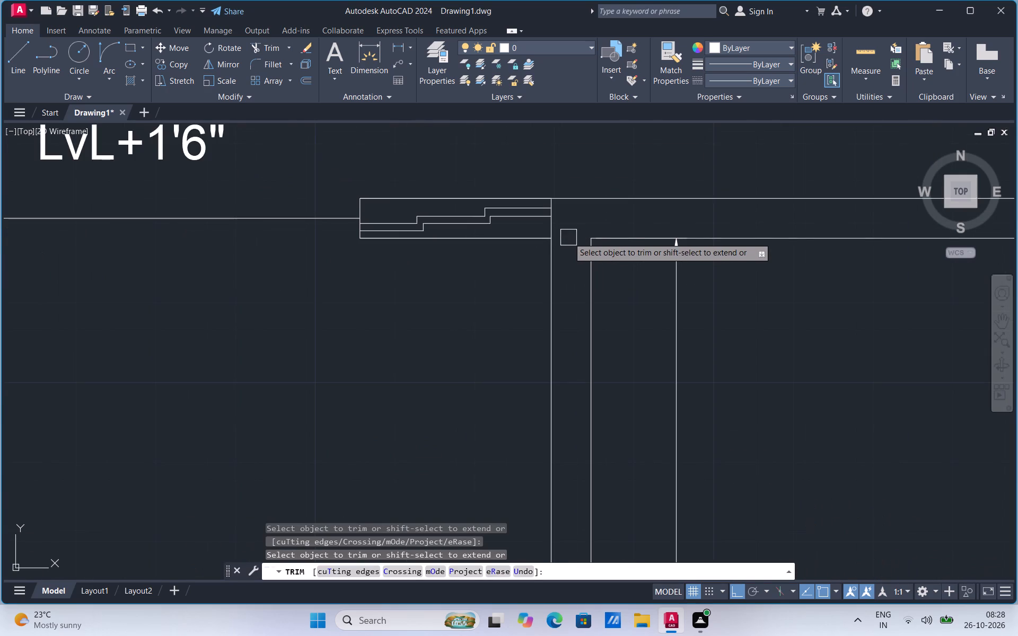
{"action": "scroll", "coordinate": [568, 237], "scroll_direction": "down", "scroll_amount": 1}
{"action": "scroll", "coordinate": [493, 269], "scroll_direction": "up", "scroll_amount": 2}
{"action": "key", "text": "Escape"}
{"action": "scroll", "coordinate": [459, 298], "scroll_direction": "down", "scroll_amount": 1}
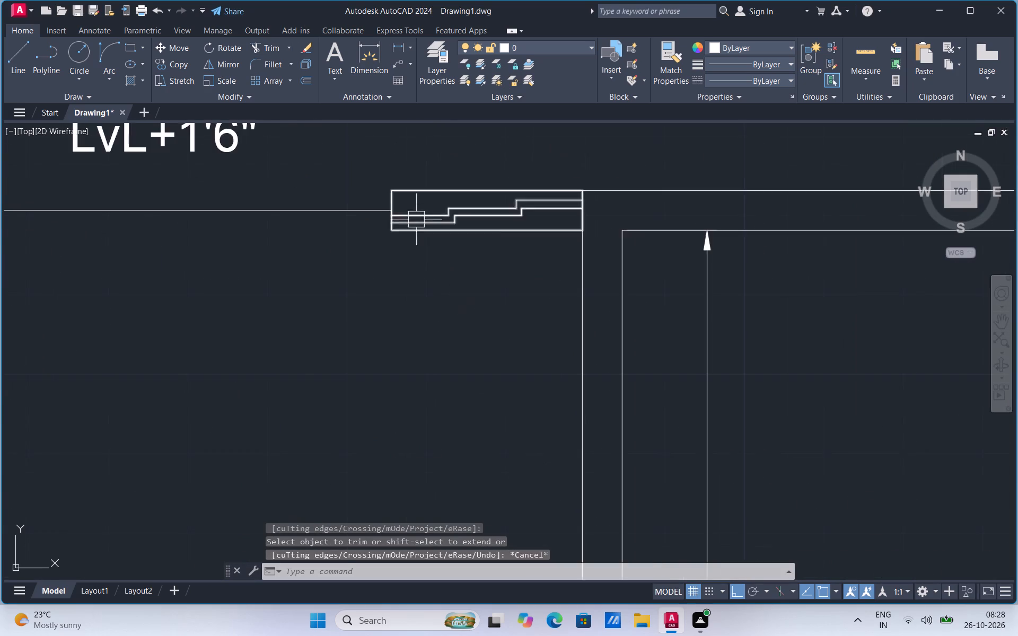
Explode the sliding panel nearest SHOP into separate lines.
{"action": "scroll", "coordinate": [411, 209], "scroll_direction": "up", "scroll_amount": 2}
{"action": "left_click", "coordinate": [362, 198]}
{"action": "type", "text": "ex"}
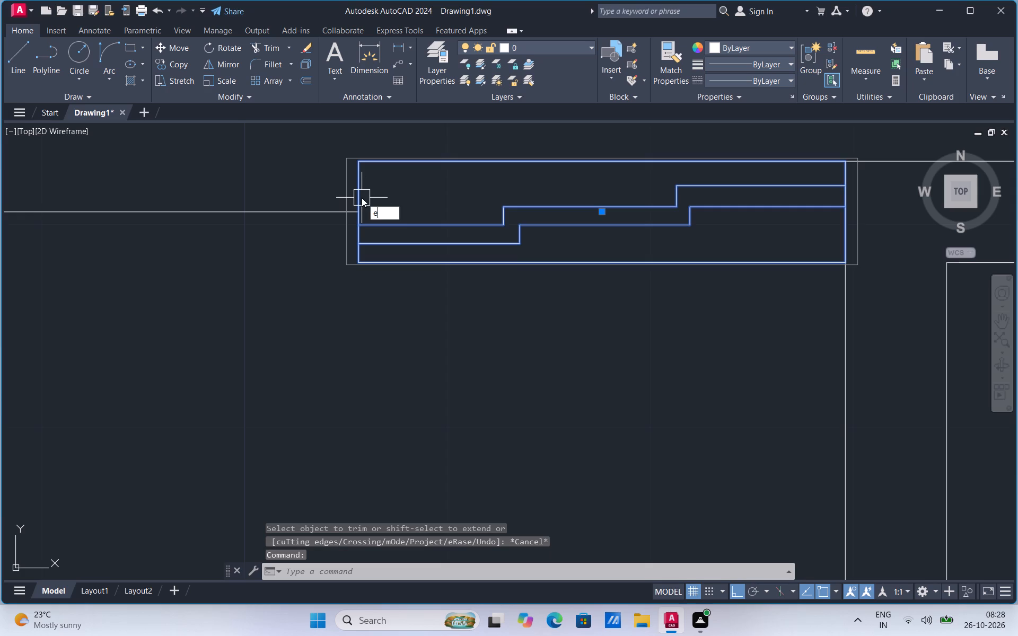
{"action": "left_click", "coordinate": [417, 239]}
Copy the exploded panel's end line at the opening about 2" into the opening.
{"action": "left_click", "coordinate": [357, 184]}
{"action": "right_click", "coordinate": [357, 184]}
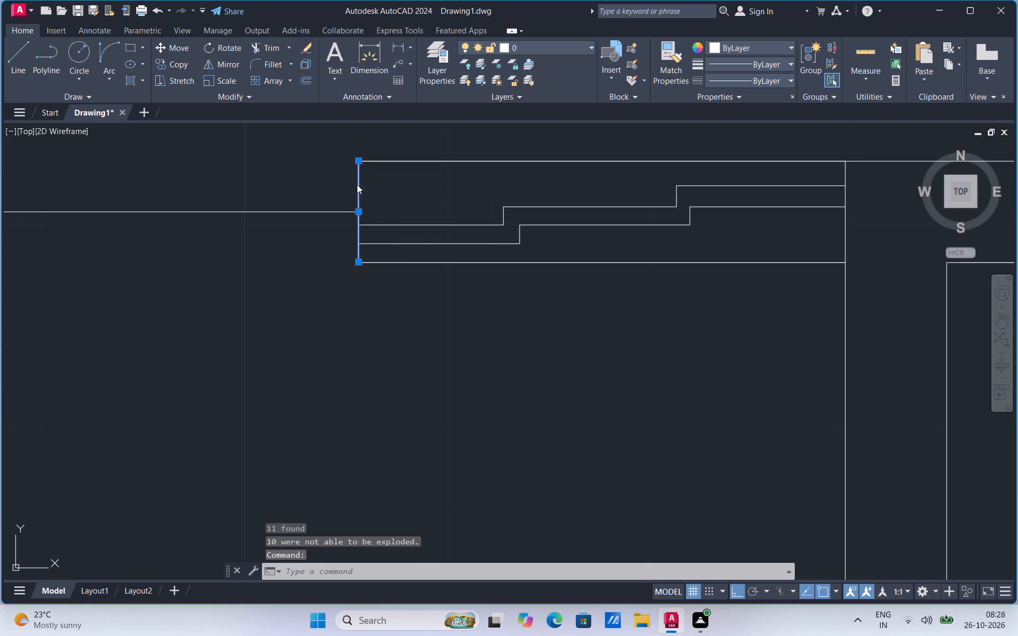
{"action": "left_click", "coordinate": [394, 293]}
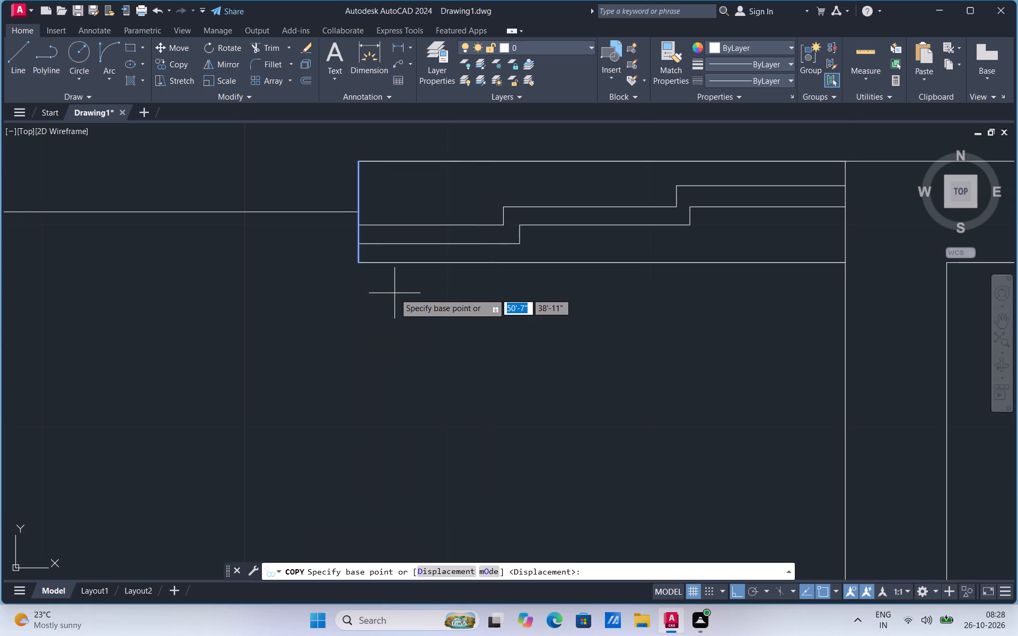
{"action": "left_click", "coordinate": [357, 161]}
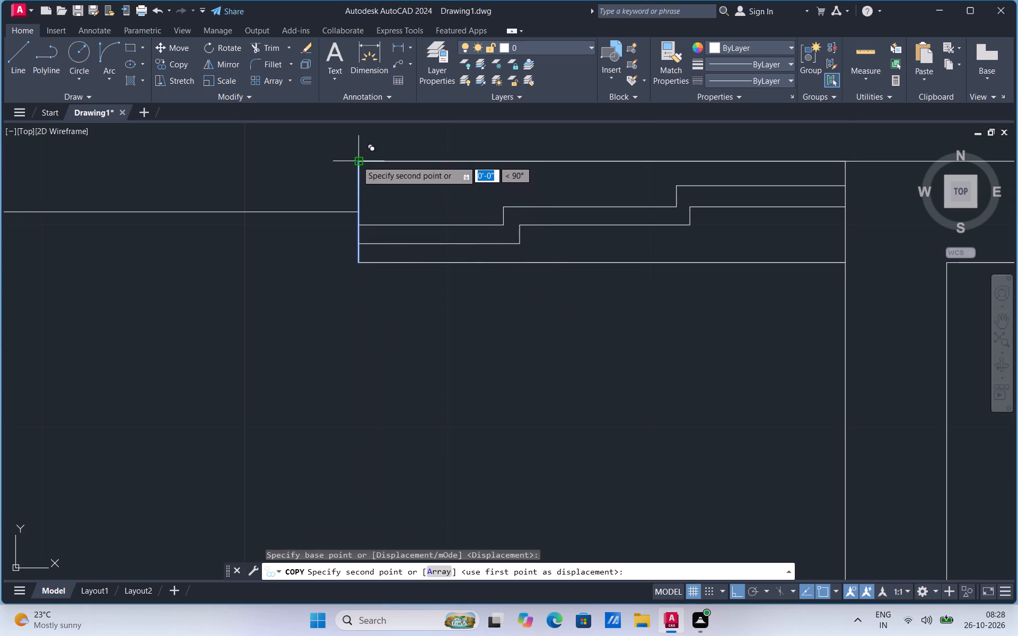
{"action": "left_click", "coordinate": [320, 164]}
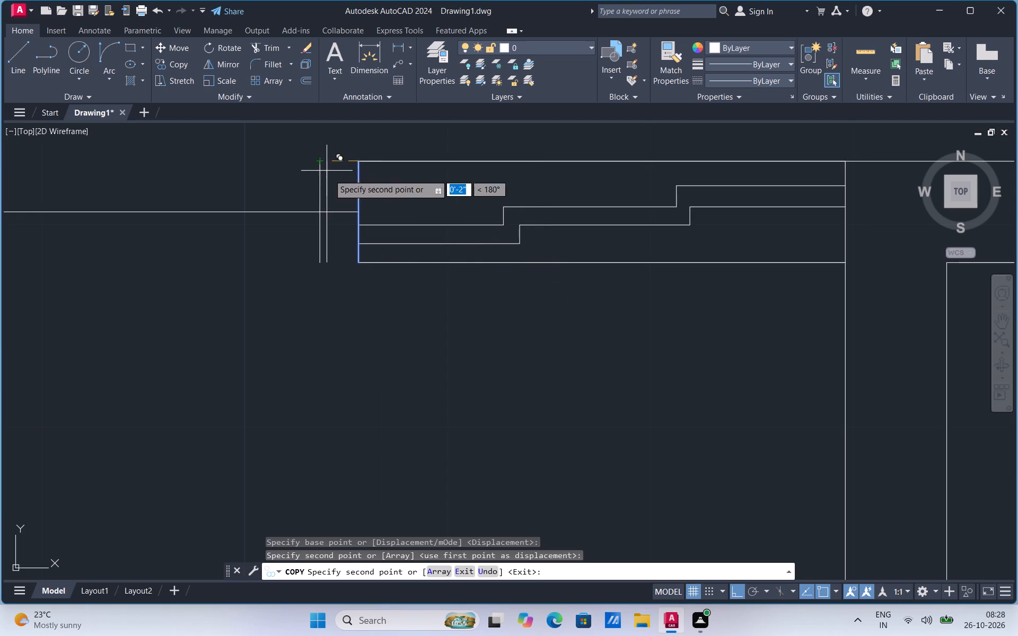
{"action": "key", "text": "Escape"}
Trim the threshold line between the copied end line and the sliding panel.
{"action": "left_click", "coordinate": [274, 48]}
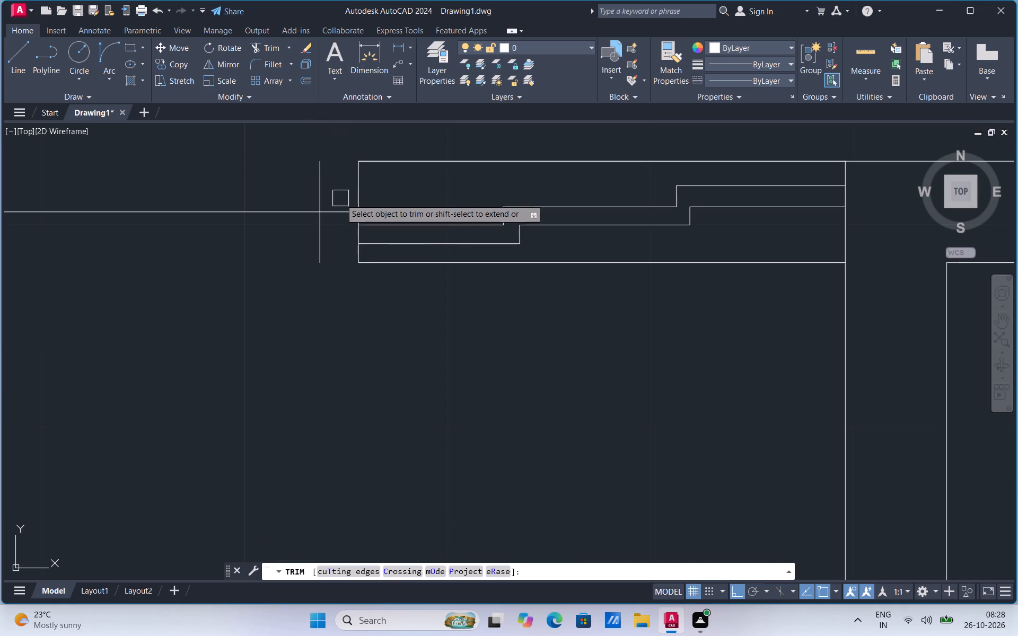
{"action": "left_click", "coordinate": [338, 210]}
{"action": "key", "text": "Escape"}
Extend the sliding panel's upper and lower lines to the copied end line.
{"action": "type", "text": "ex"}
{"action": "left_click", "coordinate": [407, 385]}
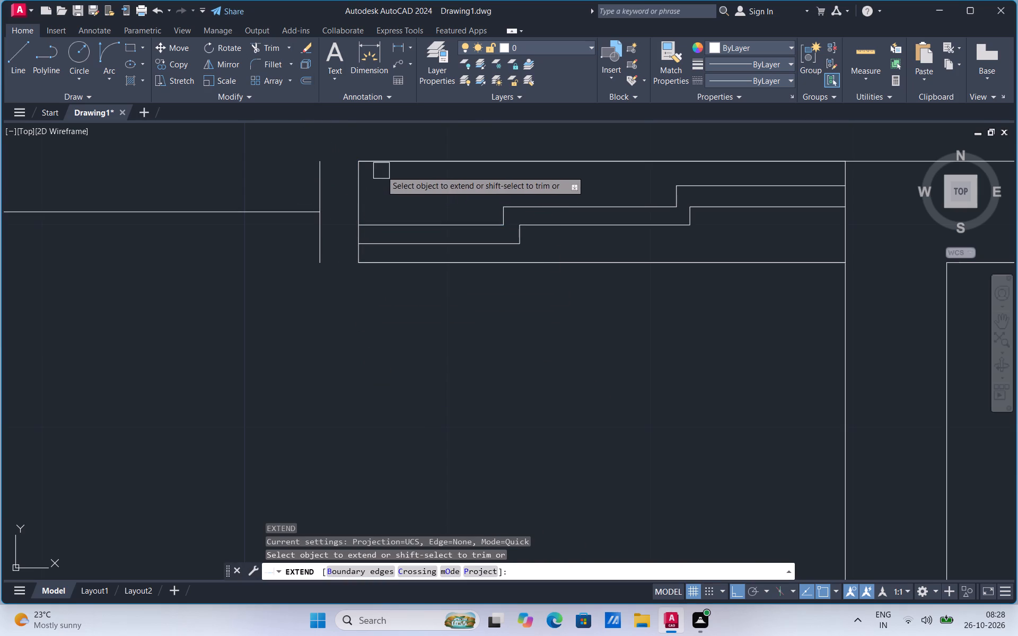
{"action": "left_click", "coordinate": [380, 163]}
{"action": "left_click", "coordinate": [383, 264]}
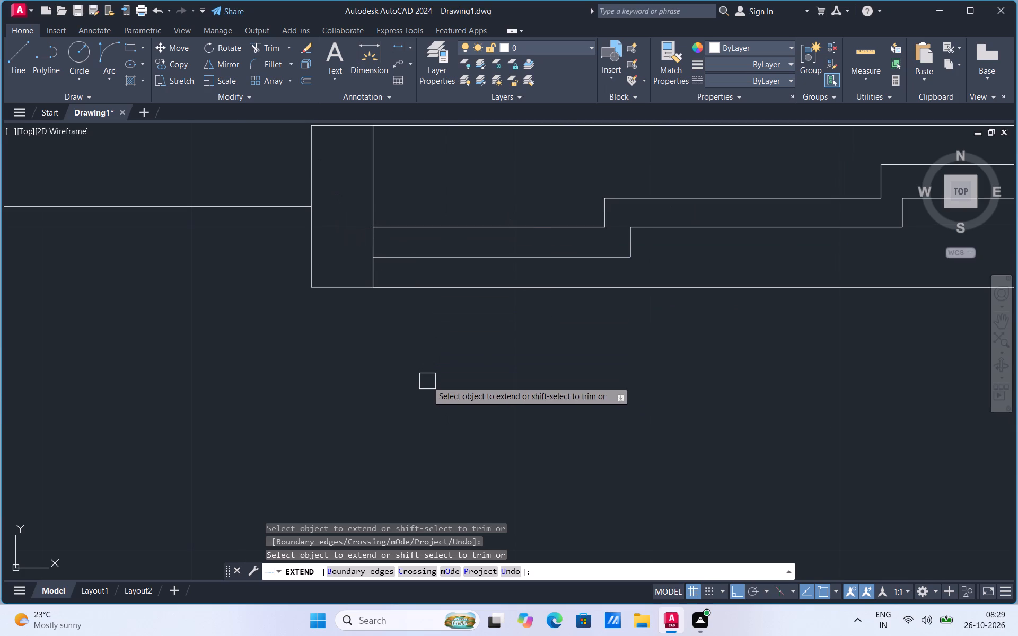
{"action": "key", "text": "Escape"}
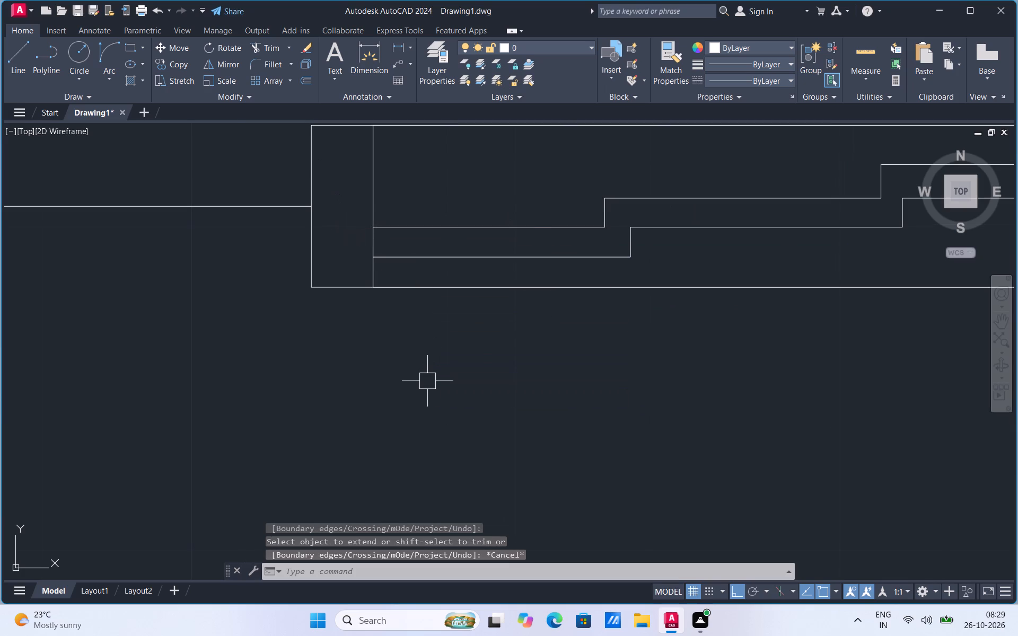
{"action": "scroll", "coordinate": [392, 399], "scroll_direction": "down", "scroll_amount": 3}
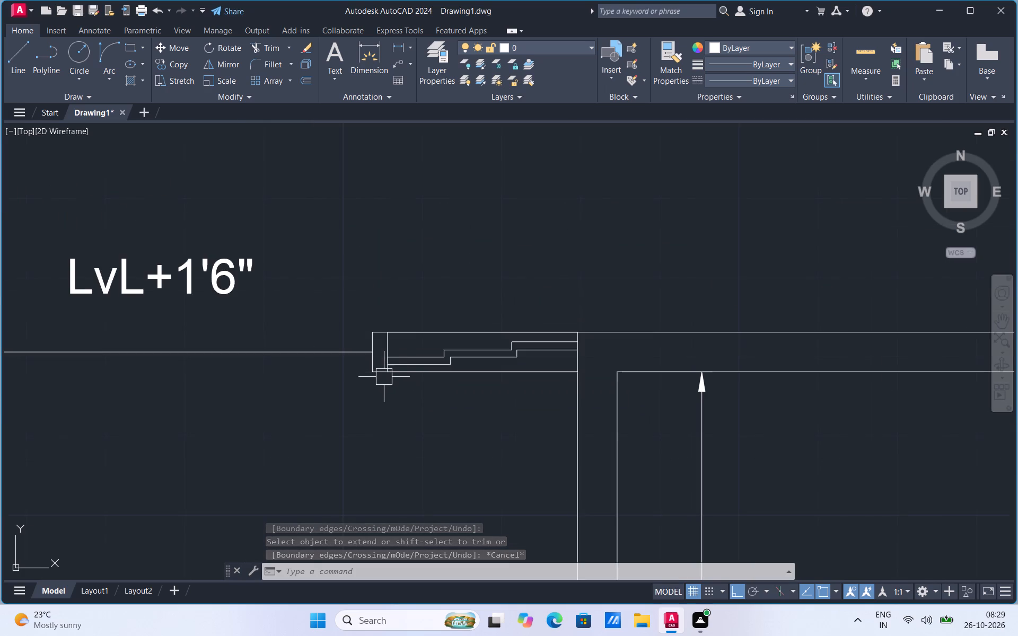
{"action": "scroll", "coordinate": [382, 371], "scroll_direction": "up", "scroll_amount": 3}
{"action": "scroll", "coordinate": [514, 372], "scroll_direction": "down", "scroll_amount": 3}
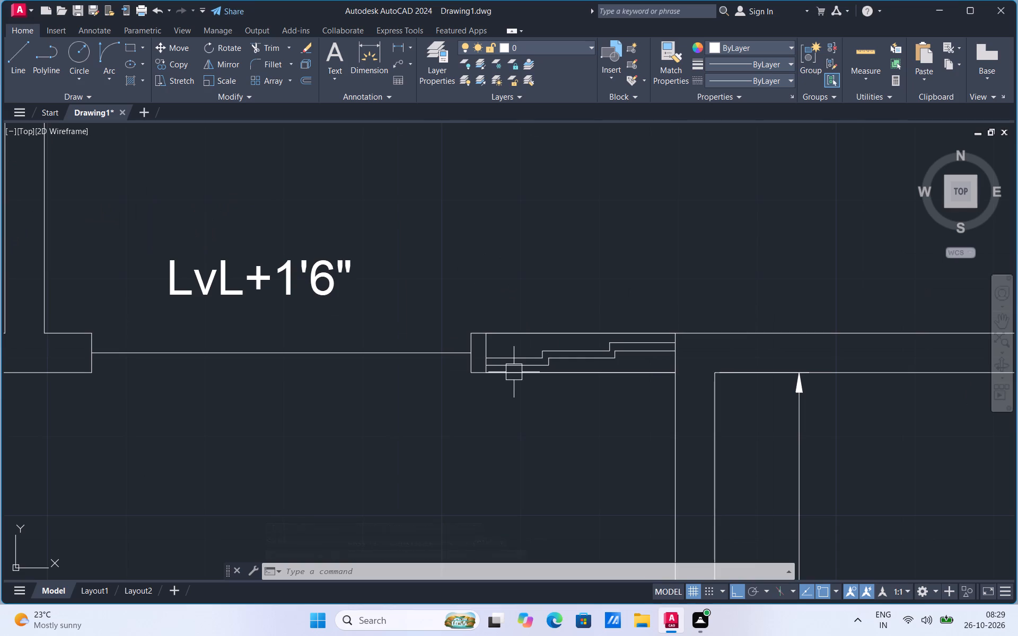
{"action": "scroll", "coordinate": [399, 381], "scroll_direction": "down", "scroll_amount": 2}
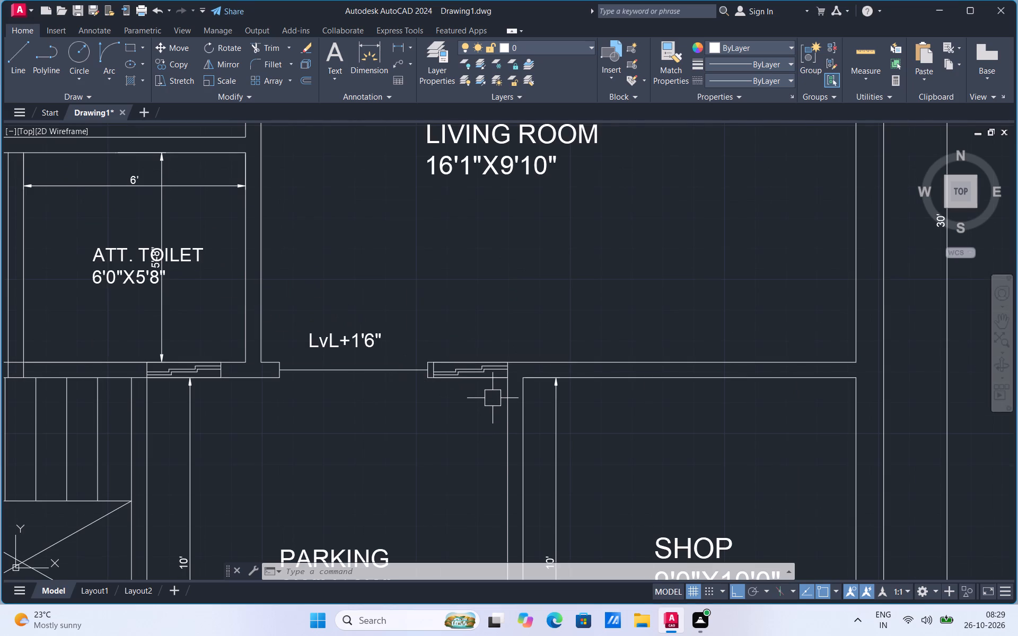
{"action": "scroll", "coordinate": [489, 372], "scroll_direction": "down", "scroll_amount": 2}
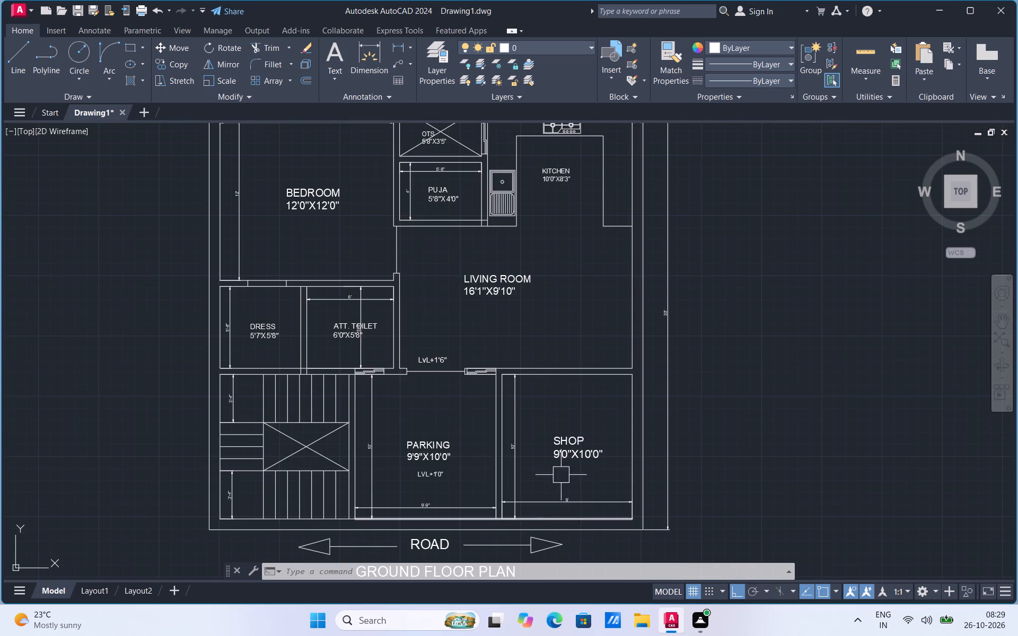
Trim the front wall line across the end of the partition between PARKING and SHOP.
{"action": "scroll", "coordinate": [558, 431], "scroll_direction": "down", "scroll_amount": 1}
{"action": "scroll", "coordinate": [567, 503], "scroll_direction": "up", "scroll_amount": 3}
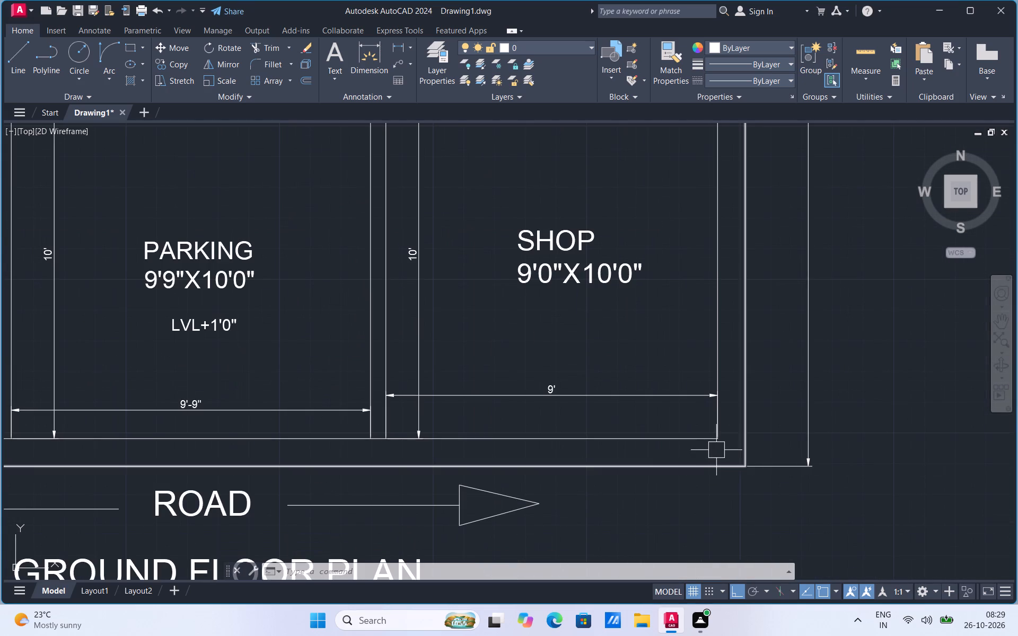
{"action": "scroll", "coordinate": [719, 452], "scroll_direction": "down", "scroll_amount": 1}
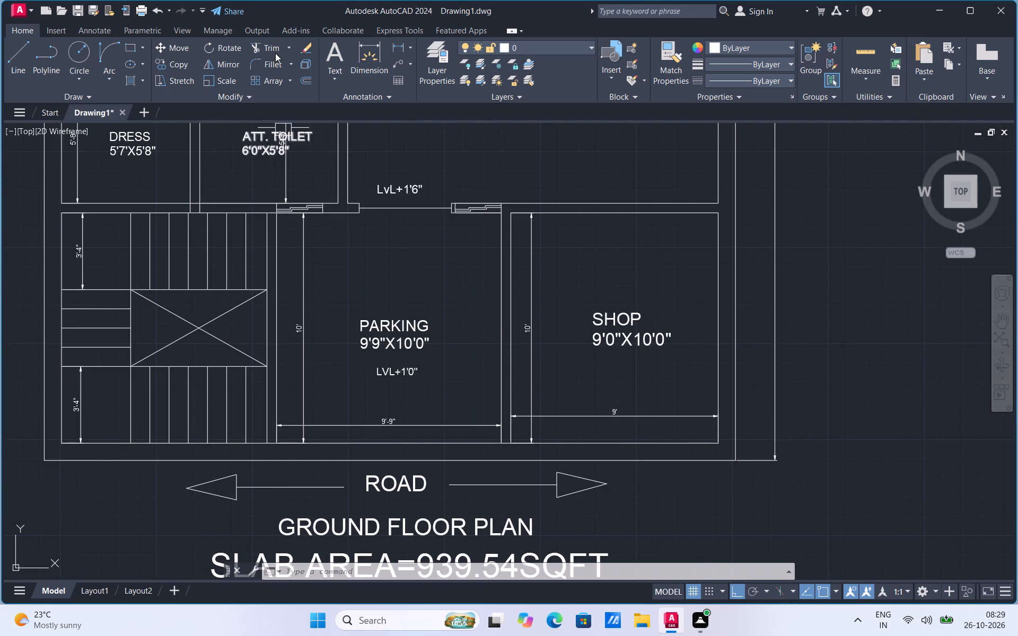
{"action": "left_click", "coordinate": [275, 49]}
{"action": "scroll", "coordinate": [523, 434], "scroll_direction": "up", "scroll_amount": 3}
{"action": "left_click", "coordinate": [449, 482]}
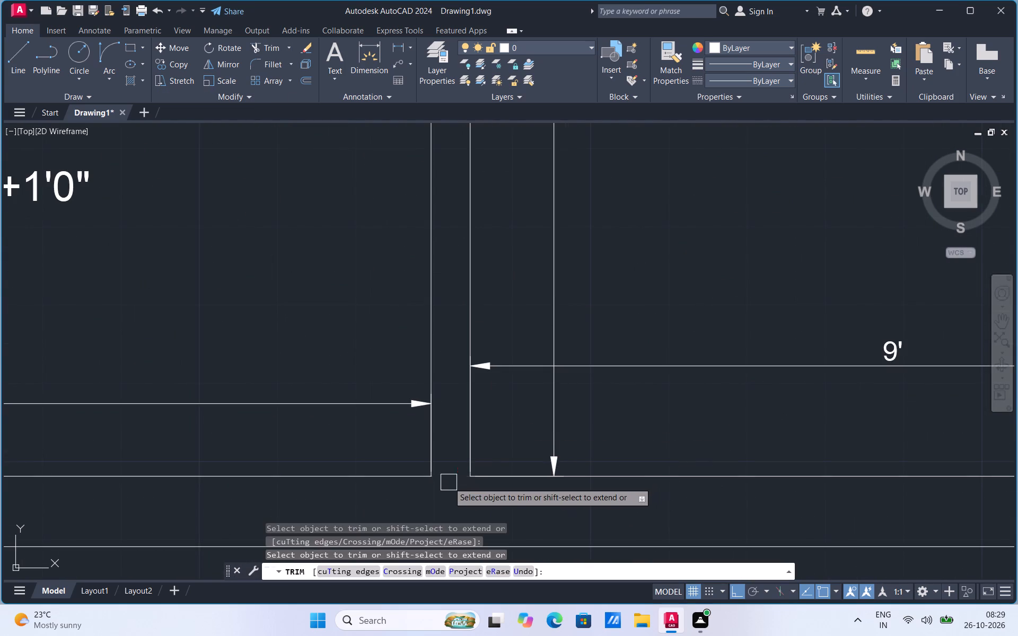
Trim the overlapping lines where the DRESS and ATT. TOILET partition meets the wall above the staircase.
{"action": "scroll", "coordinate": [566, 462], "scroll_direction": "down", "scroll_amount": 5}
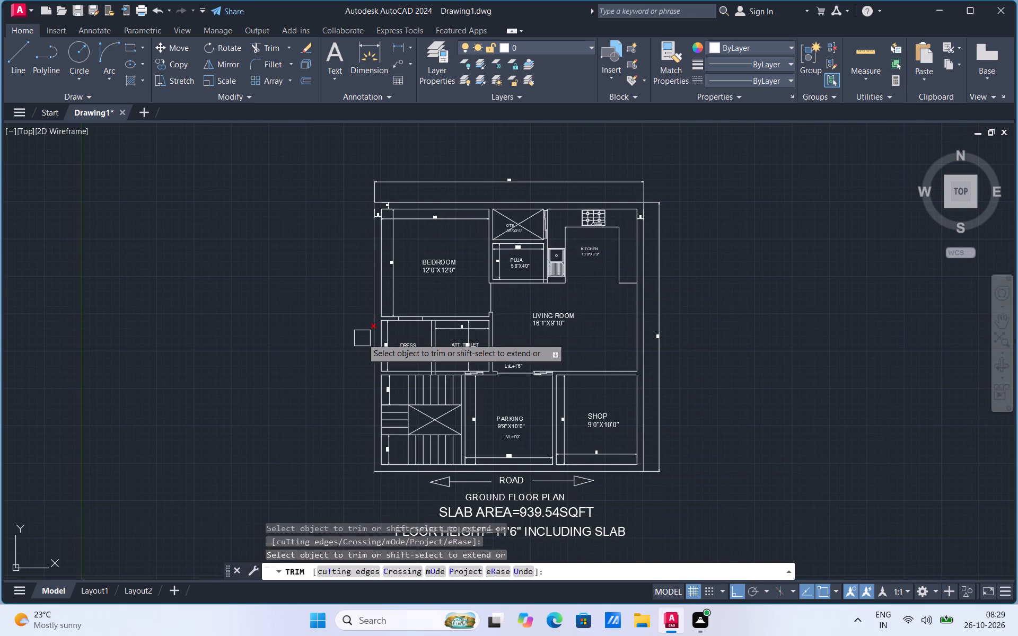
{"action": "scroll", "coordinate": [362, 339], "scroll_direction": "up", "scroll_amount": 1}
{"action": "scroll", "coordinate": [413, 288], "scroll_direction": "down", "scroll_amount": 1}
{"action": "scroll", "coordinate": [413, 288], "scroll_direction": "up", "scroll_amount": 1}
{"action": "scroll", "coordinate": [473, 405], "scroll_direction": "down", "scroll_amount": 1}
{"action": "scroll", "coordinate": [473, 405], "scroll_direction": "up", "scroll_amount": 2}
{"action": "scroll", "coordinate": [472, 340], "scroll_direction": "down", "scroll_amount": 2}
{"action": "scroll", "coordinate": [472, 340], "scroll_direction": "up", "scroll_amount": 2}
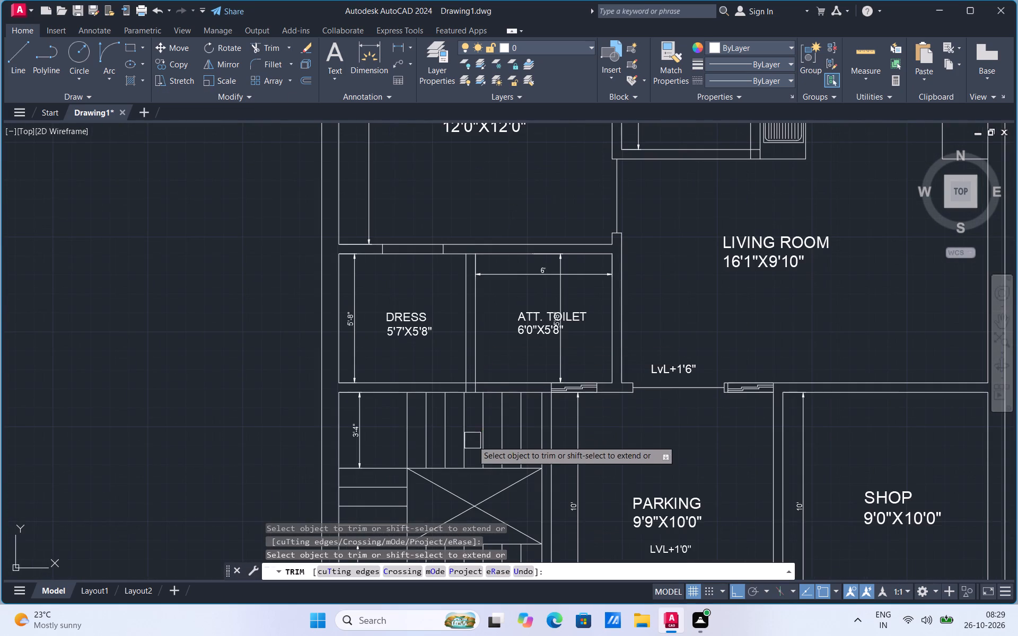
{"action": "scroll", "coordinate": [469, 383], "scroll_direction": "down", "scroll_amount": 2}
{"action": "scroll", "coordinate": [469, 383], "scroll_direction": "up", "scroll_amount": 5}
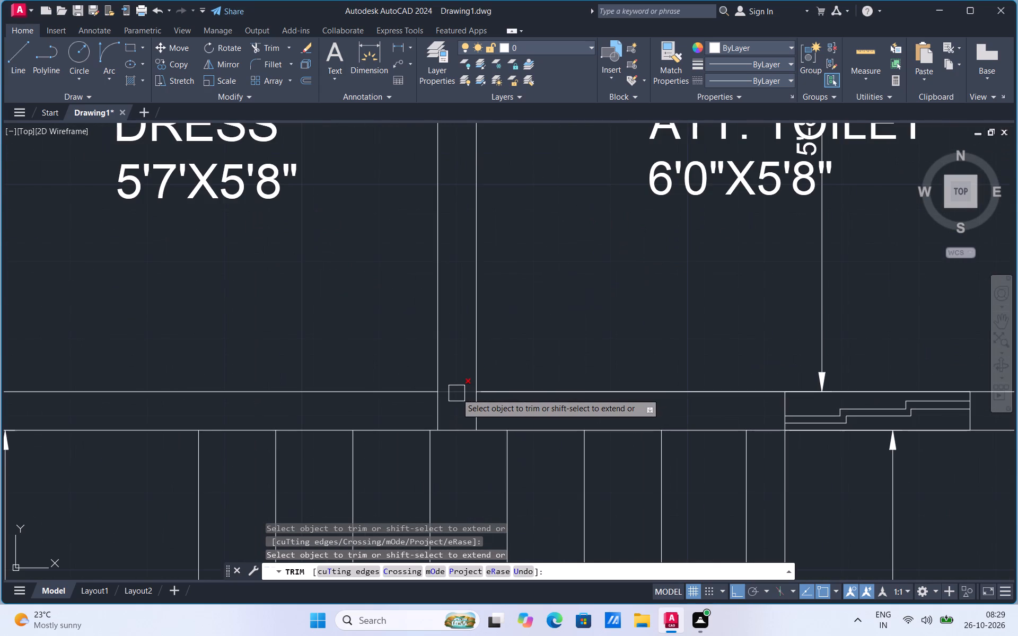
{"action": "left_click", "coordinate": [457, 393]}
{"action": "left_click", "coordinate": [437, 417]}
{"action": "left_click", "coordinate": [475, 414]}
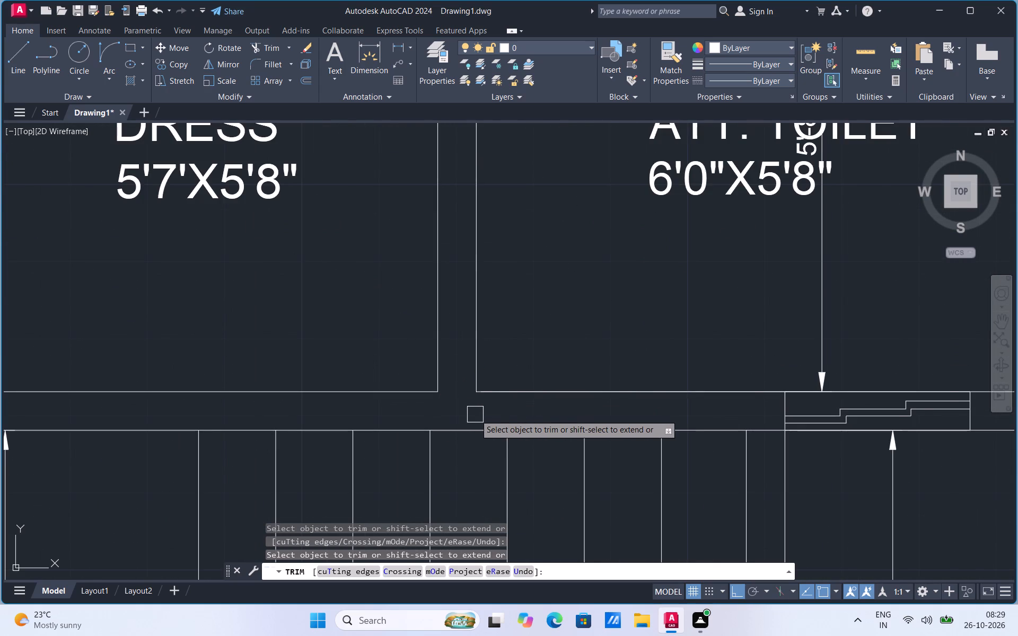
Draw a door jamb line across the DRESS and ATT. TOILET partition, 1' below its upper end, extended to both wall faces.
{"action": "scroll", "coordinate": [475, 414], "scroll_direction": "down", "scroll_amount": 2}
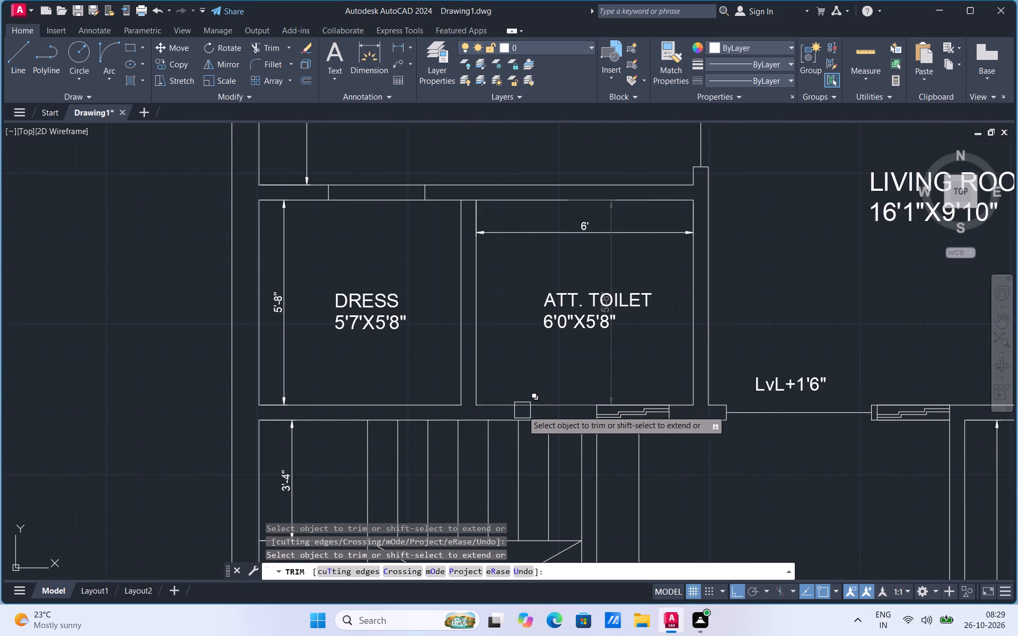
{"action": "scroll", "coordinate": [437, 154], "scroll_direction": "up", "scroll_amount": 1}
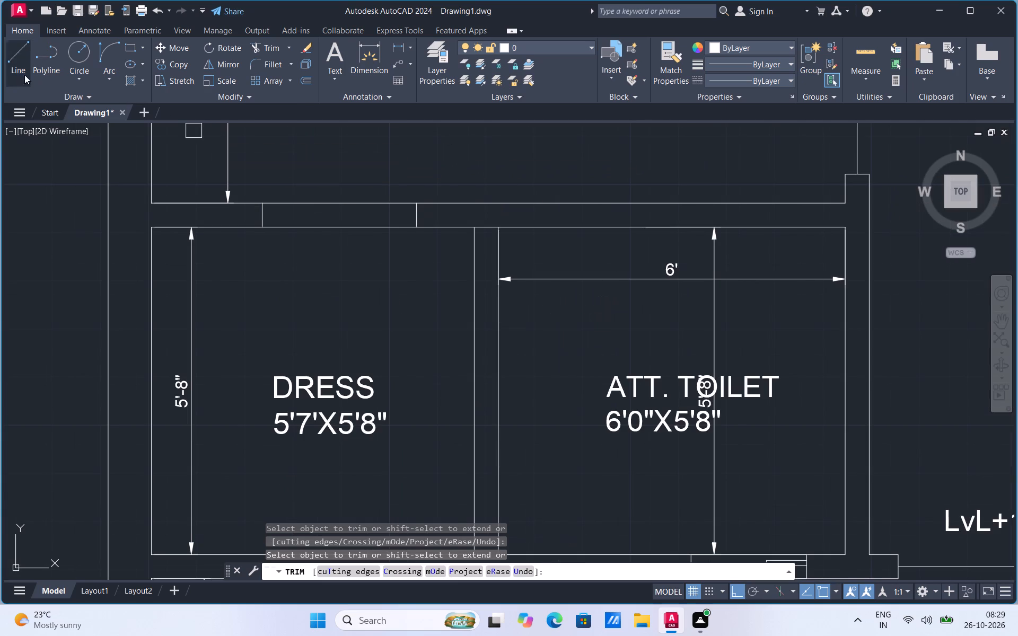
{"action": "left_click", "coordinate": [17, 72]}
{"action": "scroll", "coordinate": [456, 224], "scroll_direction": "up", "scroll_amount": 2}
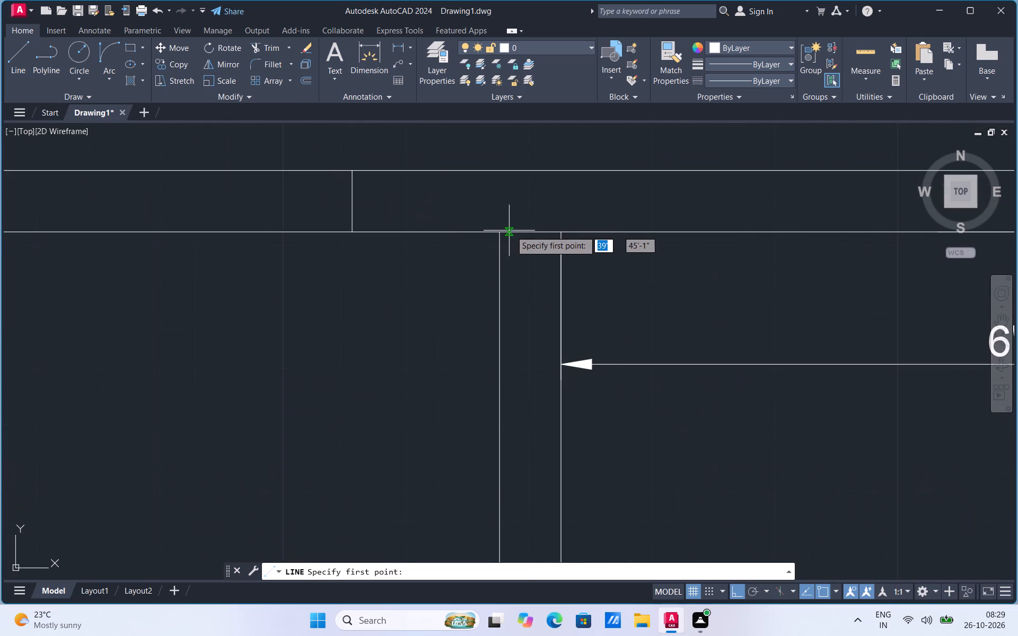
{"action": "left_click", "coordinate": [530, 233]}
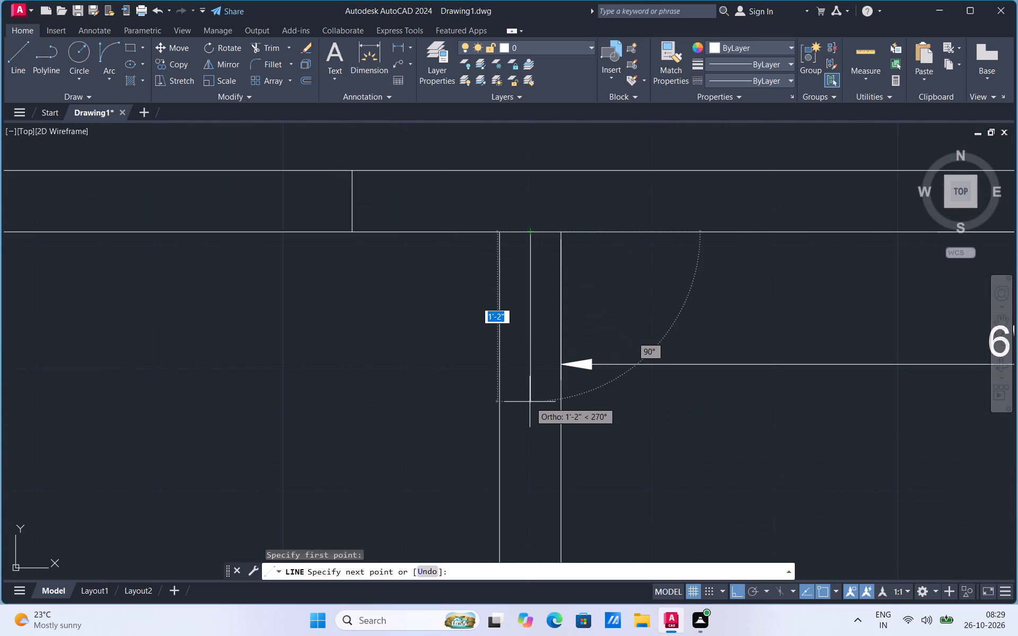
{"action": "type", "text": "1'"}
{"action": "key", "text": "Return"}
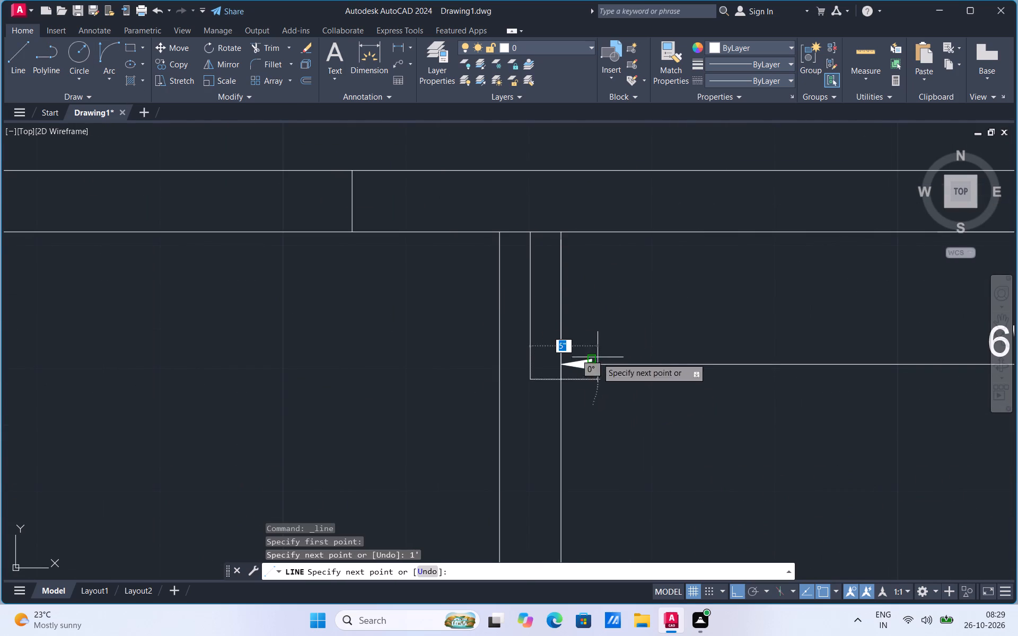
{"action": "left_click", "coordinate": [560, 379]}
{"action": "key", "text": "Escape"}
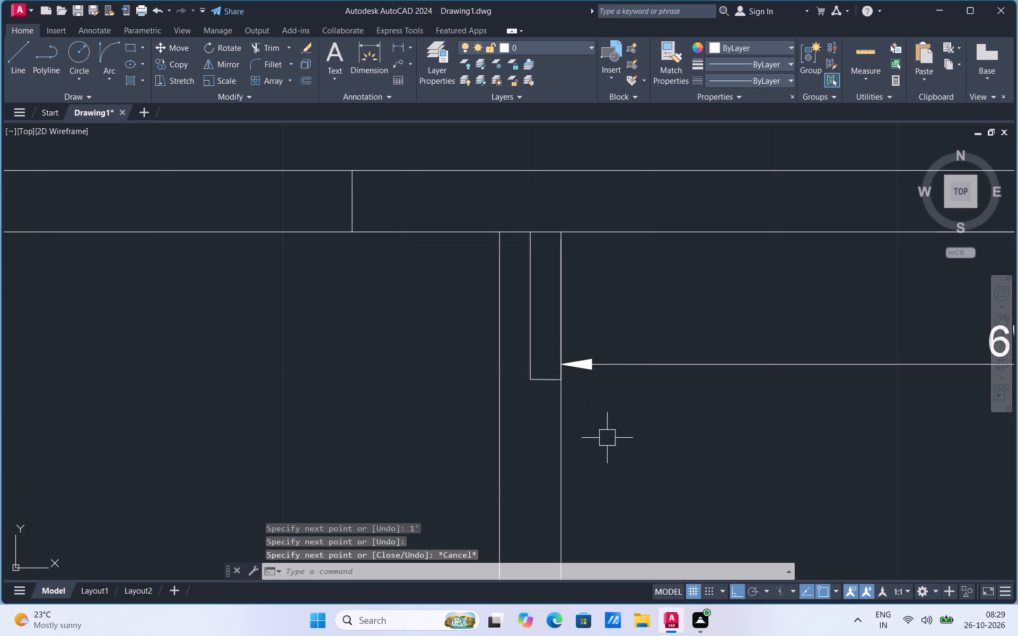
{"action": "key", "text": "e"}
{"action": "key", "text": "x"}
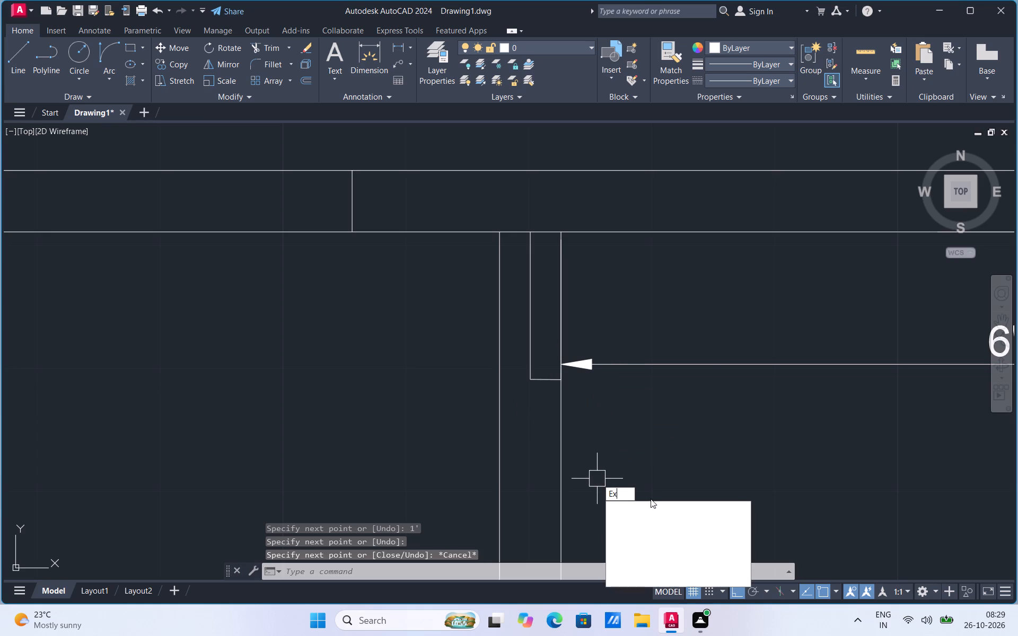
{"action": "left_click", "coordinate": [654, 506]}
{"action": "left_click", "coordinate": [544, 384]}
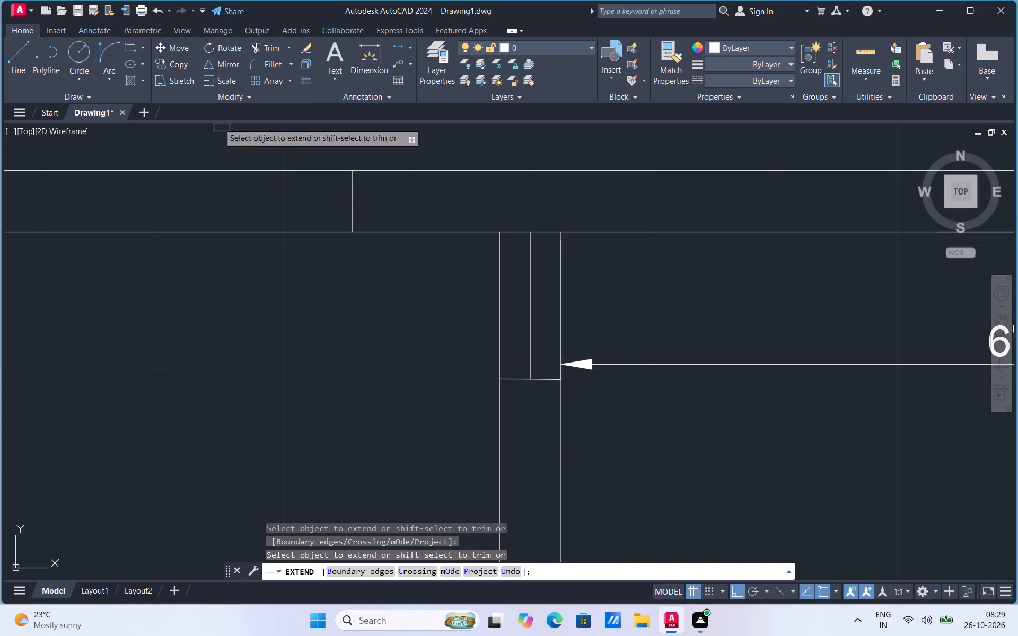
Trim away the 1' guide line and the wall line crossing the partition's upper end.
{"action": "left_click", "coordinate": [266, 42]}
{"action": "left_click", "coordinate": [528, 252]}
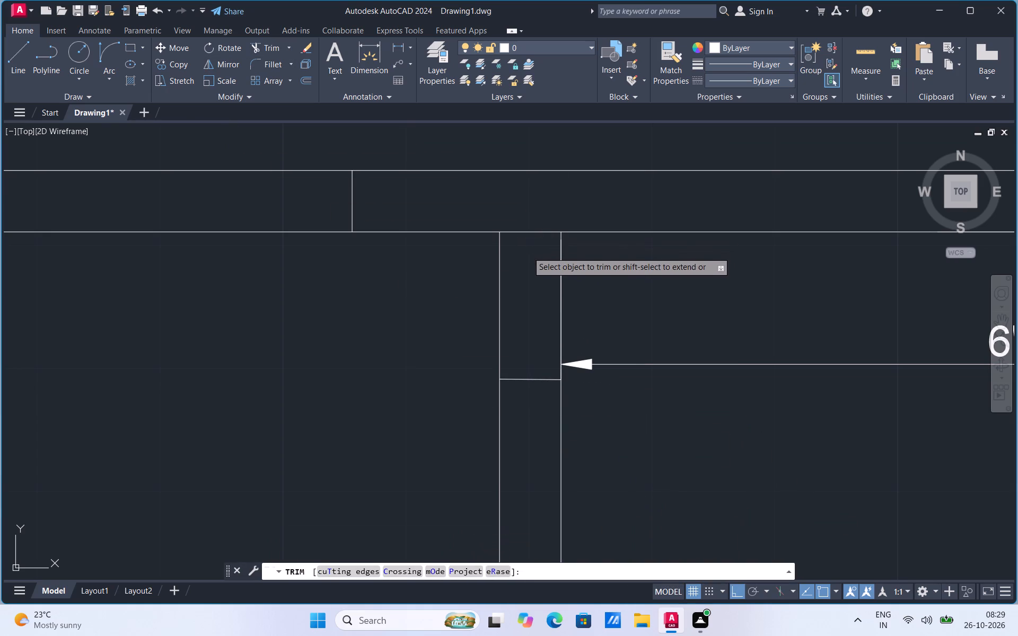
{"action": "left_click", "coordinate": [530, 231]}
{"action": "scroll", "coordinate": [530, 231], "scroll_direction": "down", "scroll_amount": 3}
{"action": "scroll", "coordinate": [545, 292], "scroll_direction": "up", "scroll_amount": 2}
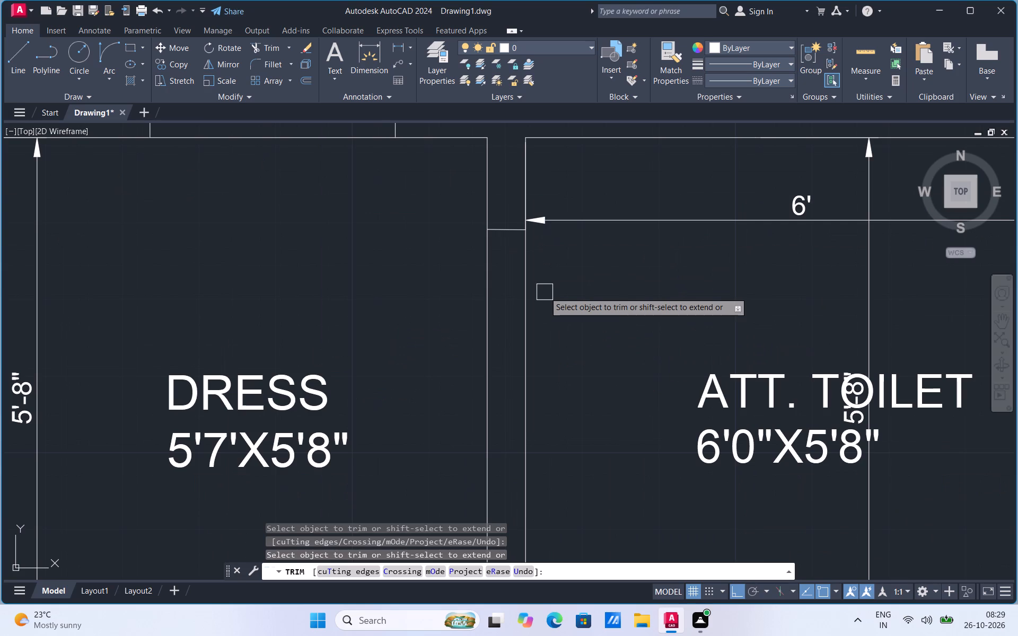
{"action": "key", "text": "Escape"}
Draw a second jamb line across the partition, 2'8" below the first, extended to both wall faces.
{"action": "scroll", "coordinate": [534, 257], "scroll_direction": "down", "scroll_amount": 3}
{"action": "scroll", "coordinate": [538, 294], "scroll_direction": "up", "scroll_amount": 1}
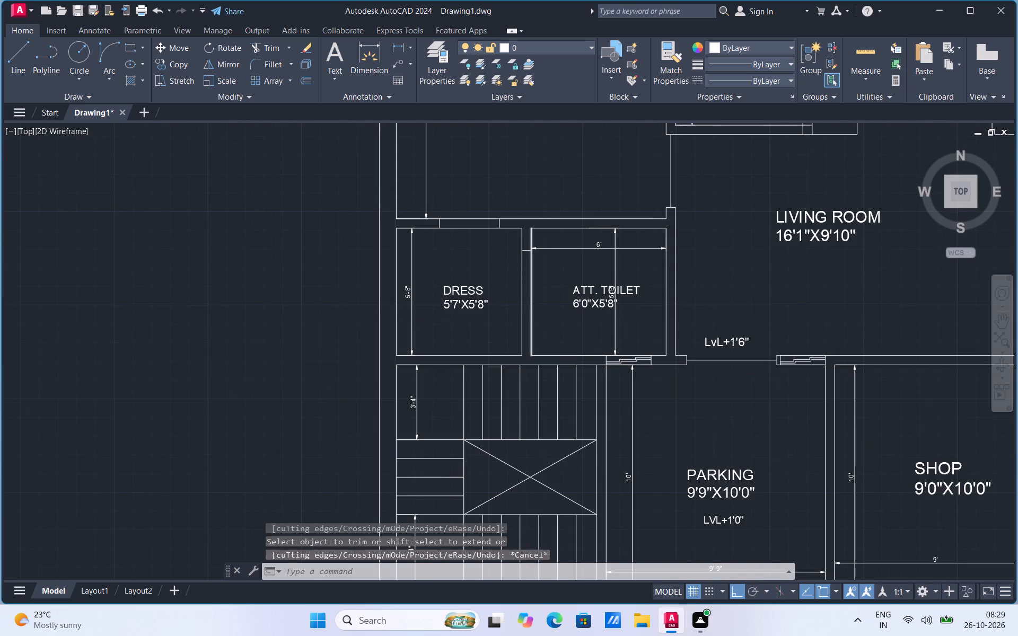
{"action": "left_click", "coordinate": [17, 65]}
{"action": "scroll", "coordinate": [524, 222], "scroll_direction": "up", "scroll_amount": 2}
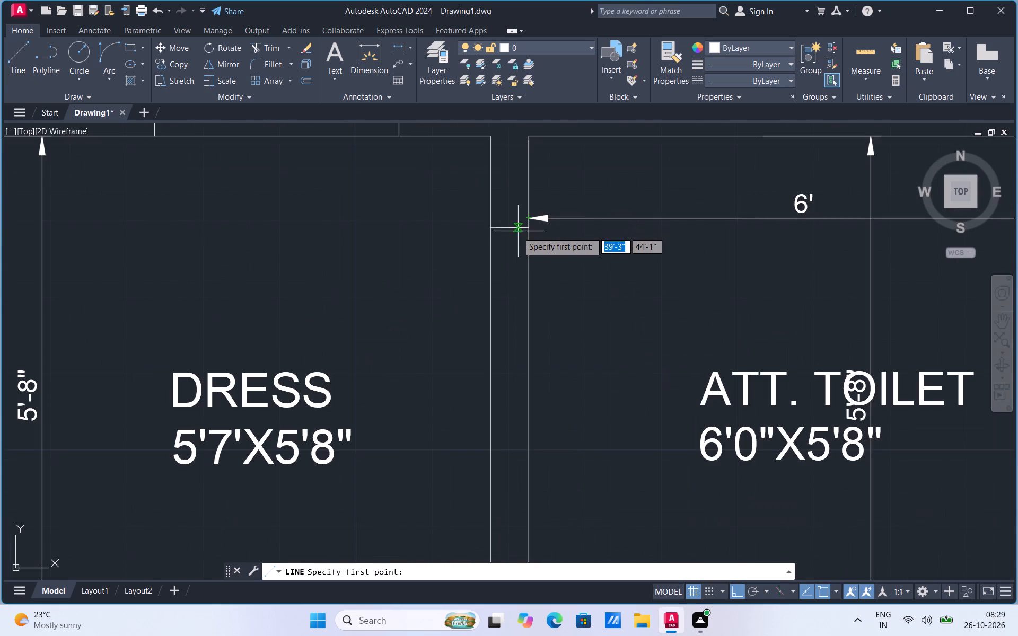
{"action": "left_click", "coordinate": [513, 227]}
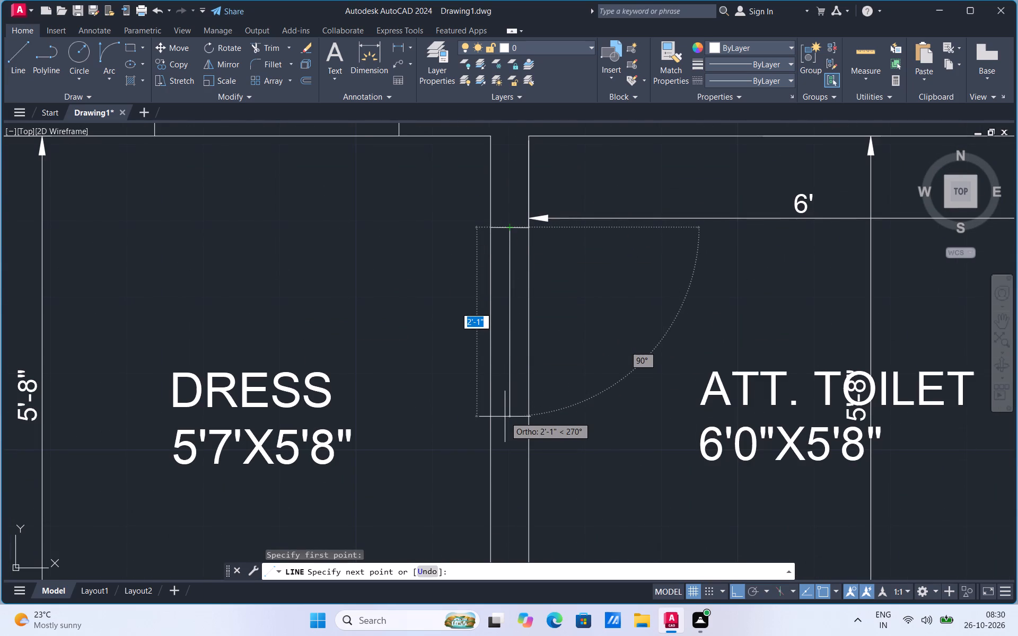
{"action": "type", "text": "2'8\""}
{"action": "key", "text": "Return"}
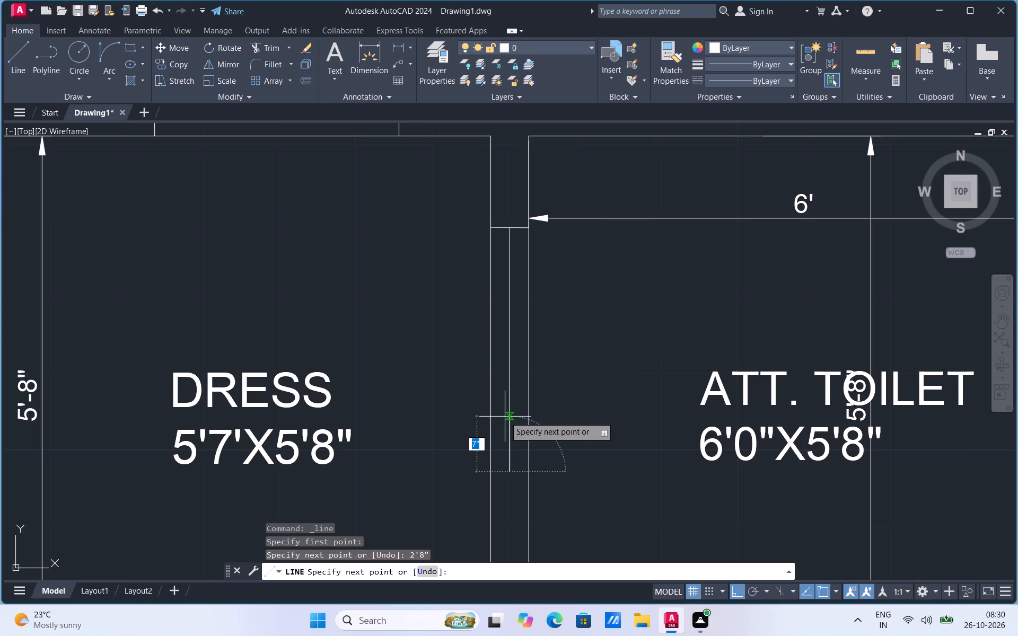
{"action": "left_click", "coordinate": [529, 469]}
{"action": "key", "text": "Escape"}
{"action": "type", "text": "ex"}
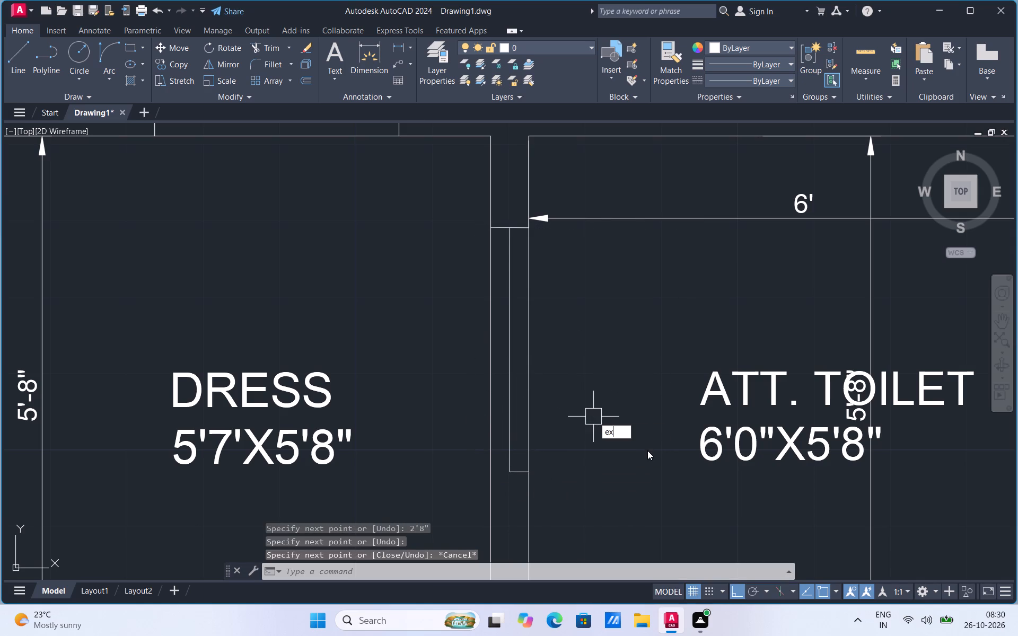
{"action": "left_click", "coordinate": [648, 447]}
{"action": "scroll", "coordinate": [516, 476], "scroll_direction": "up", "scroll_amount": 3}
{"action": "left_click", "coordinate": [519, 460]}
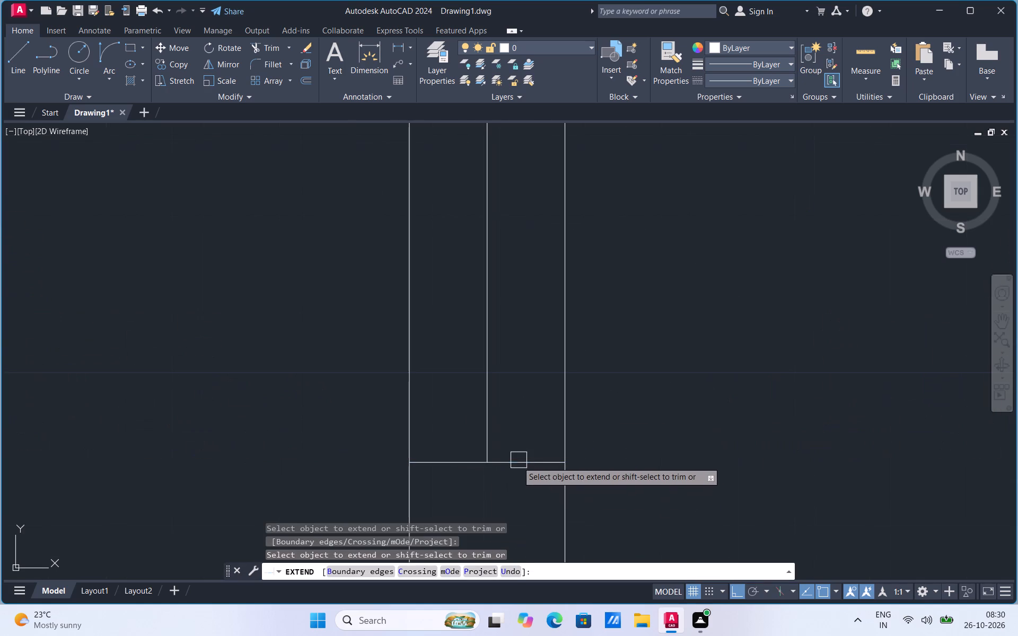
Trim the wall faces and guide line between the two jambs to open the doorway between DRESS and ATT. TOILET.
{"action": "scroll", "coordinate": [508, 444], "scroll_direction": "down", "scroll_amount": 3}
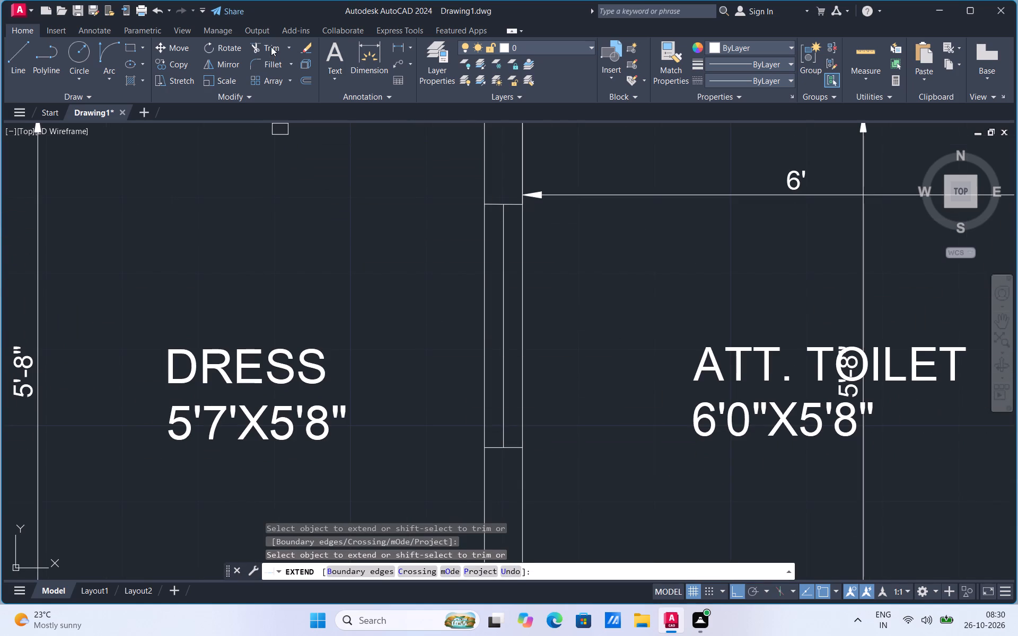
{"action": "left_click", "coordinate": [271, 44]}
{"action": "left_click_drag", "start_coordinate": [366, 304], "coordinate": [591, 291]}
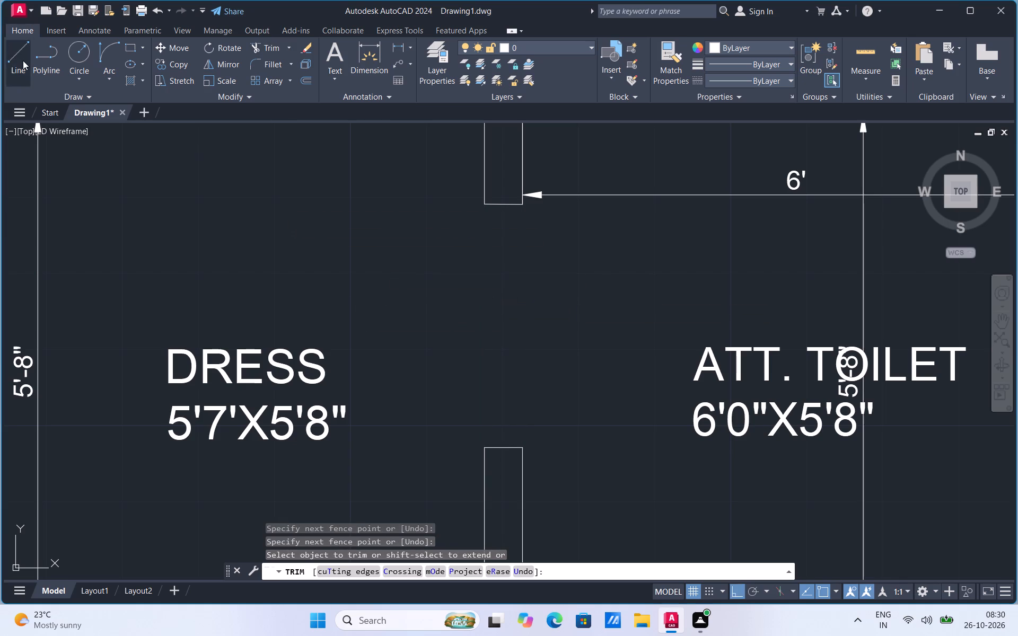
Draw a threshold line along the middle of the new doorway from the upper jamb to the lower jamb.
{"action": "left_click", "coordinate": [23, 60]}
{"action": "left_click", "coordinate": [507, 202]}
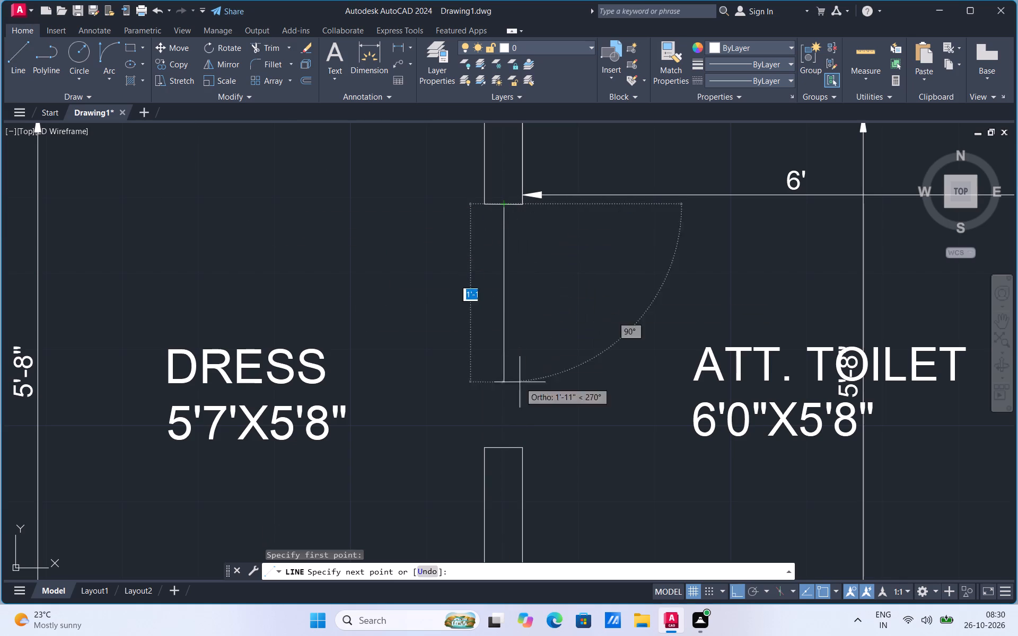
{"action": "left_click", "coordinate": [506, 449]}
{"action": "key", "text": "Escape"}
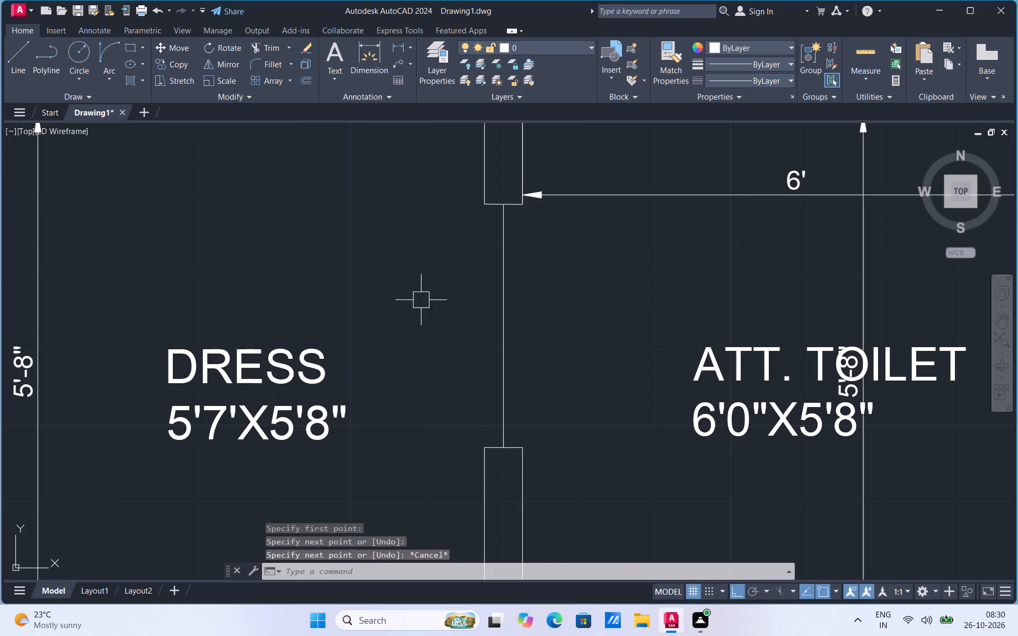
Draw a 5' by 9" rectangle in the empty space beside the staircase, outside the plan.
{"action": "scroll", "coordinate": [432, 296], "scroll_direction": "down", "scroll_amount": 3}
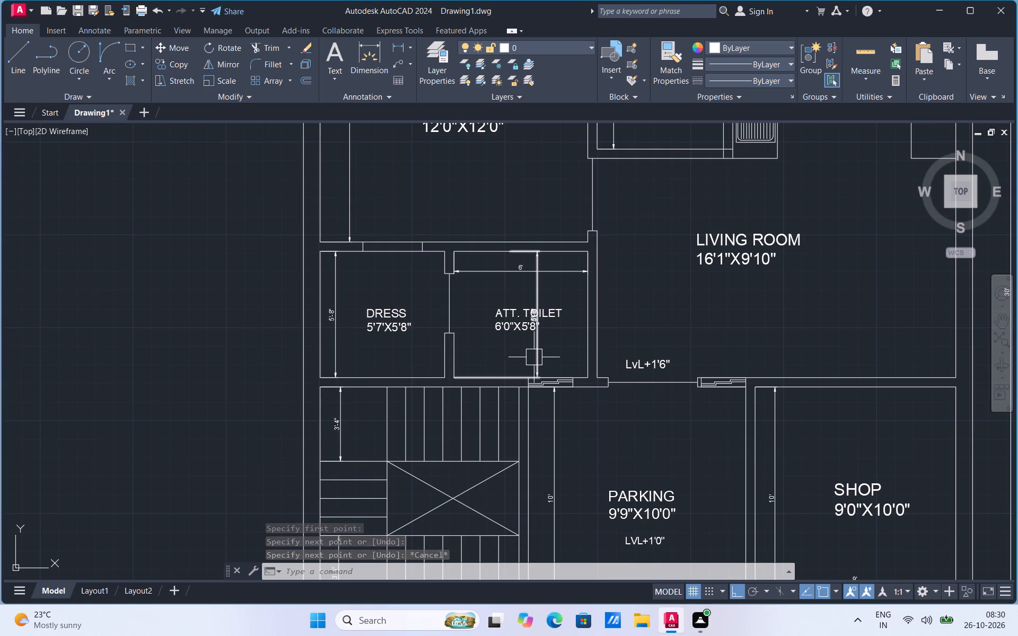
{"action": "left_click", "coordinate": [140, 44]}
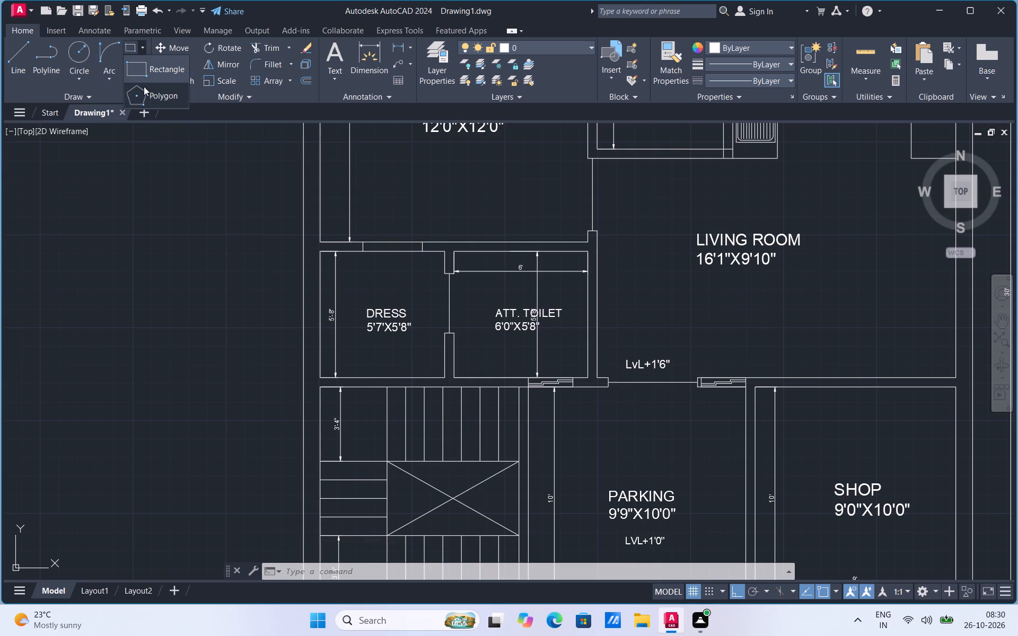
{"action": "left_click", "coordinate": [142, 74]}
{"action": "left_click_drag", "start_coordinate": [185, 388], "coordinate": [187, 374]}
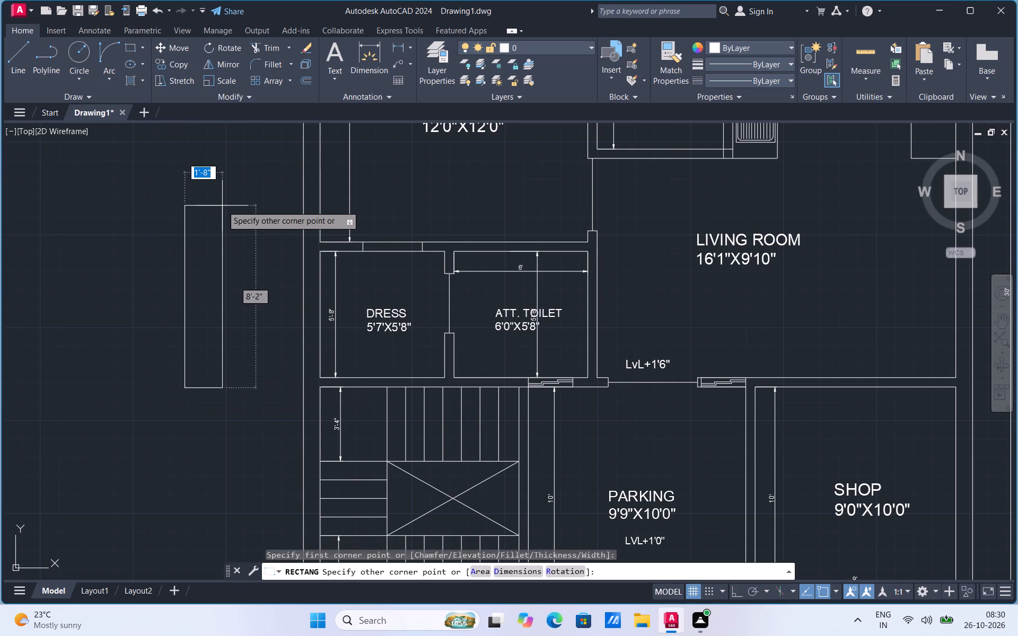
{"action": "type", "text": "5',9"}
{"action": "key", "text": "Return"}
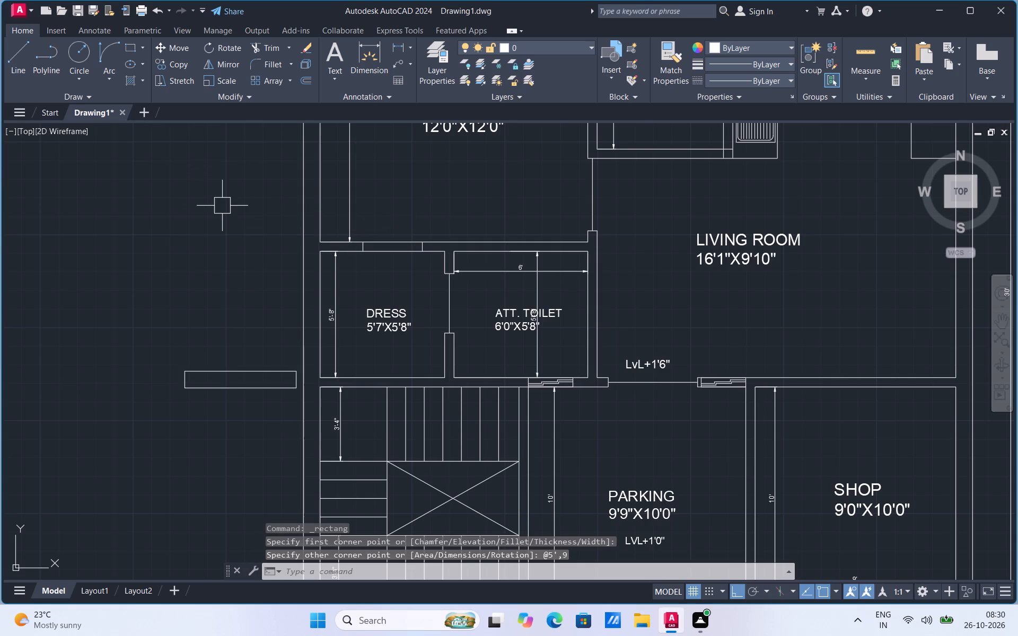
Rotate the 5' by 9" rectangle 90° about its lower-left corner so it stands upright.
{"action": "scroll", "coordinate": [495, 322], "scroll_direction": "down", "scroll_amount": 1}
{"action": "left_click", "coordinate": [340, 367]}
{"action": "right_click", "coordinate": [340, 368]}
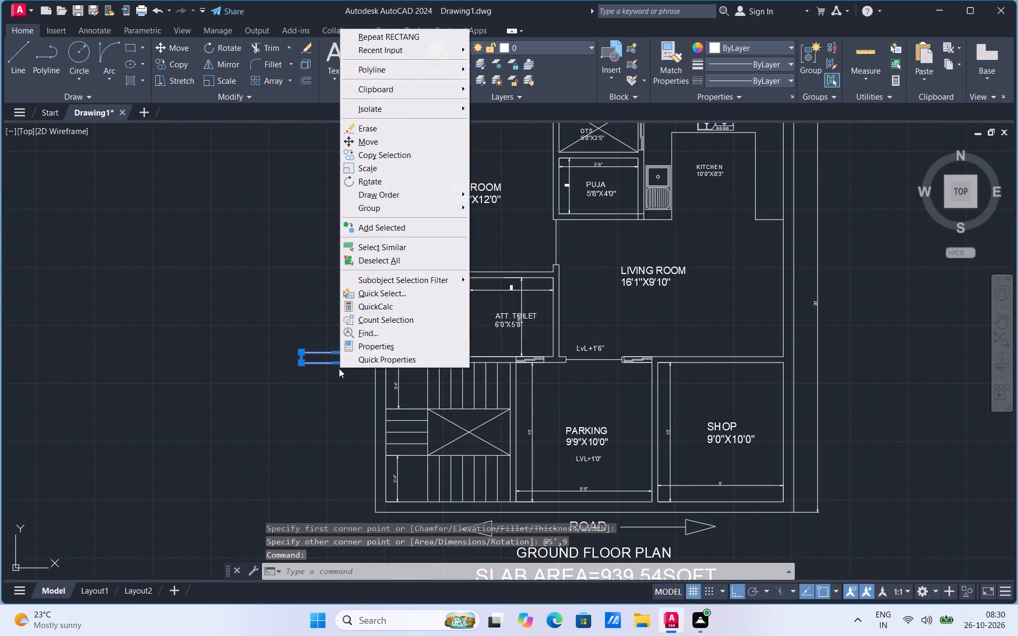
{"action": "left_click", "coordinate": [366, 180]}
{"action": "left_click", "coordinate": [299, 366]}
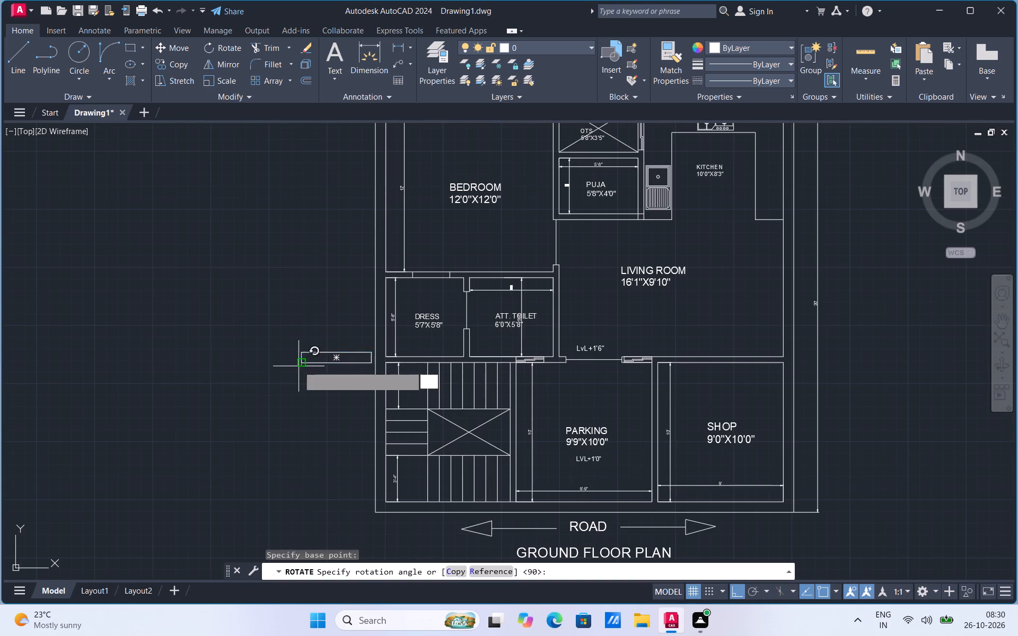
{"action": "left_click", "coordinate": [263, 290]}
{"action": "scroll", "coordinate": [283, 332], "scroll_direction": "up", "scroll_amount": 3}
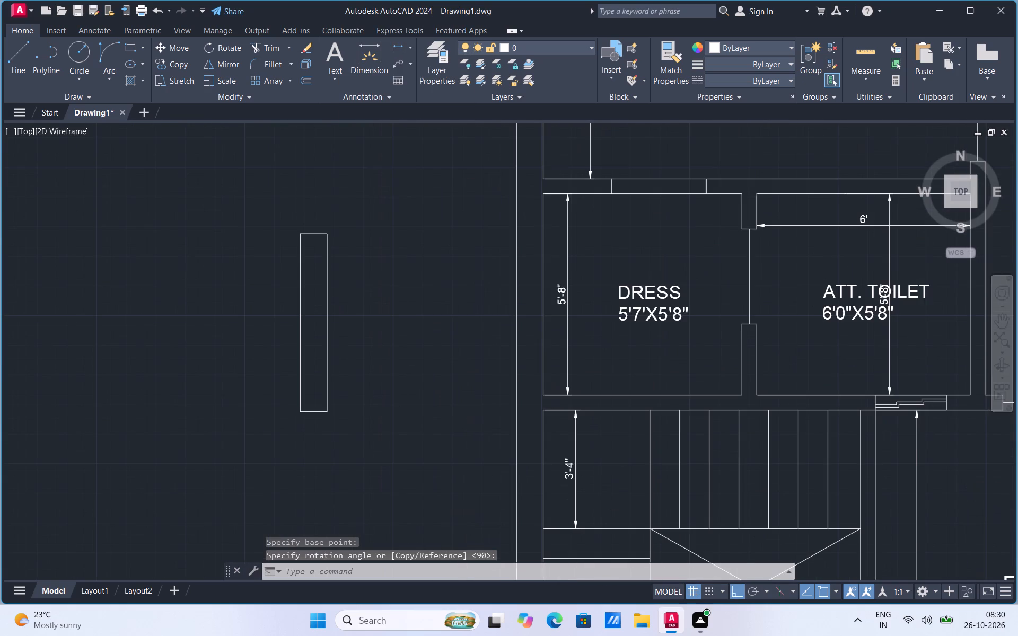
{"action": "scroll", "coordinate": [321, 269], "scroll_direction": "up", "scroll_amount": 1}
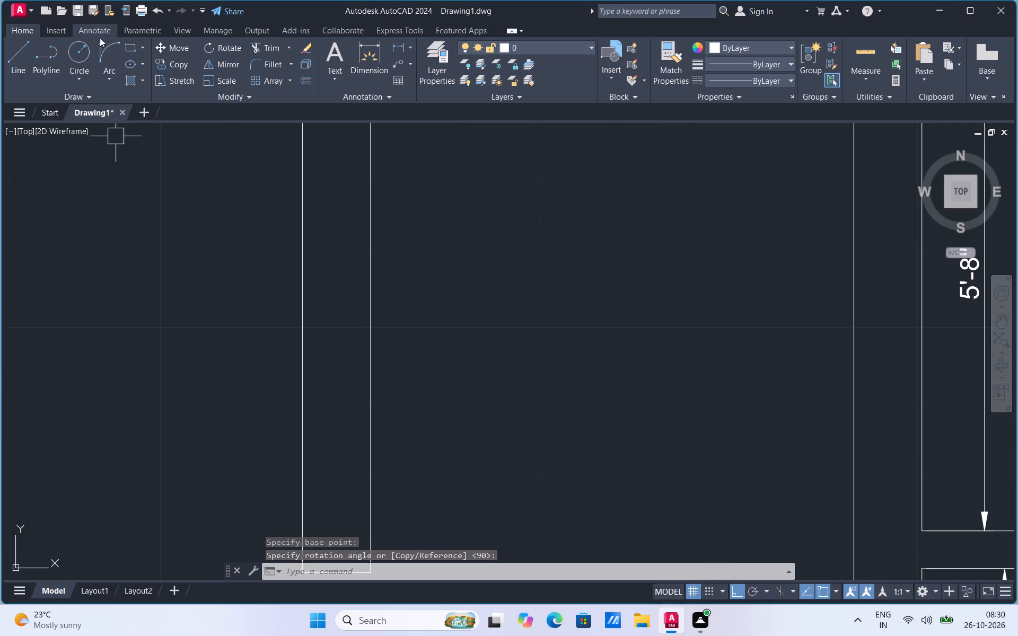
Draw a narrow rectangle about 4'-6" tall inside the upright 5' by 9" rectangle, inset from its edges.
{"action": "left_click", "coordinate": [143, 48]}
{"action": "left_click", "coordinate": [141, 72]}
{"action": "scroll", "coordinate": [323, 328], "scroll_direction": "down", "scroll_amount": 3}
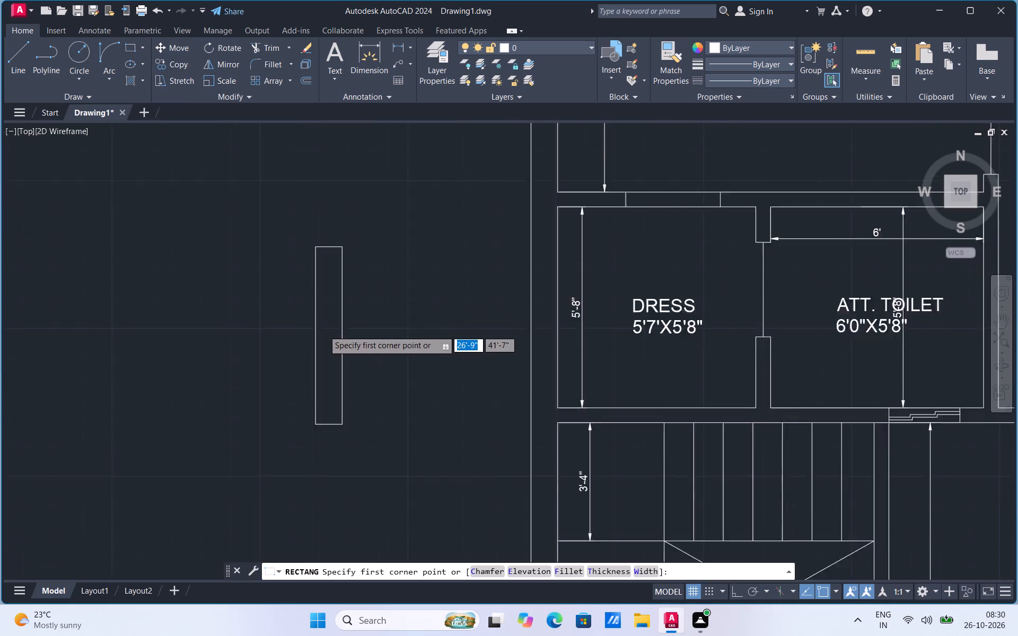
{"action": "scroll", "coordinate": [322, 372], "scroll_direction": "up", "scroll_amount": 3}
{"action": "left_click", "coordinate": [320, 425]}
{"action": "scroll", "coordinate": [320, 425], "scroll_direction": "down", "scroll_amount": 2}
{"action": "scroll", "coordinate": [332, 264], "scroll_direction": "up", "scroll_amount": 2}
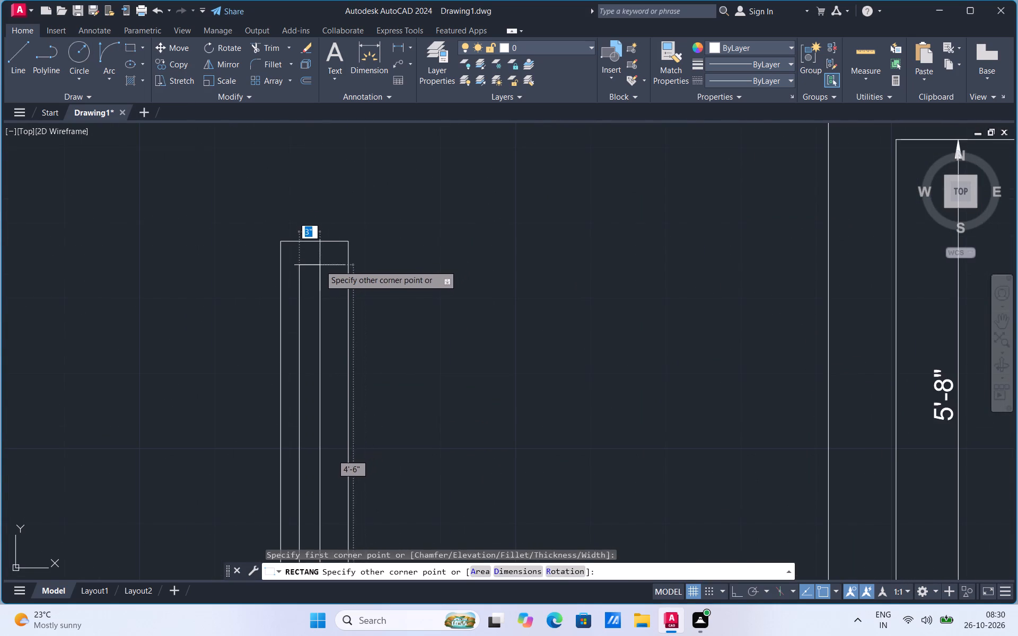
{"action": "left_click", "coordinate": [316, 264]}
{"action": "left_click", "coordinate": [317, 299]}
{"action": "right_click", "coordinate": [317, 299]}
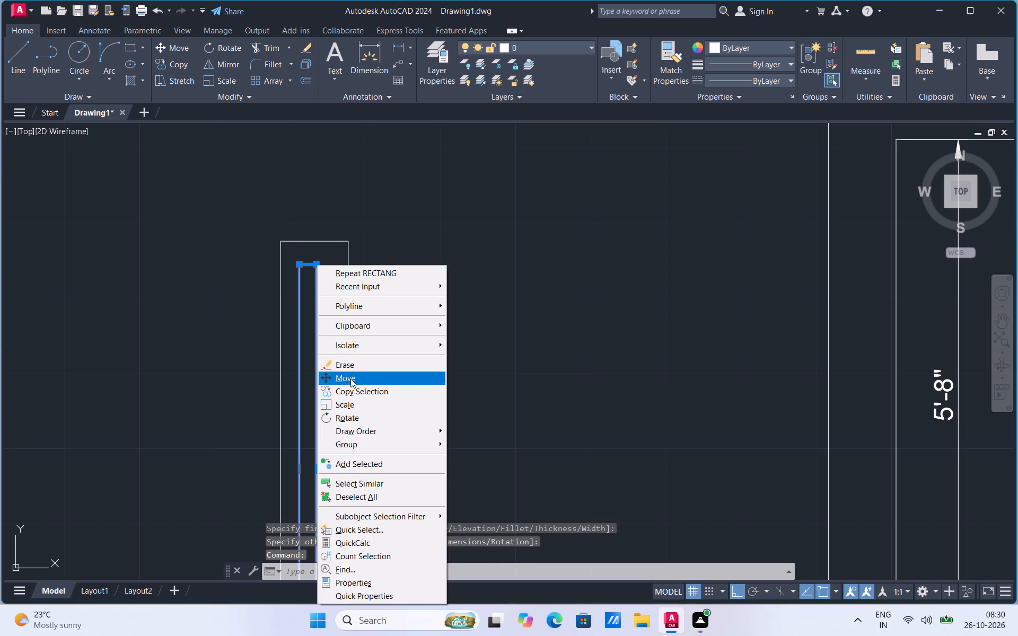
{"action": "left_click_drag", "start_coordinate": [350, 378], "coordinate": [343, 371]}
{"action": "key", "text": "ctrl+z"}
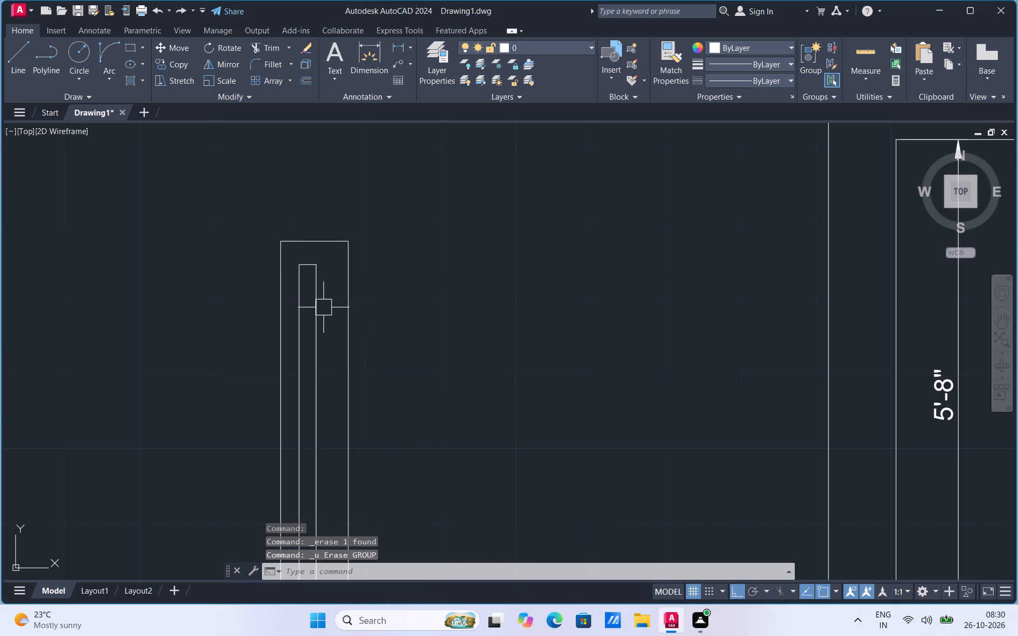
Move the narrow inner rectangle slightly to the right within the 9" wide outer rectangle.
{"action": "left_click", "coordinate": [322, 311]}
{"action": "right_click", "coordinate": [322, 311]}
{"action": "left_click", "coordinate": [358, 376]}
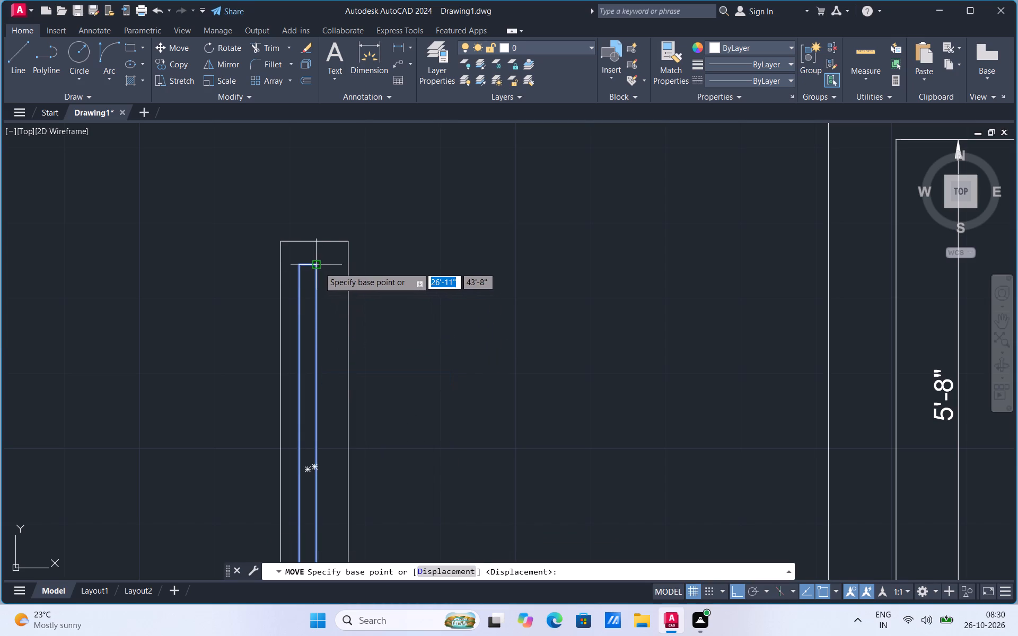
{"action": "left_click", "coordinate": [317, 267]}
{"action": "left_click", "coordinate": [328, 267]}
{"action": "scroll", "coordinate": [372, 207], "scroll_direction": "down", "scroll_amount": 2}
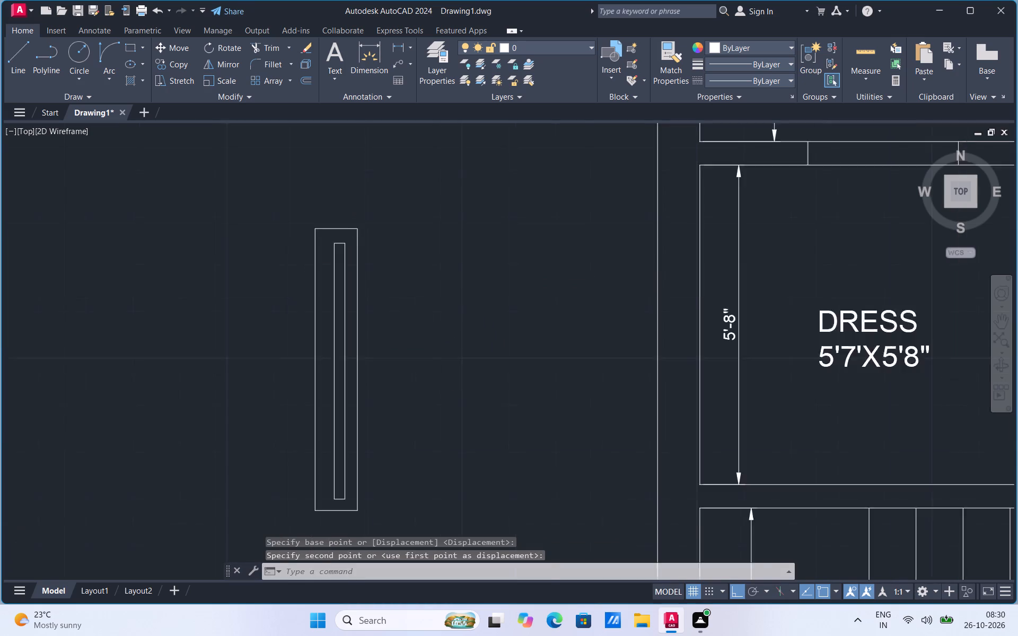
Draw a tapered outline along the inner rectangle's left side: slanted line from its top-left corner, vertical line, slanted line to its bottom-left corner.
{"action": "scroll", "coordinate": [352, 264], "scroll_direction": "up", "scroll_amount": 2}
{"action": "left_click", "coordinate": [16, 69]}
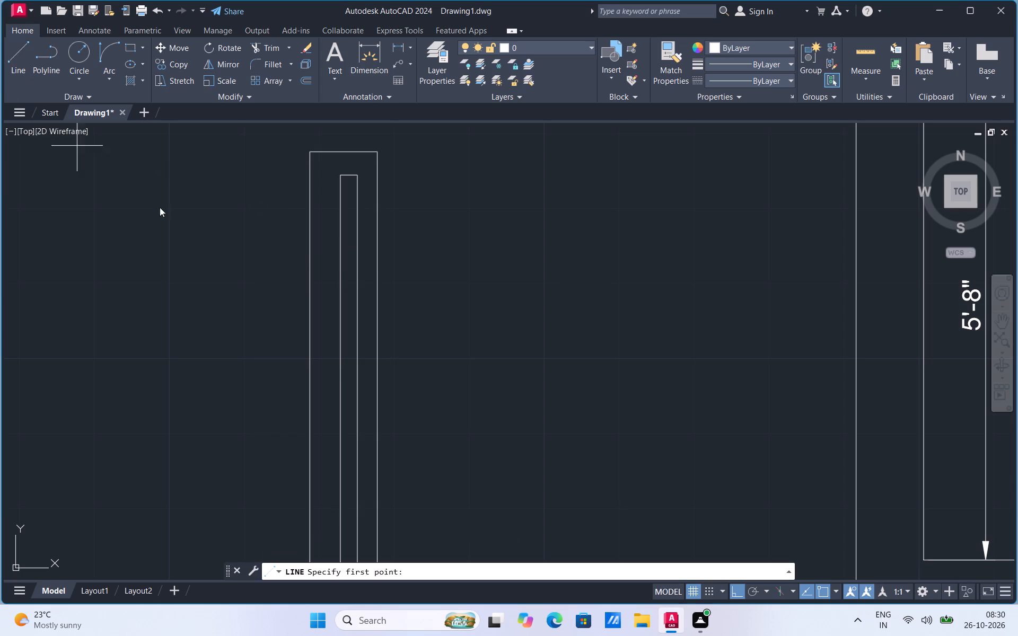
{"action": "scroll", "coordinate": [341, 196], "scroll_direction": "up", "scroll_amount": 1}
{"action": "left_click", "coordinate": [341, 162]}
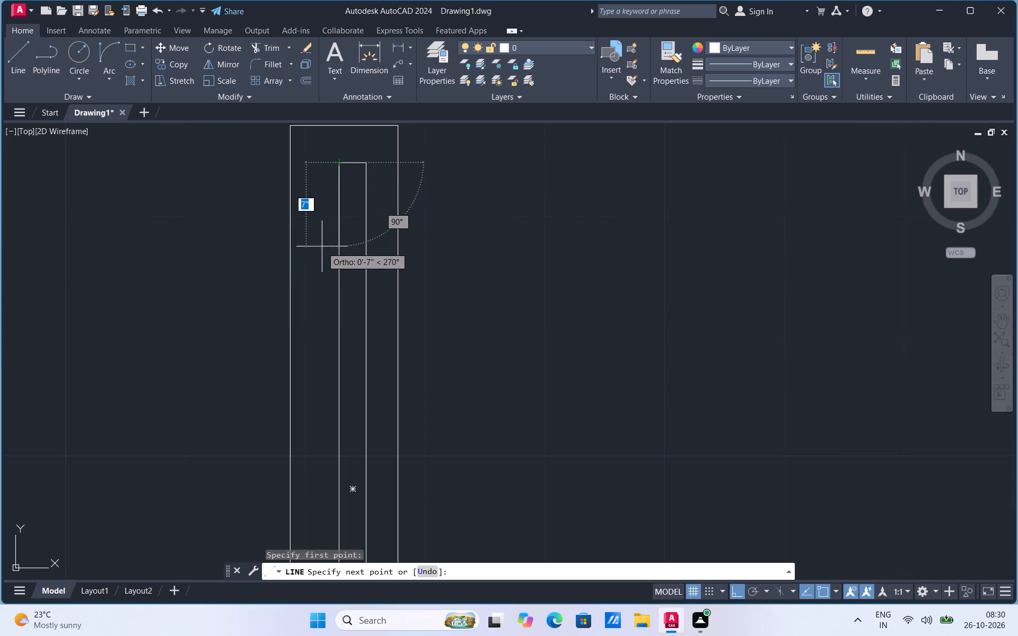
{"action": "left_click", "coordinate": [733, 590]}
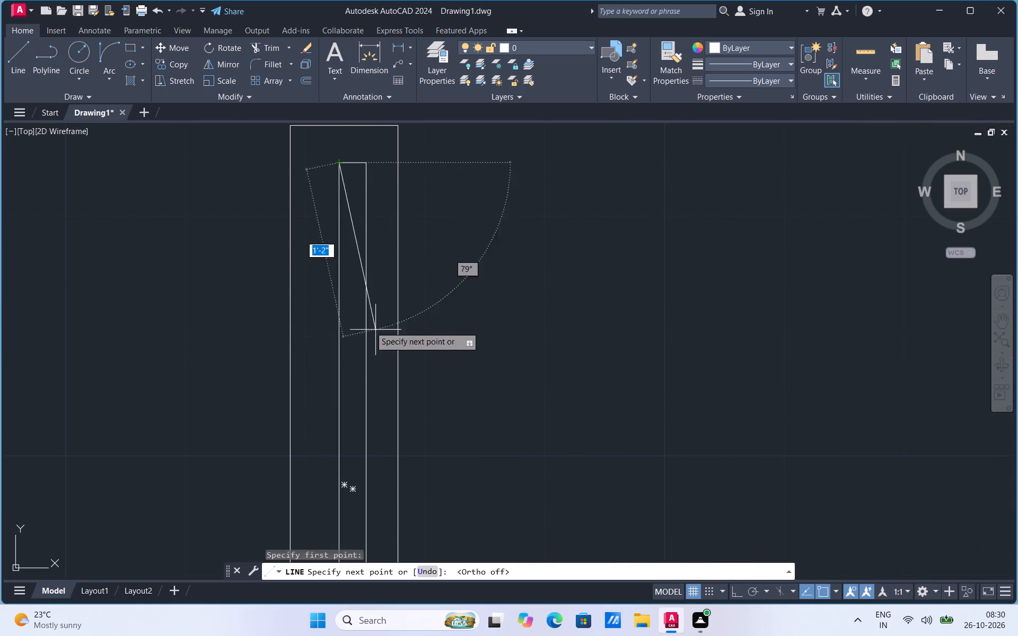
{"action": "left_click", "coordinate": [315, 245]}
{"action": "scroll", "coordinate": [324, 215], "scroll_direction": "down", "scroll_amount": 2}
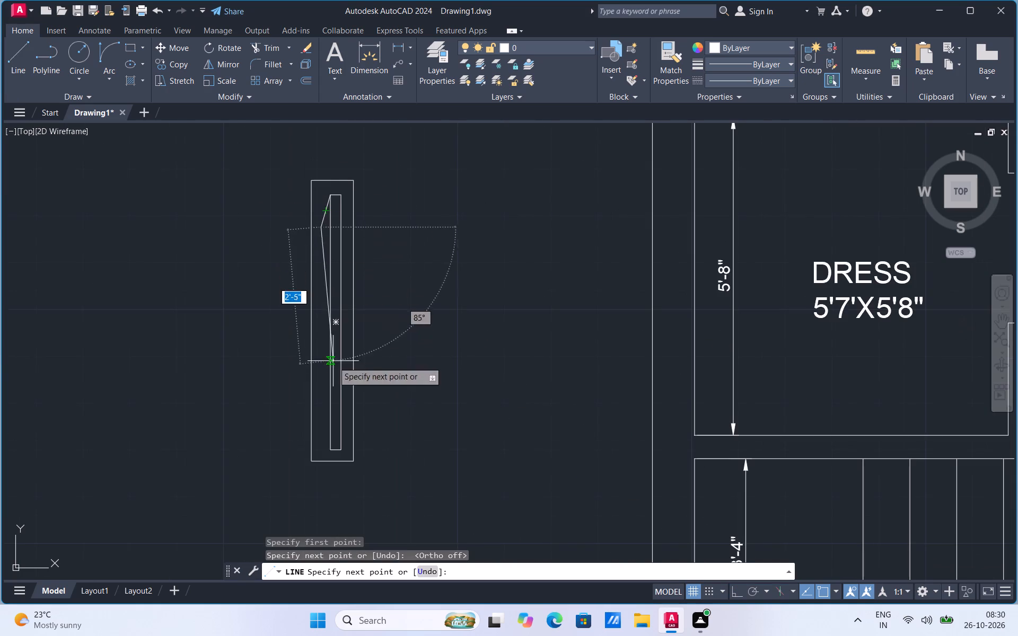
{"action": "scroll", "coordinate": [320, 421], "scroll_direction": "up", "scroll_amount": 2}
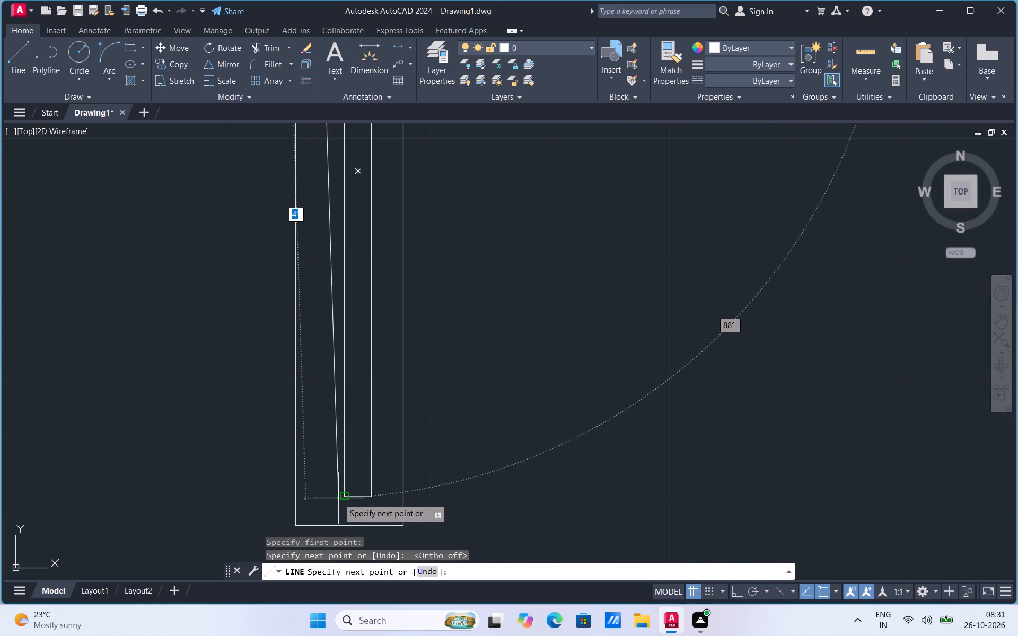
{"action": "left_click", "coordinate": [734, 593]}
{"action": "left_click", "coordinate": [324, 392]}
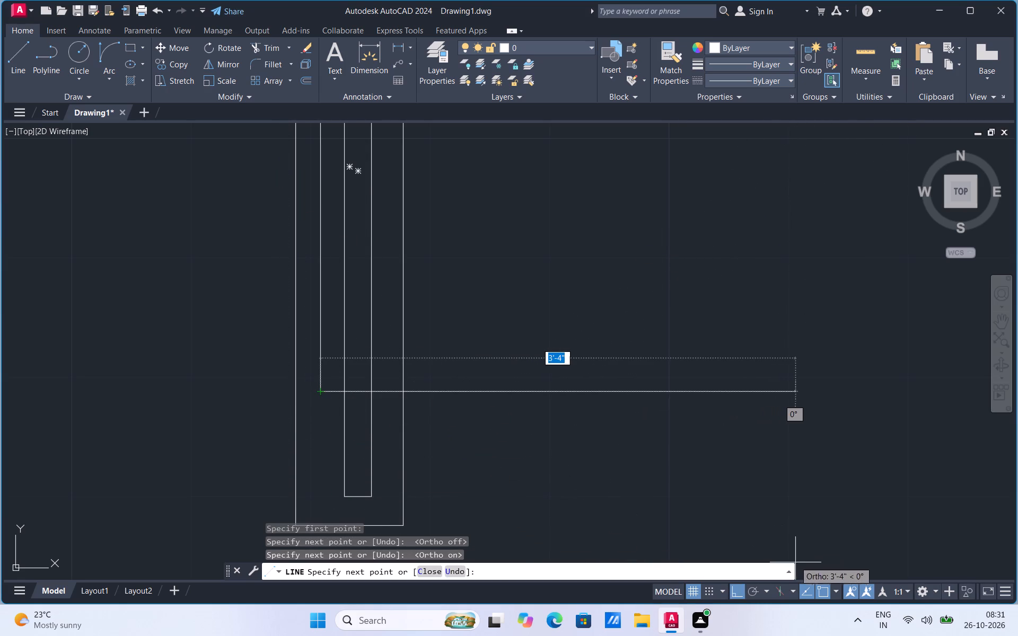
{"action": "left_click", "coordinate": [741, 594]}
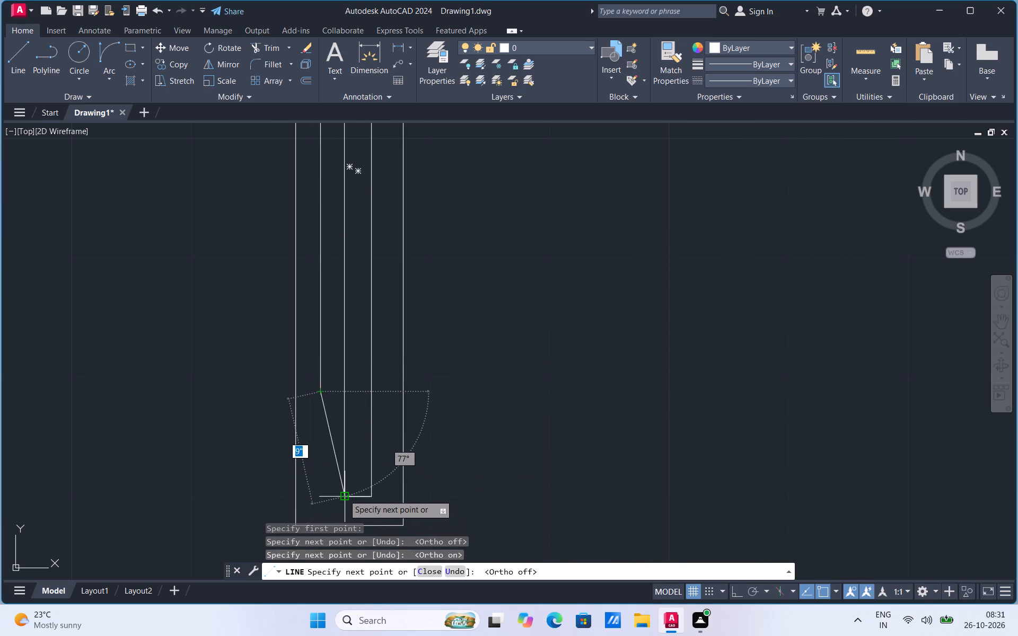
{"action": "left_click", "coordinate": [344, 494]}
{"action": "scroll", "coordinate": [431, 476], "scroll_direction": "down", "scroll_amount": 3}
{"action": "scroll", "coordinate": [432, 426], "scroll_direction": "up", "scroll_amount": 2}
{"action": "key", "text": "Escape"}
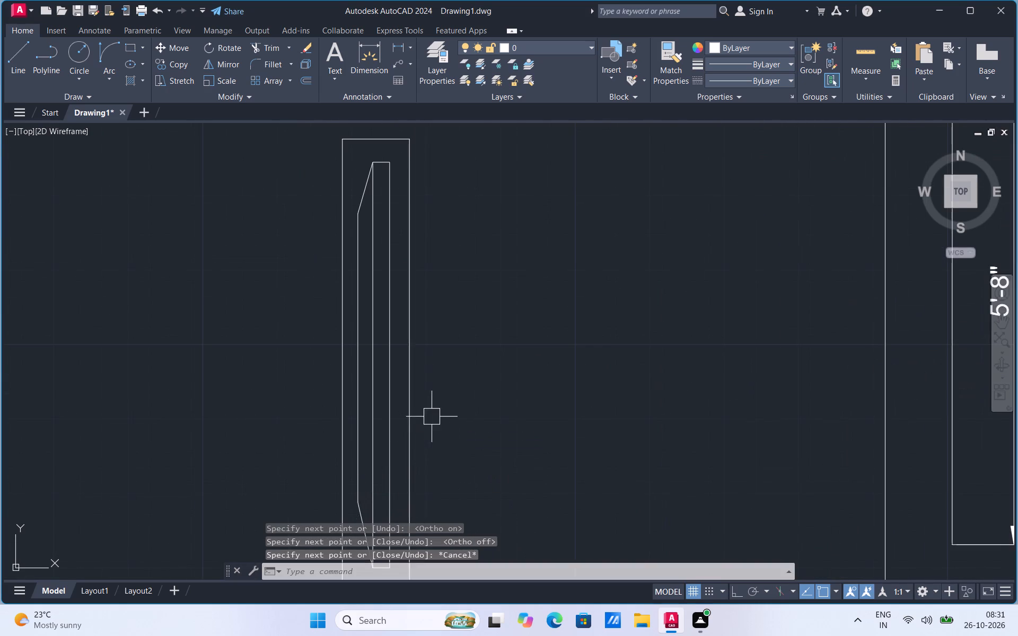
Scale the inner rectangle and its tapered outline down slightly, using a base point on the outer rectangle's right edge.
{"action": "scroll", "coordinate": [426, 362], "scroll_direction": "down", "scroll_amount": 2}
{"action": "scroll", "coordinate": [406, 277], "scroll_direction": "up", "scroll_amount": 2}
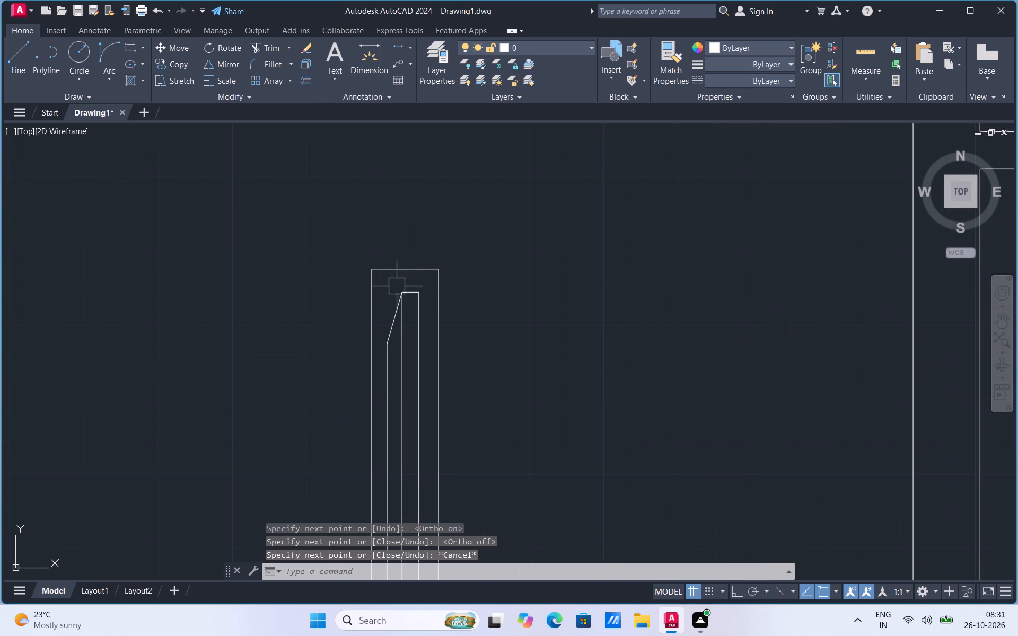
{"action": "left_click", "coordinate": [386, 284]}
{"action": "scroll", "coordinate": [412, 392], "scroll_direction": "down", "scroll_amount": 3}
{"action": "scroll", "coordinate": [410, 447], "scroll_direction": "up", "scroll_amount": 3}
{"action": "scroll", "coordinate": [396, 404], "scroll_direction": "down", "scroll_amount": 2}
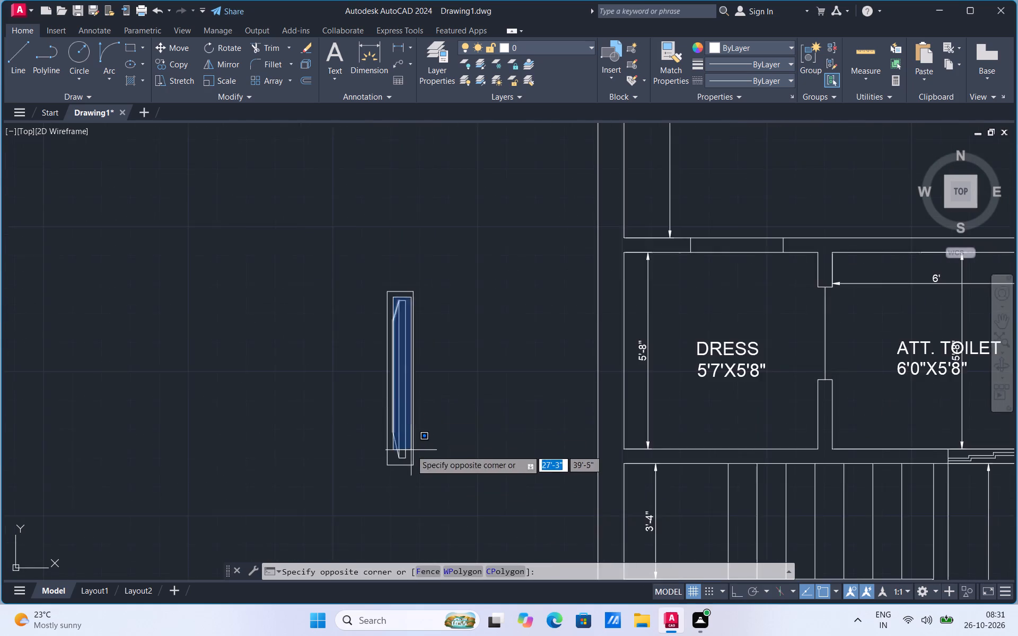
{"action": "scroll", "coordinate": [411, 451], "scroll_direction": "up", "scroll_amount": 3}
{"action": "left_click", "coordinate": [386, 487]}
{"action": "scroll", "coordinate": [386, 489], "scroll_direction": "down", "scroll_amount": 2}
{"action": "right_click", "coordinate": [372, 409]}
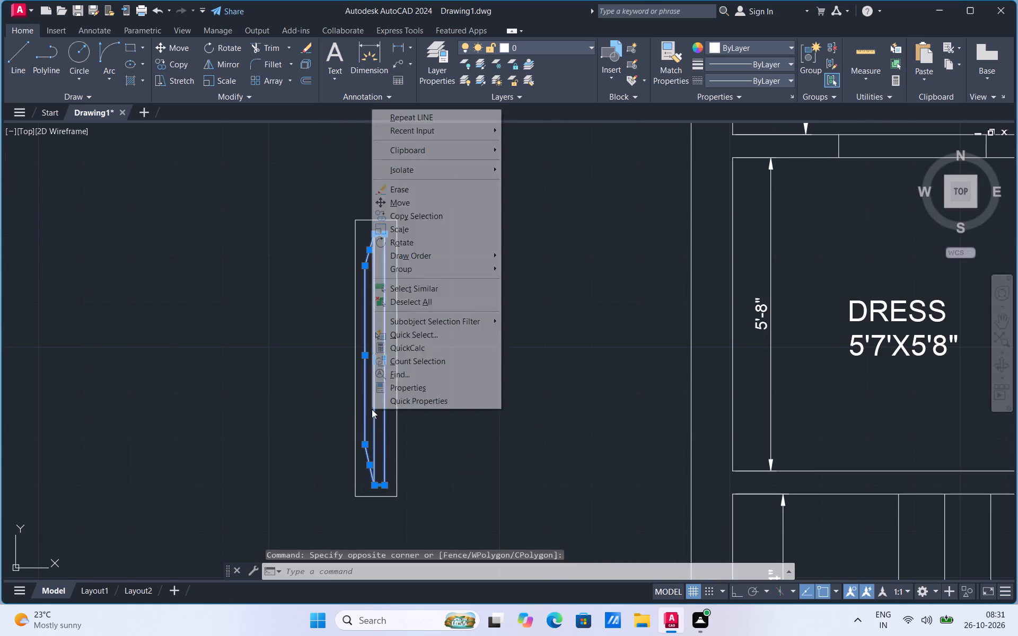
{"action": "left_click", "coordinate": [392, 232]}
{"action": "left_click", "coordinate": [401, 316]}
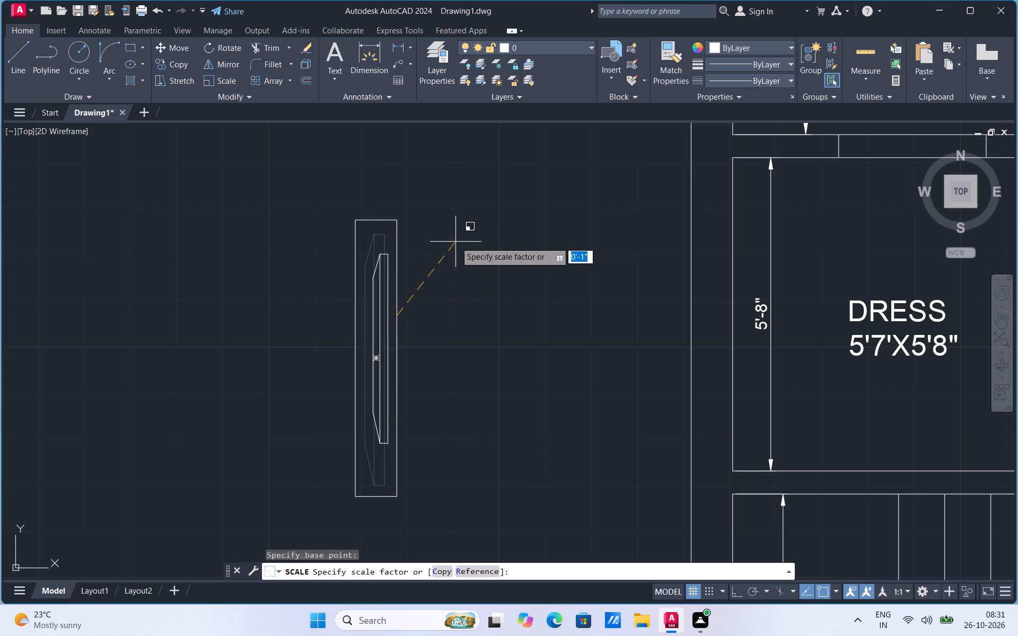
{"action": "left_click", "coordinate": [466, 239]}
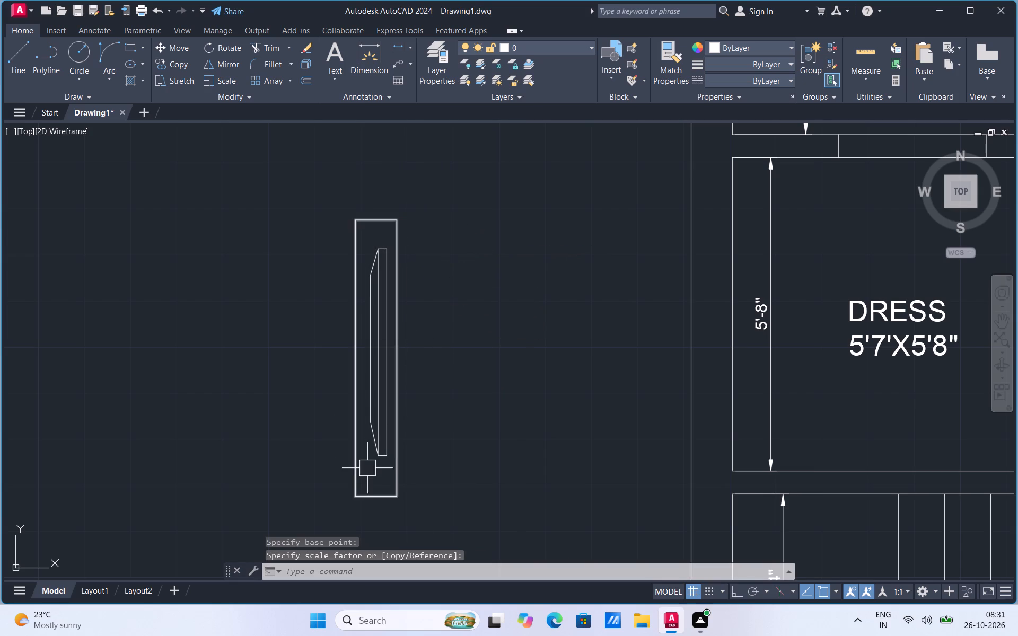
Move the scaled tapered shape slightly downward inside the outer rectangle.
{"action": "left_click", "coordinate": [371, 466]}
{"action": "left_click", "coordinate": [389, 237]}
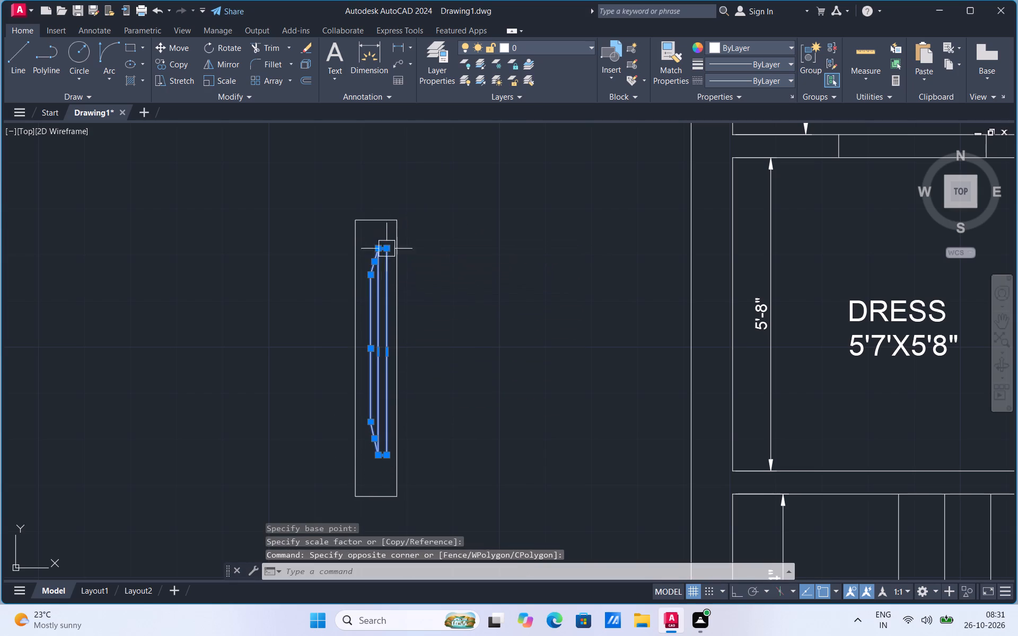
{"action": "right_click", "coordinate": [377, 288]}
{"action": "left_click", "coordinate": [408, 383]}
{"action": "scroll", "coordinate": [387, 354], "scroll_direction": "up", "scroll_amount": 1}
{"action": "left_click", "coordinate": [380, 345]}
{"action": "left_click", "coordinate": [379, 369]}
{"action": "scroll", "coordinate": [390, 308], "scroll_direction": "down", "scroll_amount": 2}
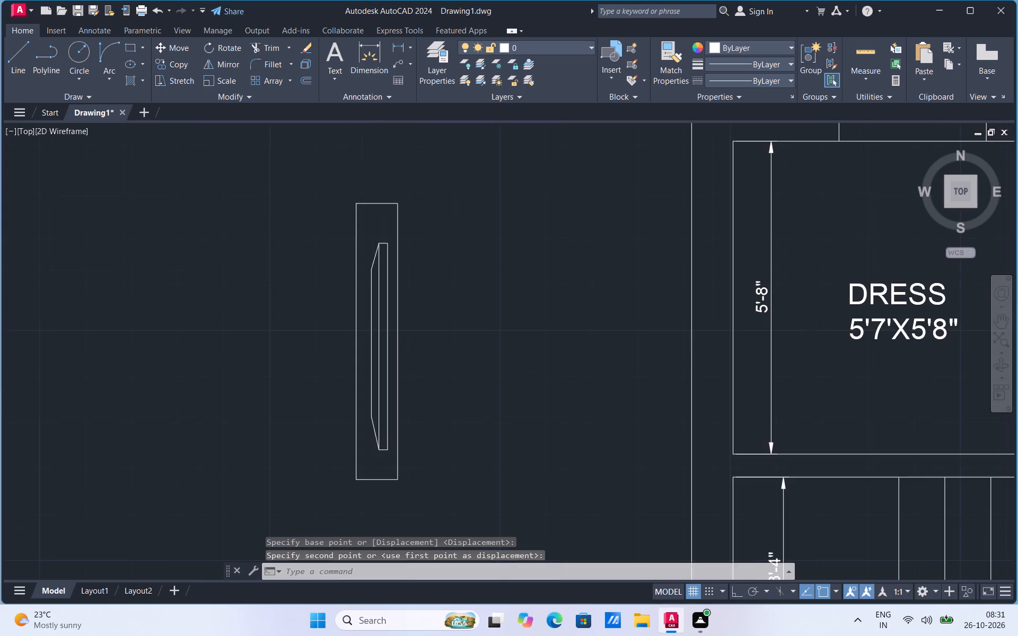
Move the tapered shape slightly upward inside the outer rectangle.
{"action": "scroll", "coordinate": [385, 273], "scroll_direction": "up", "scroll_amount": 2}
{"action": "scroll", "coordinate": [380, 284], "scroll_direction": "down", "scroll_amount": 1}
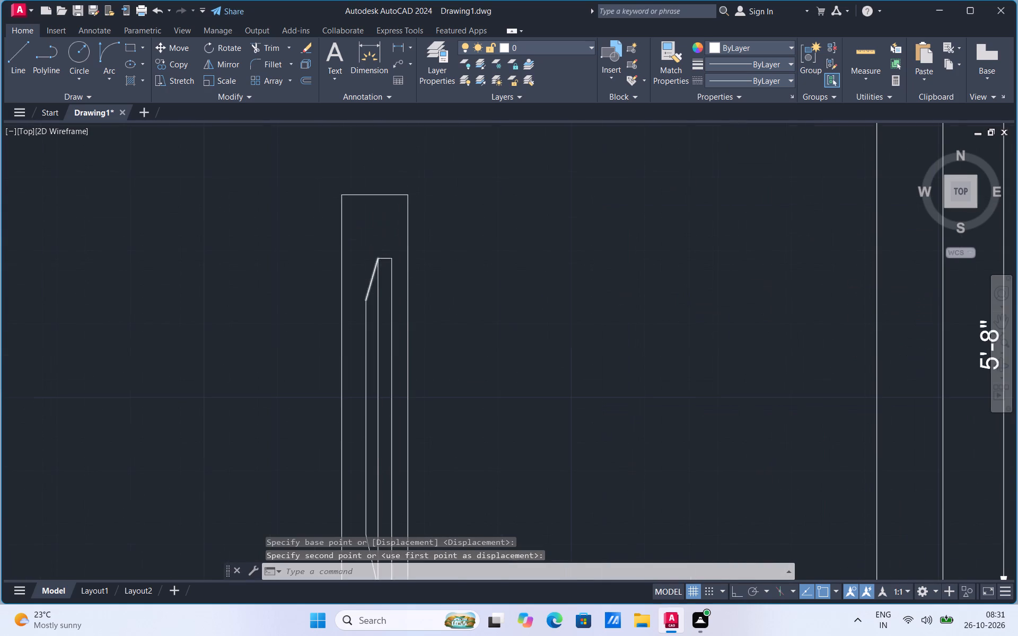
{"action": "left_click", "coordinate": [367, 488]}
{"action": "left_click", "coordinate": [390, 258]}
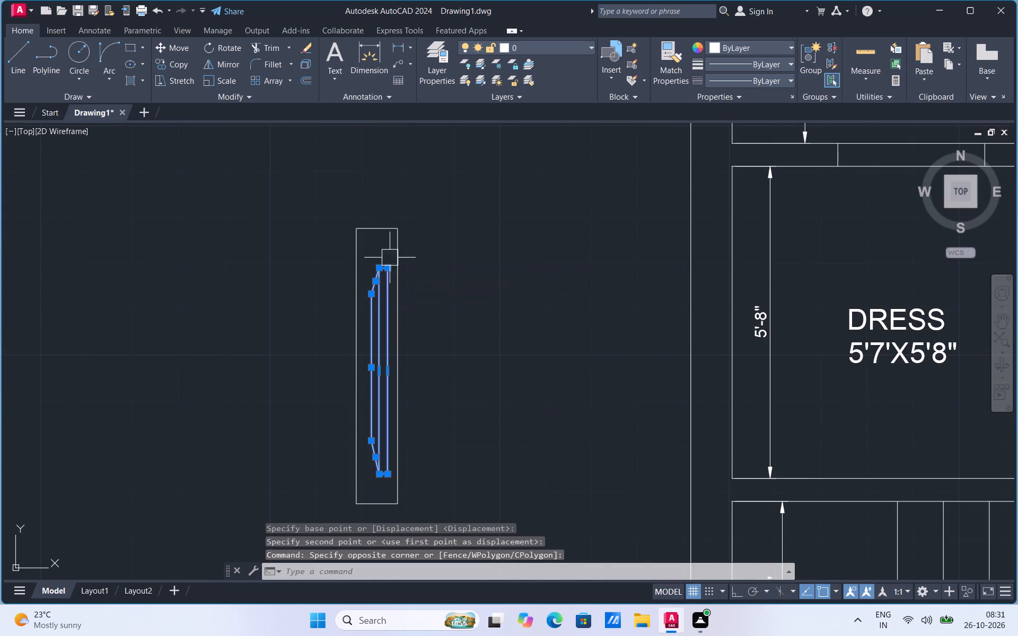
{"action": "right_click", "coordinate": [382, 269]}
{"action": "right_click", "coordinate": [372, 361]}
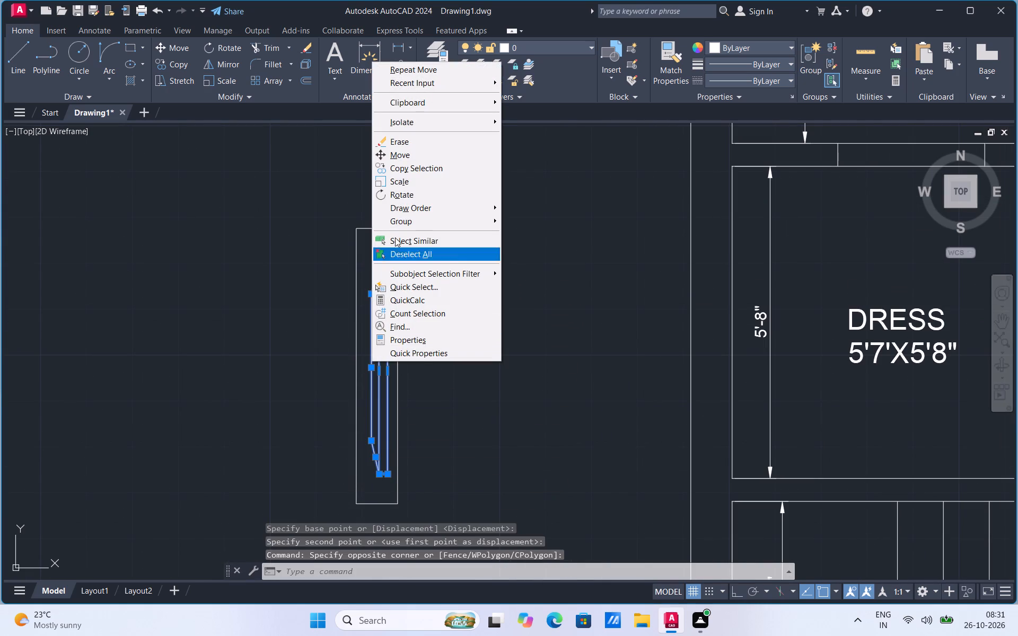
{"action": "left_click", "coordinate": [407, 158]}
{"action": "scroll", "coordinate": [376, 306], "scroll_direction": "up", "scroll_amount": 2}
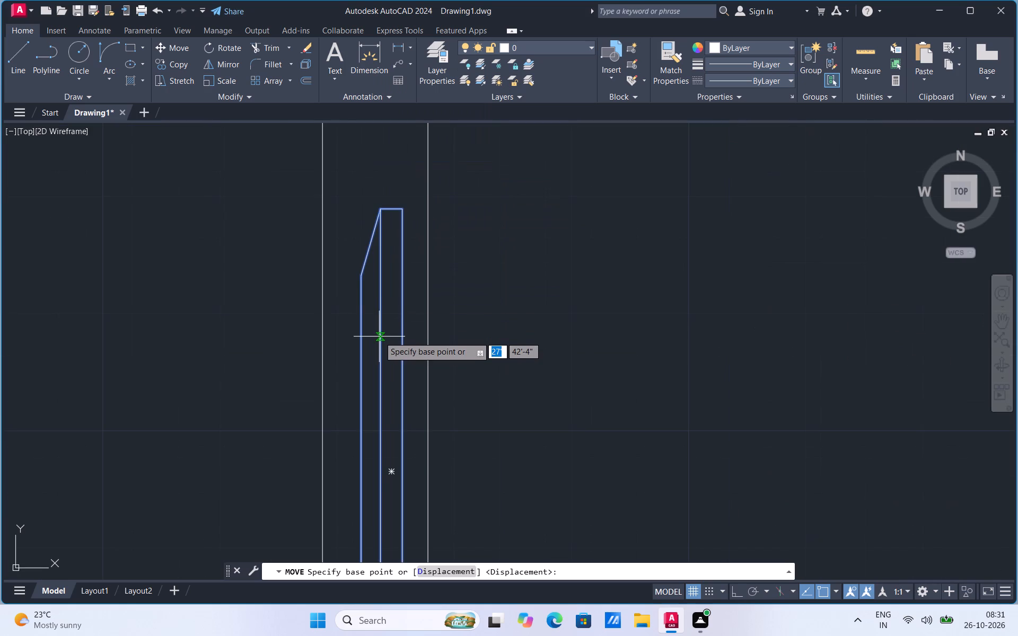
{"action": "left_click", "coordinate": [379, 337]}
{"action": "left_click", "coordinate": [379, 313]}
{"action": "scroll", "coordinate": [381, 339], "scroll_direction": "down", "scroll_amount": 3}
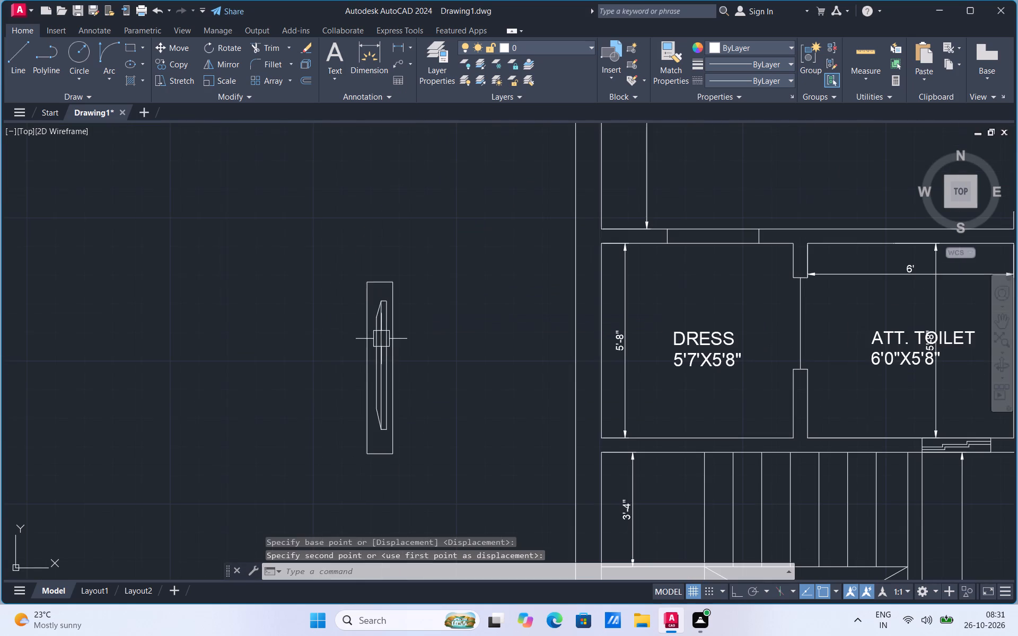
Move the tapered shape slightly back down, leaving space above and below it inside the outer rectangle.
{"action": "scroll", "coordinate": [380, 350], "scroll_direction": "up", "scroll_amount": 1}
{"action": "left_click", "coordinate": [368, 494]}
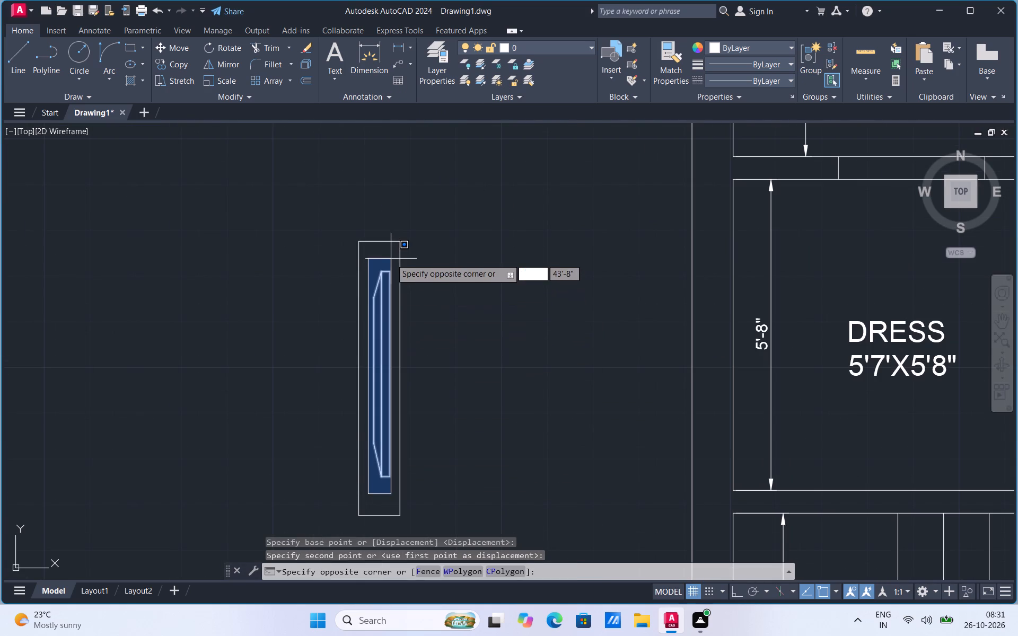
{"action": "left_click", "coordinate": [392, 258]}
{"action": "right_click", "coordinate": [389, 267]}
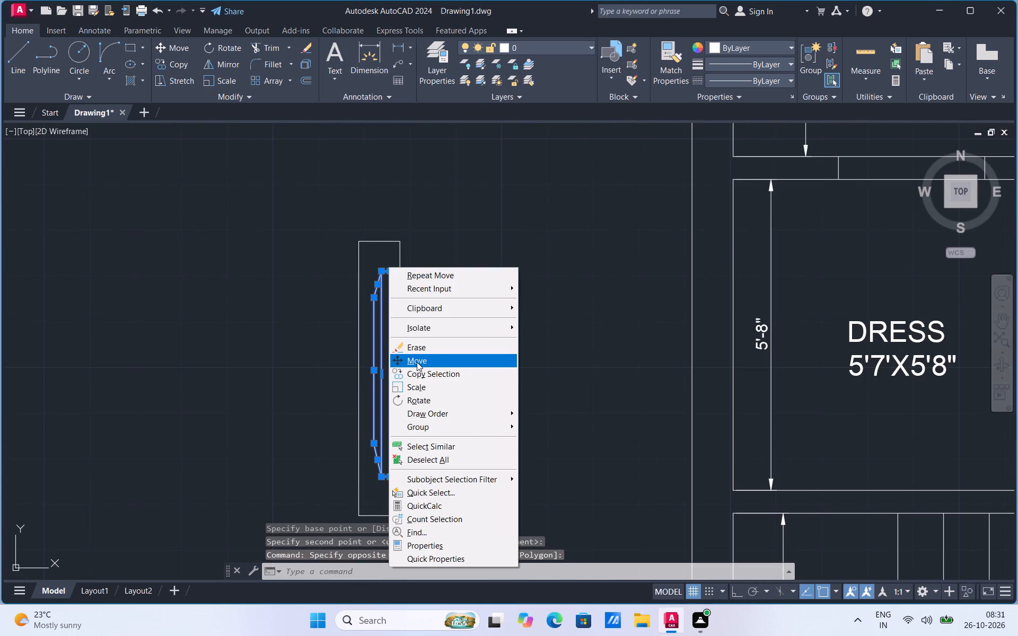
{"action": "left_click", "coordinate": [417, 362]}
{"action": "left_click", "coordinate": [379, 373]}
{"action": "left_click", "coordinate": [379, 383]}
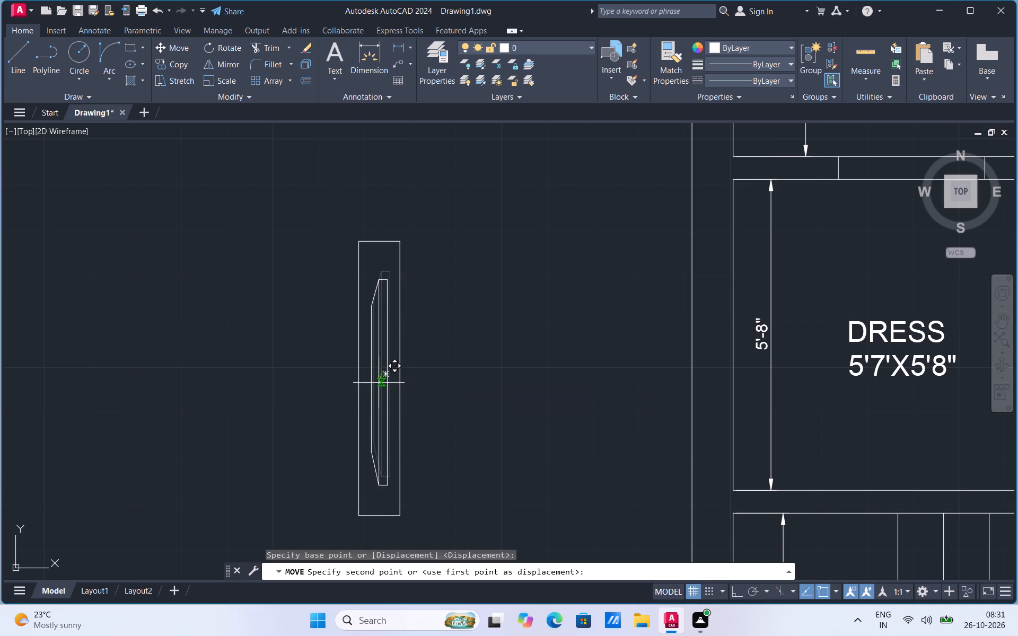
Draw a small circle inside the outer rectangle, in the space above the tapered shape.
{"action": "left_click", "coordinate": [76, 81]}
{"action": "left_click", "coordinate": [99, 107]}
{"action": "scroll", "coordinate": [395, 264], "scroll_direction": "up", "scroll_amount": 3}
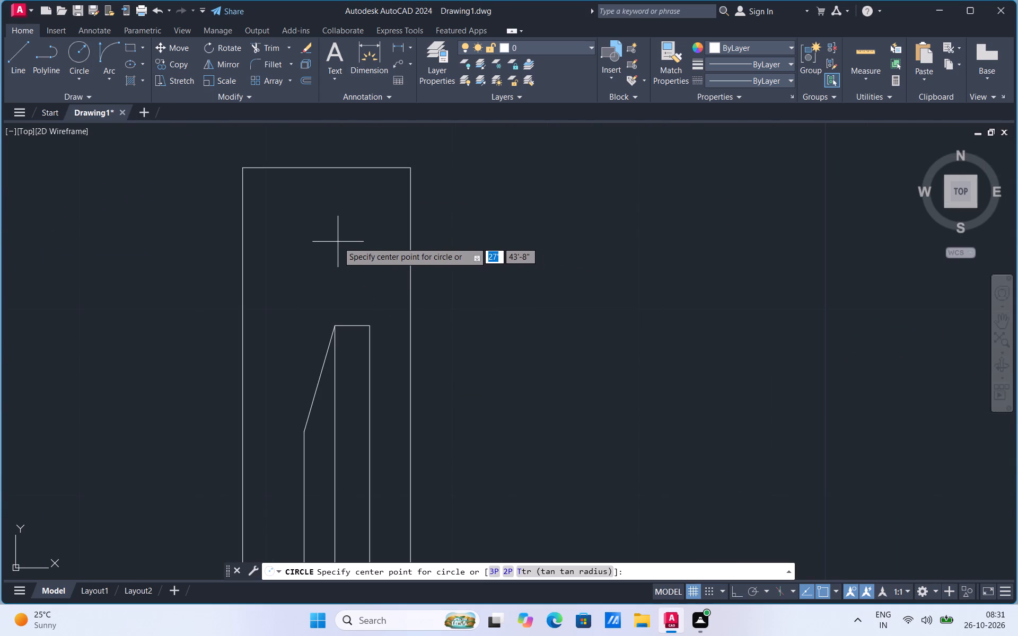
{"action": "left_click", "coordinate": [326, 241]}
{"action": "left_click", "coordinate": [343, 199]}
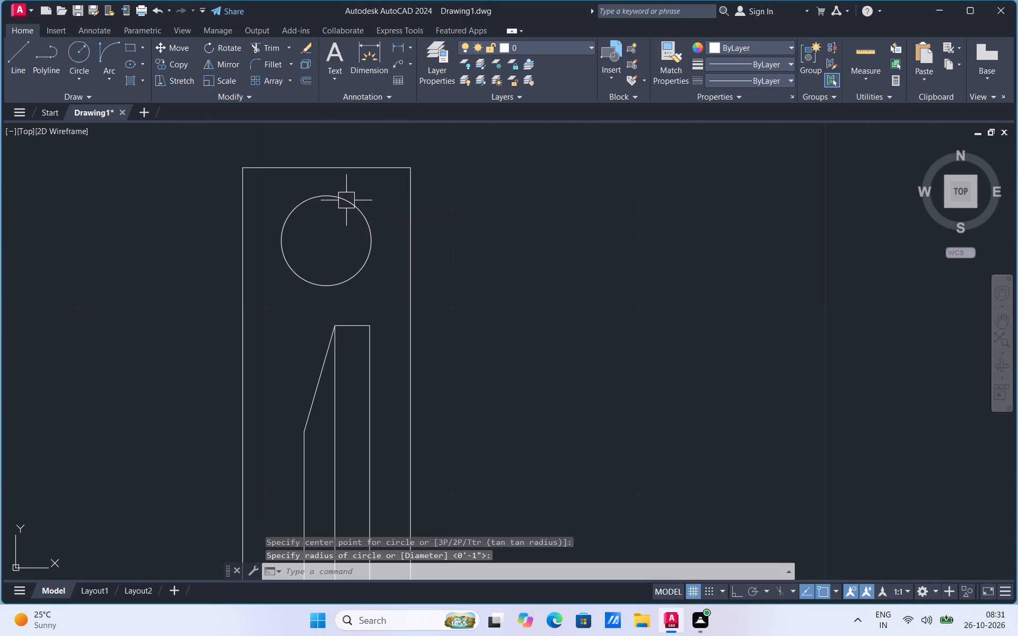
Copy the circle straight down into the space below the tapered shape, near the outer rectangle's bottom edge.
{"action": "left_click", "coordinate": [347, 201]}
{"action": "right_click", "coordinate": [347, 201]}
{"action": "left_click", "coordinate": [400, 309]}
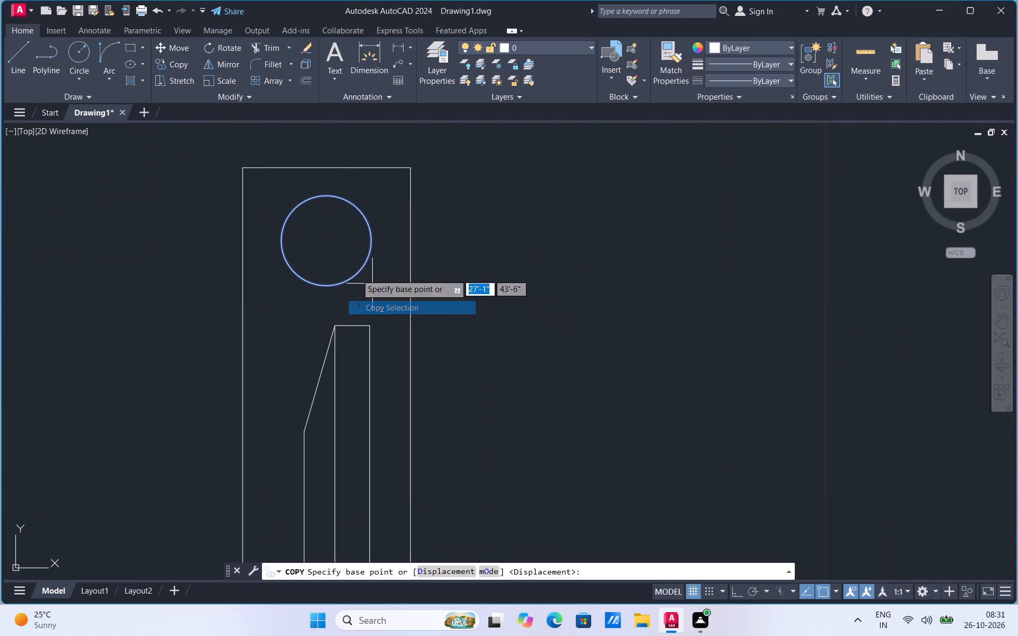
{"action": "left_click", "coordinate": [321, 243]}
{"action": "scroll", "coordinate": [366, 208], "scroll_direction": "down", "scroll_amount": 3}
{"action": "scroll", "coordinate": [361, 446], "scroll_direction": "up", "scroll_amount": 3}
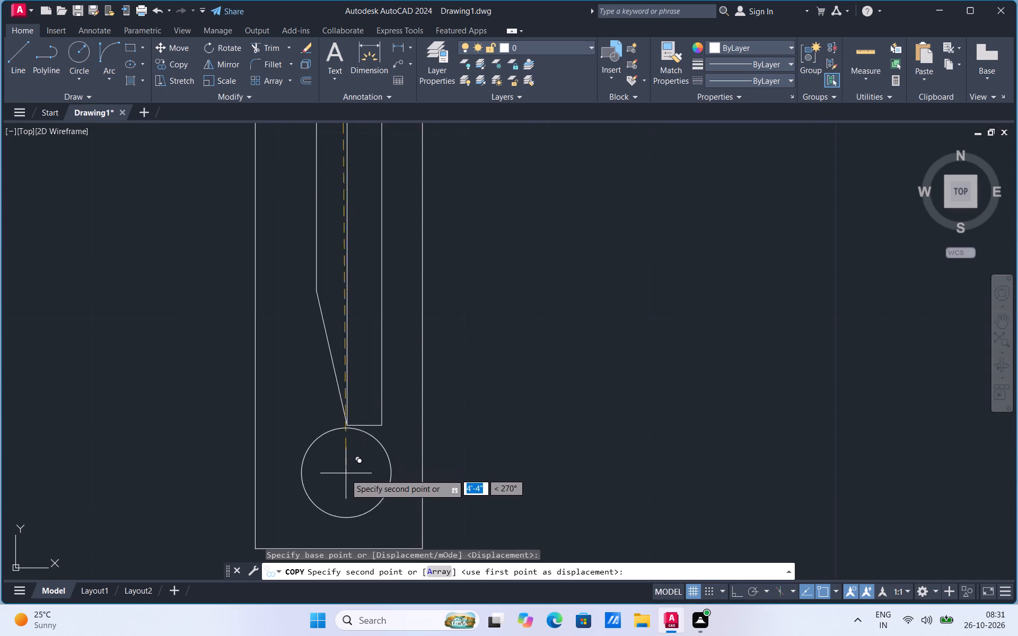
{"action": "left_click", "coordinate": [732, 592]}
{"action": "left_click", "coordinate": [379, 490]}
{"action": "scroll", "coordinate": [422, 465], "scroll_direction": "down", "scroll_amount": 2}
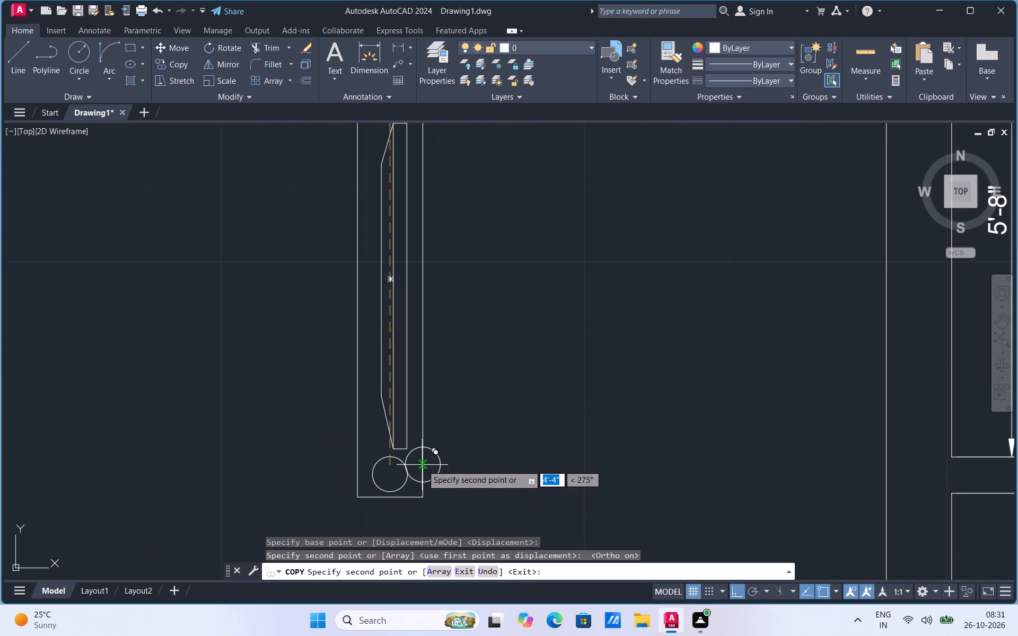
{"action": "scroll", "coordinate": [453, 430], "scroll_direction": "down", "scroll_amount": 1}
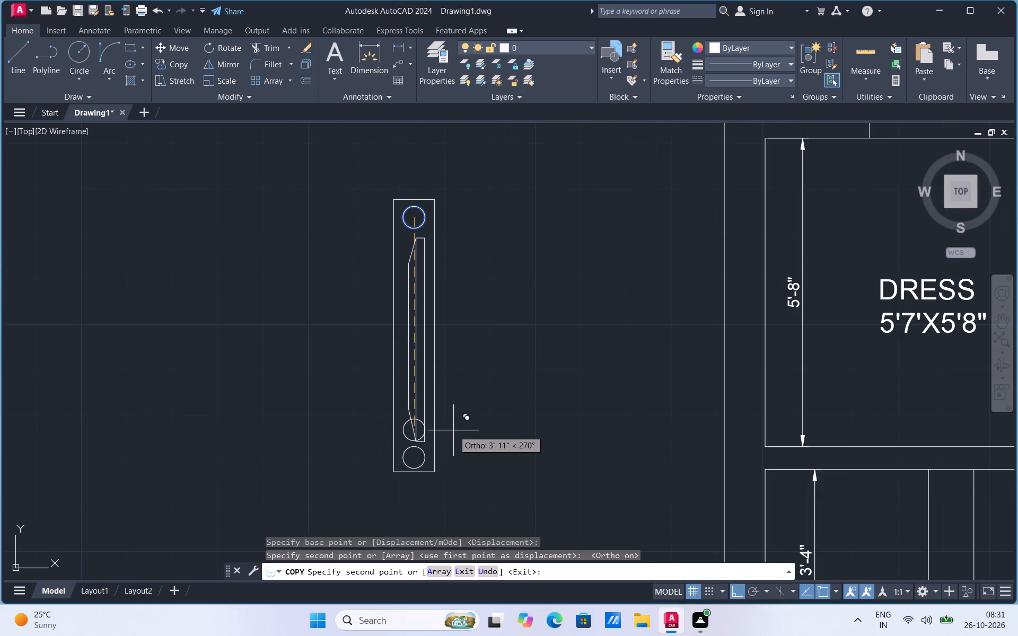
Offset the upper circle once outward and once inward, making three concentric circles above the tapered shape.
{"action": "key", "text": "Escape"}
{"action": "left_click", "coordinate": [412, 231]}
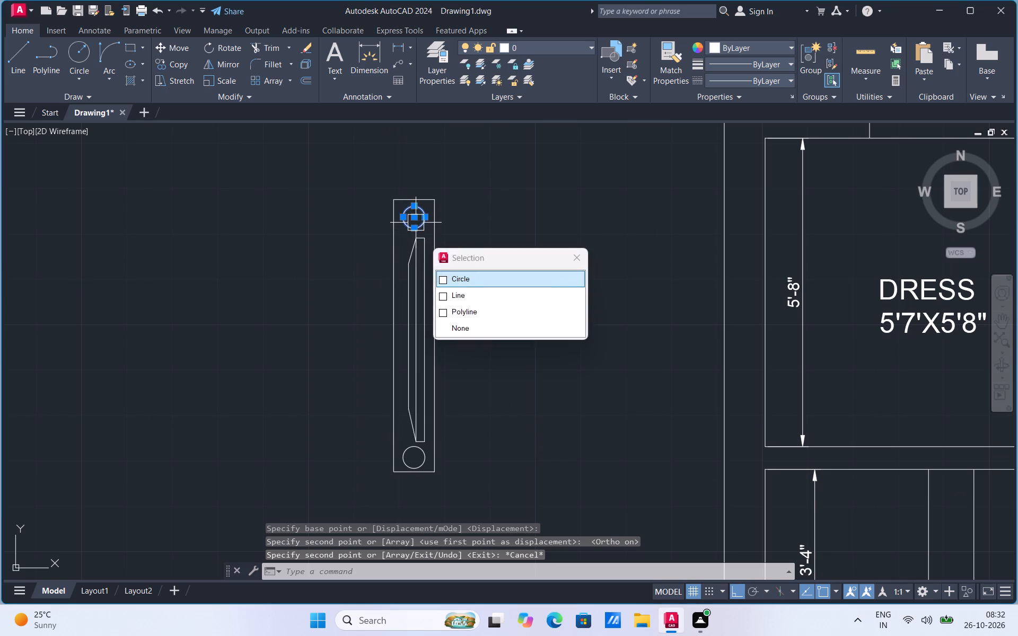
{"action": "scroll", "coordinate": [417, 221], "scroll_direction": "up", "scroll_amount": 2}
{"action": "right_click", "coordinate": [417, 221]}
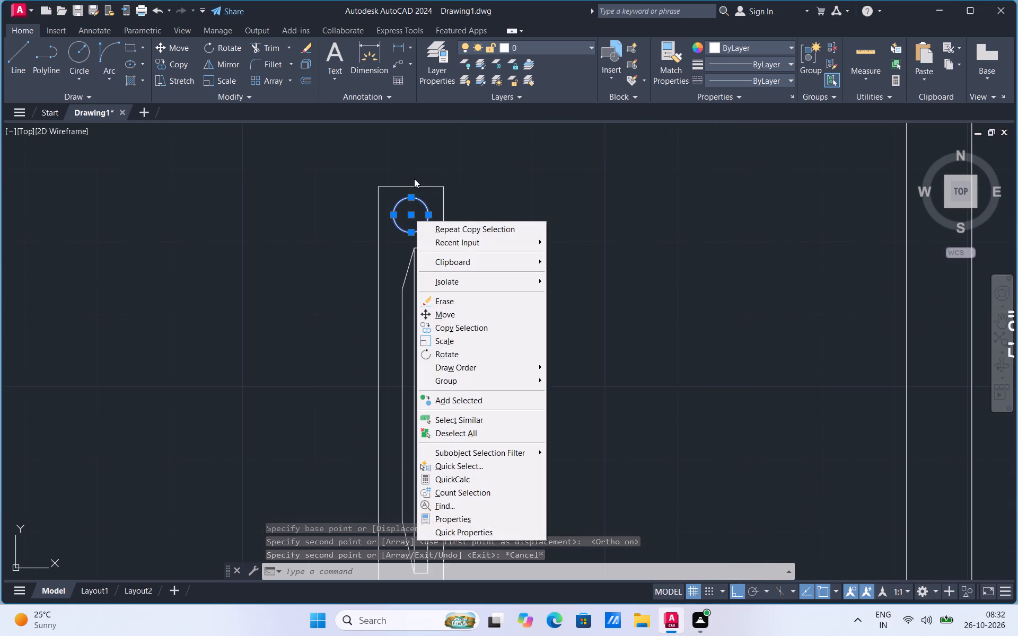
{"action": "key", "text": "Escape"}
{"action": "key", "text": "o"}
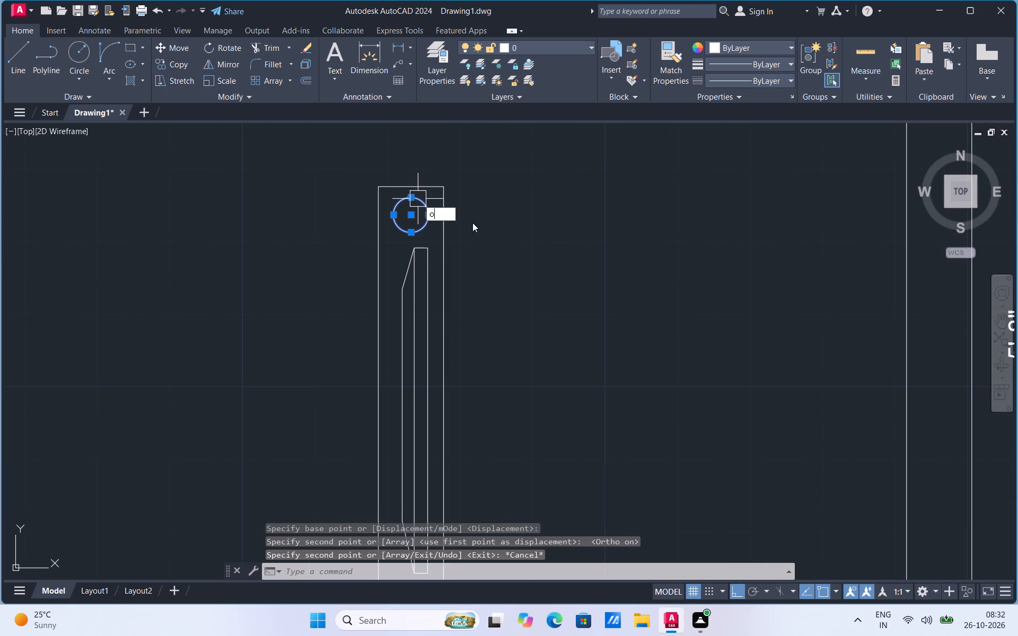
{"action": "left_click", "coordinate": [473, 225]}
{"action": "scroll", "coordinate": [403, 205], "scroll_direction": "up", "scroll_amount": 2}
{"action": "left_click", "coordinate": [424, 191]}
{"action": "left_click", "coordinate": [419, 206]}
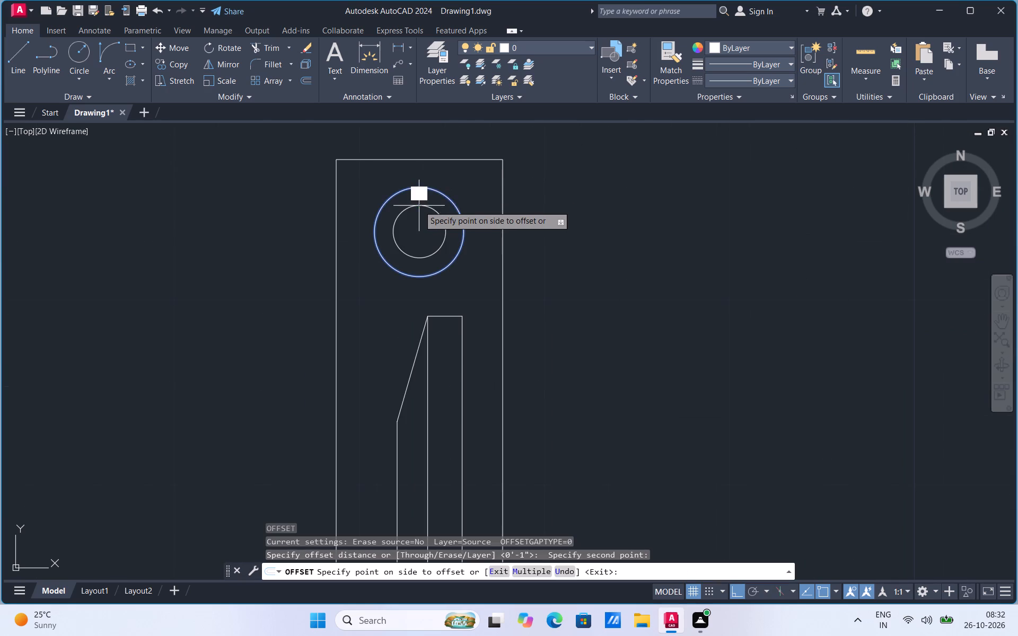
{"action": "left_click", "coordinate": [438, 196]}
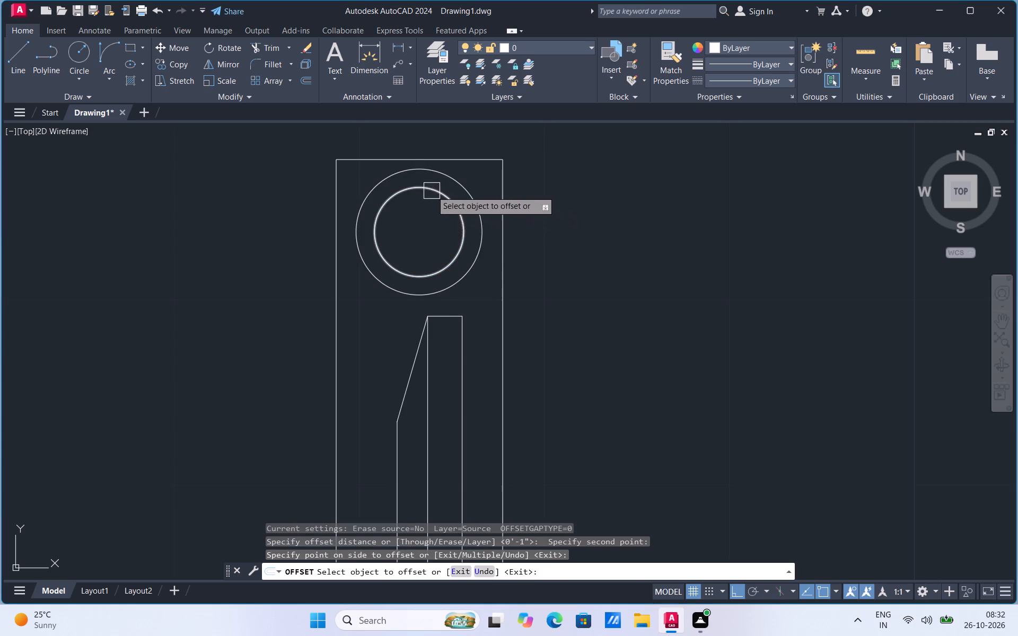
{"action": "left_click_drag", "start_coordinate": [432, 191], "coordinate": [429, 198]}
{"action": "left_click", "coordinate": [409, 229]}
{"action": "key", "text": "Escape"}
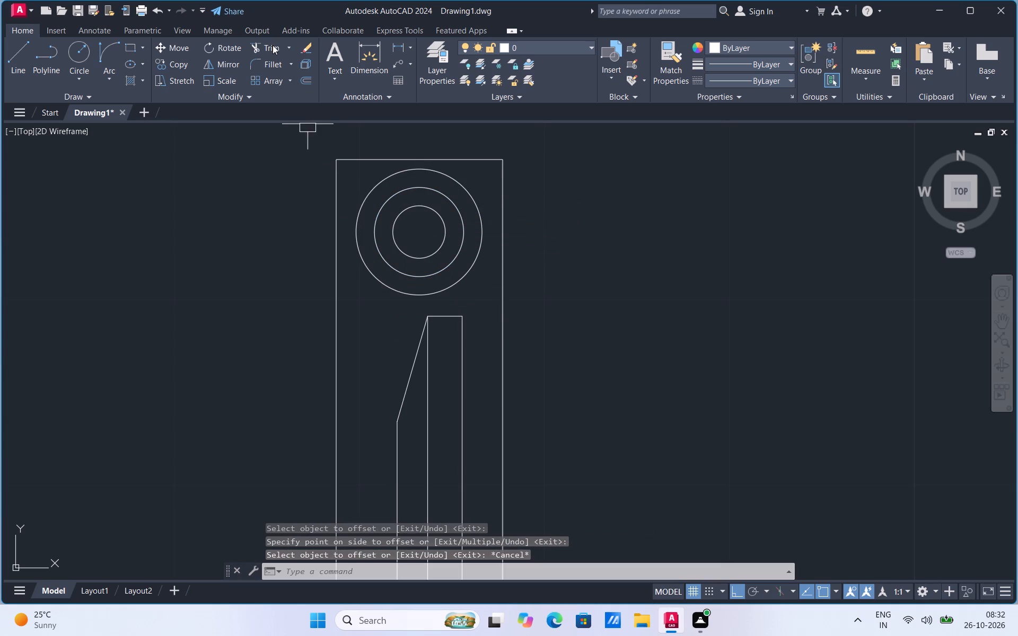
Use Trim to remove the two larger concentric circles and the lower circle, keeping only the smallest upper circle.
{"action": "left_click", "coordinate": [273, 45]}
{"action": "left_click", "coordinate": [424, 184]}
{"action": "left_click", "coordinate": [447, 173]}
{"action": "scroll", "coordinate": [447, 173], "scroll_direction": "down", "scroll_amount": 4}
{"action": "scroll", "coordinate": [461, 260], "scroll_direction": "up", "scroll_amount": 3}
{"action": "scroll", "coordinate": [463, 315], "scroll_direction": "down", "scroll_amount": 2}
{"action": "scroll", "coordinate": [435, 401], "scroll_direction": "up", "scroll_amount": 2}
{"action": "left_click", "coordinate": [405, 394]}
{"action": "scroll", "coordinate": [411, 447], "scroll_direction": "down", "scroll_amount": 2}
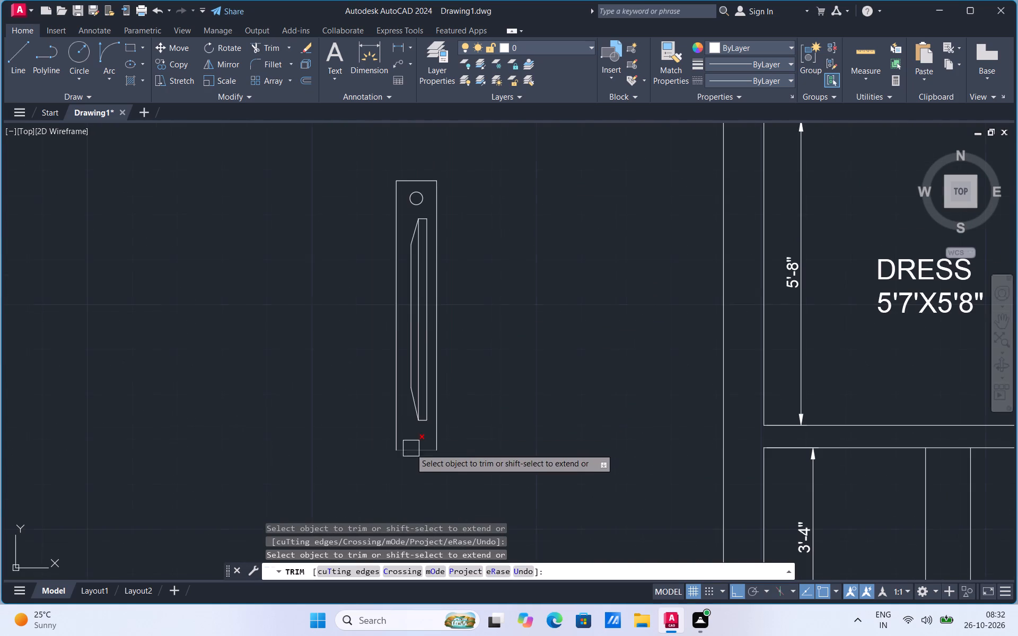
{"action": "key", "text": "Escape"}
Move the small upper circle about 1" horizontally to the right inside the outer rectangle.
{"action": "scroll", "coordinate": [422, 196], "scroll_direction": "up", "scroll_amount": 2}
{"action": "left_click", "coordinate": [422, 196]}
{"action": "right_click", "coordinate": [422, 196]}
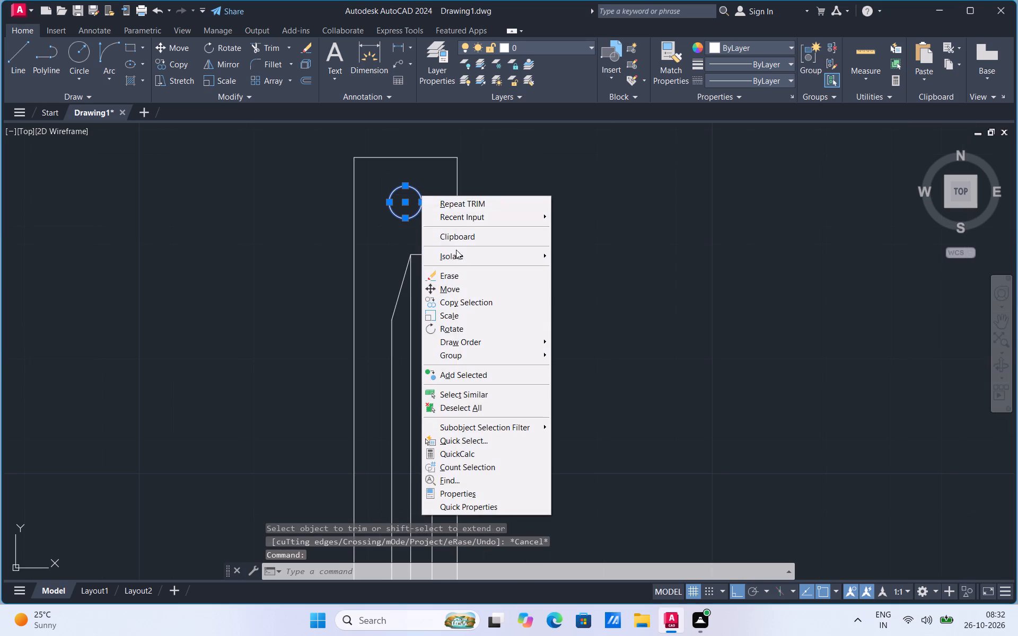
{"action": "left_click", "coordinate": [458, 290]}
{"action": "left_click", "coordinate": [405, 204]}
{"action": "scroll", "coordinate": [405, 204], "scroll_direction": "up", "scroll_amount": 1}
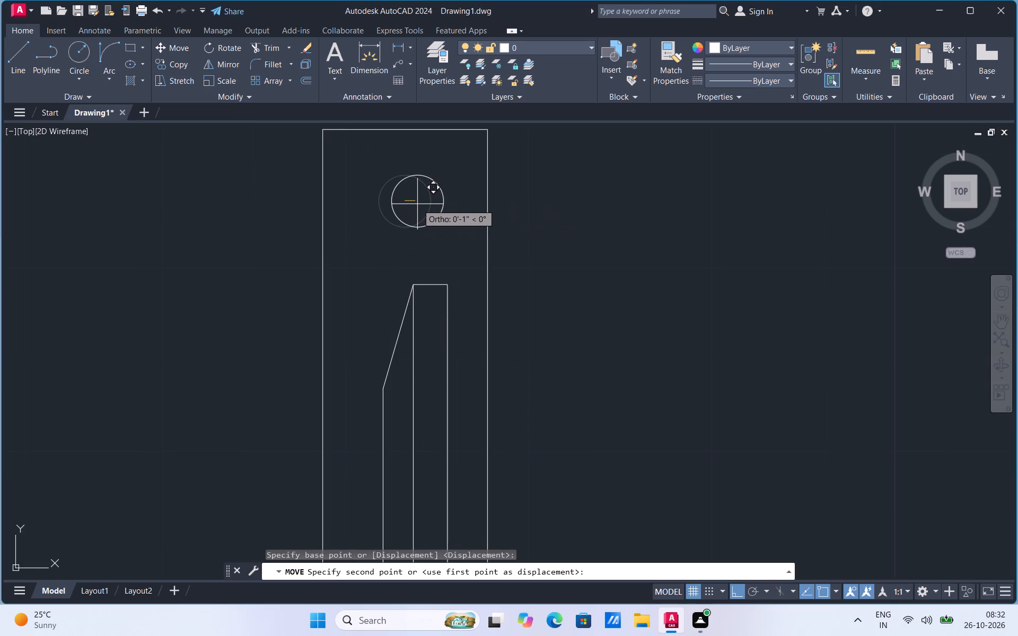
{"action": "left_click", "coordinate": [417, 204]}
Copy the small circle about 4'-6" straight down into the space below the tapered shape.
{"action": "left_click", "coordinate": [418, 229]}
{"action": "right_click", "coordinate": [418, 229]}
{"action": "left_click", "coordinate": [454, 334]}
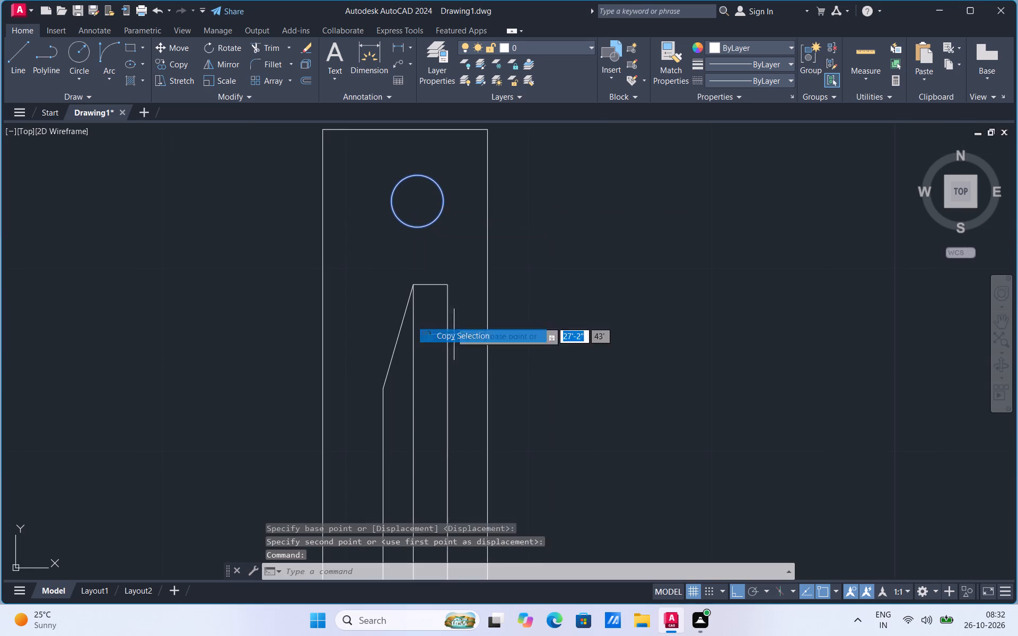
{"action": "left_click", "coordinate": [422, 198]}
{"action": "scroll", "coordinate": [422, 198], "scroll_direction": "down", "scroll_amount": 4}
{"action": "scroll", "coordinate": [413, 320], "scroll_direction": "up", "scroll_amount": 3}
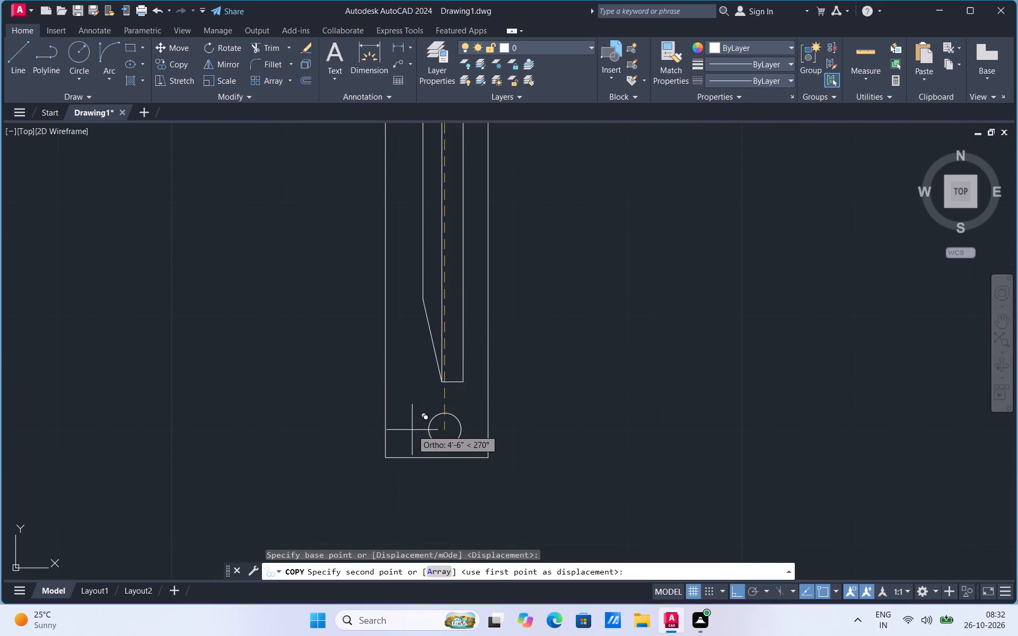
{"action": "left_click", "coordinate": [414, 424]}
{"action": "key", "text": "Escape"}
Move the lower circle slightly to the left inside the outer rectangle.
{"action": "left_click", "coordinate": [466, 425]}
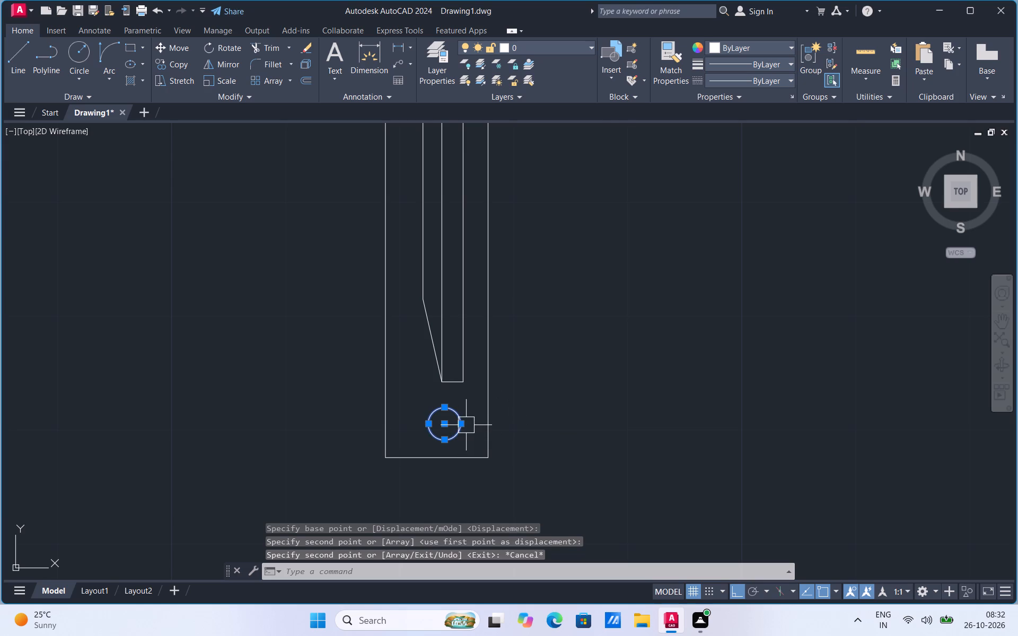
{"action": "right_click", "coordinate": [466, 425]}
{"action": "left_click", "coordinate": [492, 197]}
{"action": "scroll", "coordinate": [445, 383], "scroll_direction": "up", "scroll_amount": 1}
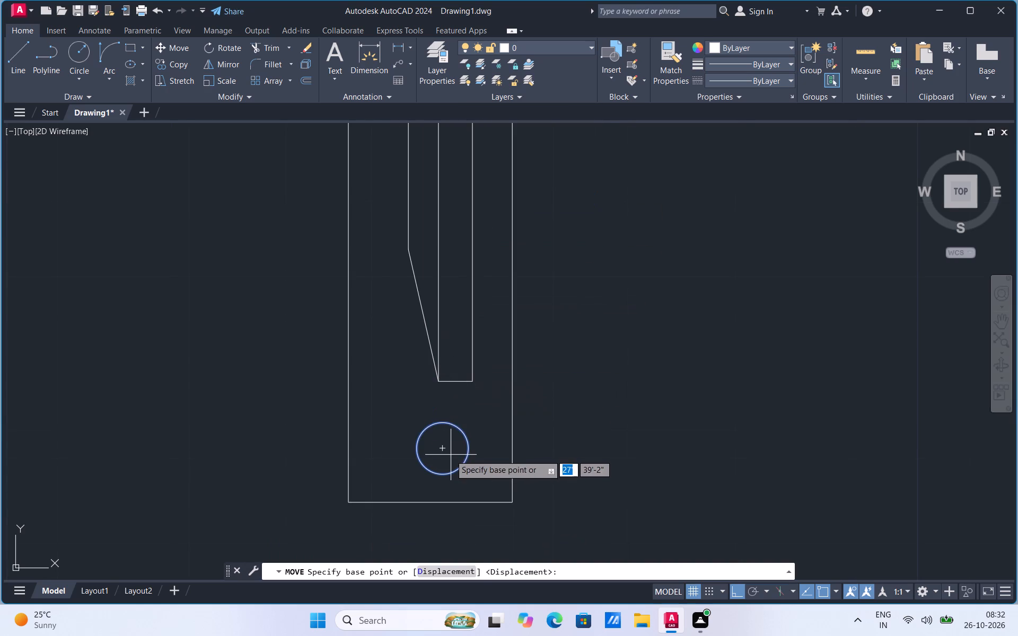
{"action": "left_click", "coordinate": [444, 447]}
{"action": "left_click", "coordinate": [424, 443]}
{"action": "scroll", "coordinate": [443, 461], "scroll_direction": "down", "scroll_amount": 3}
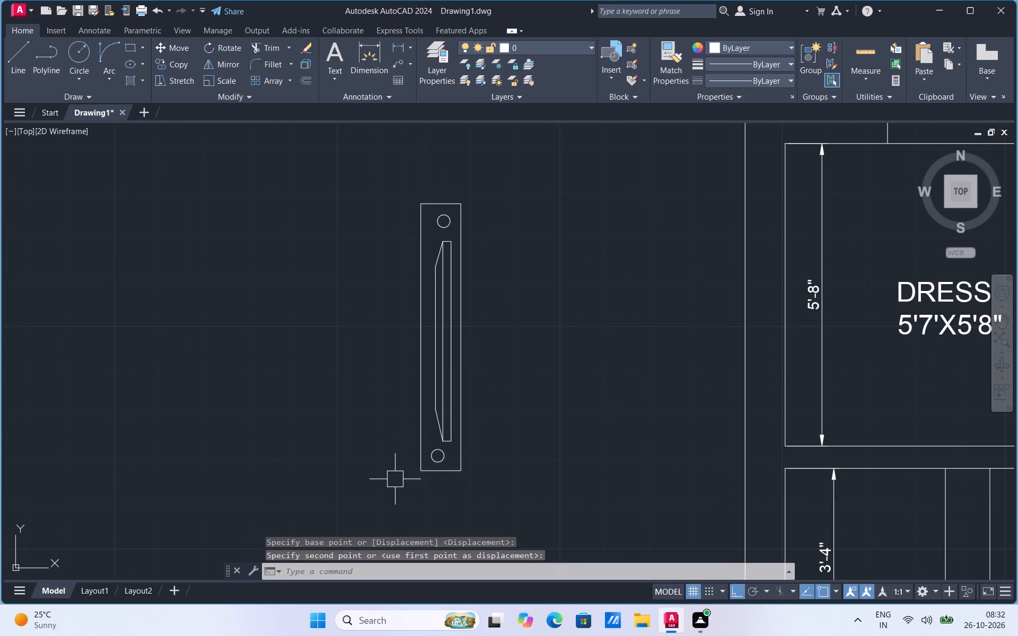
Group the outer rectangle, the tapered shape and both circles into one object.
{"action": "left_click", "coordinate": [395, 480]}
{"action": "left_click", "coordinate": [520, 156]}
{"action": "right_click", "coordinate": [465, 321]}
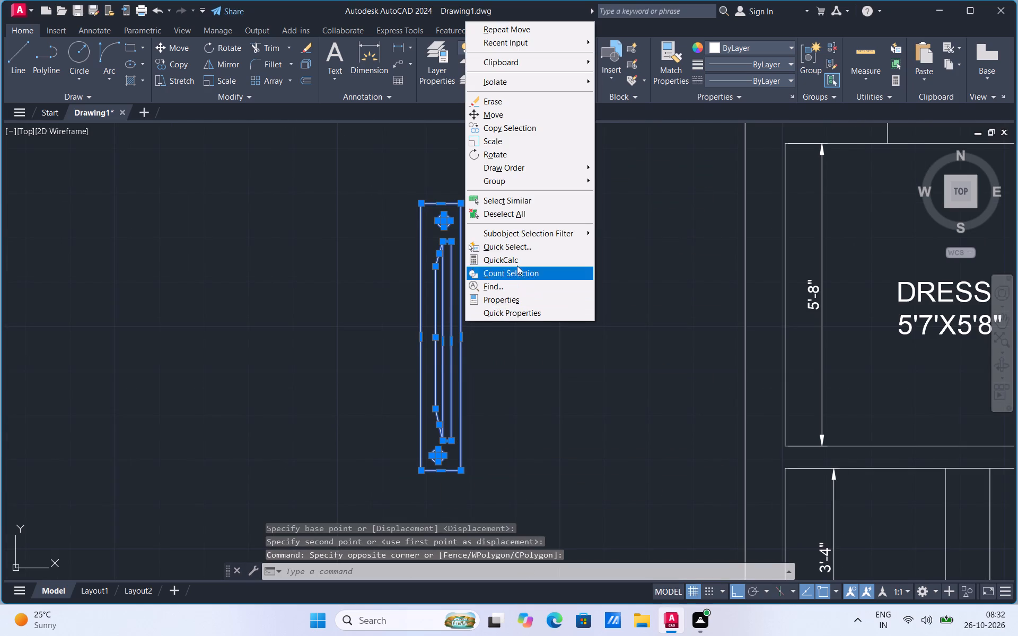
{"action": "left_click", "coordinate": [511, 180]}
{"action": "left_click", "coordinate": [609, 183]}
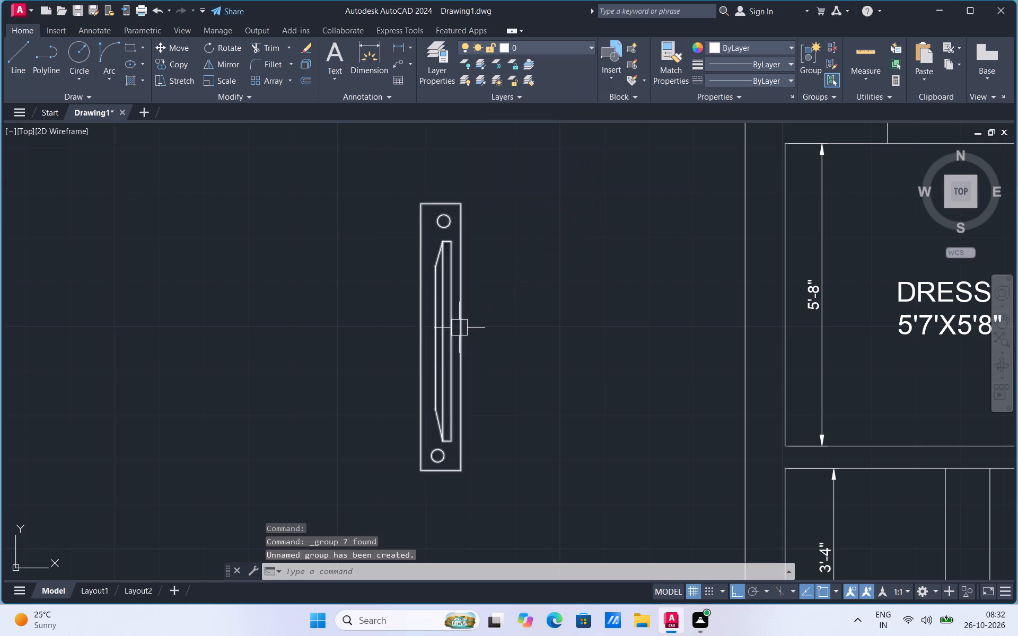
Turn Ortho off and move the grouped symbol about 19'-5" into the living room, beside the wall shared with the attached toilet.
{"action": "left_click", "coordinate": [459, 328]}
{"action": "right_click", "coordinate": [459, 328]}
{"action": "left_click", "coordinate": [493, 122]}
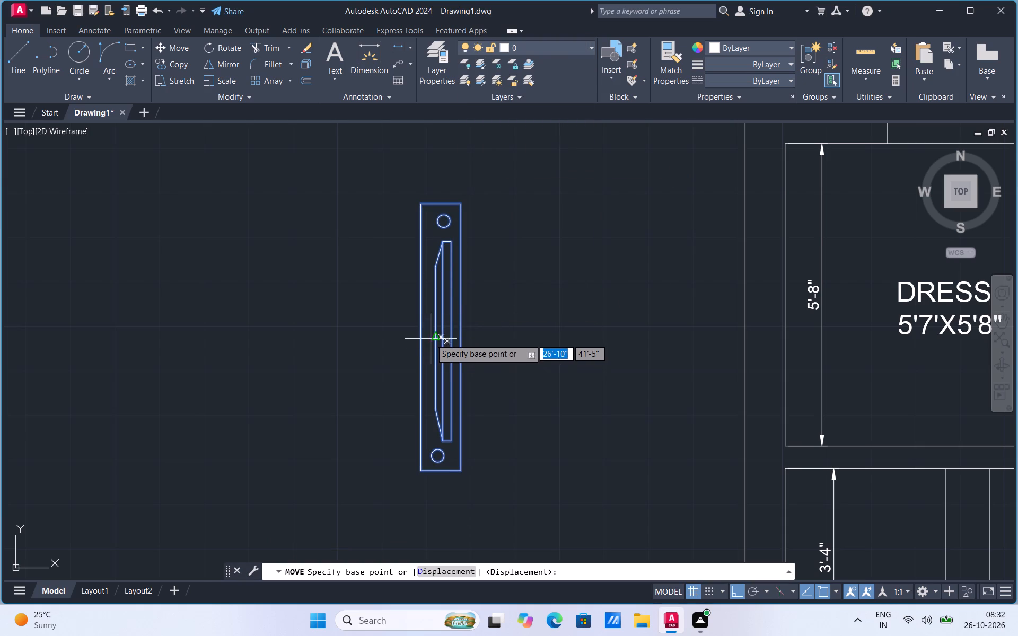
{"action": "left_click", "coordinate": [440, 337]}
{"action": "scroll", "coordinate": [326, 305], "scroll_direction": "down", "scroll_amount": 3}
{"action": "scroll", "coordinate": [610, 270], "scroll_direction": "up", "scroll_amount": 2}
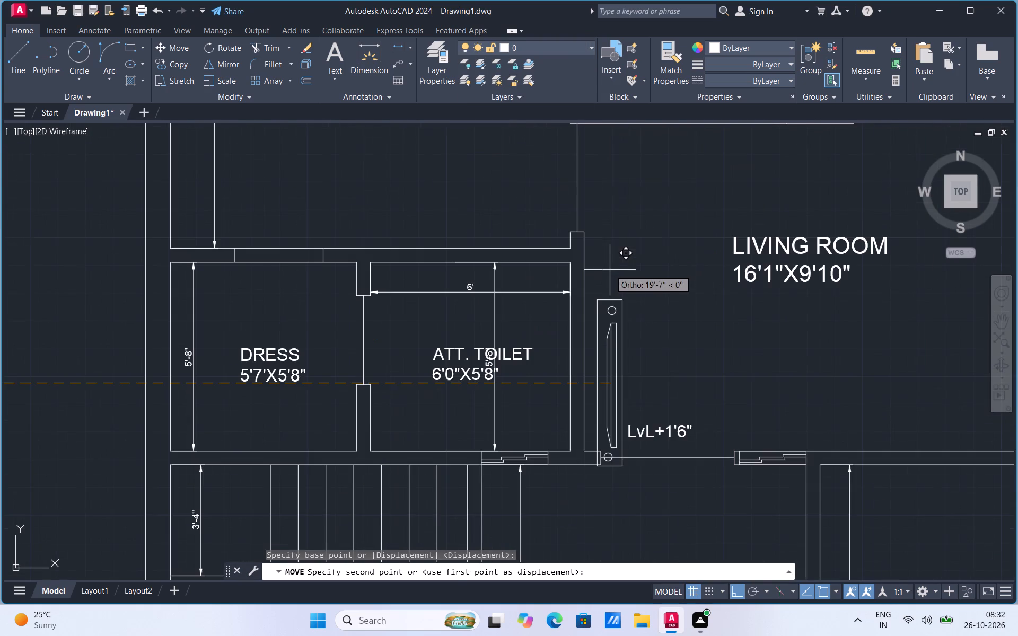
{"action": "left_click", "coordinate": [735, 591]}
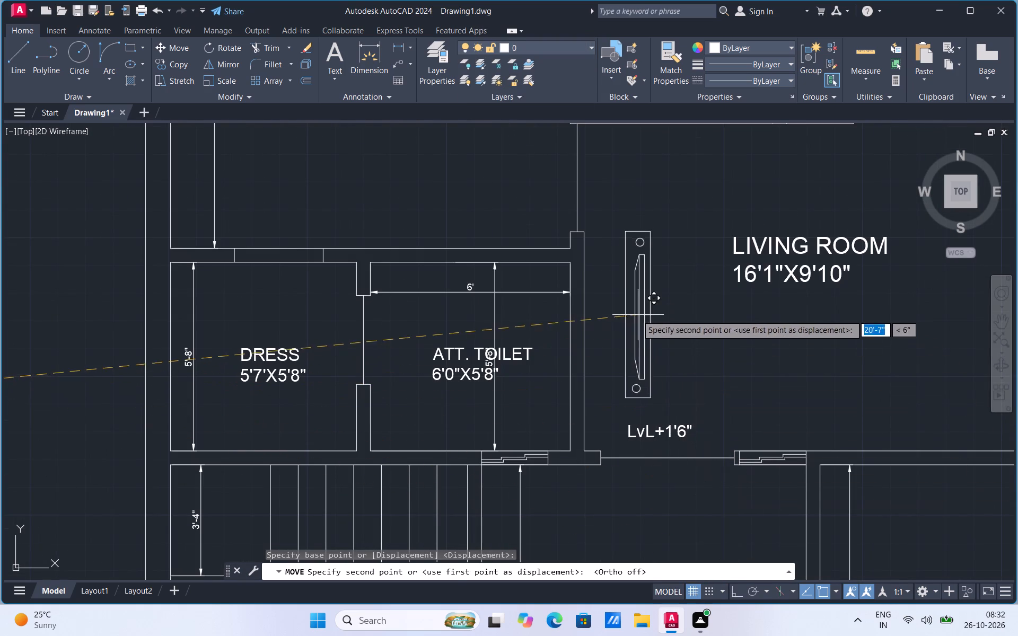
{"action": "scroll", "coordinate": [606, 337], "scroll_direction": "up", "scroll_amount": 2}
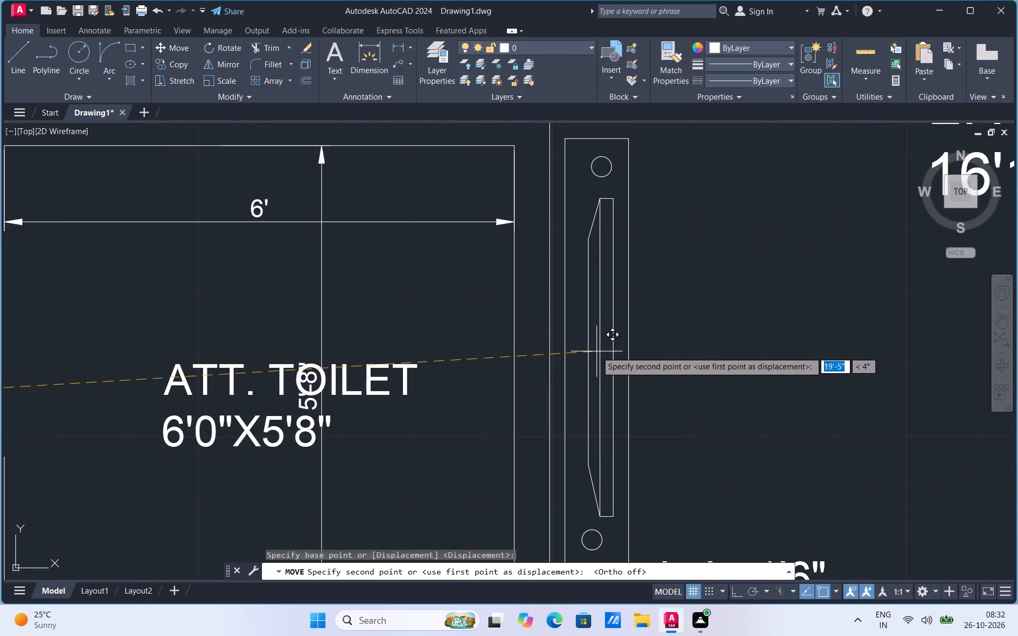
{"action": "scroll", "coordinate": [590, 356], "scroll_direction": "down", "scroll_amount": 2}
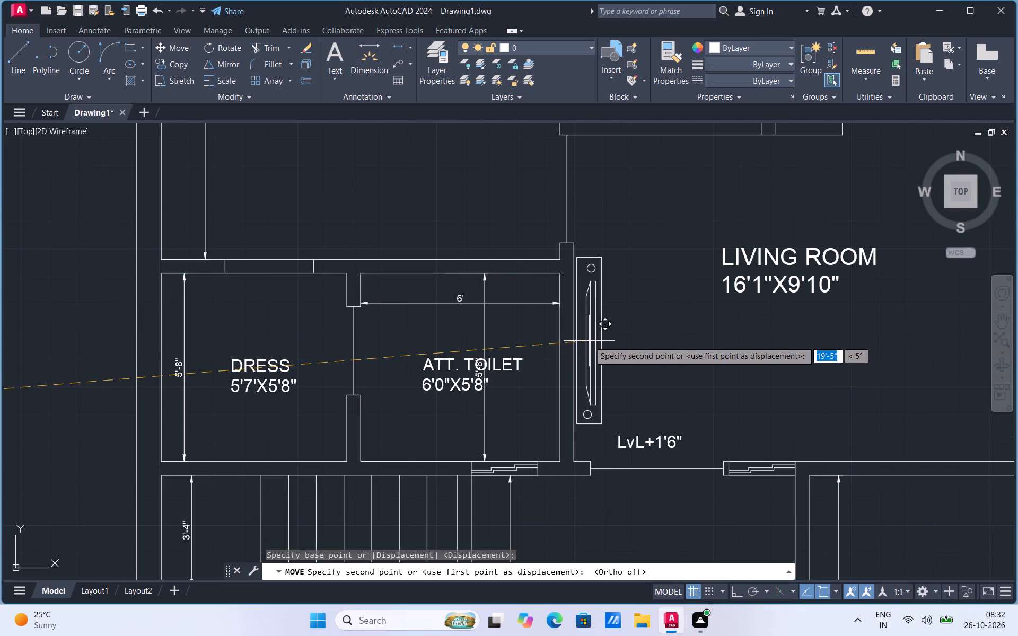
{"action": "left_click", "coordinate": [589, 341]}
Copy the grouped symbol from the living room wall to the bedroom wall next to the living room.
{"action": "left_click", "coordinate": [602, 371]}
{"action": "right_click", "coordinate": [602, 371]}
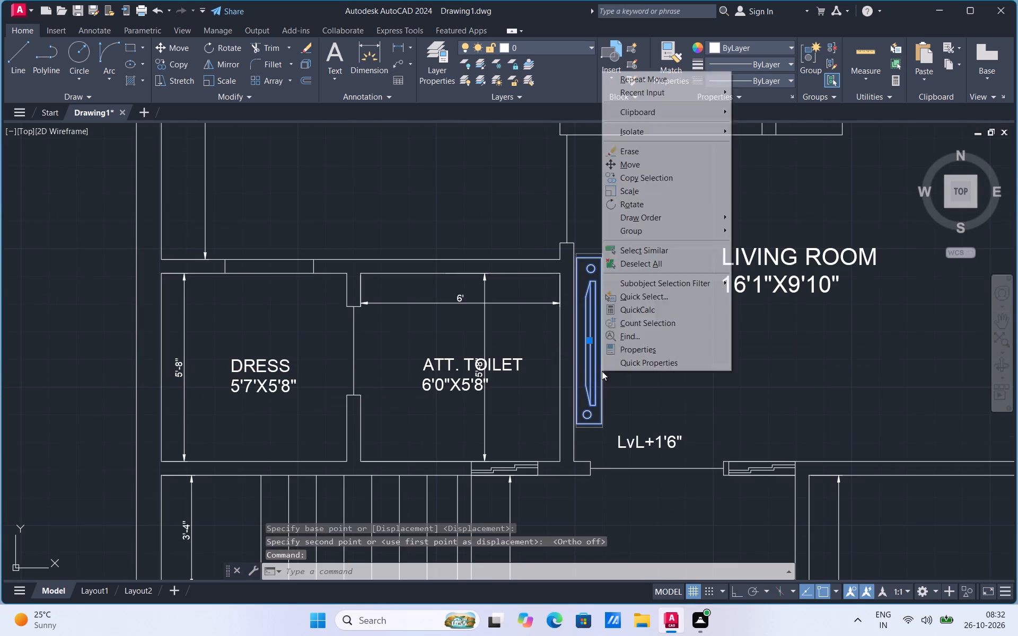
{"action": "left_click", "coordinate": [642, 173]}
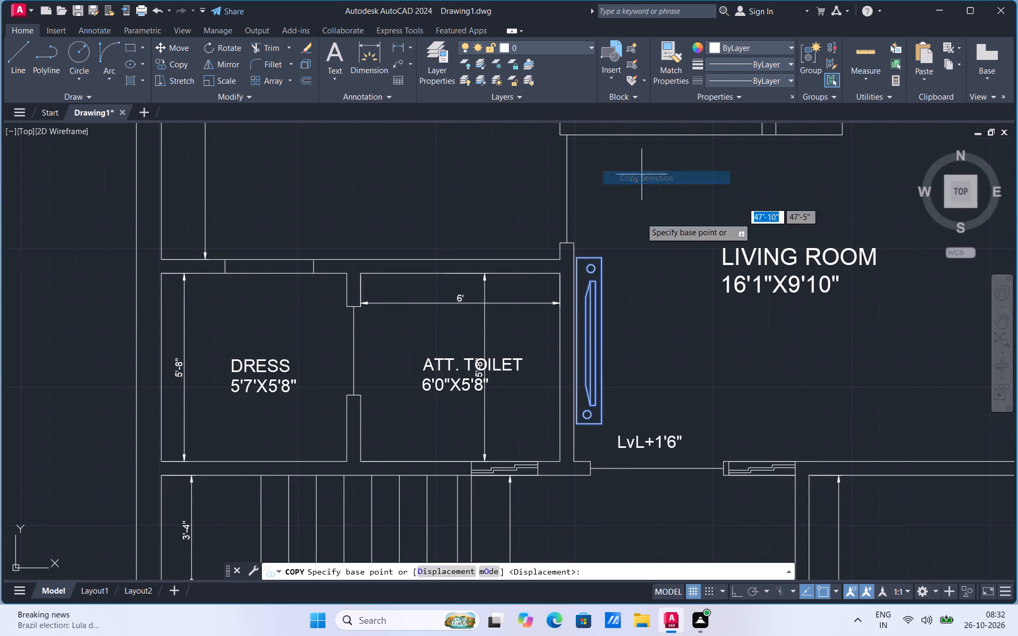
{"action": "left_click", "coordinate": [590, 340]}
{"action": "scroll", "coordinate": [643, 413], "scroll_direction": "down", "scroll_amount": 3}
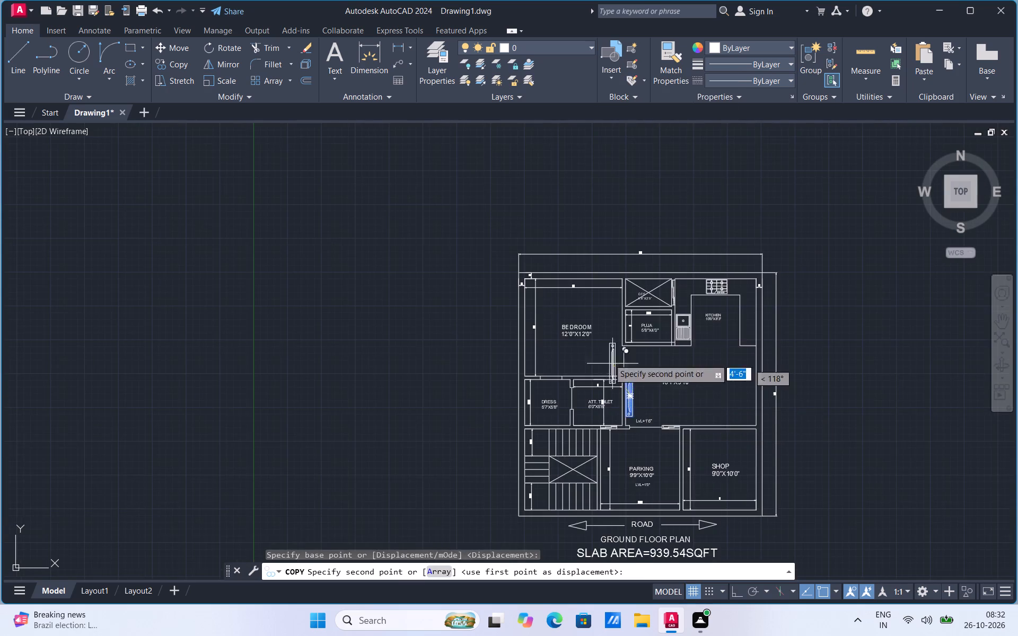
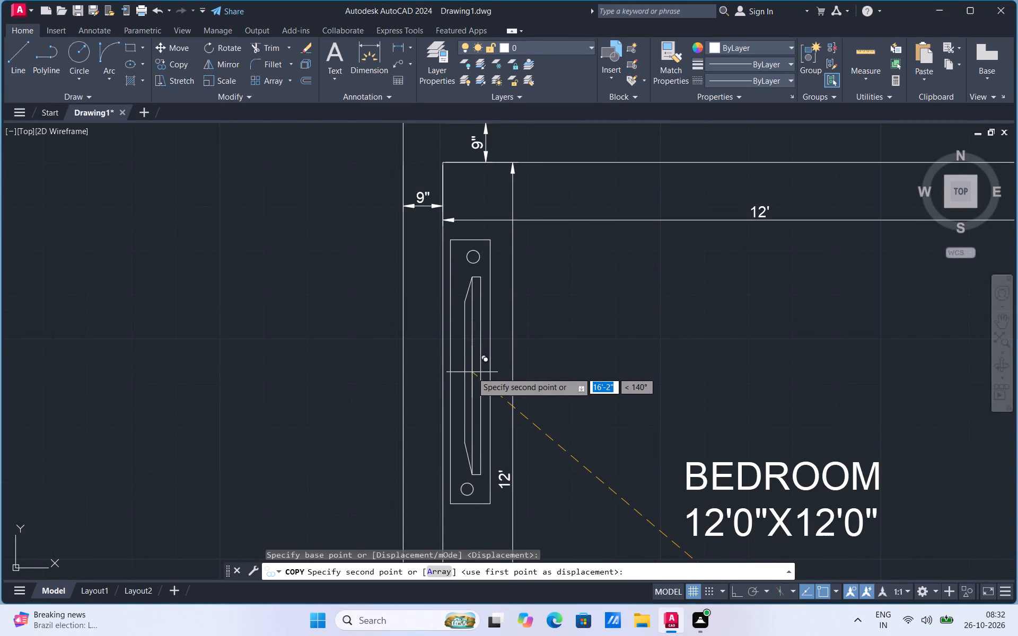
Place the copied narrow wall unit vertically against the bedroom's left wall, toward its upper end, and finish copying.
{"action": "left_click", "coordinate": [472, 372]}
{"action": "scroll", "coordinate": [492, 323], "scroll_direction": "down", "scroll_amount": 3}
{"action": "scroll", "coordinate": [625, 347], "scroll_direction": "up", "scroll_amount": 1}
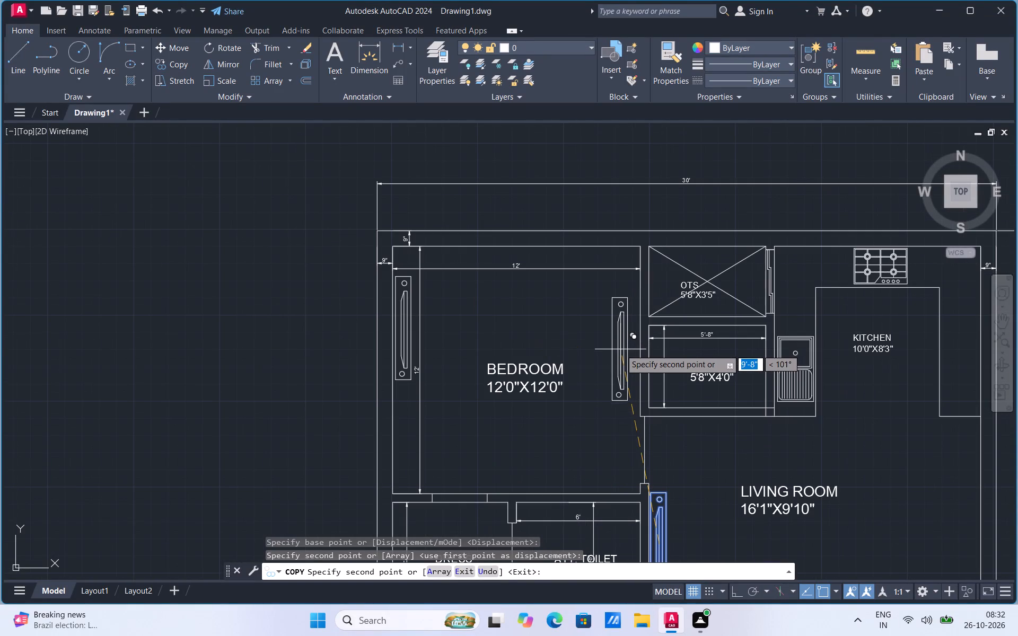
{"action": "key", "text": "Escape"}
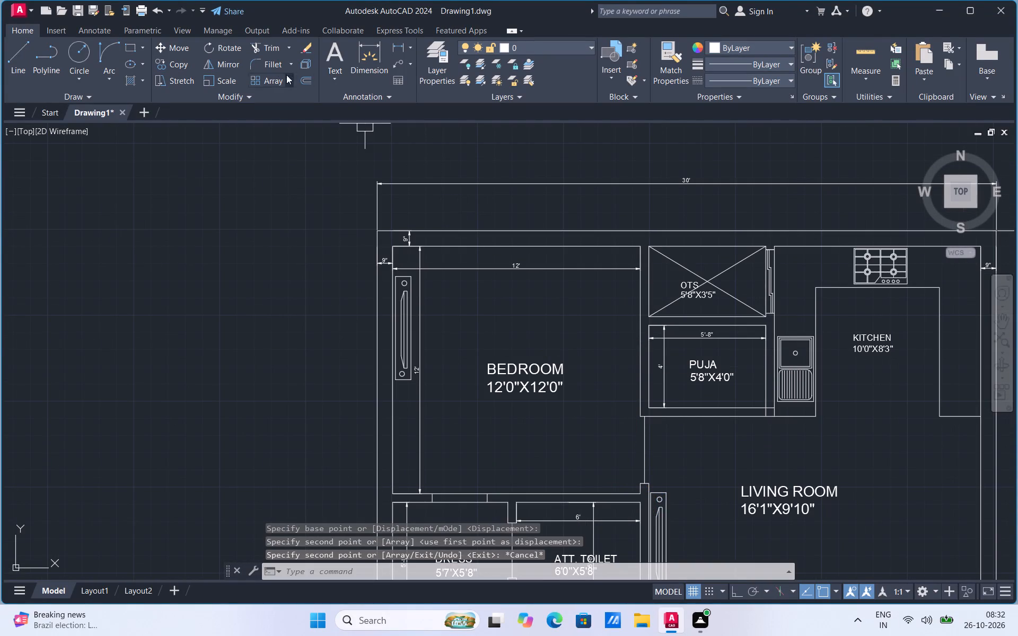
Use Trim to remove the bedroom's two 12' dimensions and both 9" wall-thickness dimensions at its upper-left corner.
{"action": "left_click", "coordinate": [275, 51]}
{"action": "left_click", "coordinate": [461, 276]}
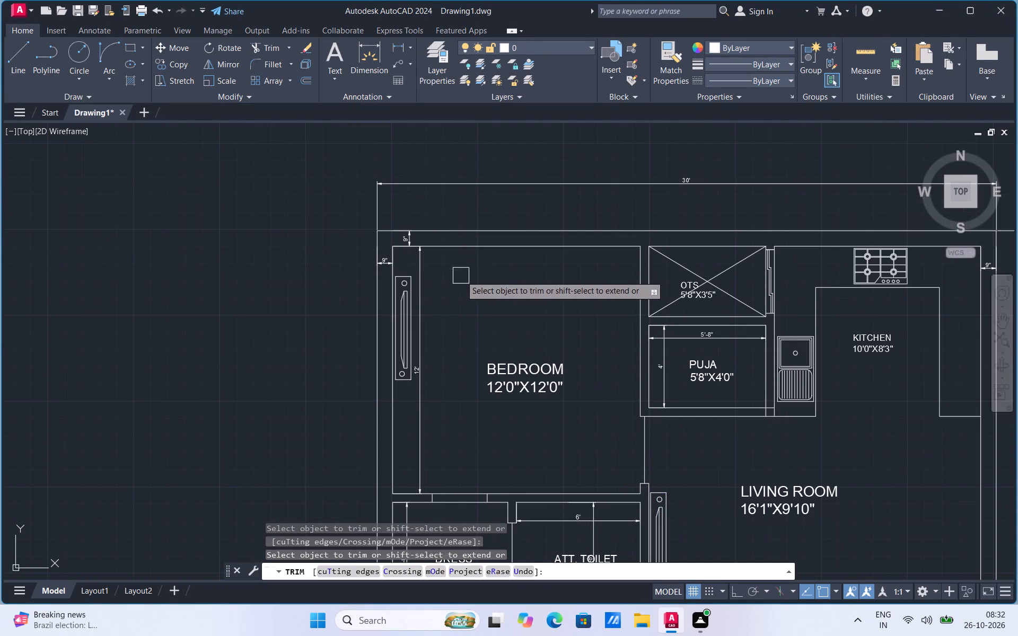
{"action": "left_click", "coordinate": [423, 426]}
{"action": "scroll", "coordinate": [397, 237], "scroll_direction": "up", "scroll_amount": 4}
{"action": "left_click", "coordinate": [320, 380]}
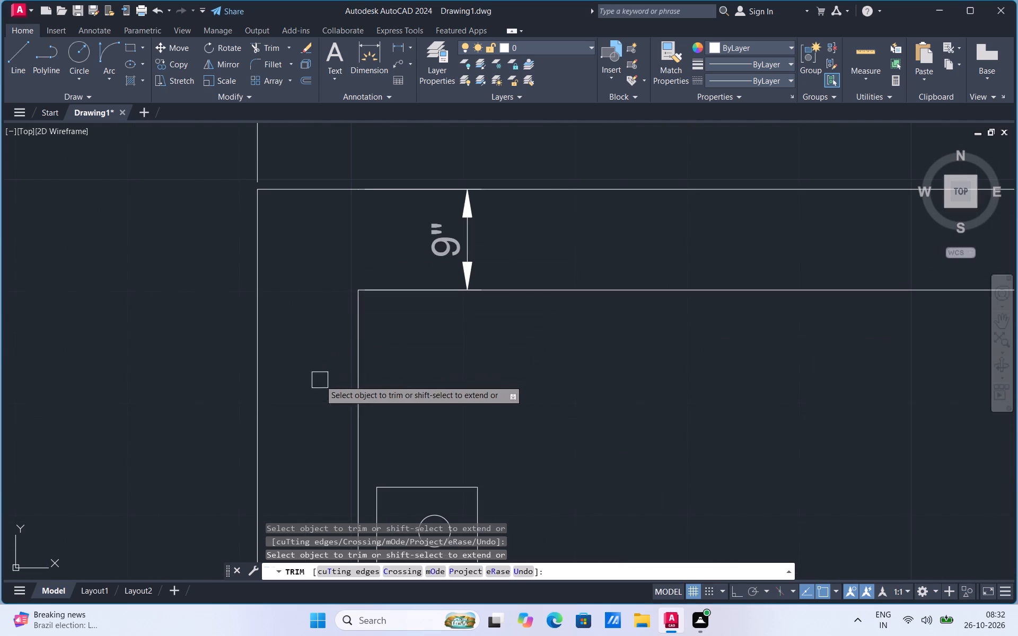
{"action": "left_click", "coordinate": [457, 246]}
Remove the puja room's 4' height and 5'-8" width dimensions with Trim.
{"action": "scroll", "coordinate": [455, 246], "scroll_direction": "down", "scroll_amount": 6}
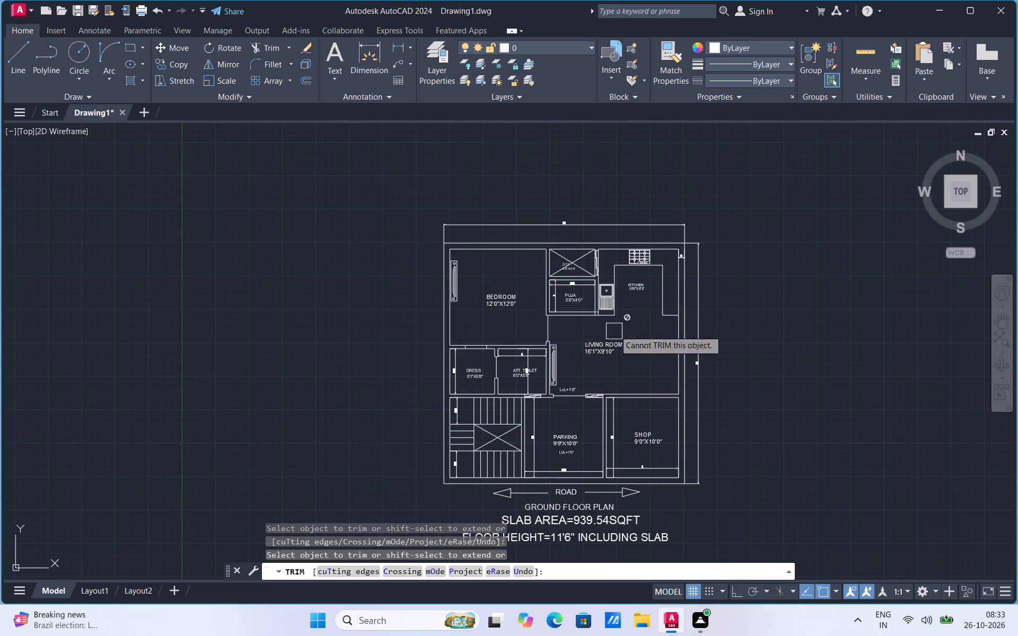
{"action": "scroll", "coordinate": [600, 286], "scroll_direction": "up", "scroll_amount": 2}
{"action": "scroll", "coordinate": [497, 325], "scroll_direction": "up", "scroll_amount": 1}
{"action": "left_click", "coordinate": [486, 325]}
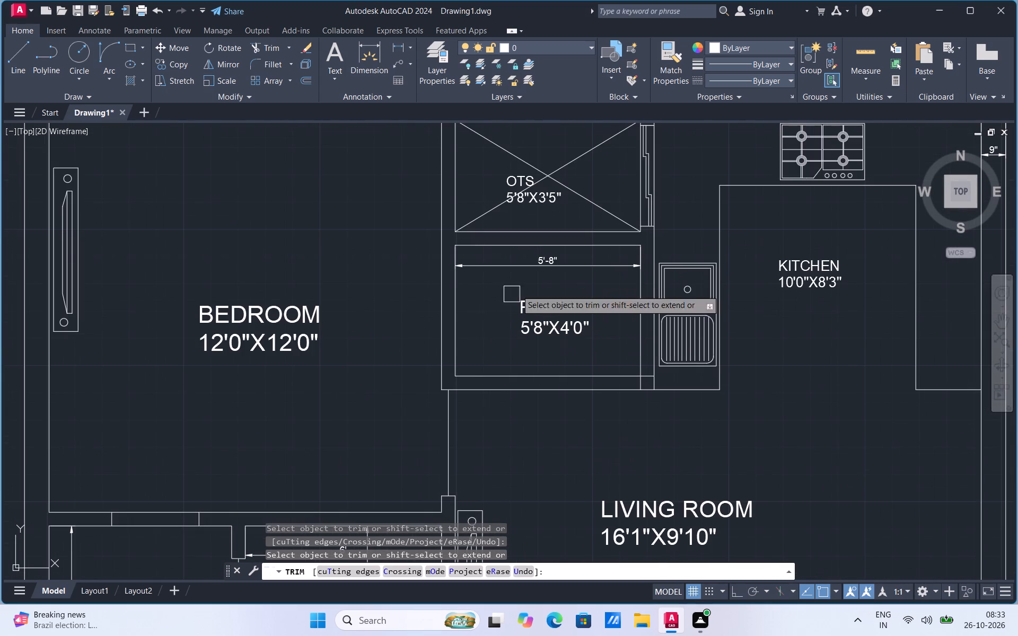
{"action": "left_click", "coordinate": [537, 268]}
Remove the 9" wall-thickness dimension beside the kitchen's outer right wall.
{"action": "scroll", "coordinate": [479, 362], "scroll_direction": "up", "scroll_amount": 1}
{"action": "scroll", "coordinate": [478, 364], "scroll_direction": "down", "scroll_amount": 2}
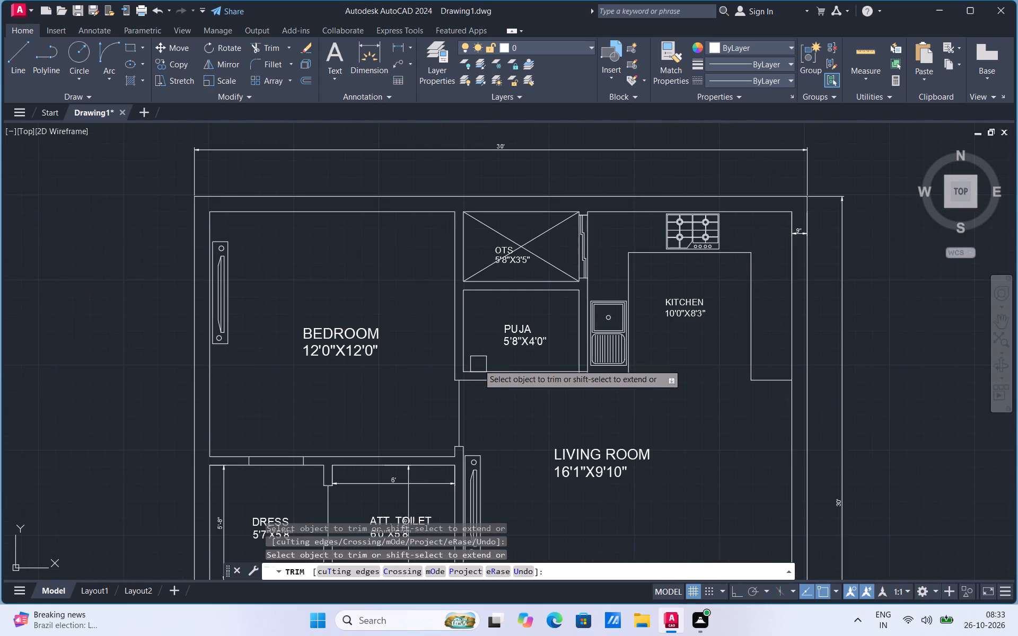
{"action": "scroll", "coordinate": [797, 244], "scroll_direction": "up", "scroll_amount": 2}
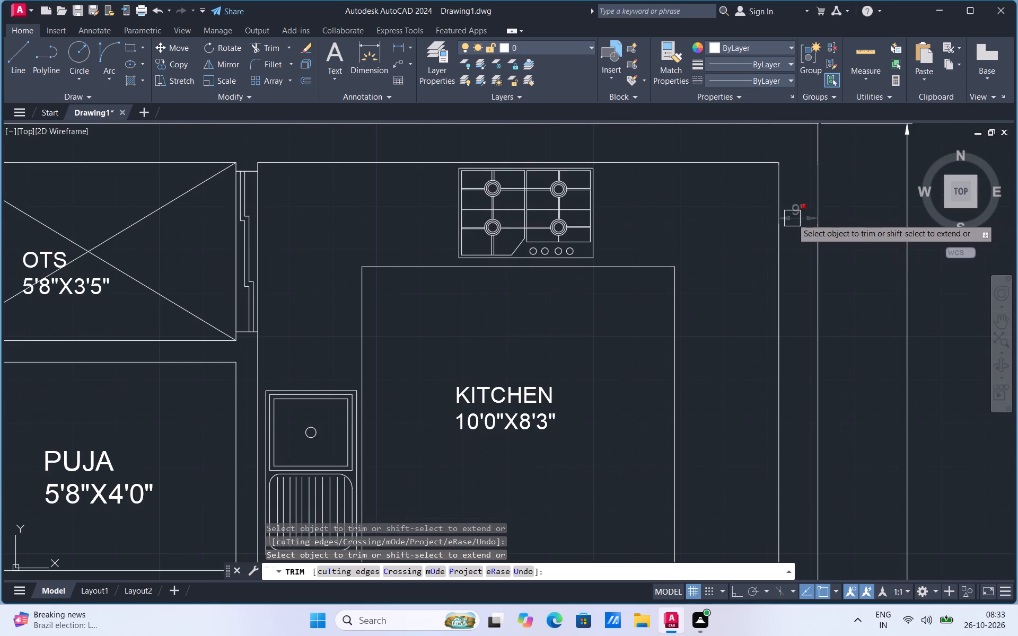
{"action": "left_click", "coordinate": [792, 219]}
Remove the dress room's 5'-8" dimension and the attached toilet's 6' and 5'-8" dimensions.
{"action": "scroll", "coordinate": [668, 227], "scroll_direction": "down", "scroll_amount": 3}
{"action": "scroll", "coordinate": [608, 278], "scroll_direction": "down", "scroll_amount": 1}
{"action": "scroll", "coordinate": [565, 466], "scroll_direction": "up", "scroll_amount": 2}
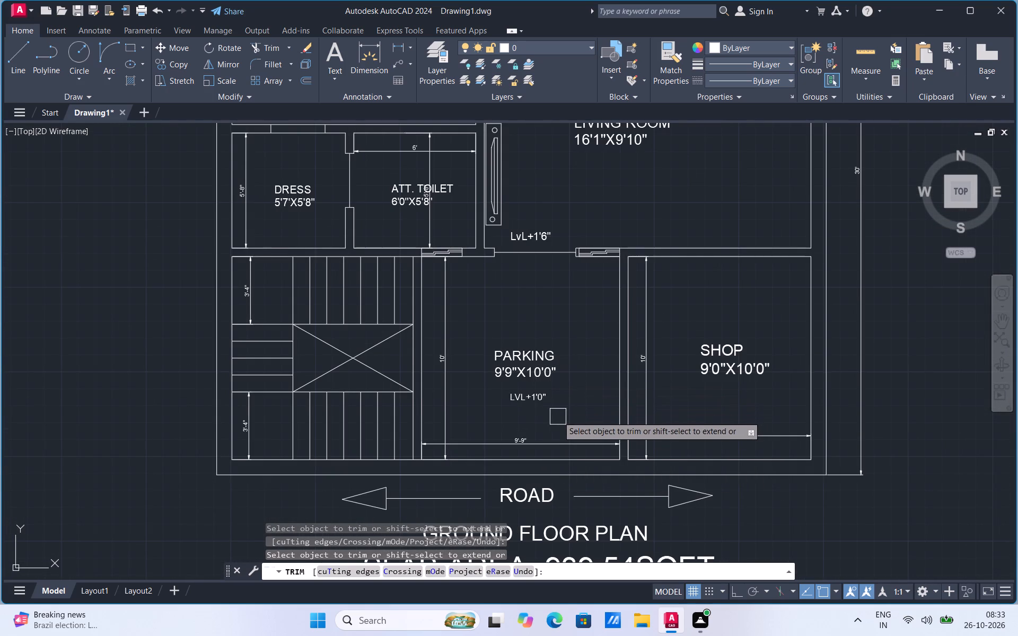
{"action": "scroll", "coordinate": [557, 408], "scroll_direction": "down", "scroll_amount": 1}
{"action": "scroll", "coordinate": [443, 276], "scroll_direction": "up", "scroll_amount": 2}
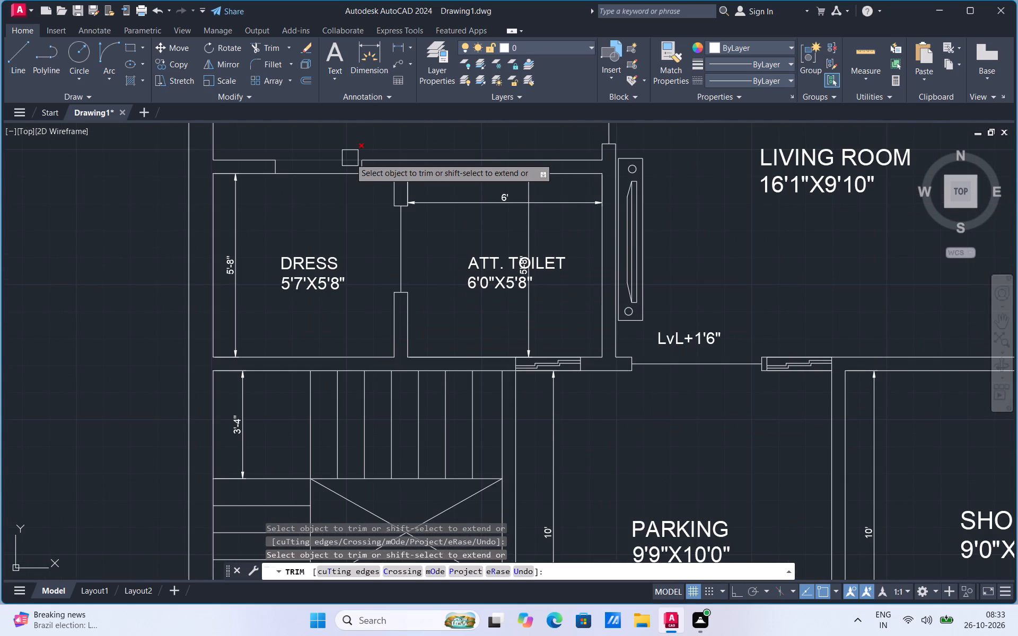
{"action": "scroll", "coordinate": [241, 298], "scroll_direction": "up", "scroll_amount": 1}
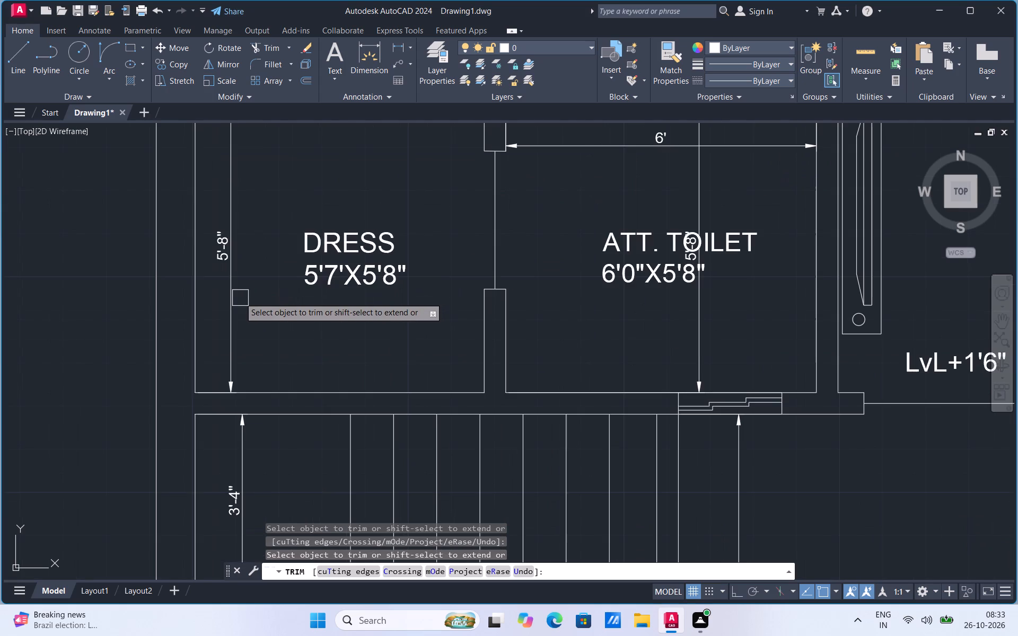
{"action": "left_click", "coordinate": [233, 324]}
{"action": "scroll", "coordinate": [440, 337], "scroll_direction": "down", "scroll_amount": 1}
{"action": "scroll", "coordinate": [646, 233], "scroll_direction": "up", "scroll_amount": 1}
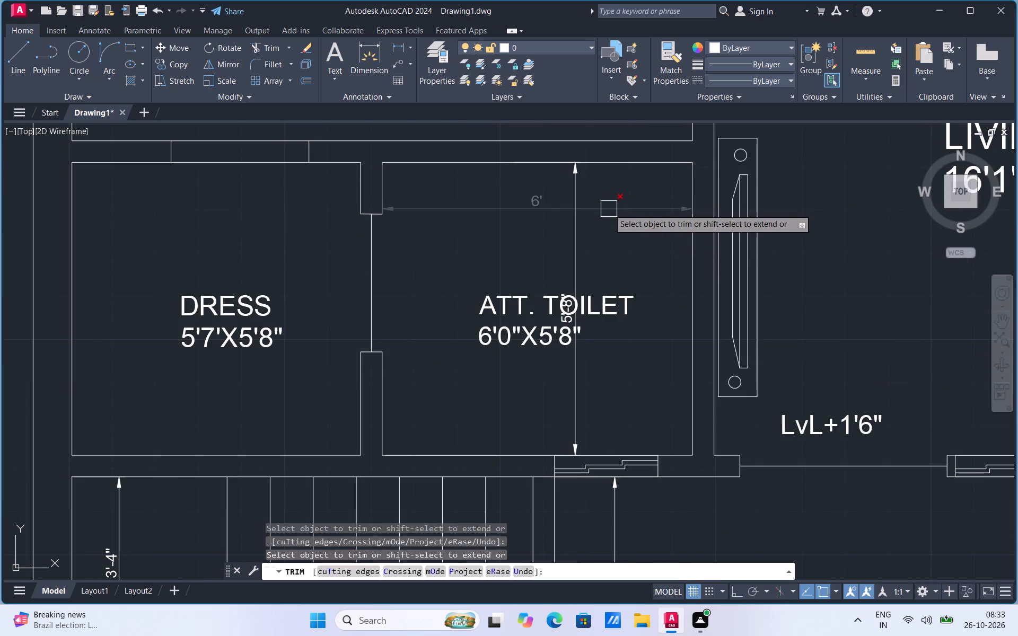
{"action": "left_click", "coordinate": [609, 209]}
{"action": "left_click", "coordinate": [575, 247]}
Remove the shop's 9' width and 10' height dimensions with Trim.
{"action": "scroll", "coordinate": [526, 231], "scroll_direction": "down", "scroll_amount": 3}
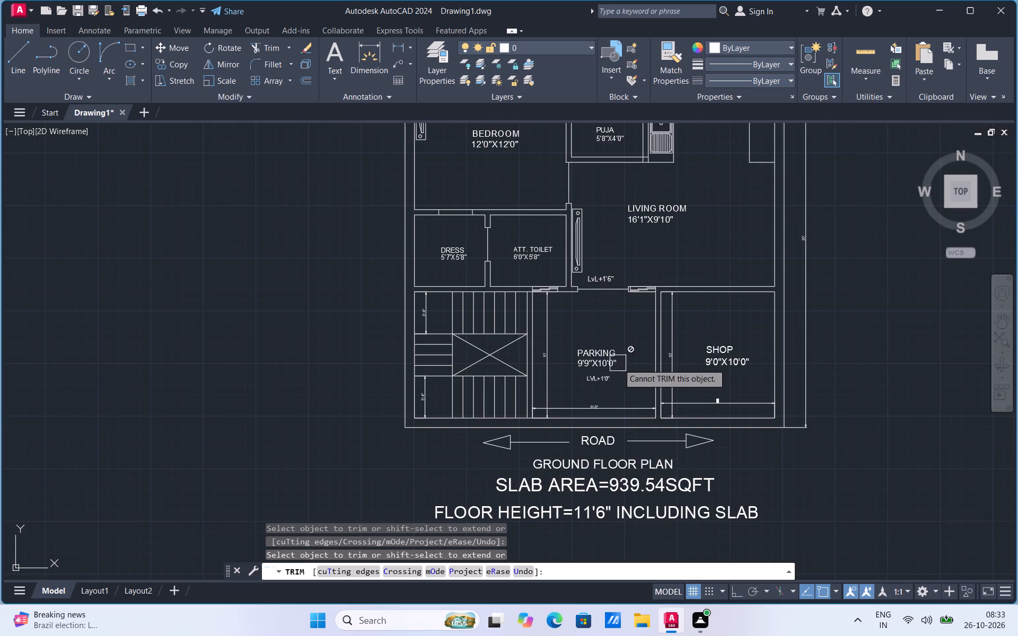
{"action": "scroll", "coordinate": [637, 390], "scroll_direction": "up", "scroll_amount": 1}
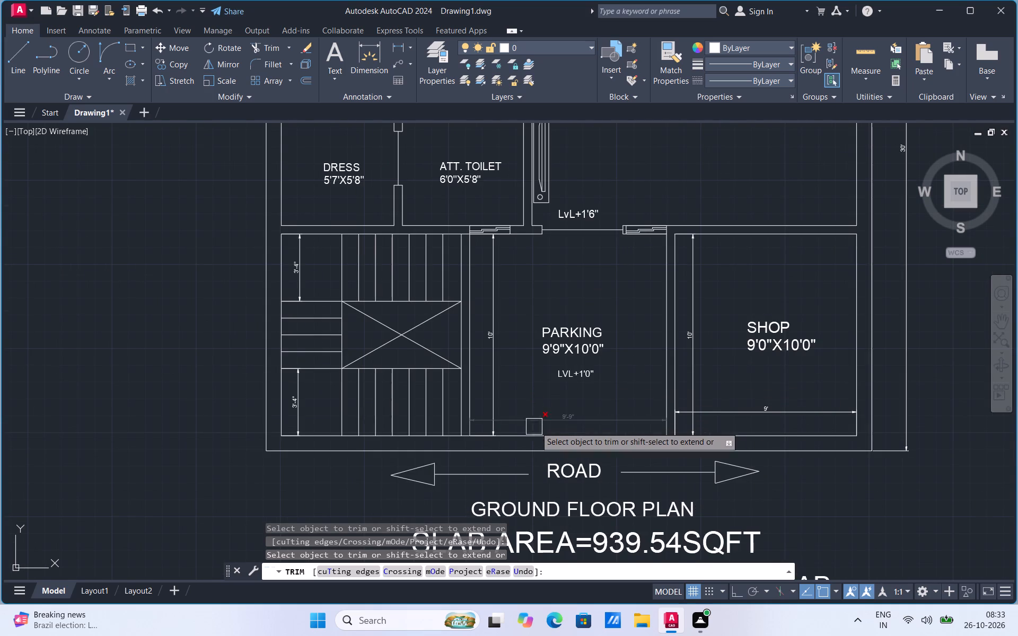
{"action": "scroll", "coordinate": [536, 427], "scroll_direction": "up", "scroll_amount": 2}
{"action": "scroll", "coordinate": [455, 439], "scroll_direction": "down", "scroll_amount": 3}
{"action": "scroll", "coordinate": [601, 430], "scroll_direction": "up", "scroll_amount": 2}
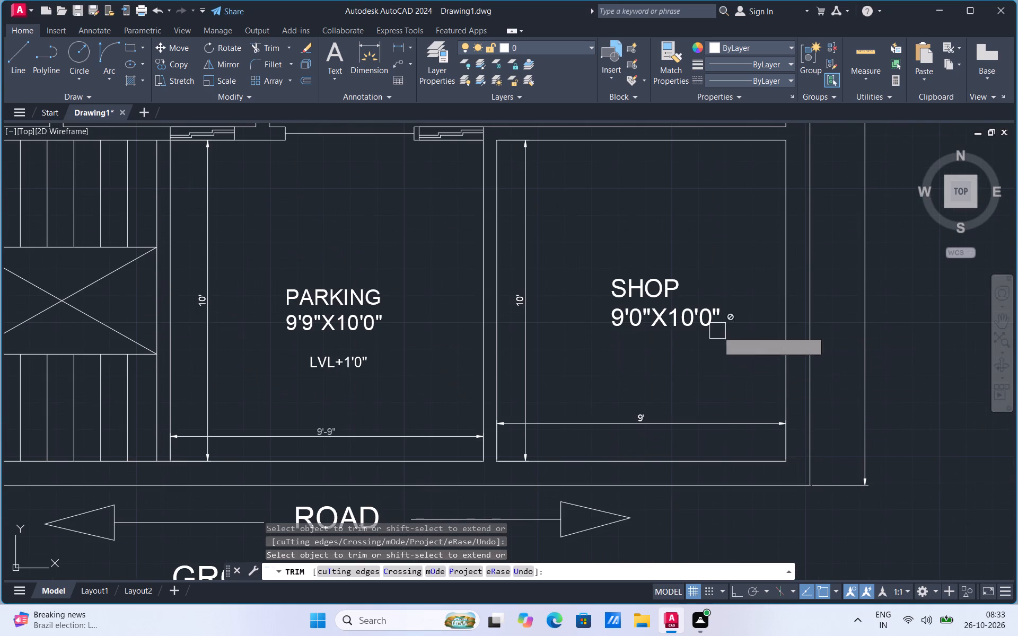
{"action": "left_click", "coordinate": [607, 420]}
{"action": "left_click", "coordinate": [529, 392]}
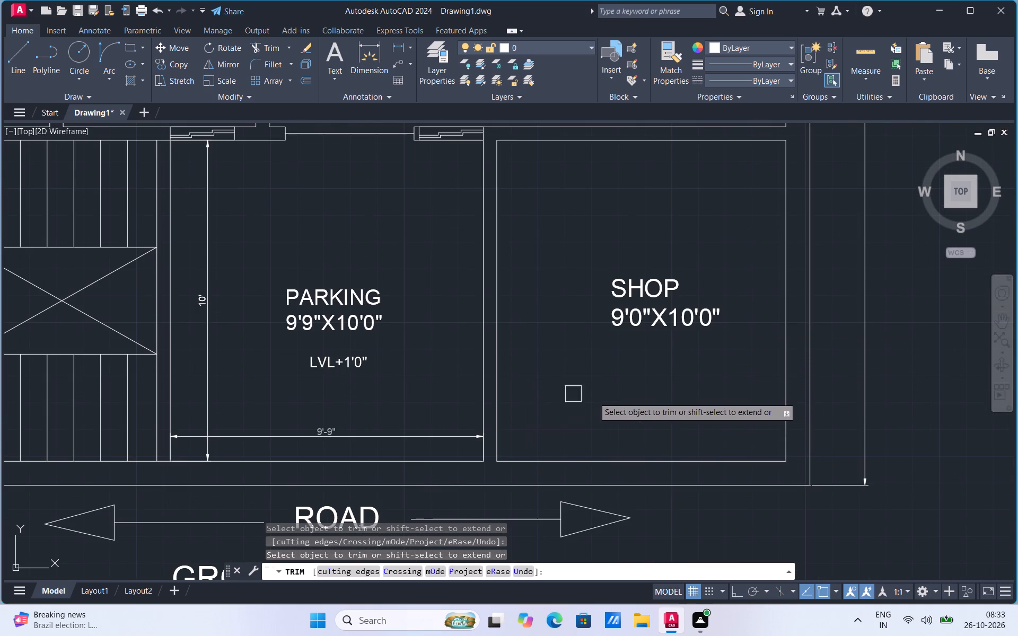
Remove the parking area's 9'-9" and 10' dimensions and end trimming.
{"action": "scroll", "coordinate": [625, 398], "scroll_direction": "down", "scroll_amount": 2}
{"action": "scroll", "coordinate": [462, 400], "scroll_direction": "up", "scroll_amount": 3}
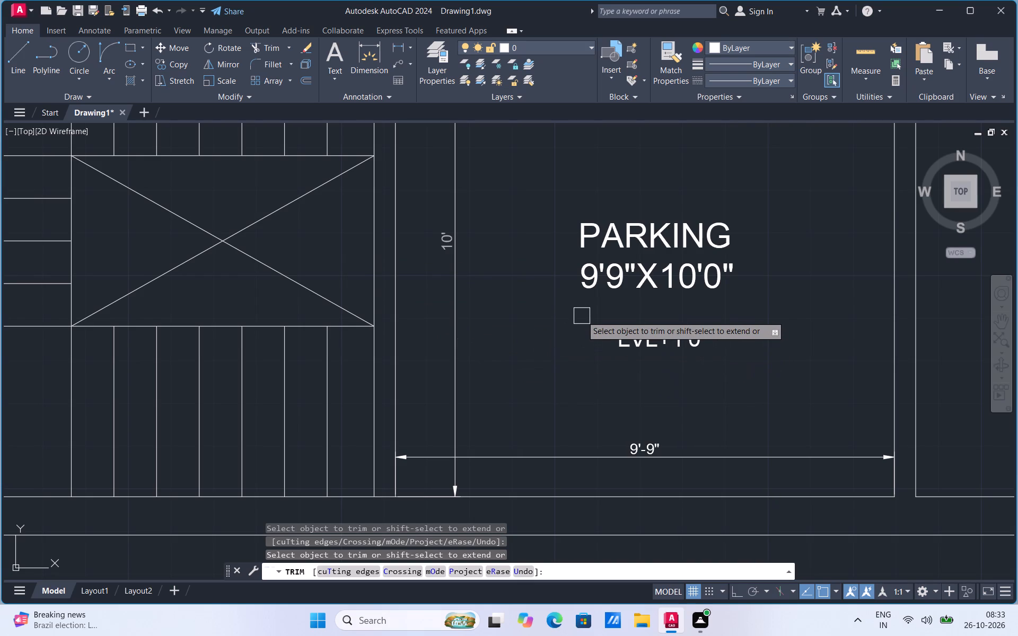
{"action": "left_click", "coordinate": [555, 463]}
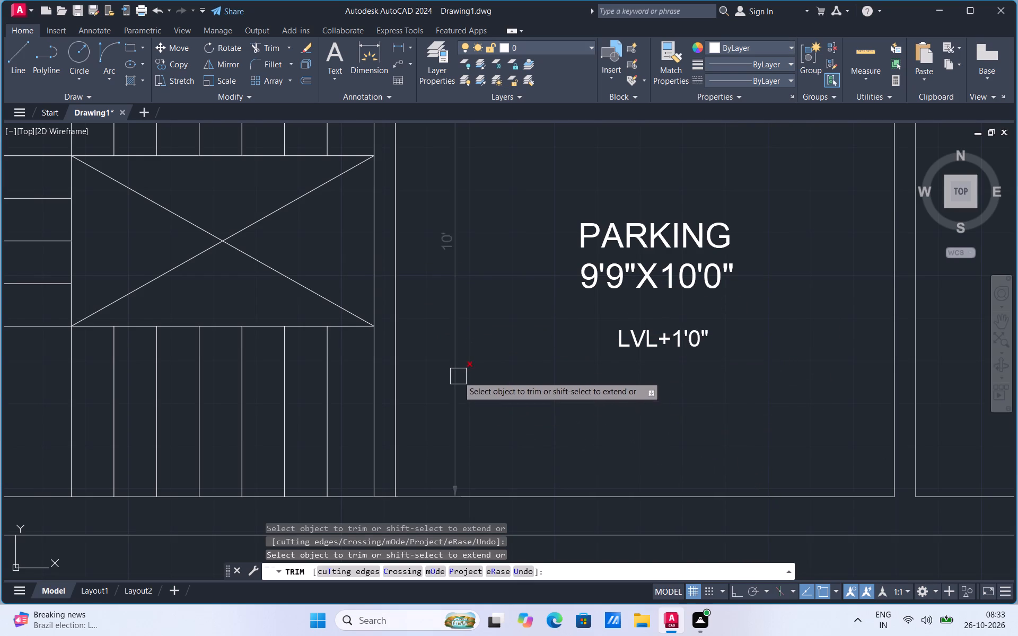
{"action": "left_click", "coordinate": [458, 376]}
{"action": "scroll", "coordinate": [675, 372], "scroll_direction": "up", "scroll_amount": 1}
{"action": "key", "text": "Escape"}
Edit the parking level label to read LvL+1'0".
{"action": "scroll", "coordinate": [542, 391], "scroll_direction": "down", "scroll_amount": 2}
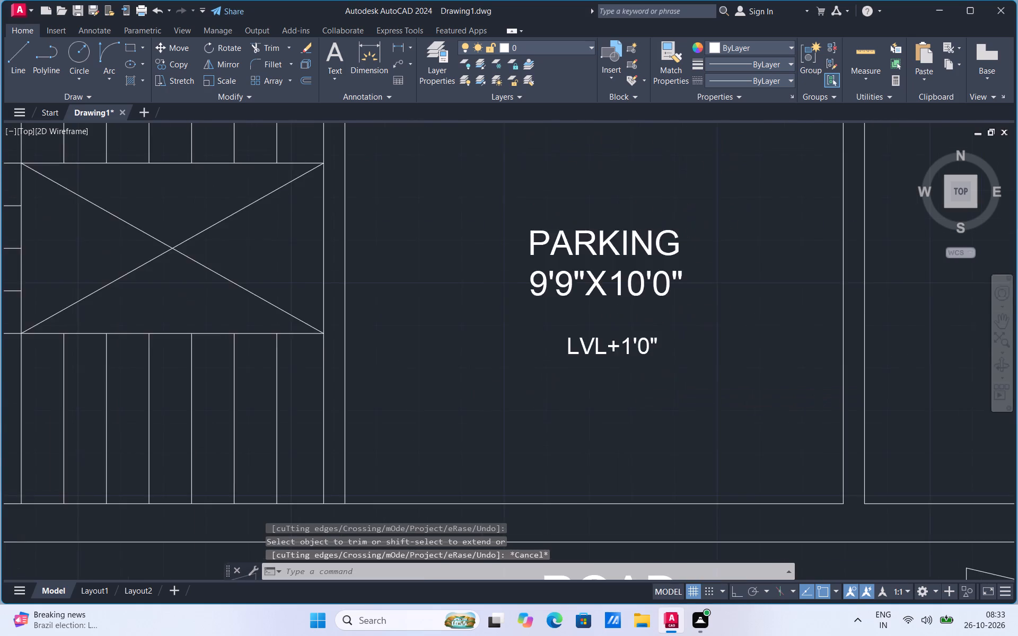
{"action": "double_click", "coordinate": [570, 372]}
{"action": "left_click", "coordinate": [572, 364]}
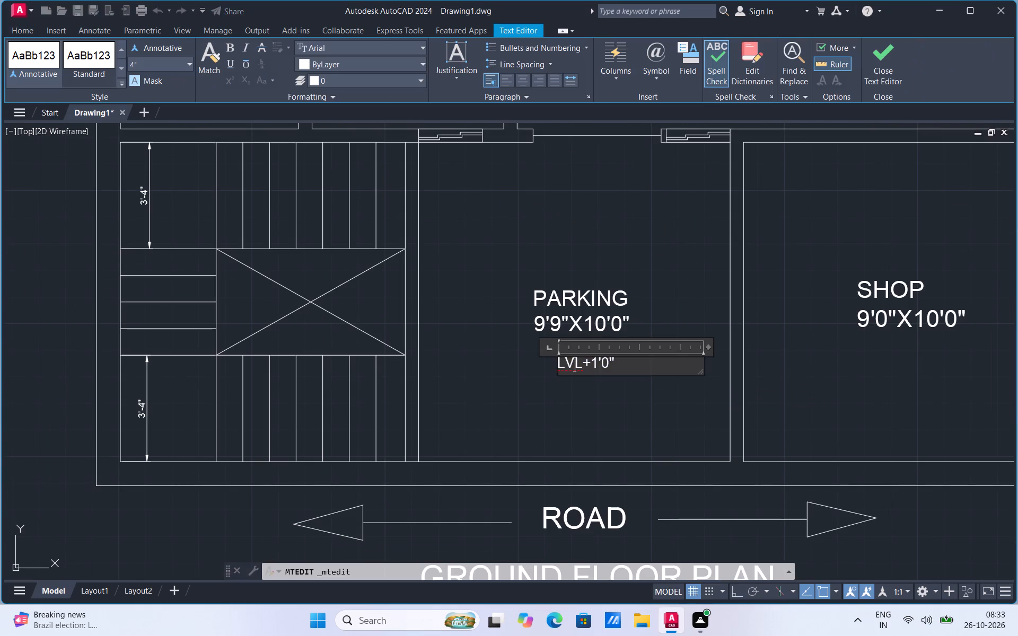
{"action": "key", "text": "BackSpace"}
{"action": "key", "text": "v"}
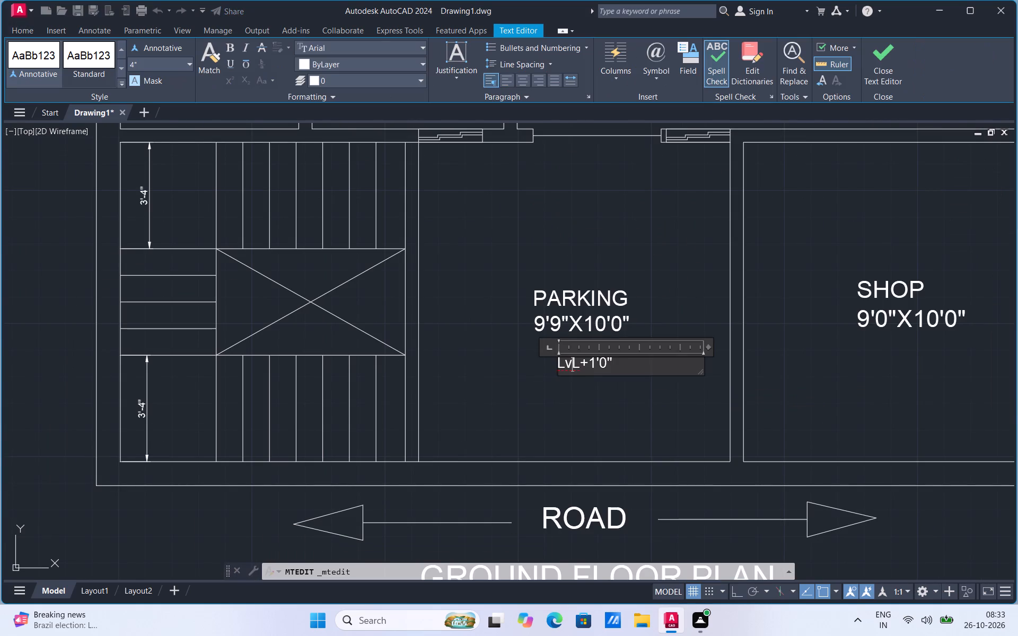
{"action": "left_click", "coordinate": [547, 381]}
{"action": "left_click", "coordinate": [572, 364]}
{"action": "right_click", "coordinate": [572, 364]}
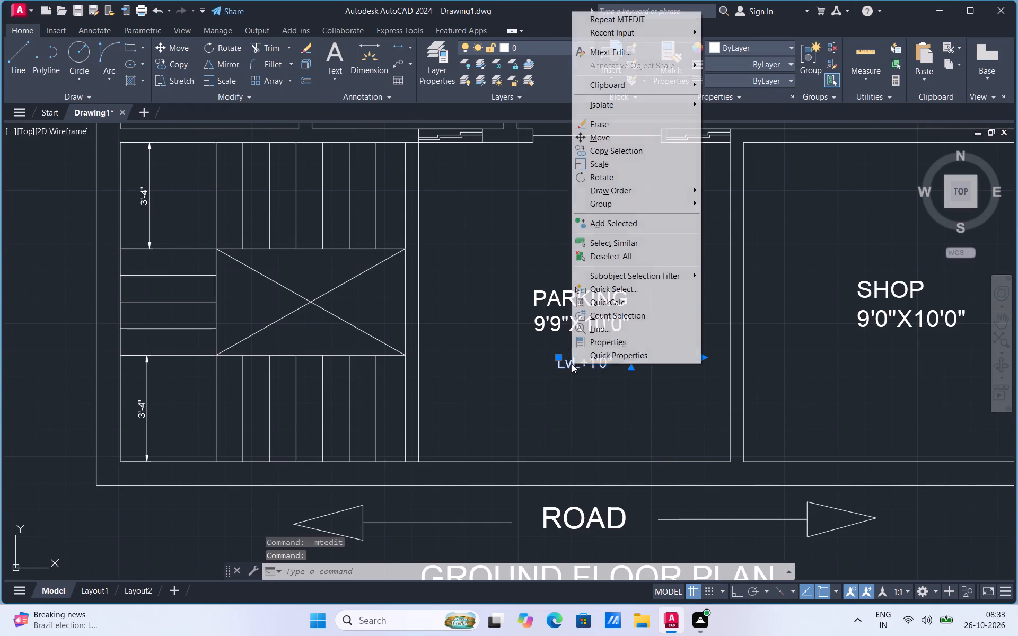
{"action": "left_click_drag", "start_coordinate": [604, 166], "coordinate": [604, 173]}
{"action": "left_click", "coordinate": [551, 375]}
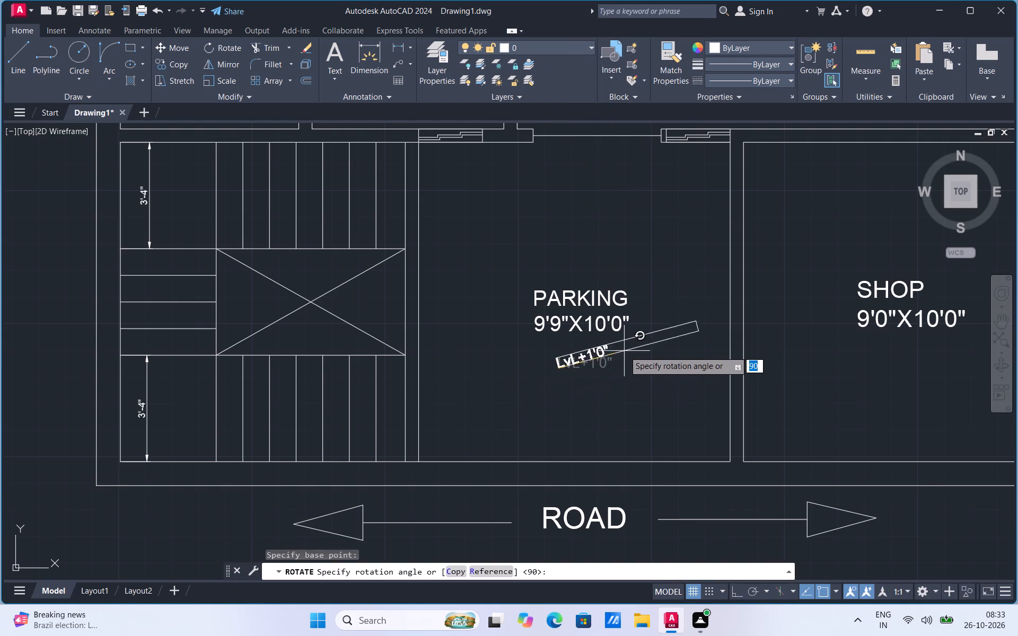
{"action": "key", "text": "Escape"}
Scale the parking level label down slightly by eye.
{"action": "left_click", "coordinate": [602, 364]}
{"action": "right_click", "coordinate": [602, 364]}
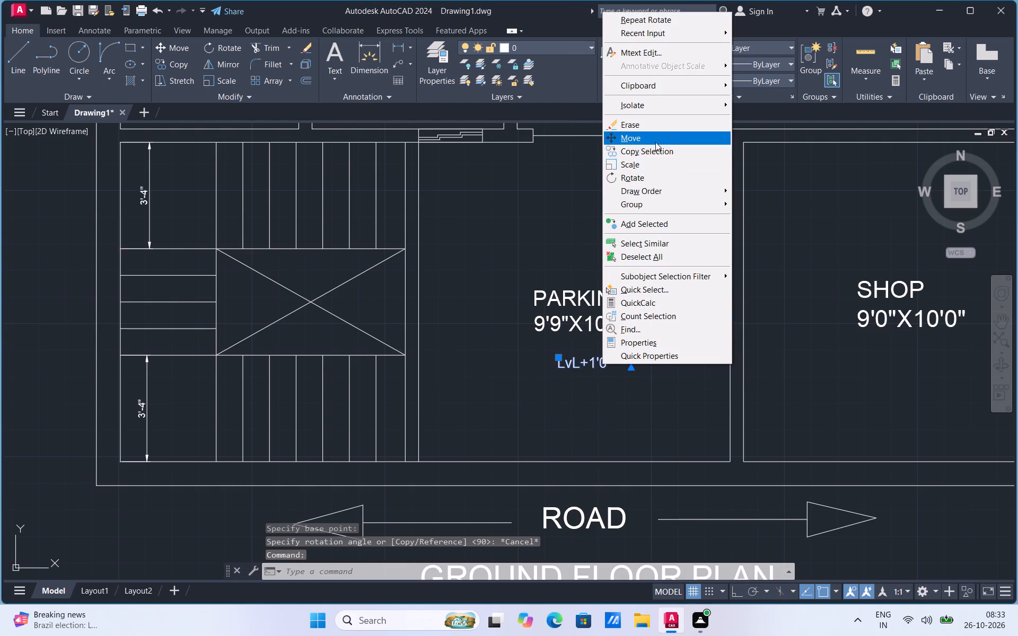
{"action": "left_click", "coordinate": [645, 159]}
{"action": "left_click", "coordinate": [616, 352]}
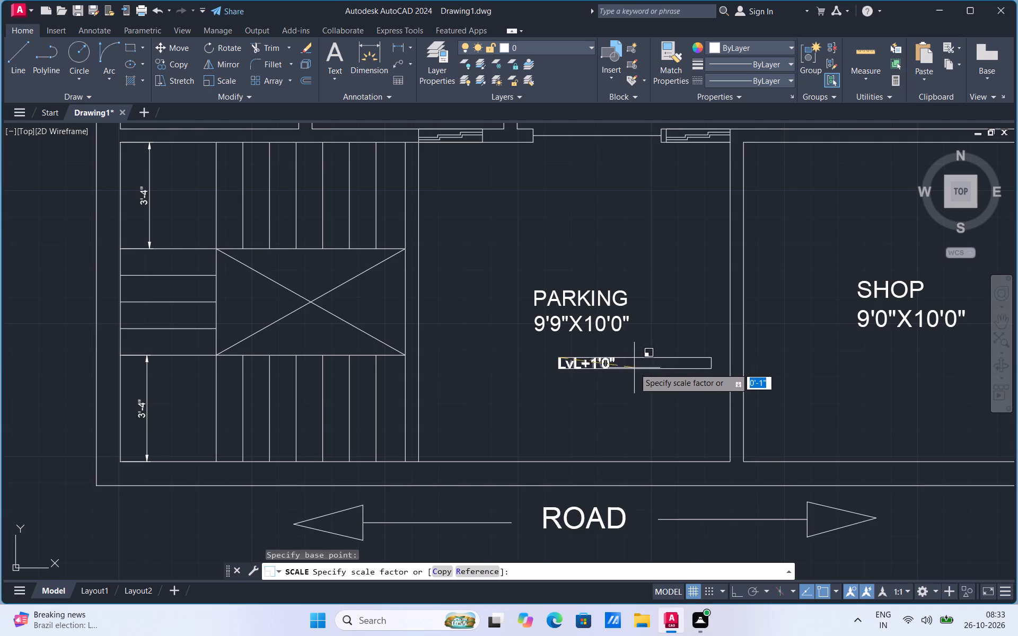
{"action": "left_click", "coordinate": [620, 369]}
Move the parking level label up so it sits just beneath the 9'9"X10'0" room size text.
{"action": "left_click", "coordinate": [575, 370]}
{"action": "right_click", "coordinate": [575, 370]}
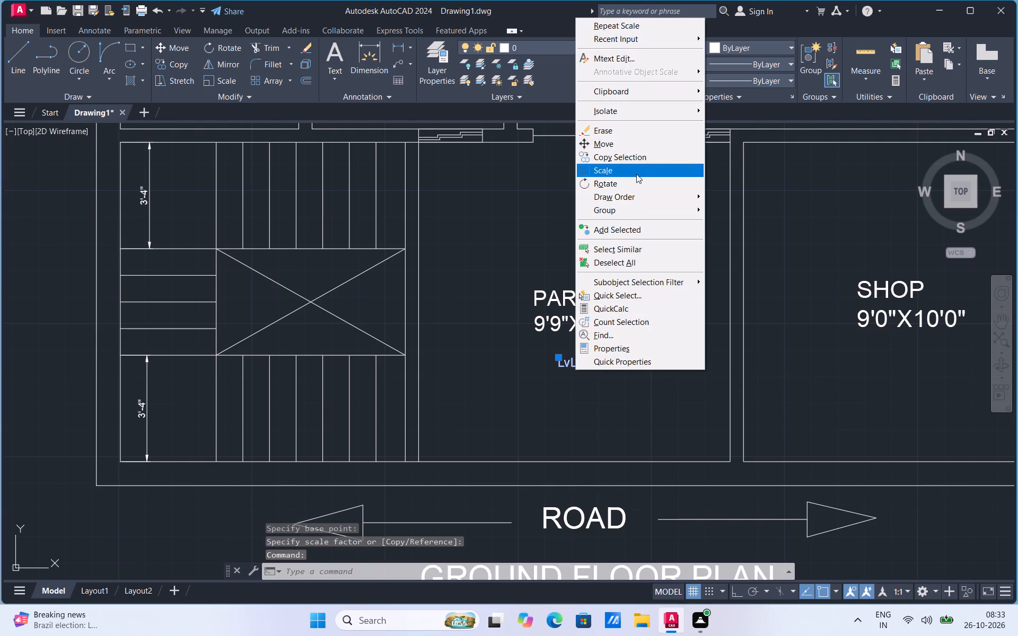
{"action": "left_click", "coordinate": [609, 144]}
{"action": "scroll", "coordinate": [569, 337], "scroll_direction": "up", "scroll_amount": 1}
{"action": "left_click", "coordinate": [566, 380]}
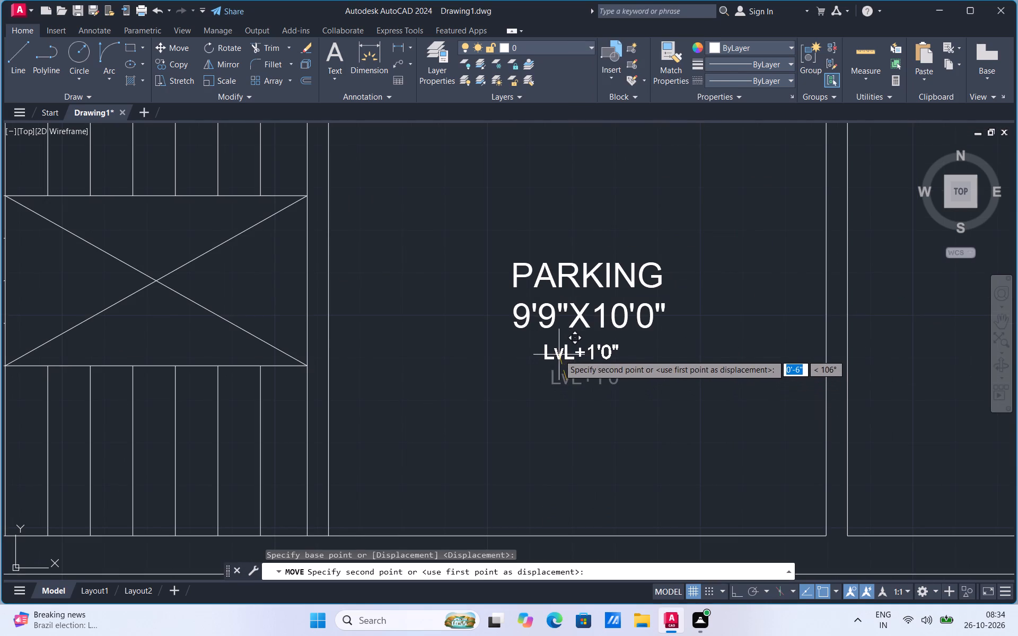
{"action": "left_click", "coordinate": [561, 359]}
Add a linear dimension across the parking area's full width, placed just inside its lower edge.
{"action": "scroll", "coordinate": [547, 397], "scroll_direction": "down", "scroll_amount": 3}
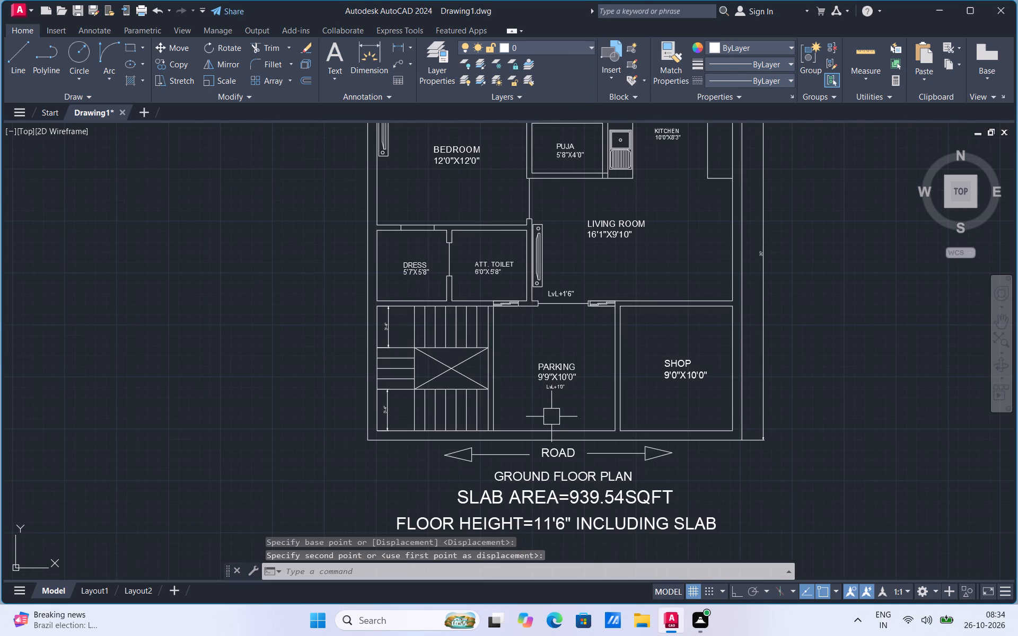
{"action": "scroll", "coordinate": [584, 392], "scroll_direction": "up", "scroll_amount": 1}
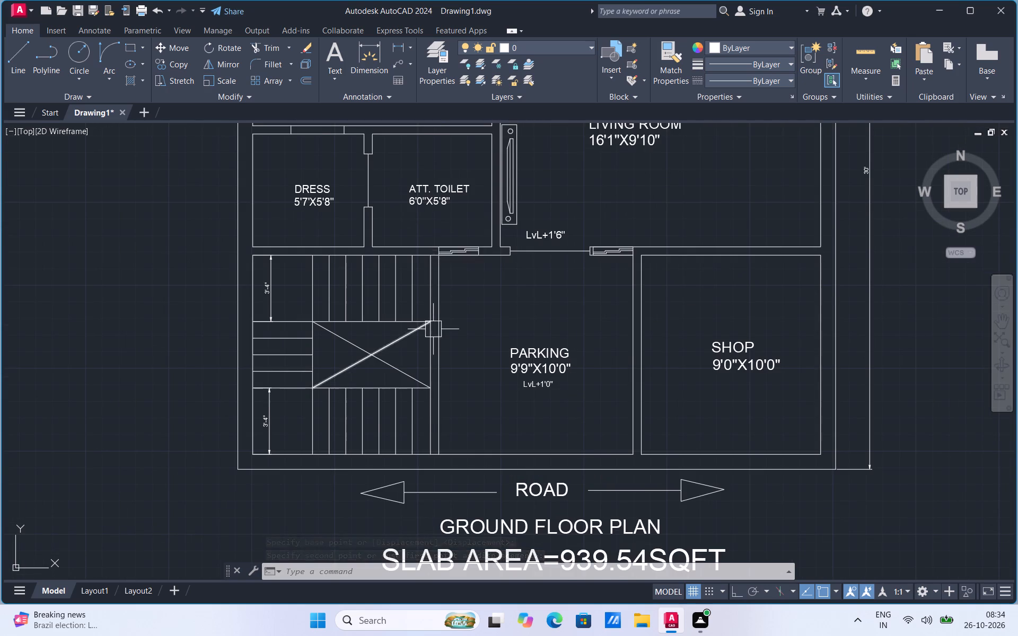
{"action": "scroll", "coordinate": [433, 329], "scroll_direction": "up", "scroll_amount": 1}
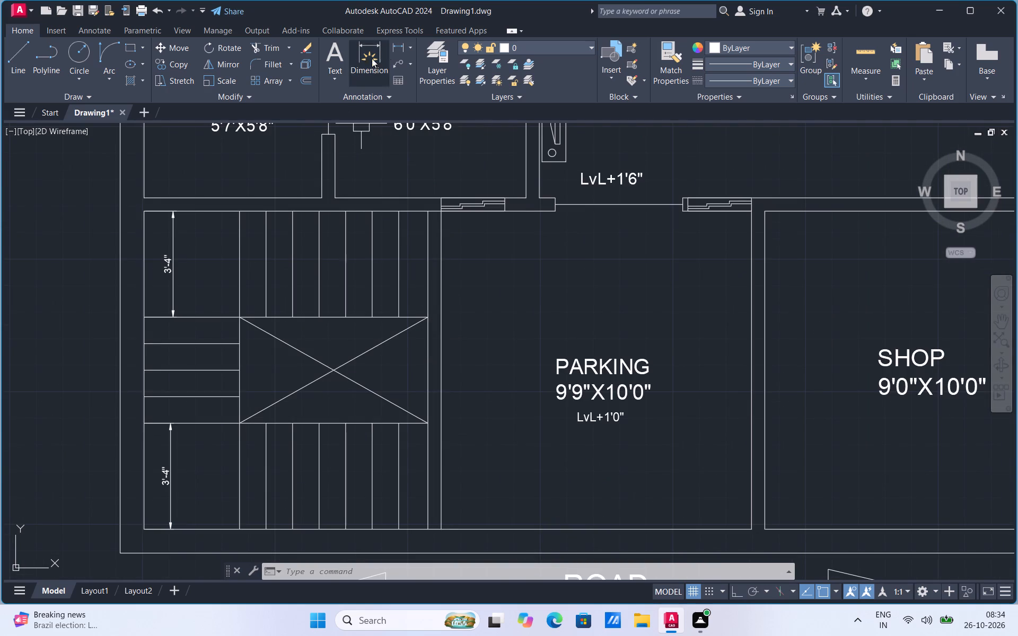
{"action": "left_click", "coordinate": [404, 45]}
{"action": "left_click", "coordinate": [441, 527]}
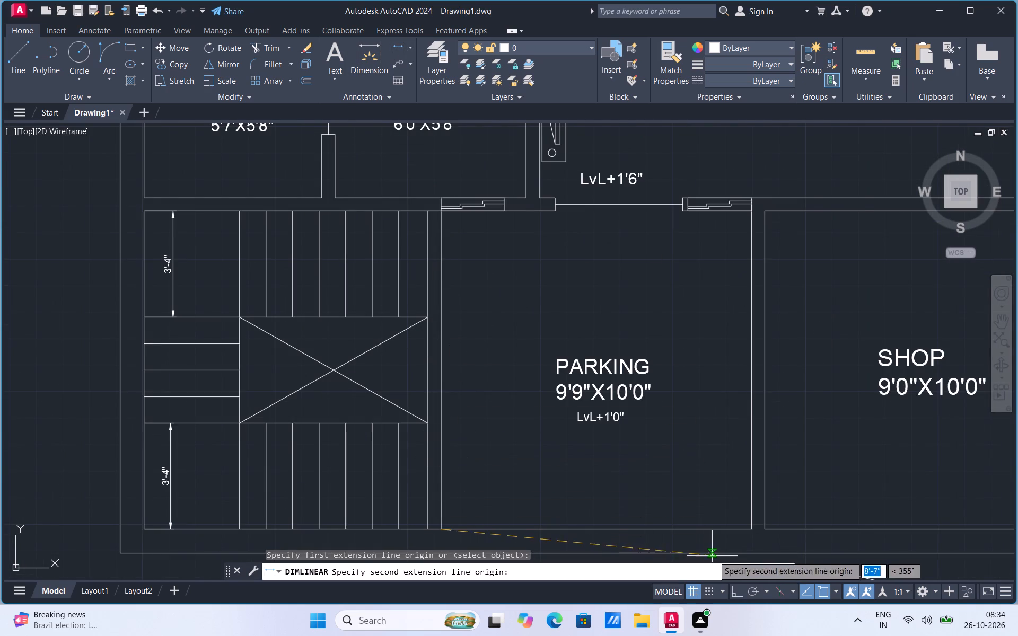
{"action": "left_click", "coordinate": [750, 529]}
{"action": "left_click", "coordinate": [754, 508]}
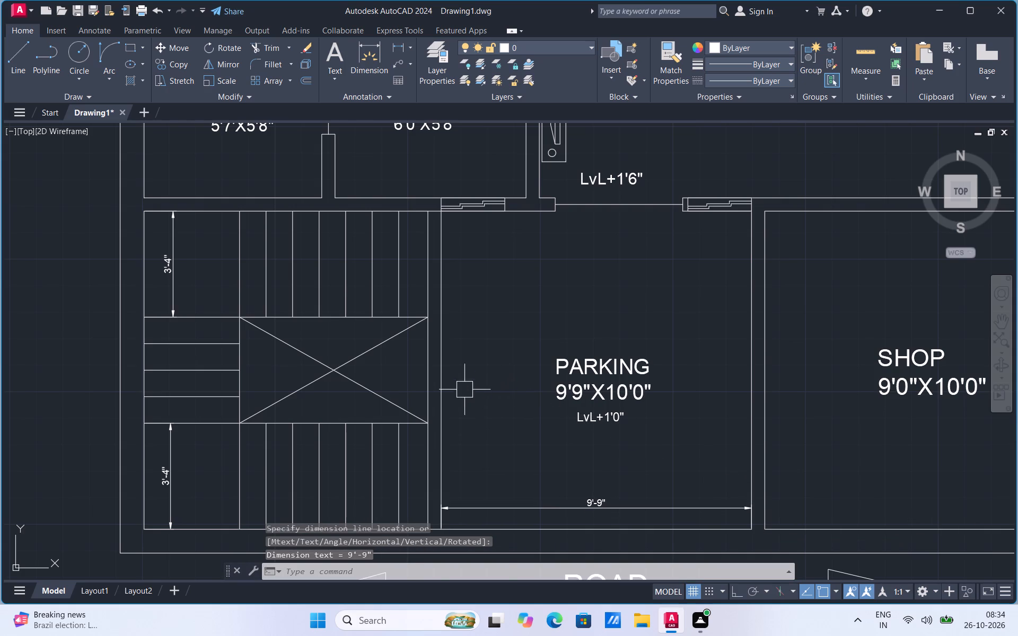
Delete the vertical line closing the staircase side of the wall between the stairs and parking.
{"action": "scroll", "coordinate": [464, 379], "scroll_direction": "down", "scroll_amount": 1}
{"action": "scroll", "coordinate": [406, 501], "scroll_direction": "up", "scroll_amount": 1}
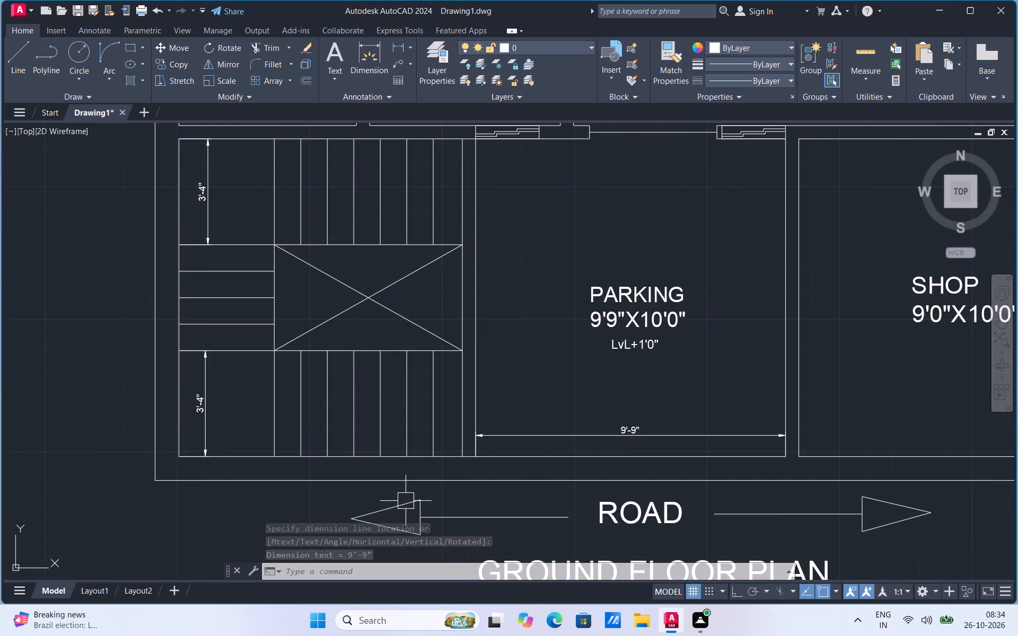
{"action": "left_click", "coordinate": [460, 422]}
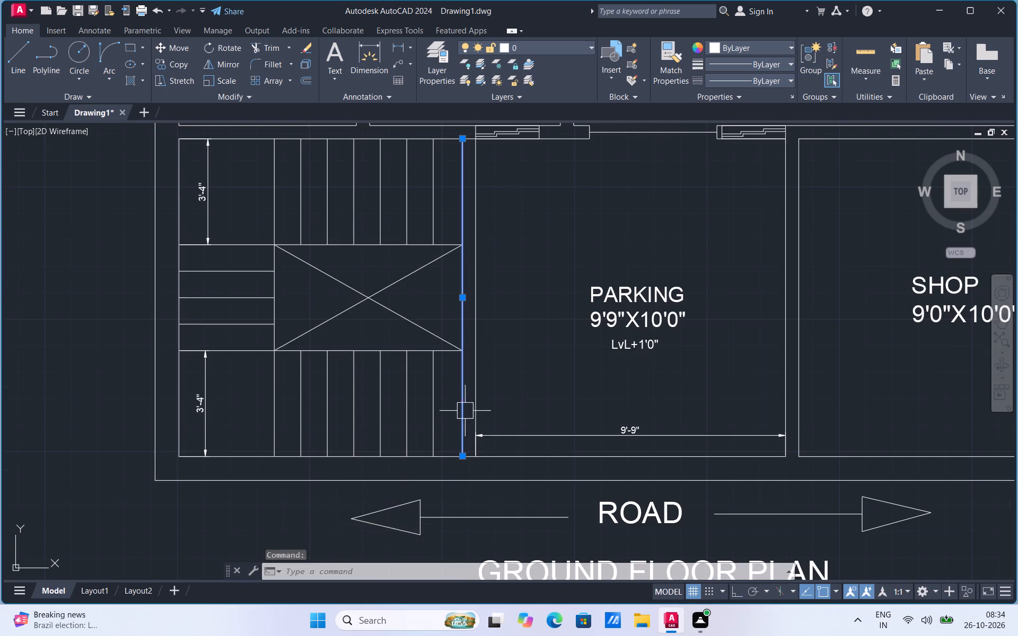
{"action": "key", "text": "Delete"}
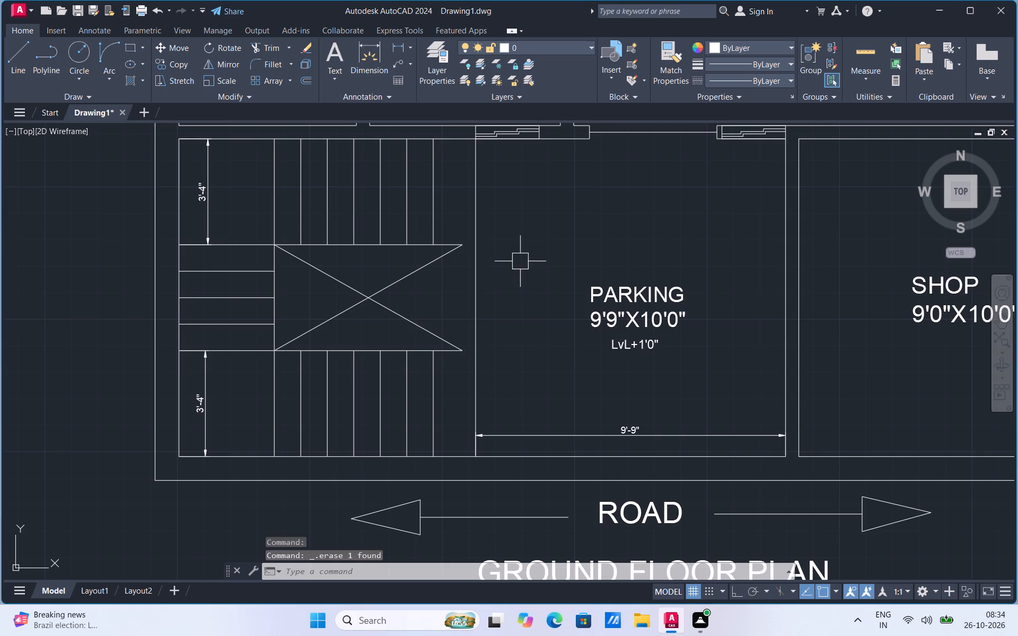
Delete the two crossing diagonal lines in the open well between the stair flights.
{"action": "left_click", "coordinate": [417, 325]}
{"action": "left_click", "coordinate": [408, 282]}
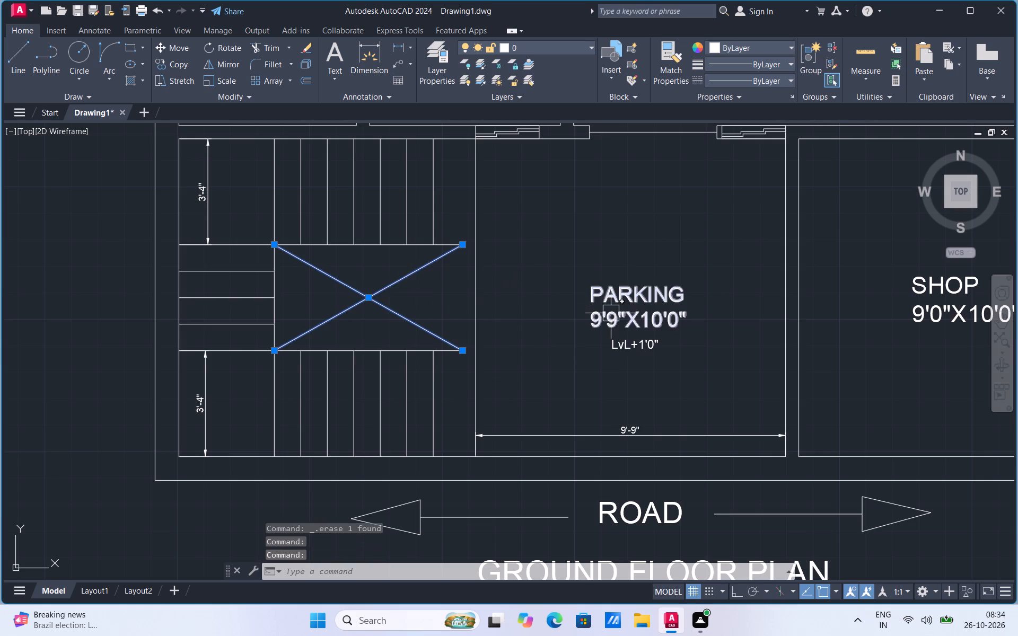
{"action": "key", "text": "Delete"}
Extend the two horizontal flight edge lines beside the stair well to meet the parking wall line.
{"action": "type", "text": "ex"}
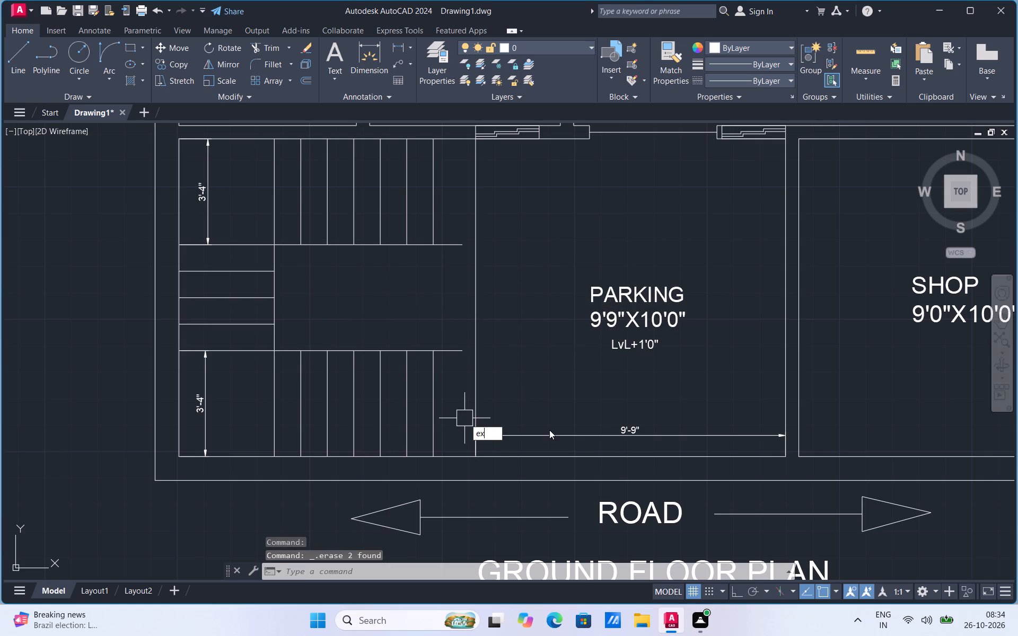
{"action": "left_click", "coordinate": [534, 448]}
{"action": "left_click", "coordinate": [452, 354]}
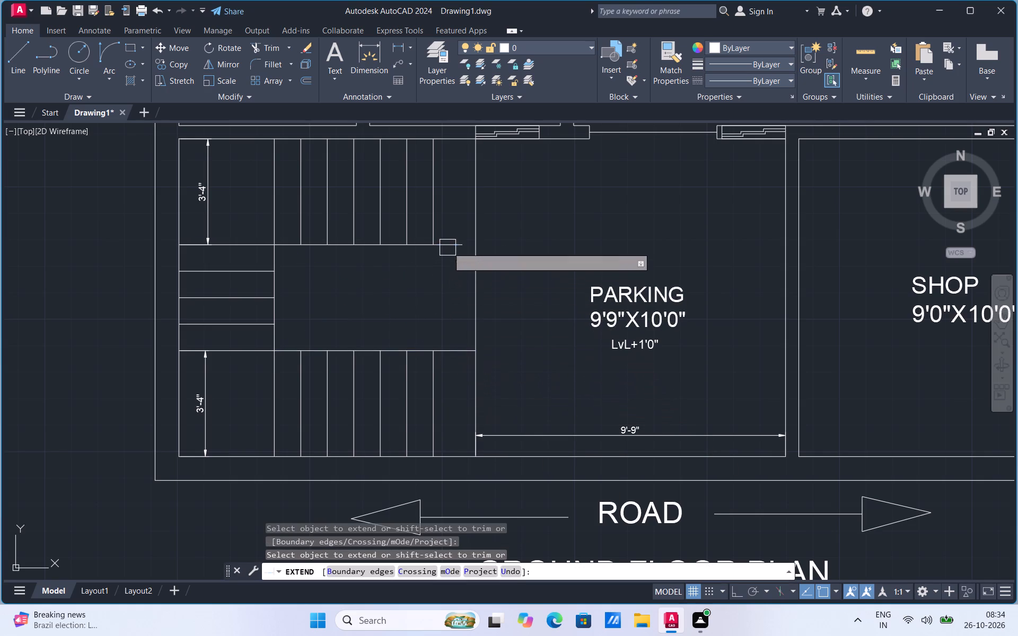
{"action": "left_click", "coordinate": [447, 247]}
{"action": "key", "text": "Escape"}
Move the two tread lines nearest the parking in both stair flights slightly toward the landing.
{"action": "left_click", "coordinate": [441, 217]}
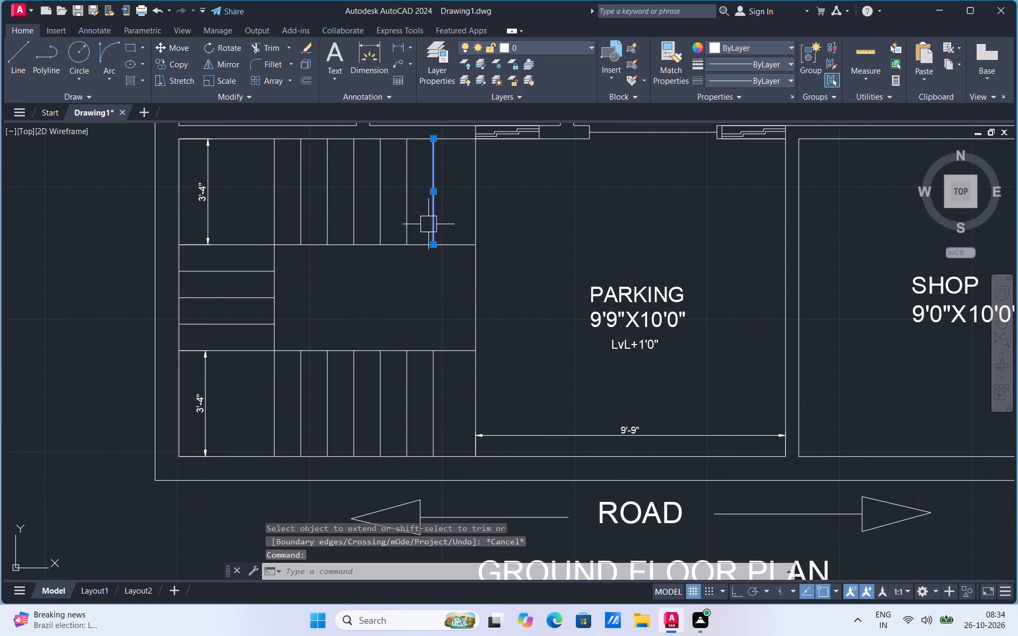
{"action": "left_click", "coordinate": [416, 227]}
{"action": "left_click", "coordinate": [406, 220]}
{"action": "left_click", "coordinate": [407, 403]}
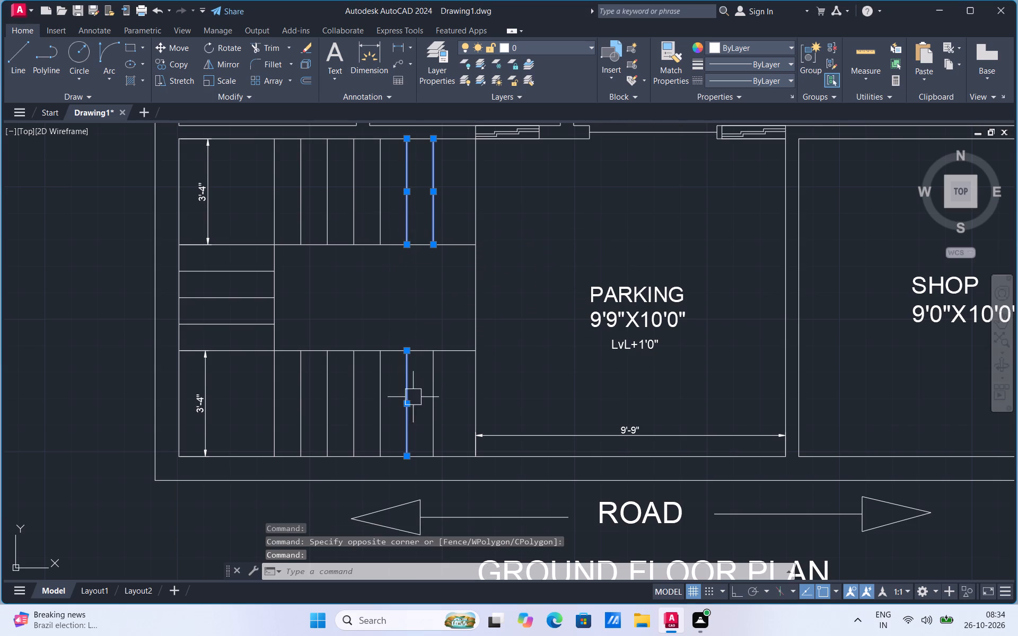
{"action": "left_click", "coordinate": [429, 388]}
{"action": "right_click", "coordinate": [429, 388]}
{"action": "left_click", "coordinate": [460, 184]}
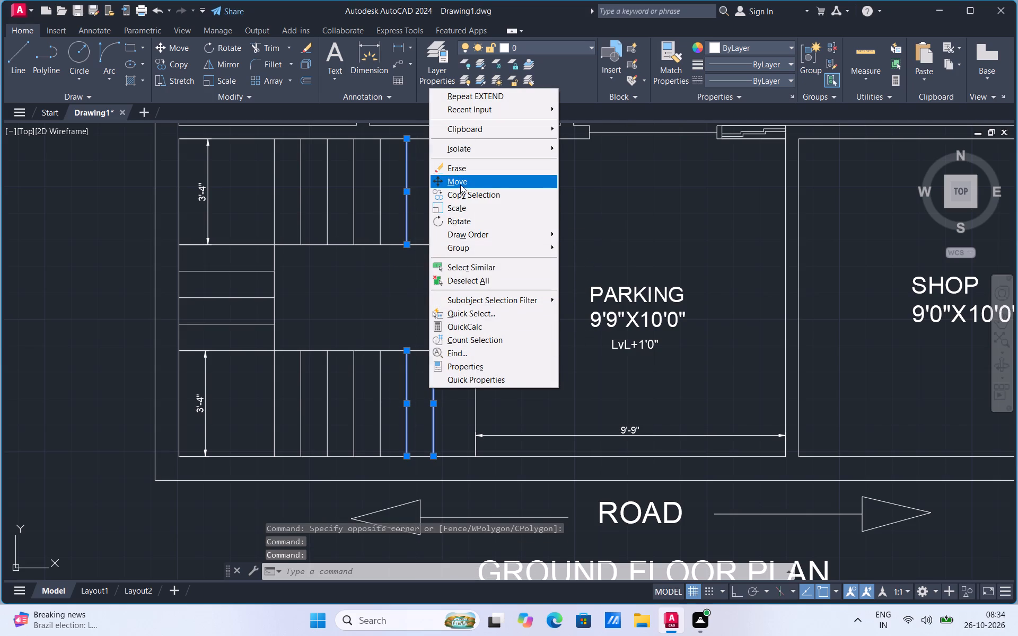
{"action": "scroll", "coordinate": [395, 347], "scroll_direction": "up", "scroll_amount": 2}
{"action": "left_click", "coordinate": [419, 355]}
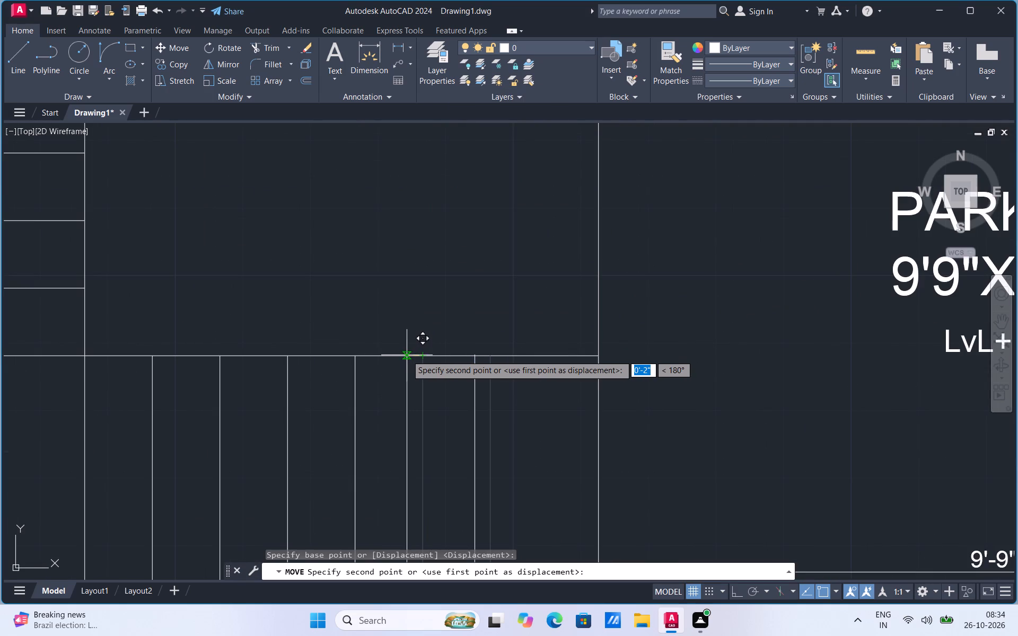
{"action": "left_click", "coordinate": [415, 354]}
{"action": "scroll", "coordinate": [434, 430], "scroll_direction": "down", "scroll_amount": 3}
{"action": "scroll", "coordinate": [442, 319], "scroll_direction": "up", "scroll_amount": 1}
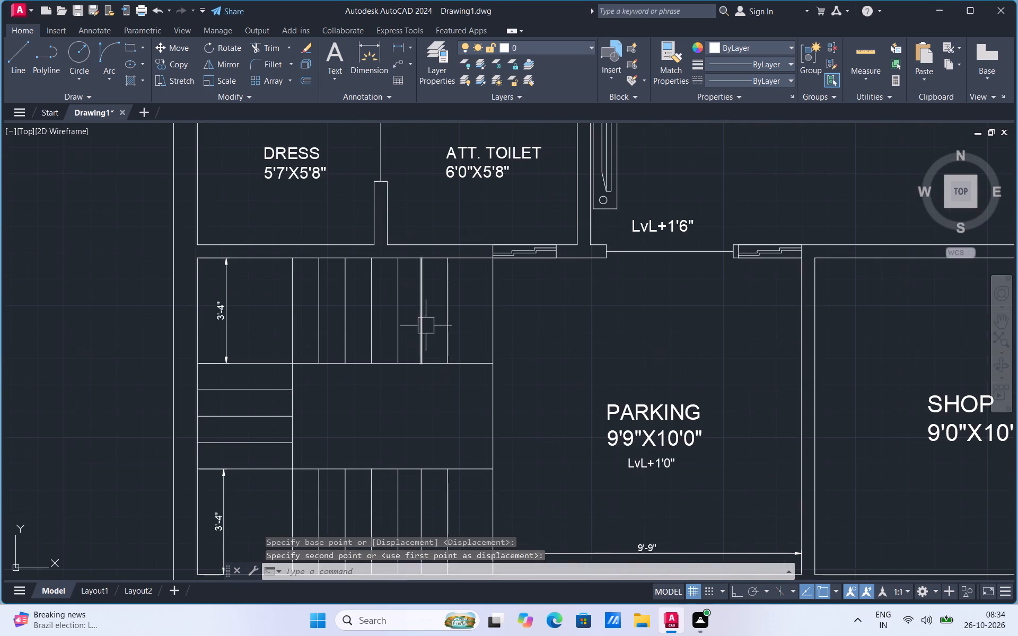
Move the upper flight's two tread lines nearest the parking slightly further toward the landing.
{"action": "left_click", "coordinate": [425, 326]}
{"action": "left_click", "coordinate": [445, 325]}
{"action": "right_click", "coordinate": [445, 325]}
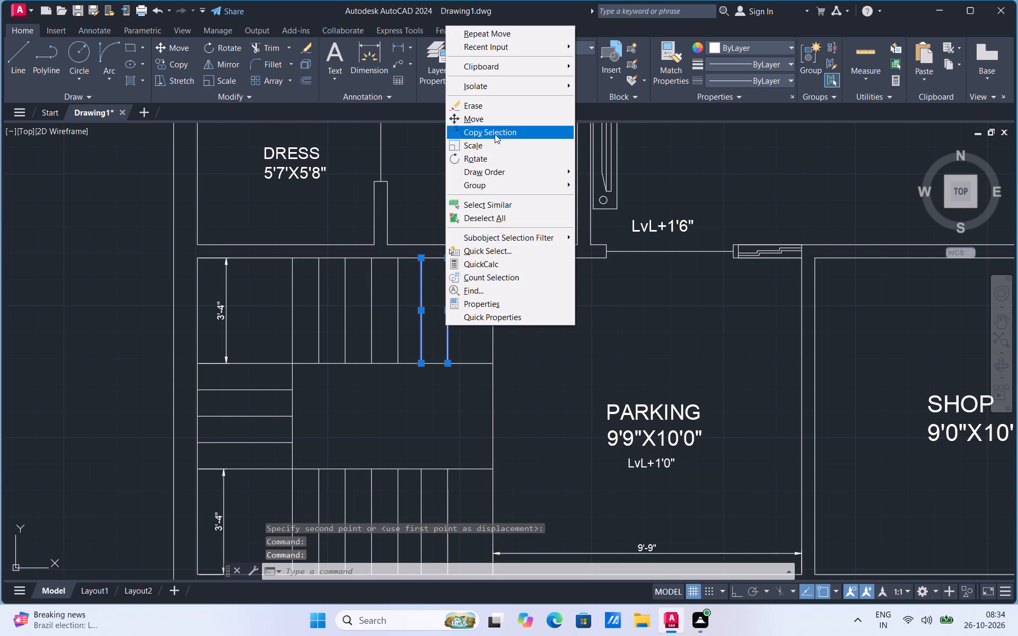
{"action": "left_click", "coordinate": [492, 121]}
{"action": "scroll", "coordinate": [432, 341], "scroll_direction": "up", "scroll_amount": 2}
{"action": "left_click", "coordinate": [399, 400]}
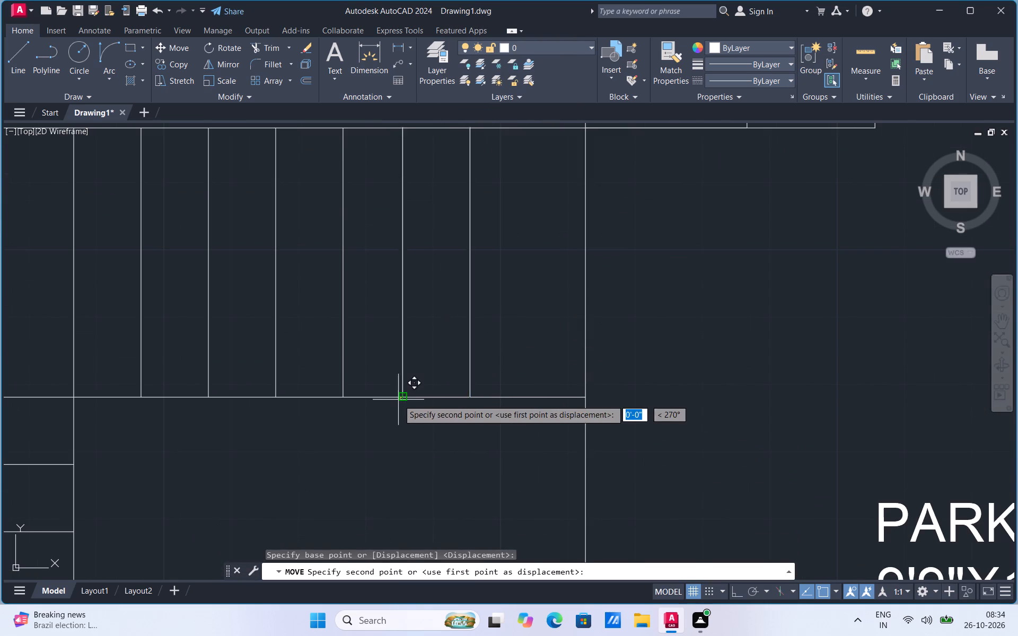
{"action": "left_click", "coordinate": [394, 398]}
With Ortho on, copy the upper flight's last tread line about 9" toward the parking wall.
{"action": "left_click", "coordinate": [461, 326]}
{"action": "right_click", "coordinate": [461, 326]}
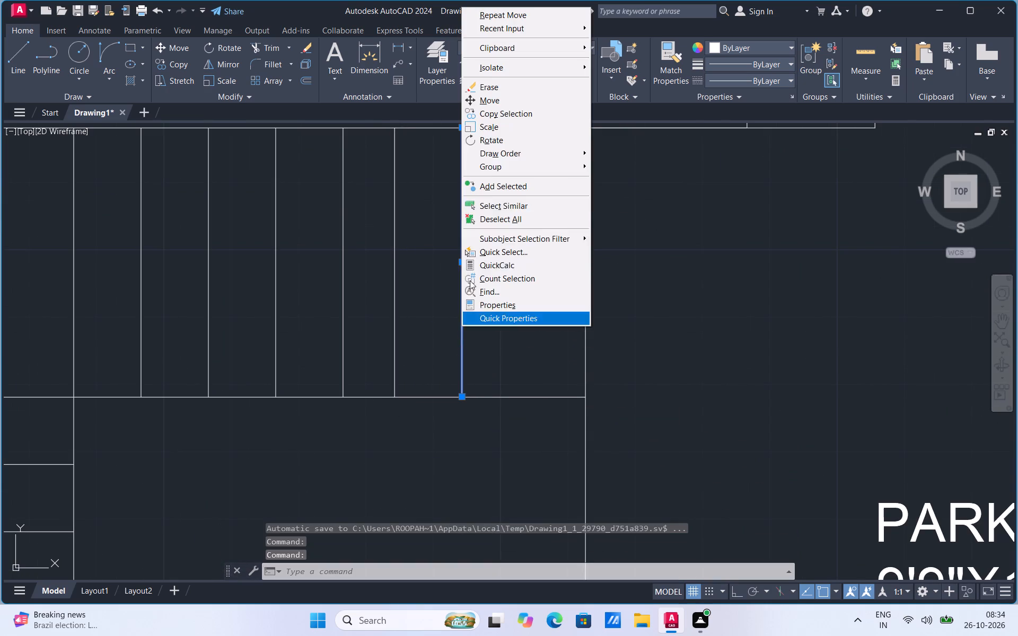
{"action": "left_click", "coordinate": [504, 117]}
{"action": "left_click", "coordinate": [461, 395]}
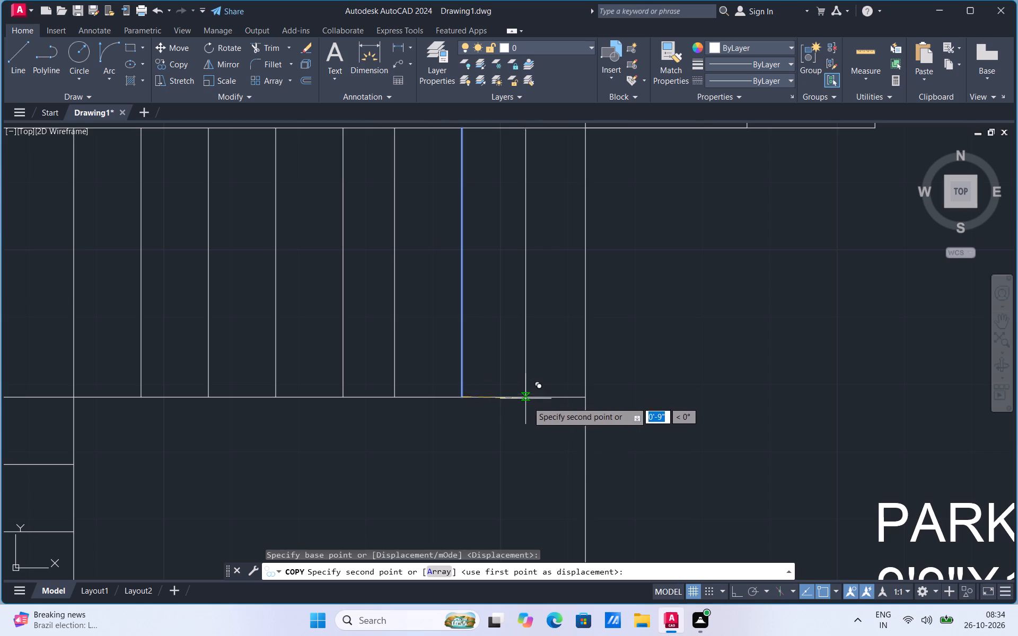
{"action": "left_click", "coordinate": [734, 587]}
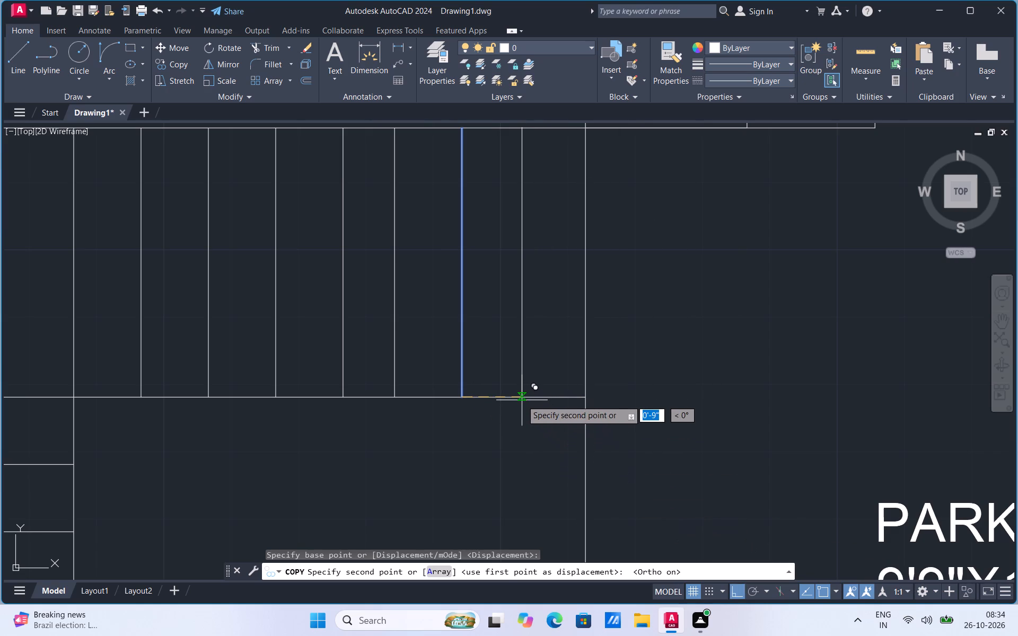
{"action": "left_click", "coordinate": [522, 400]}
{"action": "scroll", "coordinate": [522, 400], "scroll_direction": "down", "scroll_amount": 3}
{"action": "scroll", "coordinate": [523, 518], "scroll_direction": "up", "scroll_amount": 2}
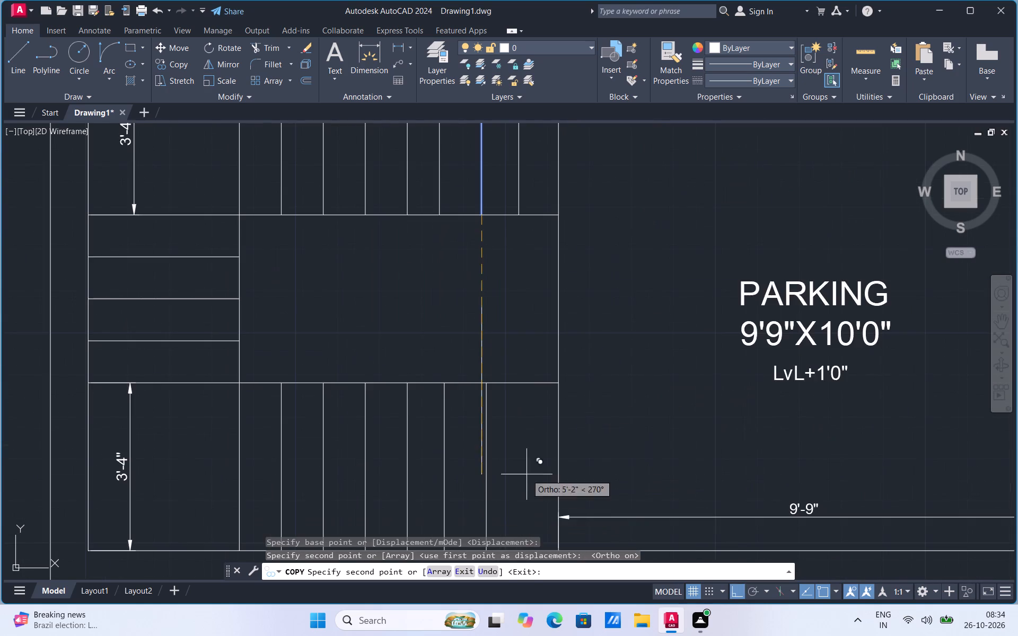
{"action": "scroll", "coordinate": [534, 405], "scroll_direction": "down", "scroll_amount": 1}
{"action": "key", "text": "Escape"}
Copy the upper flight's new tread line straight down into the lower flight, between its two edge lines.
{"action": "left_click", "coordinate": [521, 264]}
{"action": "right_click", "coordinate": [521, 264]}
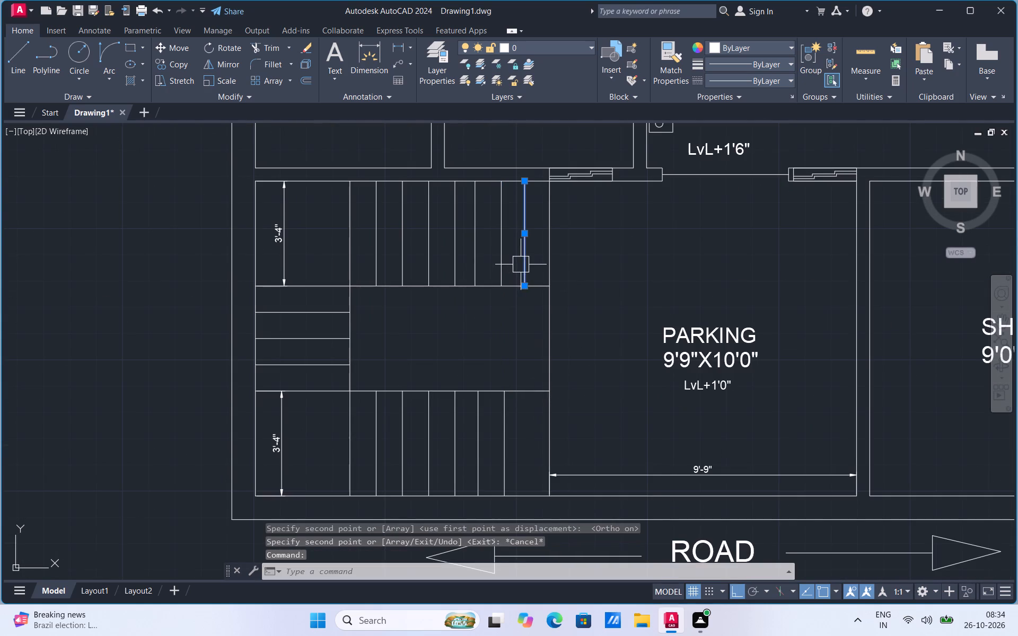
{"action": "left_click", "coordinate": [560, 376]}
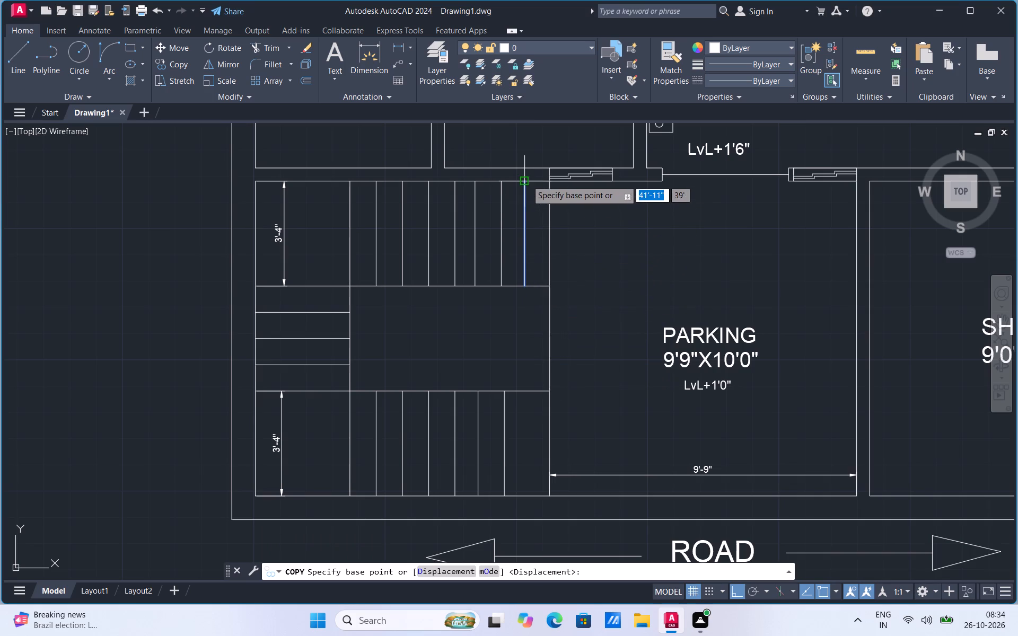
{"action": "left_click", "coordinate": [526, 180]}
{"action": "left_click", "coordinate": [525, 391]}
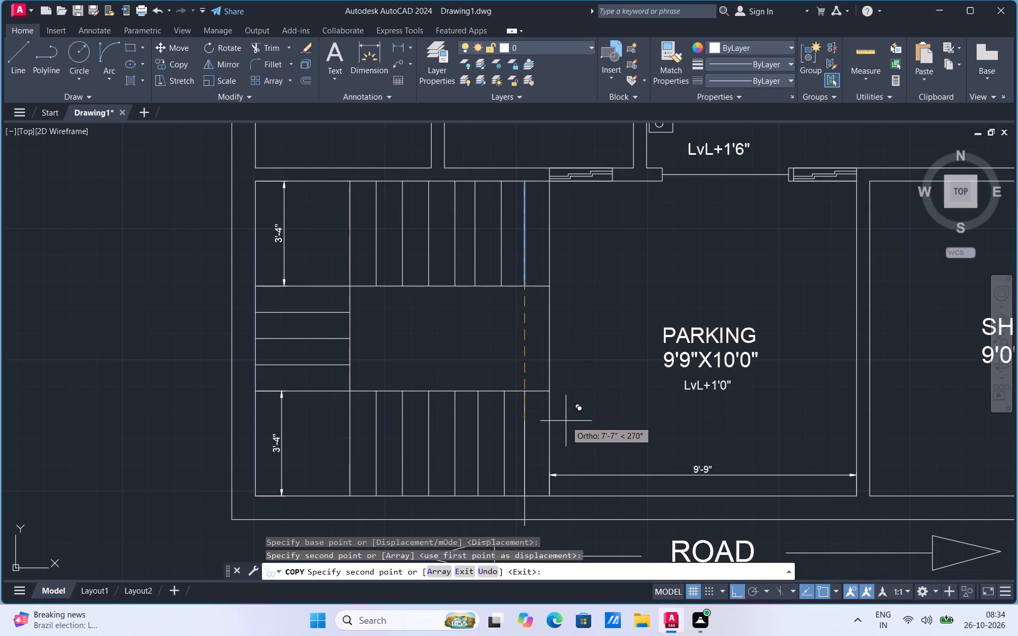
{"action": "key", "text": "Escape"}
Move the lower flight's new tread line about 1" toward the parking wall to even out the spacing.
{"action": "left_click", "coordinate": [524, 437]}
{"action": "right_click", "coordinate": [524, 437]}
{"action": "left_click", "coordinate": [570, 210]}
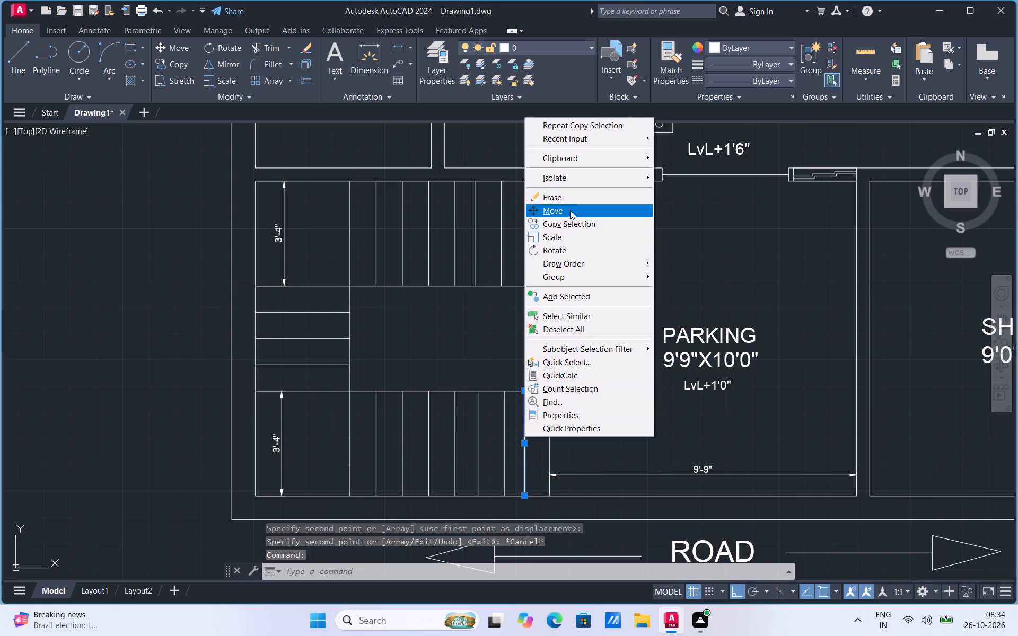
{"action": "scroll", "coordinate": [516, 388], "scroll_direction": "up", "scroll_amount": 2}
{"action": "left_click", "coordinate": [533, 399]}
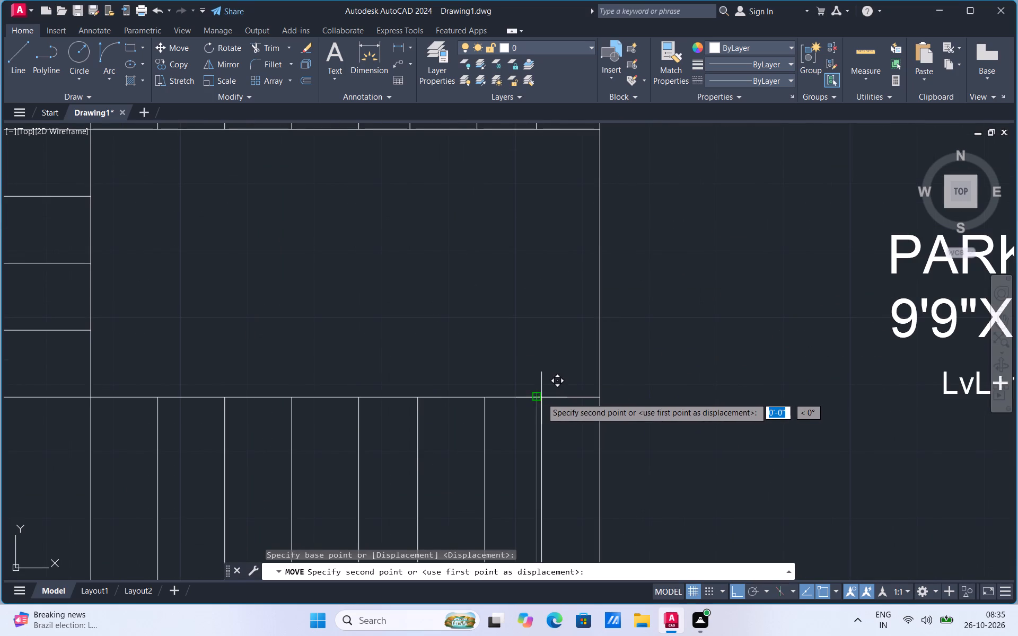
{"action": "left_click", "coordinate": [541, 397]}
{"action": "left_click", "coordinate": [536, 436]}
{"action": "right_click", "coordinate": [536, 436]}
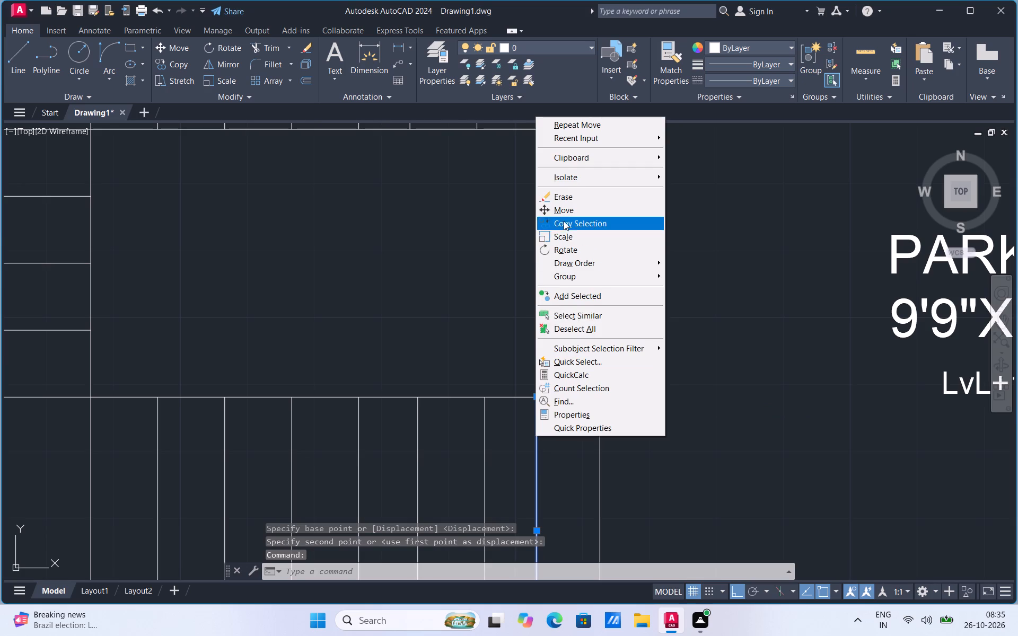
{"action": "left_click", "coordinate": [565, 214]}
{"action": "scroll", "coordinate": [556, 427], "scroll_direction": "up", "scroll_amount": 1}
{"action": "left_click", "coordinate": [525, 380]}
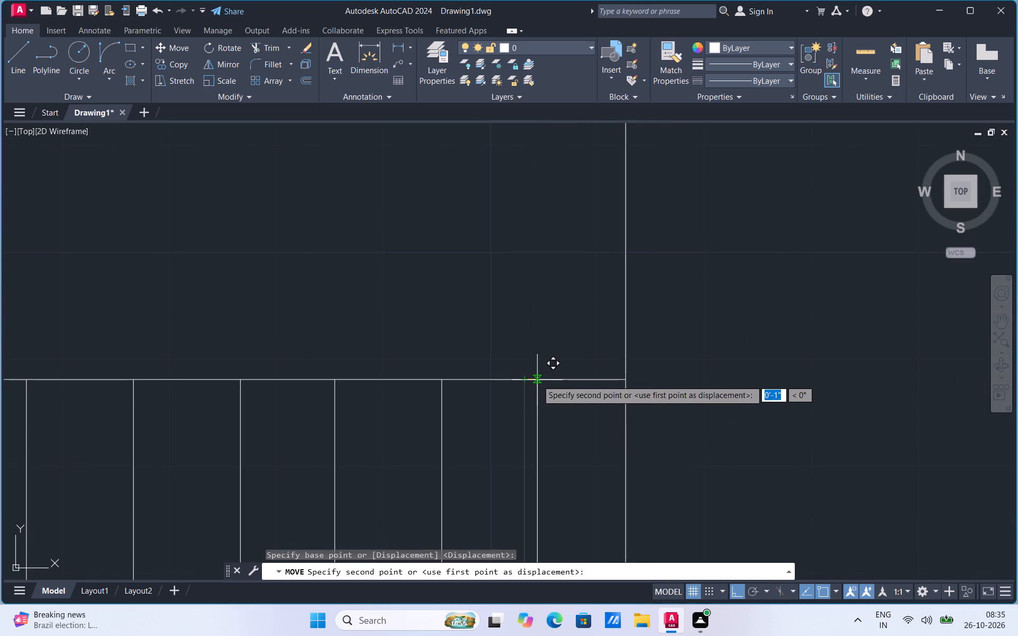
{"action": "left_click", "coordinate": [537, 380]}
{"action": "scroll", "coordinate": [522, 379], "scroll_direction": "down", "scroll_amount": 3}
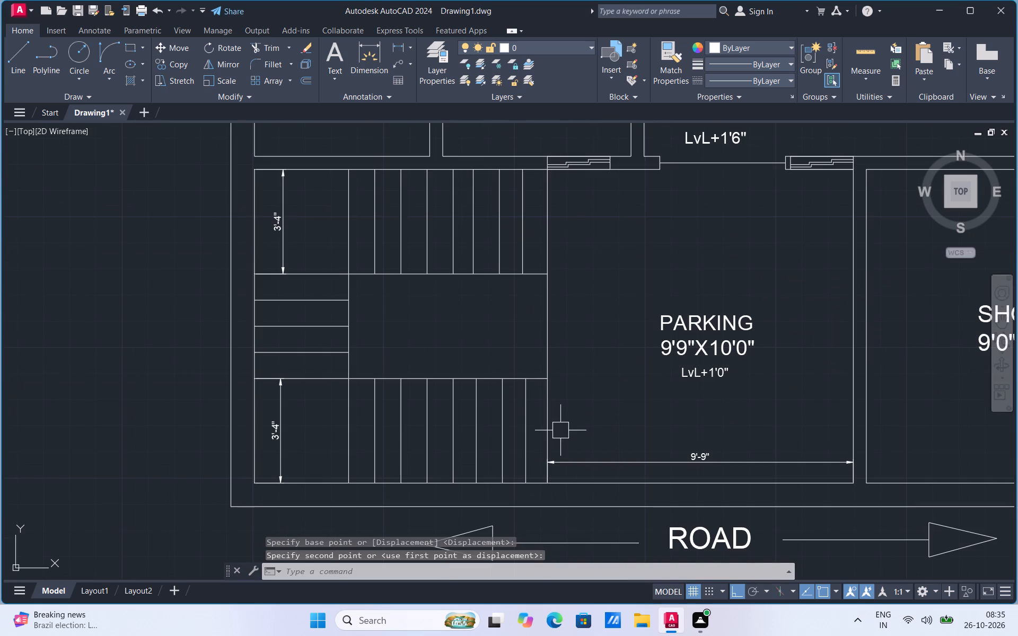
Delete the two 3'-4" dimensions from the staircase.
{"action": "scroll", "coordinate": [478, 417], "scroll_direction": "down", "scroll_amount": 2}
{"action": "scroll", "coordinate": [488, 410], "scroll_direction": "up", "scroll_amount": 1}
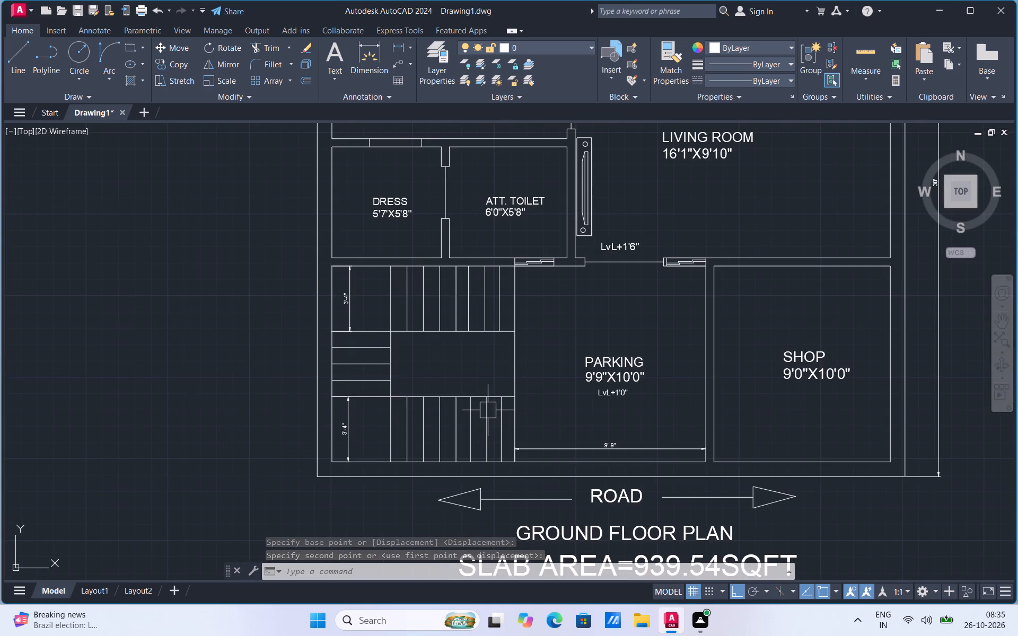
{"action": "left_click", "coordinate": [349, 299]}
{"action": "left_click", "coordinate": [350, 419]}
{"action": "key", "text": "Delete"}
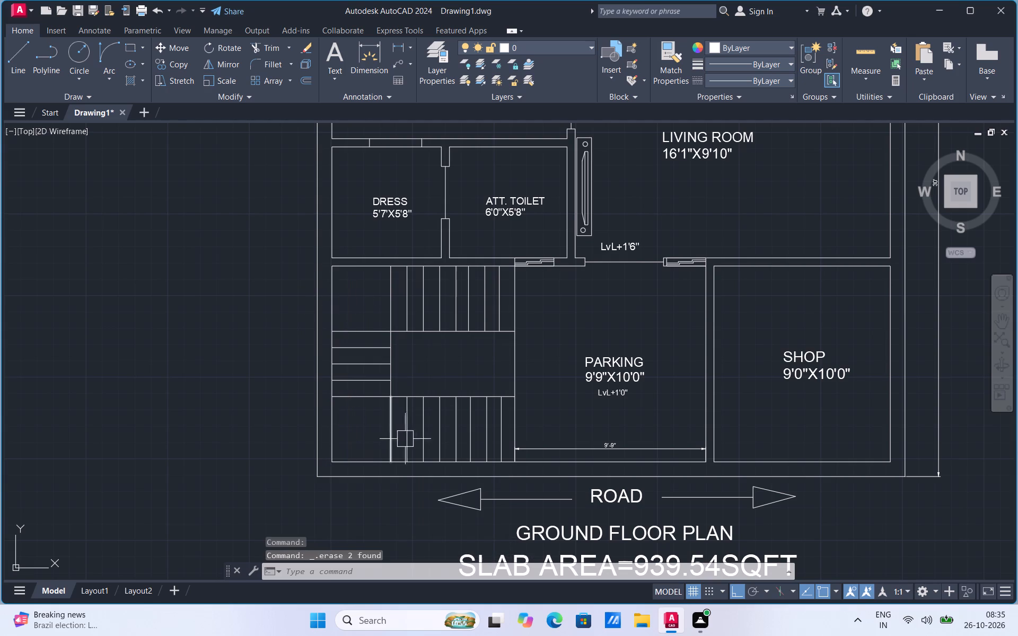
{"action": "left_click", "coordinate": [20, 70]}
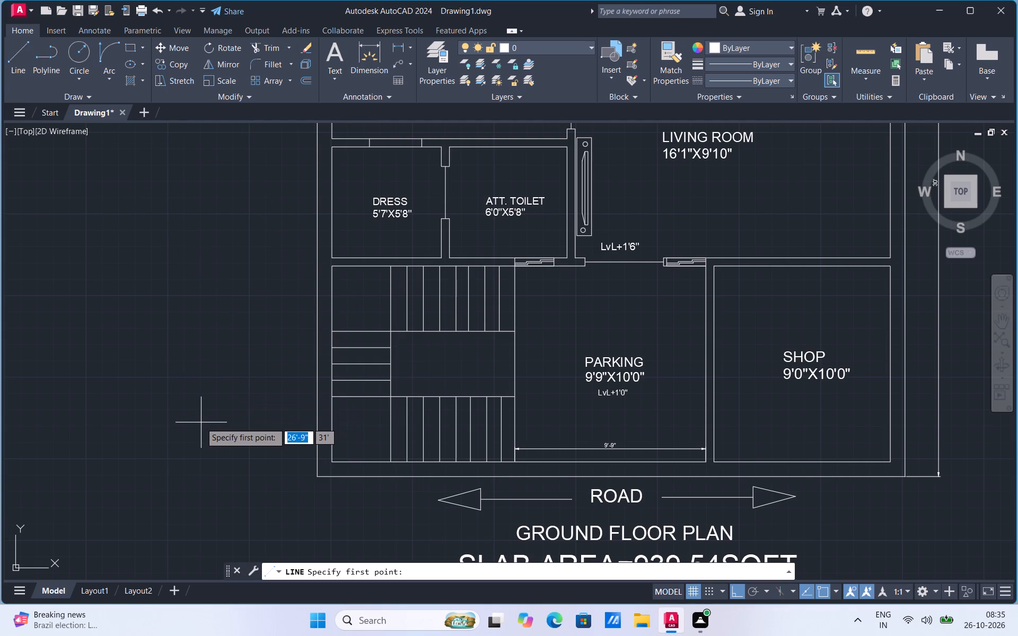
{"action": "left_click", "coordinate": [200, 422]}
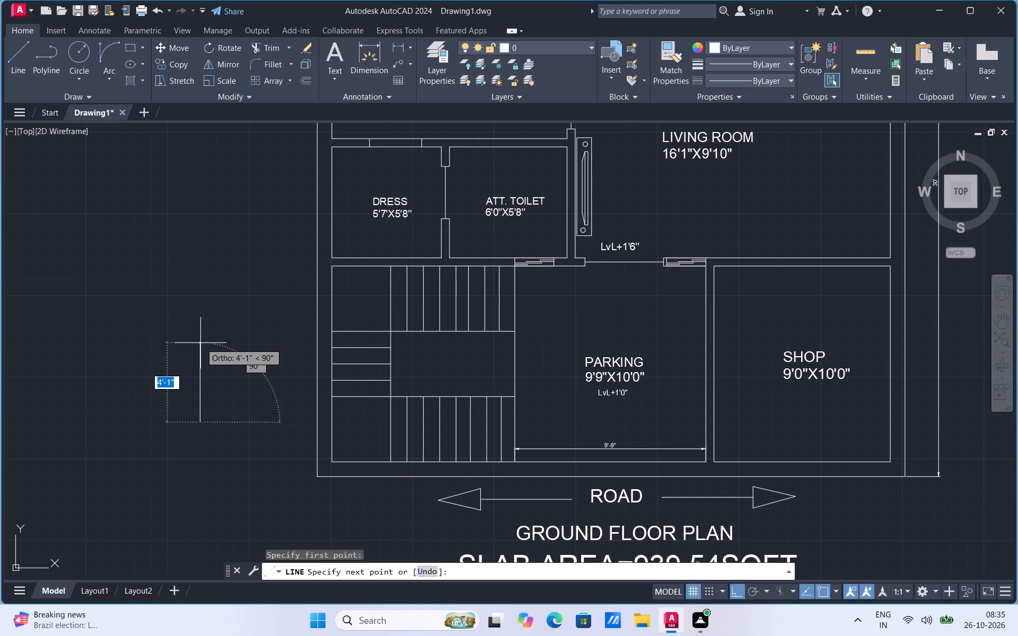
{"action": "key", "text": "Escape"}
Copy the left-pointing ROAD arrow horizontally into the empty space left of the floor plan.
{"action": "scroll", "coordinate": [451, 490], "scroll_direction": "up", "scroll_amount": 3}
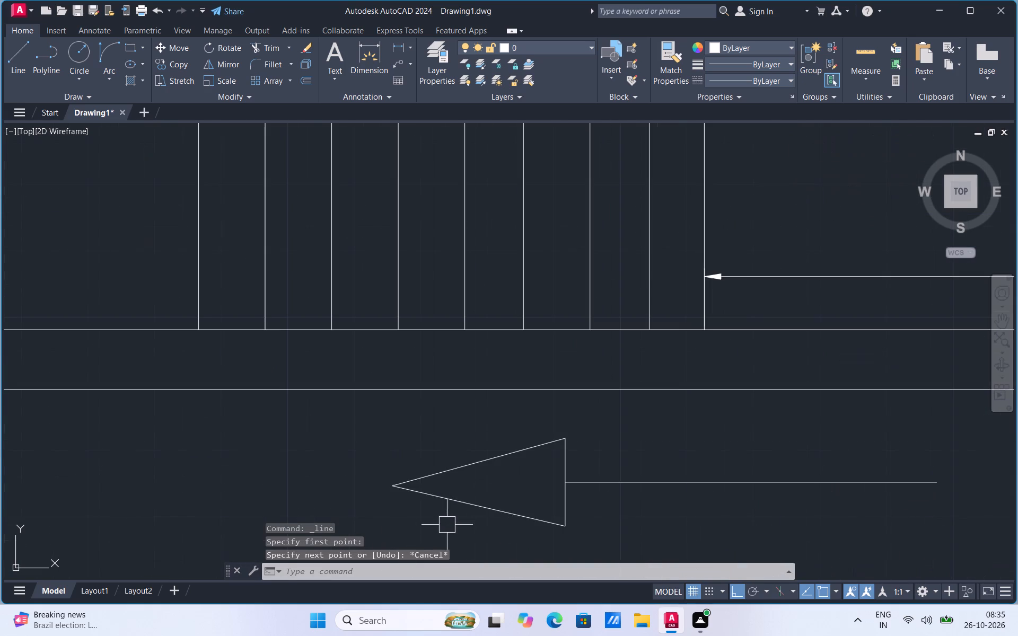
{"action": "scroll", "coordinate": [392, 451], "scroll_direction": "down", "scroll_amount": 2}
{"action": "left_click", "coordinate": [418, 458]}
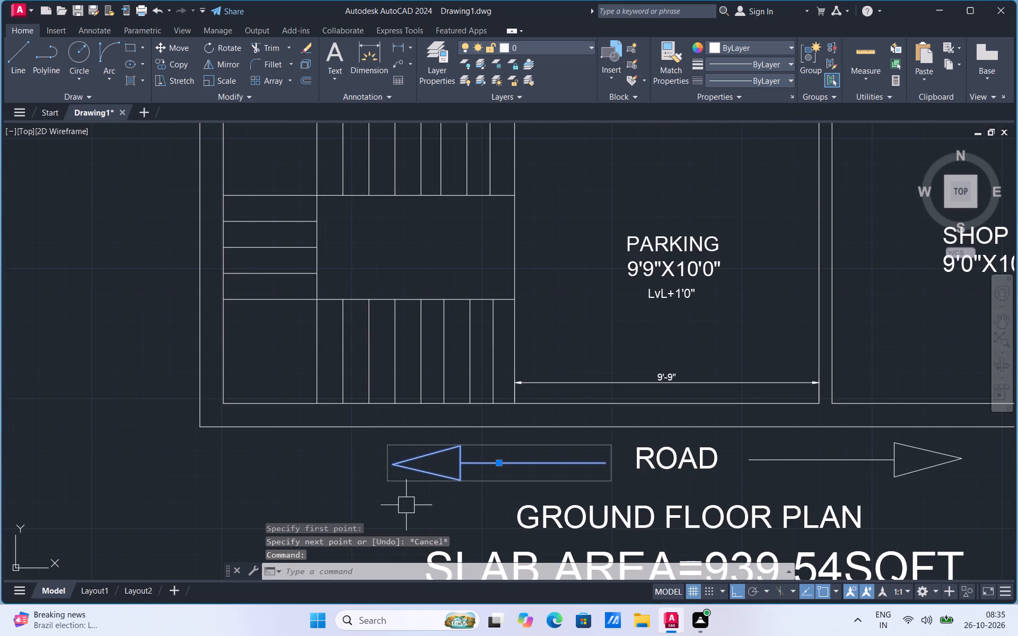
{"action": "right_click", "coordinate": [429, 479]}
{"action": "left_click", "coordinate": [477, 288]}
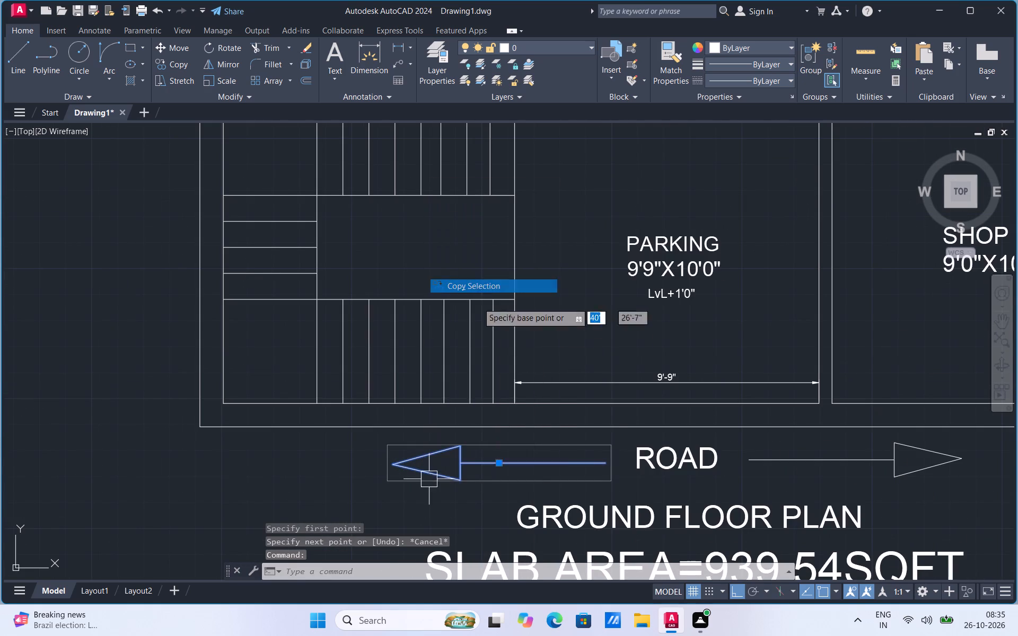
{"action": "left_click", "coordinate": [486, 452]}
{"action": "scroll", "coordinate": [635, 453], "scroll_direction": "down", "scroll_amount": 3}
{"action": "left_click", "coordinate": [376, 441]}
{"action": "scroll", "coordinate": [409, 465], "scroll_direction": "up", "scroll_amount": 2}
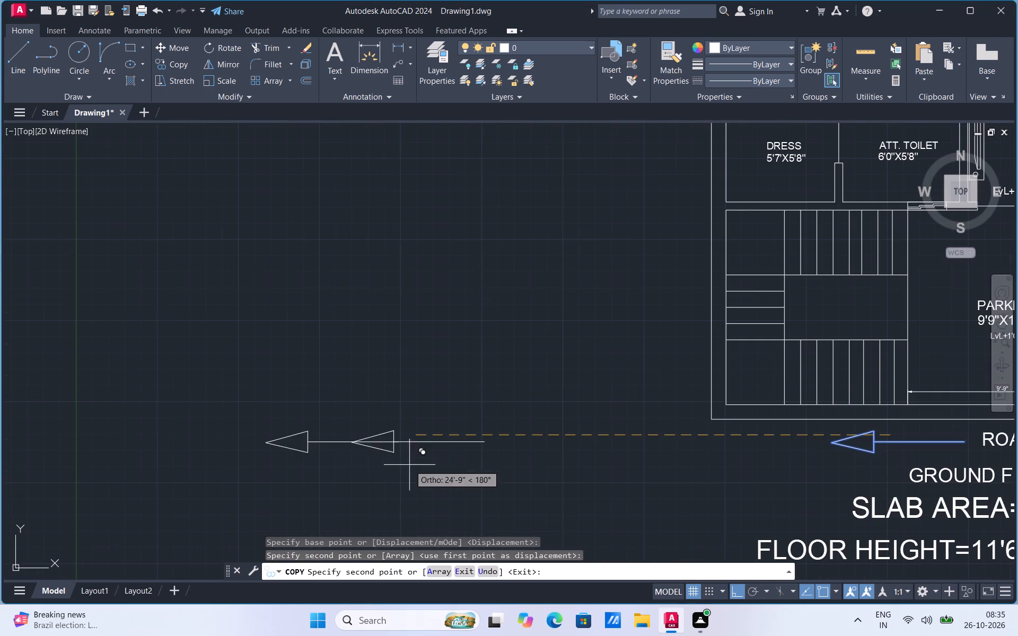
{"action": "key", "text": "Escape"}
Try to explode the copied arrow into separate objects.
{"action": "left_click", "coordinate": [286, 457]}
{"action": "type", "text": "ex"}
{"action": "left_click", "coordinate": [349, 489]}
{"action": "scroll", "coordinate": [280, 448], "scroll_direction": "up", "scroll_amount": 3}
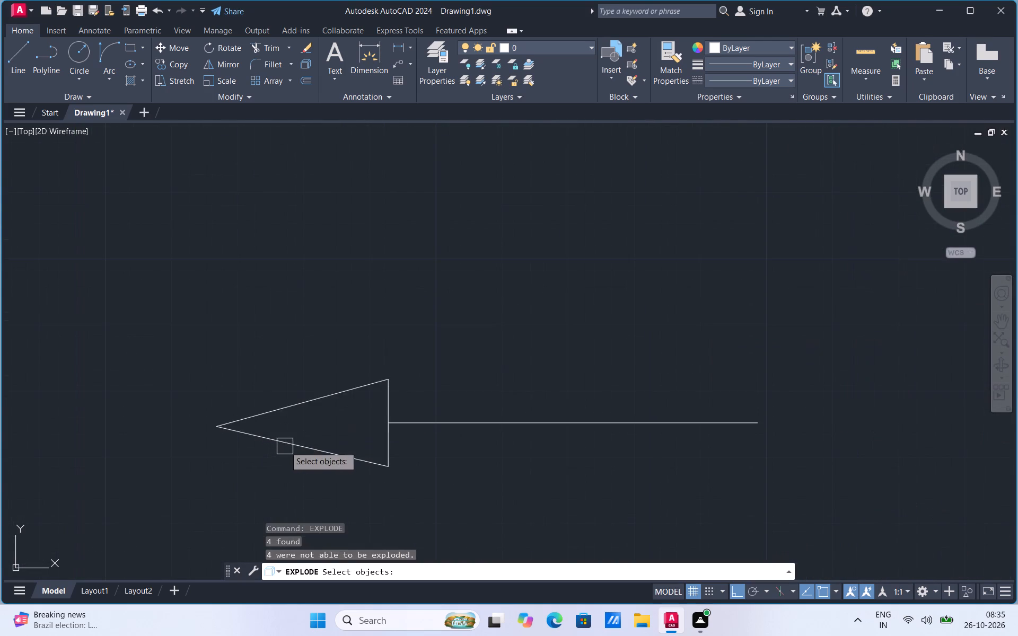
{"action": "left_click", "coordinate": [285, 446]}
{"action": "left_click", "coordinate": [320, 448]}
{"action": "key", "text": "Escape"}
Ungroup the copied arrow so its lines can be edited separately.
{"action": "left_click", "coordinate": [318, 457]}
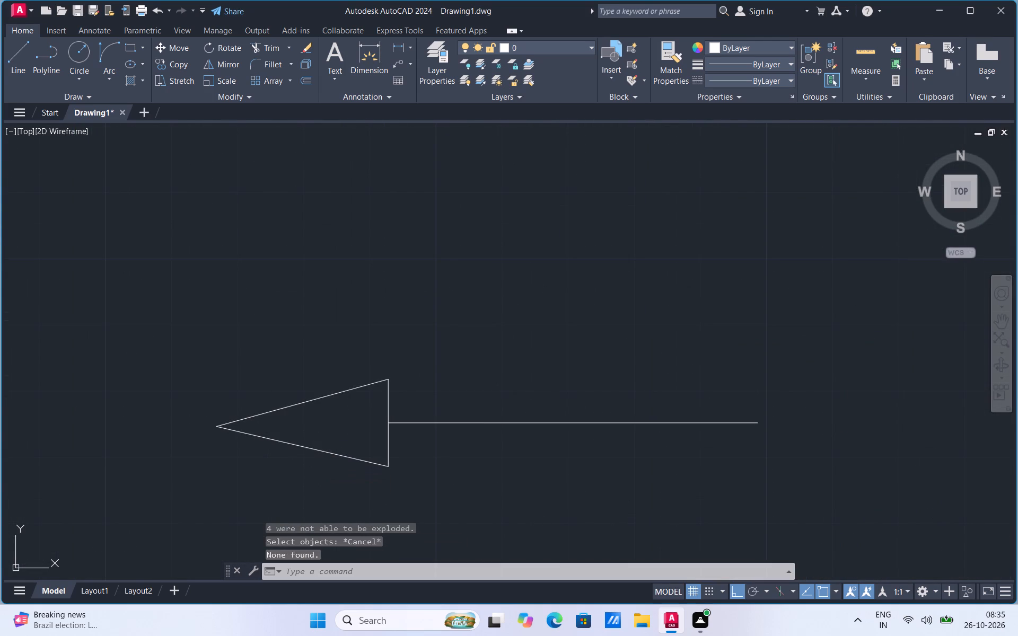
{"action": "right_click", "coordinate": [318, 457]}
{"action": "left_click", "coordinate": [374, 320]}
{"action": "left_click", "coordinate": [488, 336]}
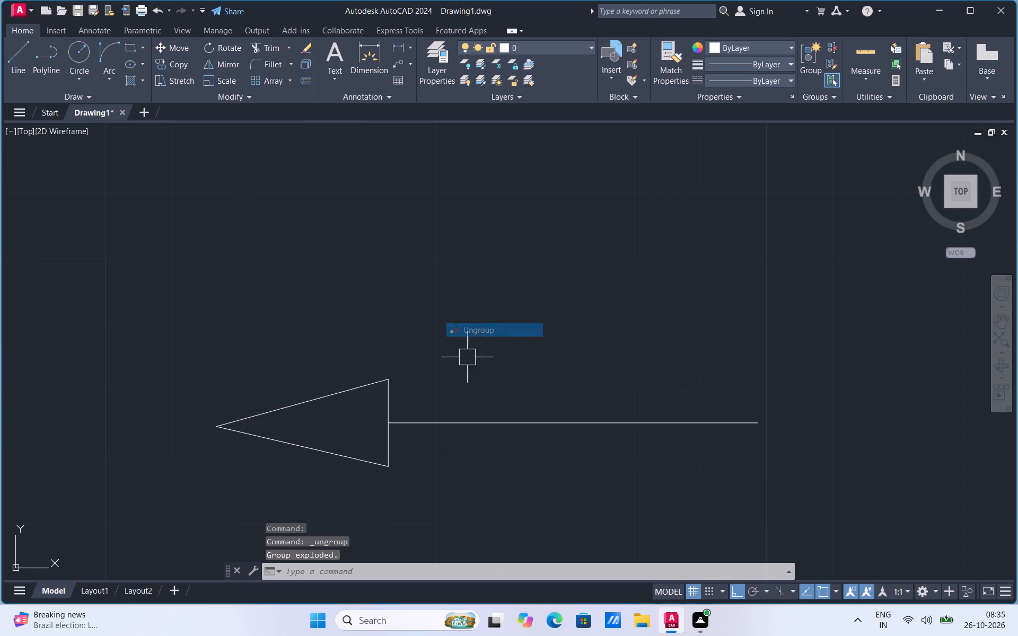
Offset the three sides of the copied arrow's head inward by about 2" to form a smaller triangle.
{"action": "left_click", "coordinate": [340, 394]}
{"action": "left_click", "coordinate": [321, 457]}
{"action": "left_click", "coordinate": [381, 401]}
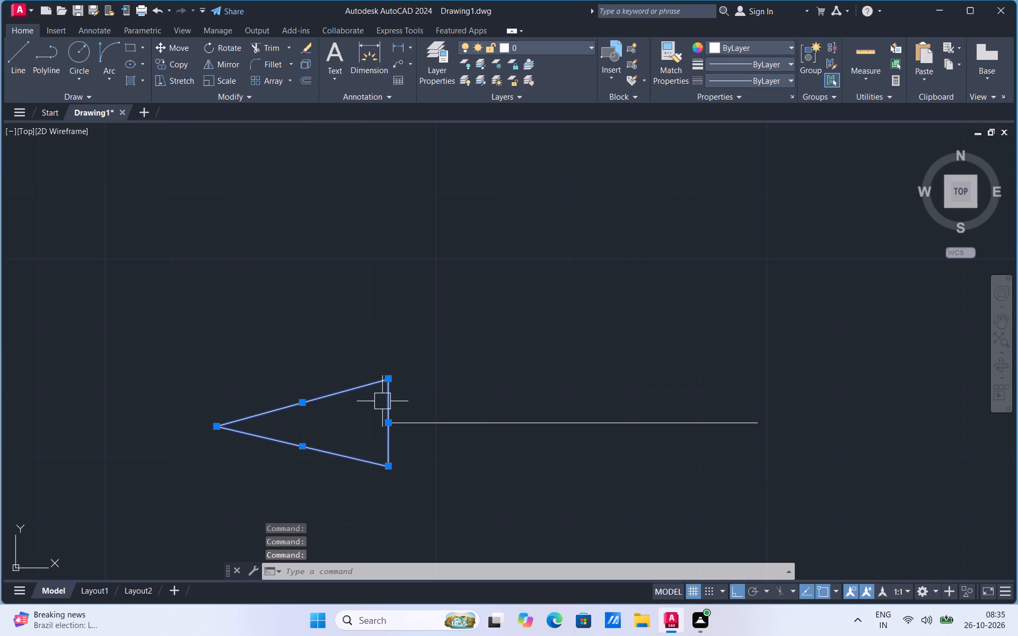
{"action": "key", "text": "o"}
{"action": "left_click", "coordinate": [425, 445]}
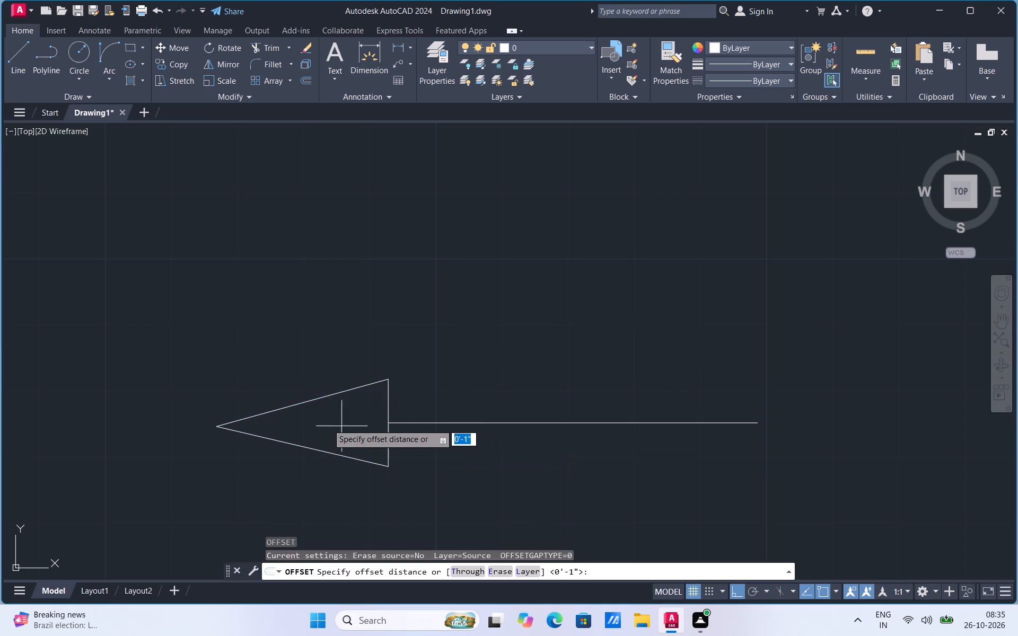
{"action": "left_click", "coordinate": [311, 405]}
{"action": "left_click", "coordinate": [312, 417]}
{"action": "left_click", "coordinate": [319, 399]}
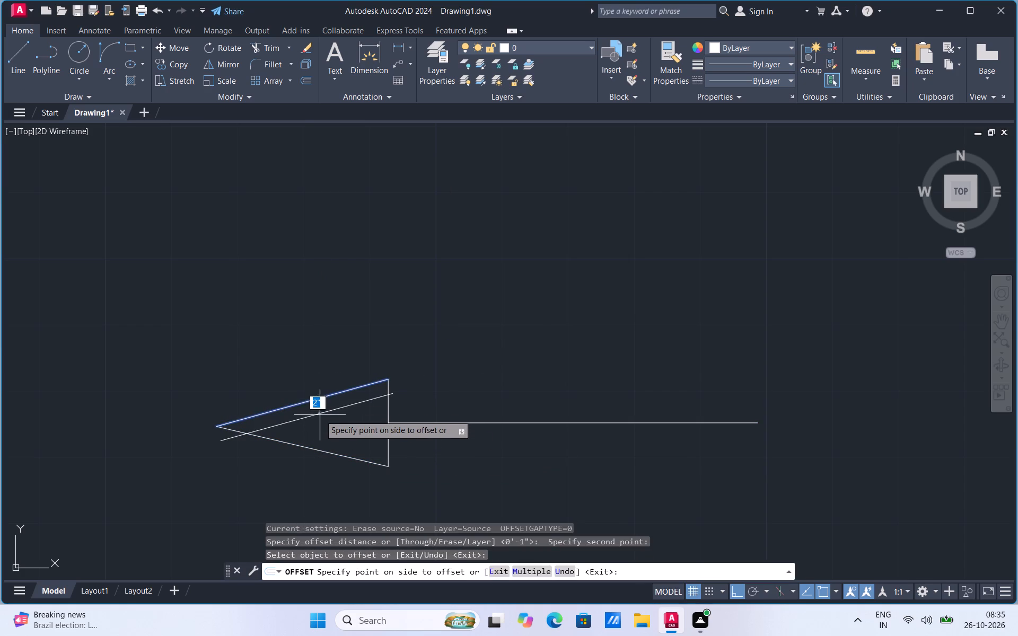
{"action": "left_click", "coordinate": [320, 415]}
{"action": "scroll", "coordinate": [320, 428], "scroll_direction": "up", "scroll_amount": 1}
{"action": "left_click", "coordinate": [296, 460]}
{"action": "left_click", "coordinate": [313, 429]}
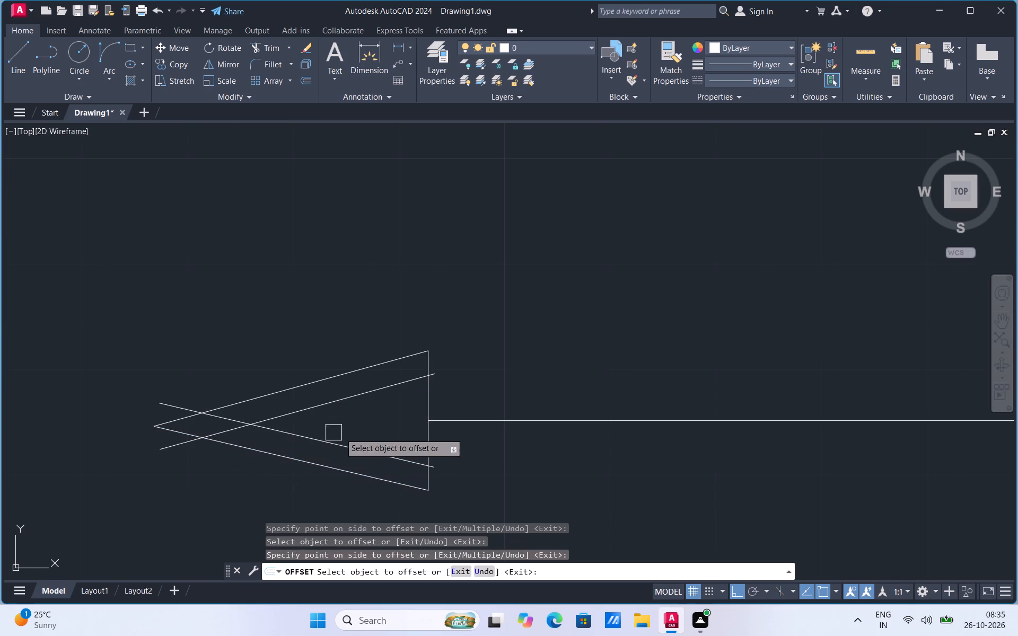
{"action": "left_click", "coordinate": [429, 444]}
{"action": "left_click", "coordinate": [374, 444]}
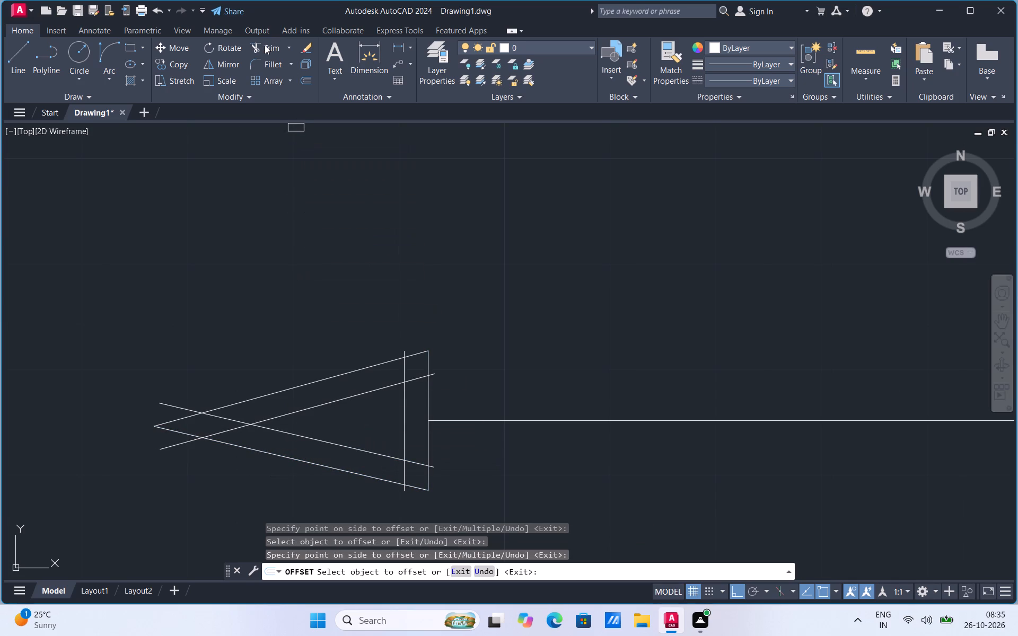
Trim away the outer arrowhead and the overhanging line ends so only the smaller inner triangle is left.
{"action": "left_click", "coordinate": [264, 47]}
{"action": "left_click", "coordinate": [171, 407]}
{"action": "left_click", "coordinate": [171, 457]}
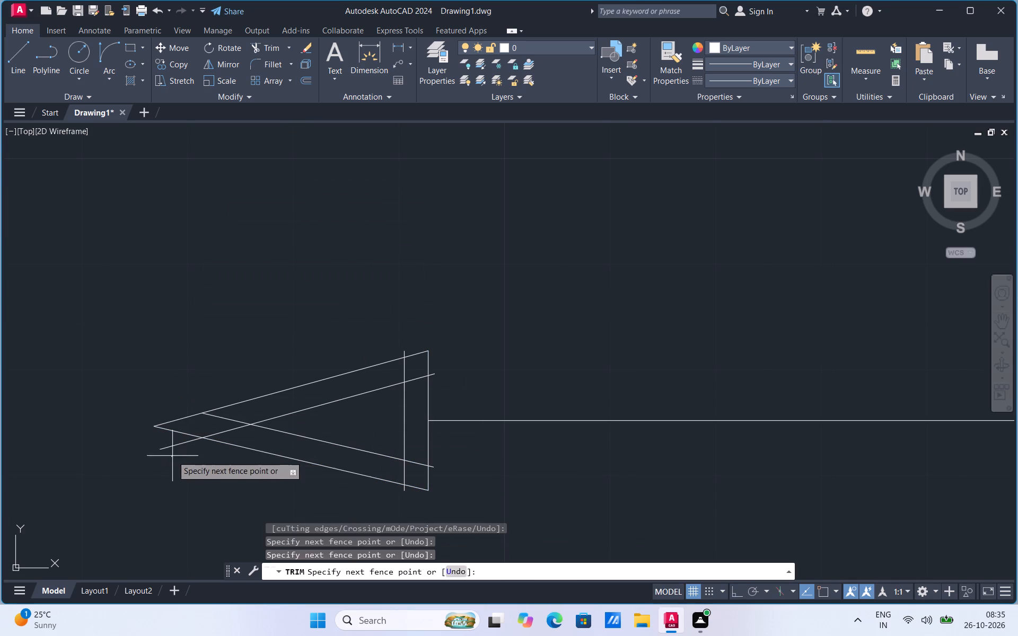
{"action": "left_click_drag", "start_coordinate": [208, 424], "coordinate": [233, 383]}
{"action": "left_click_drag", "start_coordinate": [233, 383], "coordinate": [230, 485]}
{"action": "left_click_drag", "start_coordinate": [207, 439], "coordinate": [162, 382]}
{"action": "left_click_drag", "start_coordinate": [329, 377], "coordinate": [476, 356]}
{"action": "left_click_drag", "start_coordinate": [475, 356], "coordinate": [358, 350]}
{"action": "left_click_drag", "start_coordinate": [391, 351], "coordinate": [375, 360]}
{"action": "left_click", "coordinate": [437, 369]}
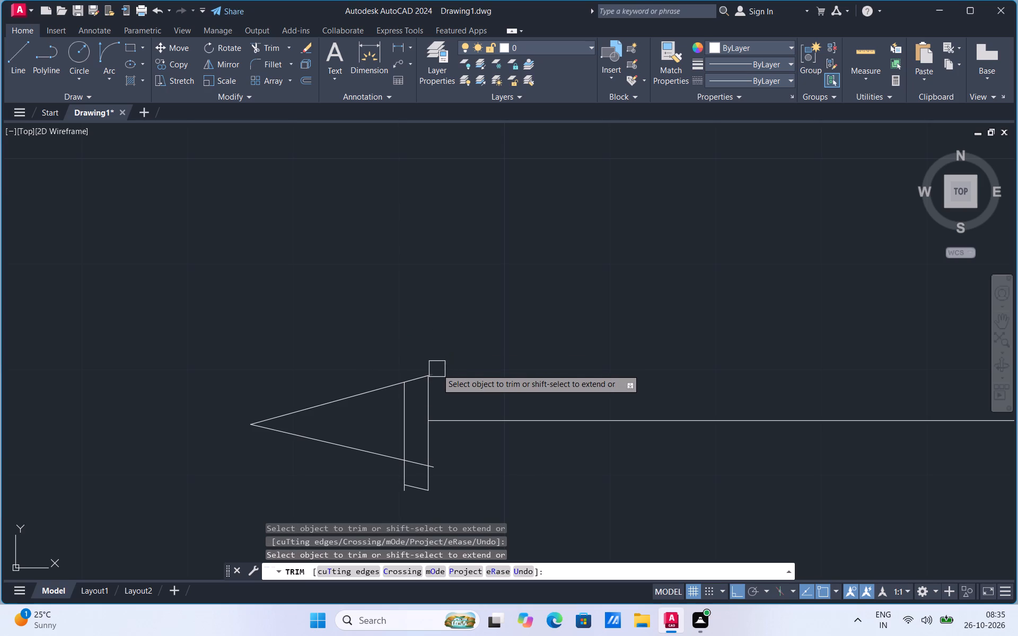
{"action": "left_click", "coordinate": [427, 413]}
{"action": "left_click", "coordinate": [425, 378]}
{"action": "left_click_drag", "start_coordinate": [422, 372], "coordinate": [422, 377]}
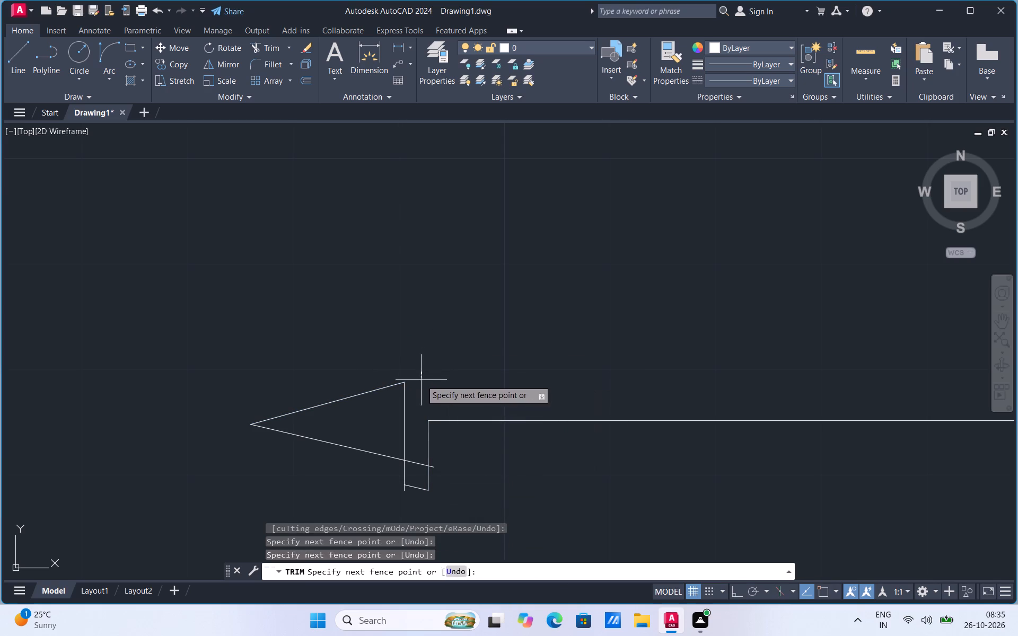
{"action": "left_click_drag", "start_coordinate": [417, 483], "coordinate": [417, 493]}
{"action": "left_click_drag", "start_coordinate": [370, 500], "coordinate": [401, 481]}
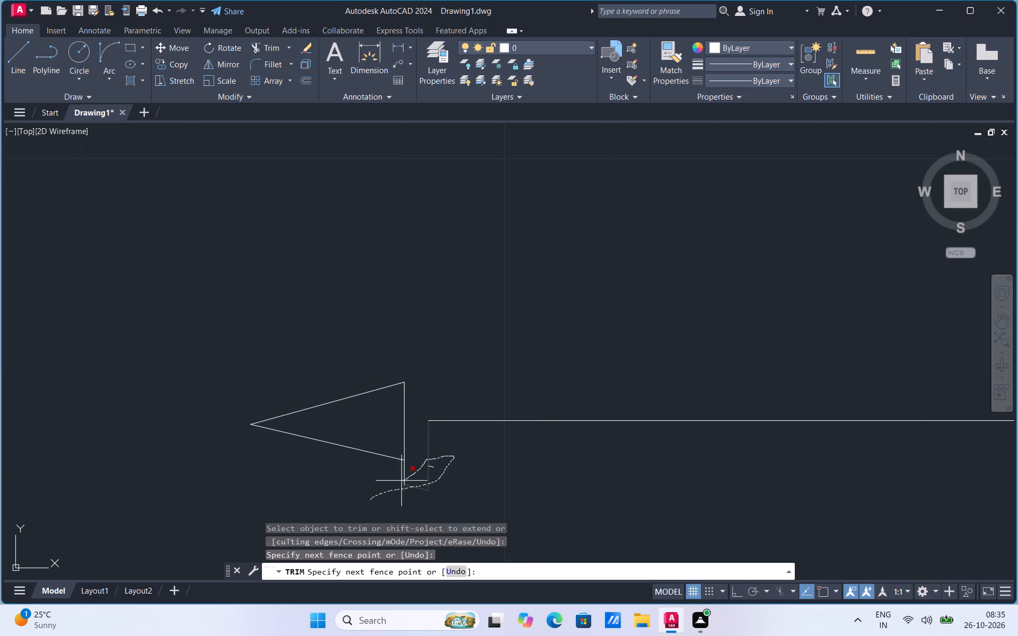
{"action": "left_click_drag", "start_coordinate": [401, 481], "coordinate": [396, 482]}
{"action": "left_click", "coordinate": [428, 466]}
Remove the old arrow shaft and draw a new horizontal line about 4' long from the middle of the small arrowhead's base.
{"action": "scroll", "coordinate": [428, 452], "scroll_direction": "down", "scroll_amount": 3}
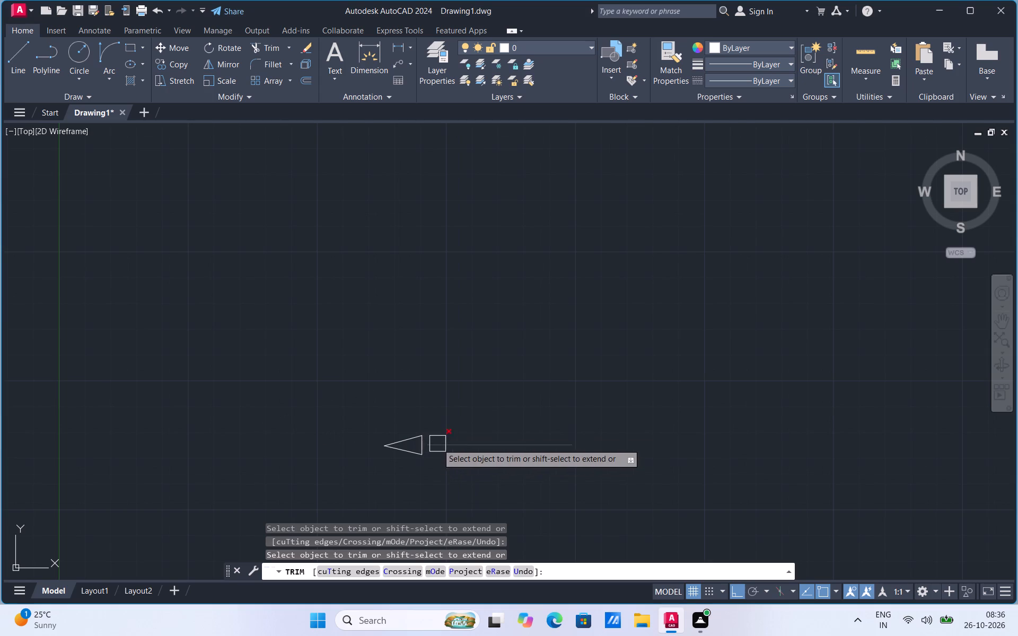
{"action": "left_click", "coordinate": [438, 444]}
{"action": "left_click_drag", "start_coordinate": [22, 61], "coordinate": [34, 80]}
{"action": "scroll", "coordinate": [430, 442], "scroll_direction": "up", "scroll_amount": 2}
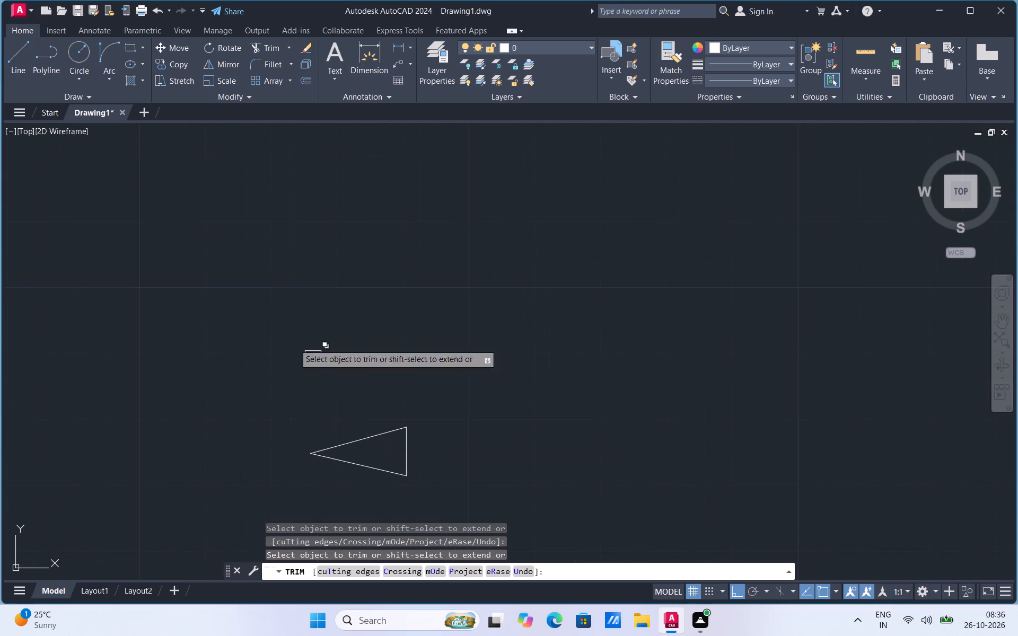
{"action": "left_click", "coordinate": [21, 58]}
{"action": "left_click", "coordinate": [404, 452]}
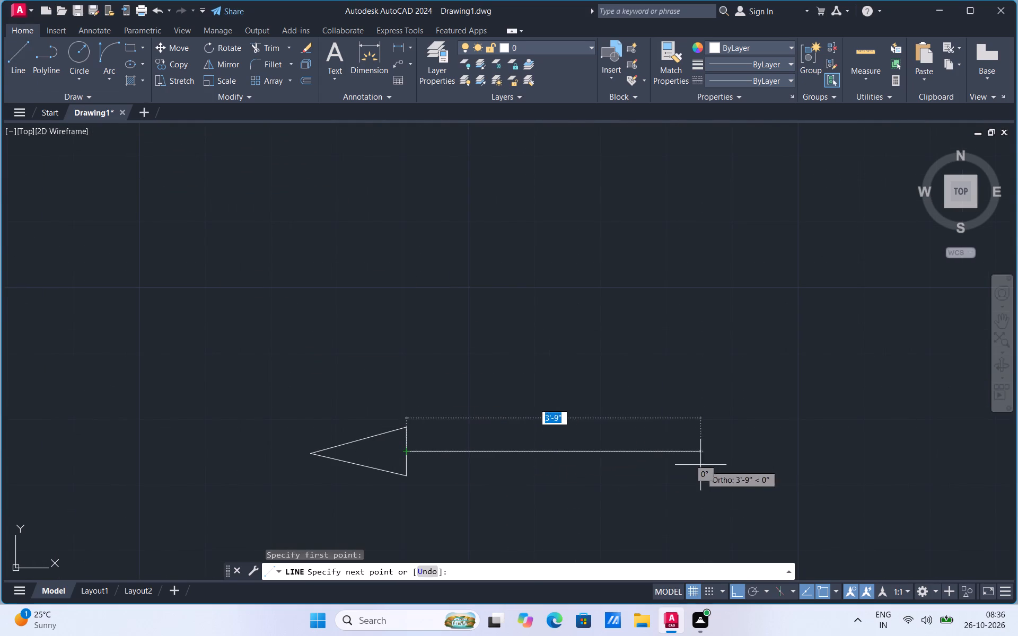
{"action": "left_click", "coordinate": [724, 464]}
{"action": "scroll", "coordinate": [594, 432], "scroll_direction": "down", "scroll_amount": 4}
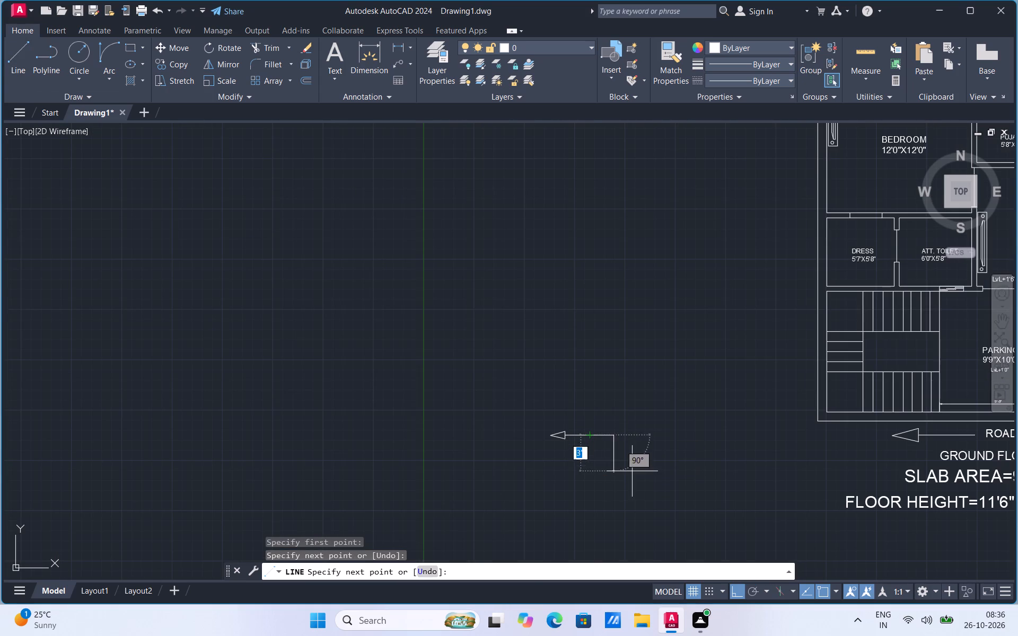
{"action": "key", "text": "Escape"}
Group the small arrowhead and its new shaft into one object.
{"action": "left_click_drag", "start_coordinate": [523, 472], "coordinate": [529, 467]}
{"action": "left_click", "coordinate": [651, 417]}
{"action": "right_click", "coordinate": [599, 437]}
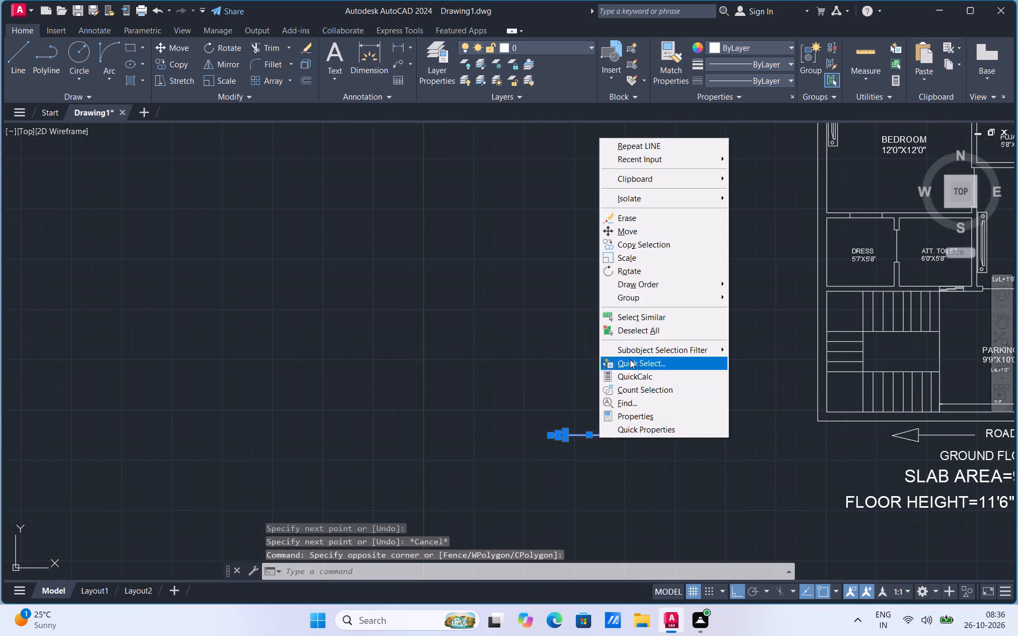
{"action": "left_click", "coordinate": [651, 293]}
{"action": "left_click", "coordinate": [774, 297]}
{"action": "left_click", "coordinate": [592, 434]}
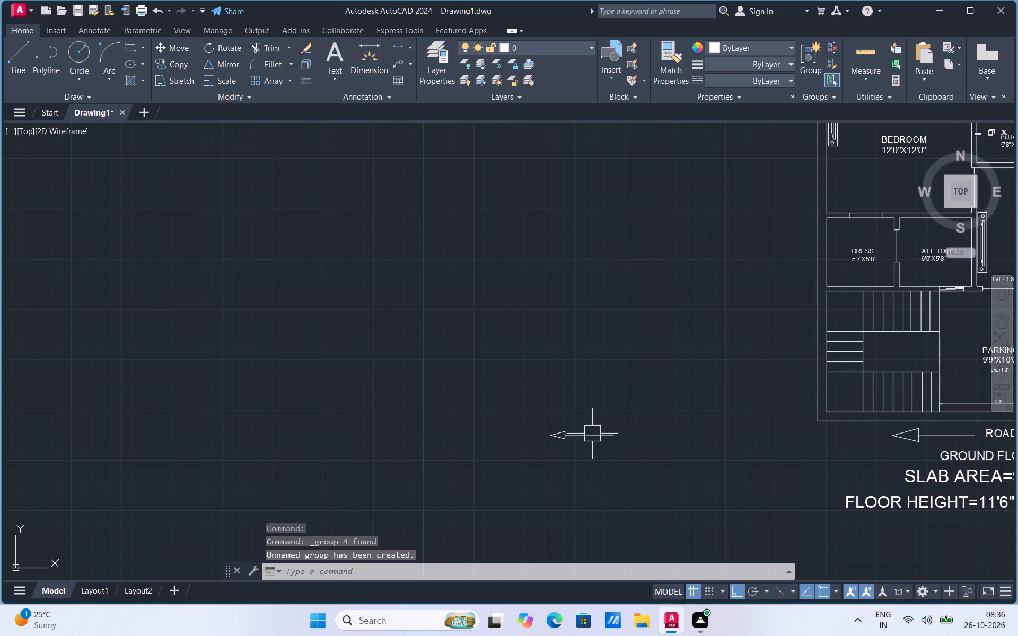
{"action": "right_click", "coordinate": [593, 434]}
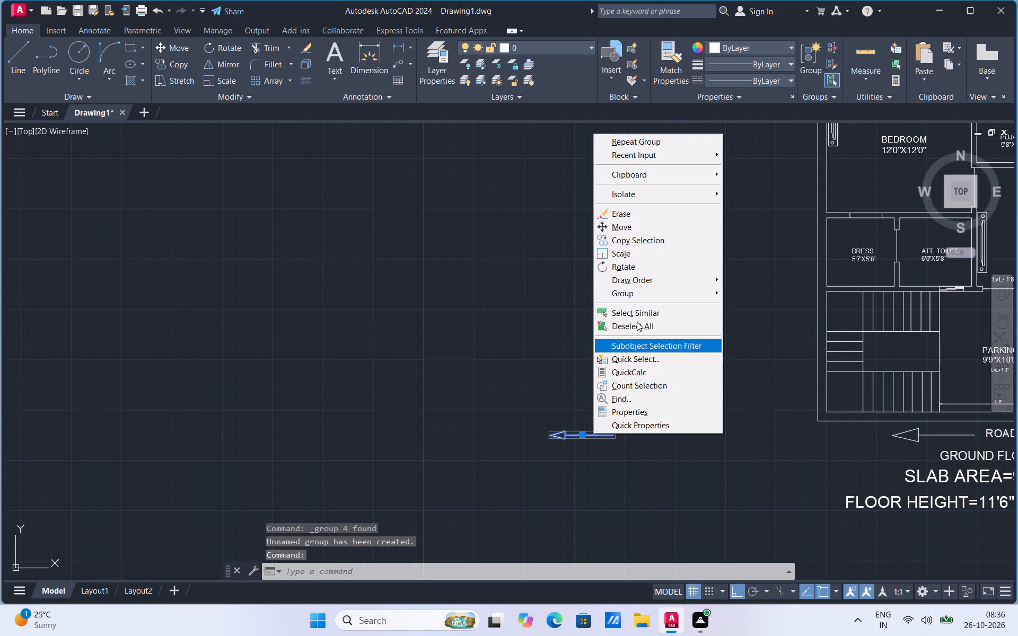
{"action": "key", "text": "Escape"}
{"action": "key", "text": "Escape"}
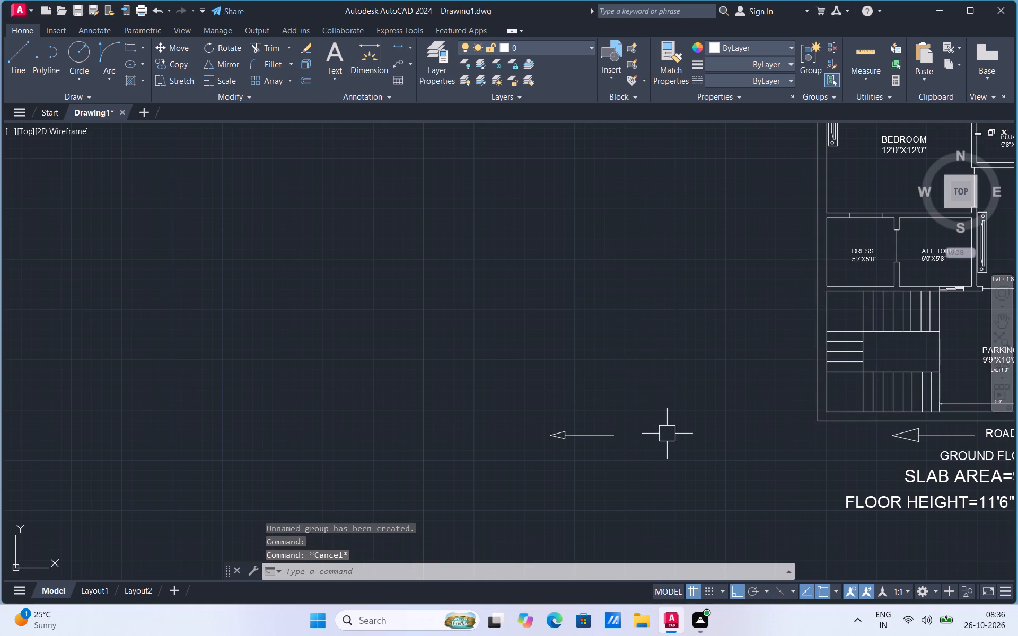
Add the multiline text "up" at the tail end of the small arrow.
{"action": "left_click", "coordinate": [329, 79]}
{"action": "left_click", "coordinate": [345, 102]}
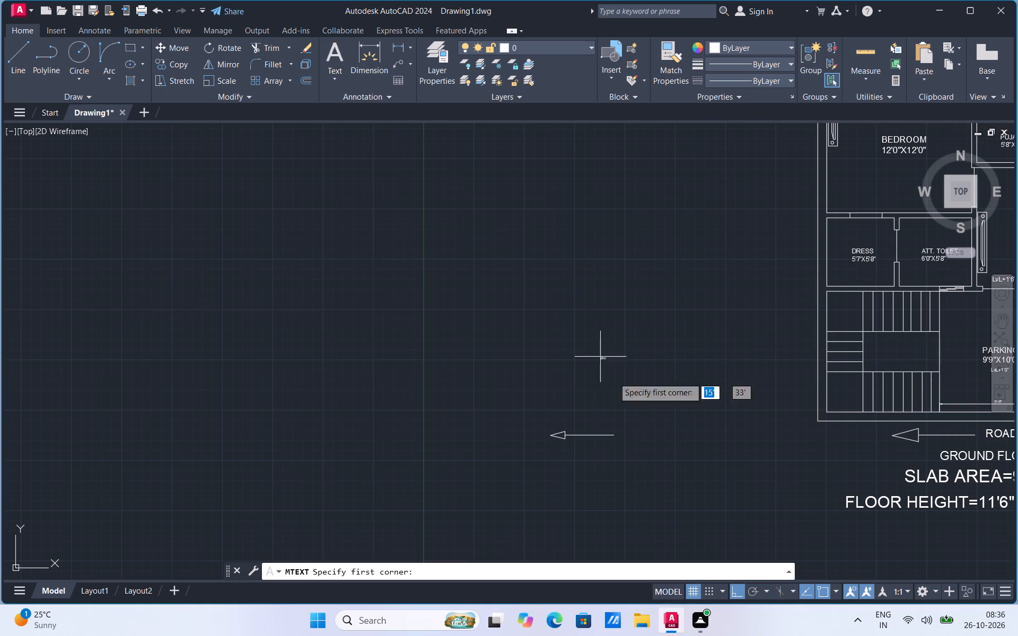
{"action": "scroll", "coordinate": [639, 453], "scroll_direction": "up", "scroll_amount": 1}
{"action": "left_click", "coordinate": [612, 432]}
{"action": "left_click", "coordinate": [650, 456]}
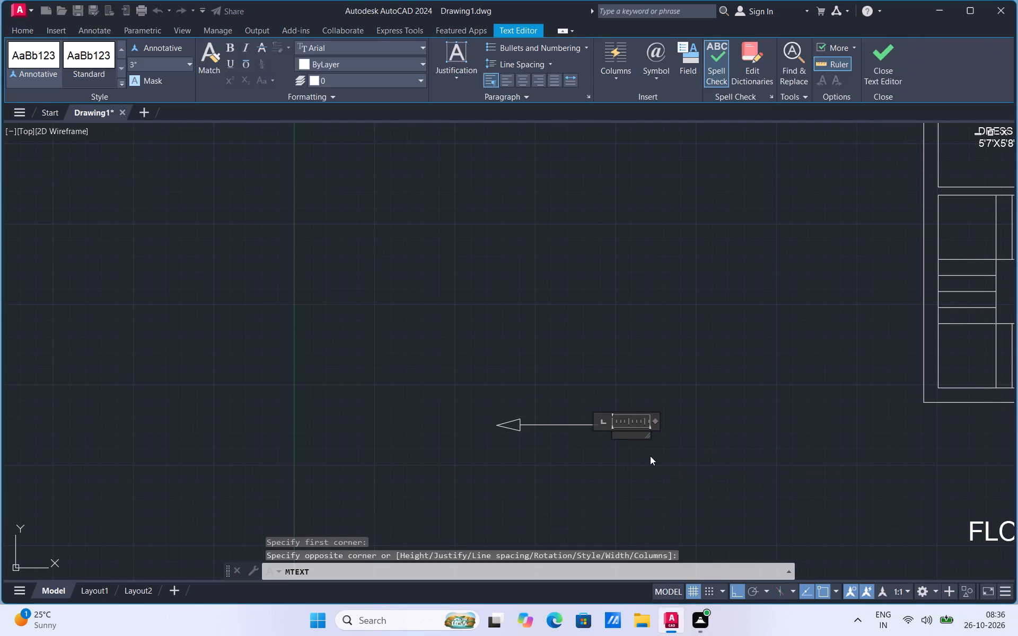
{"action": "type", "text": "up"}
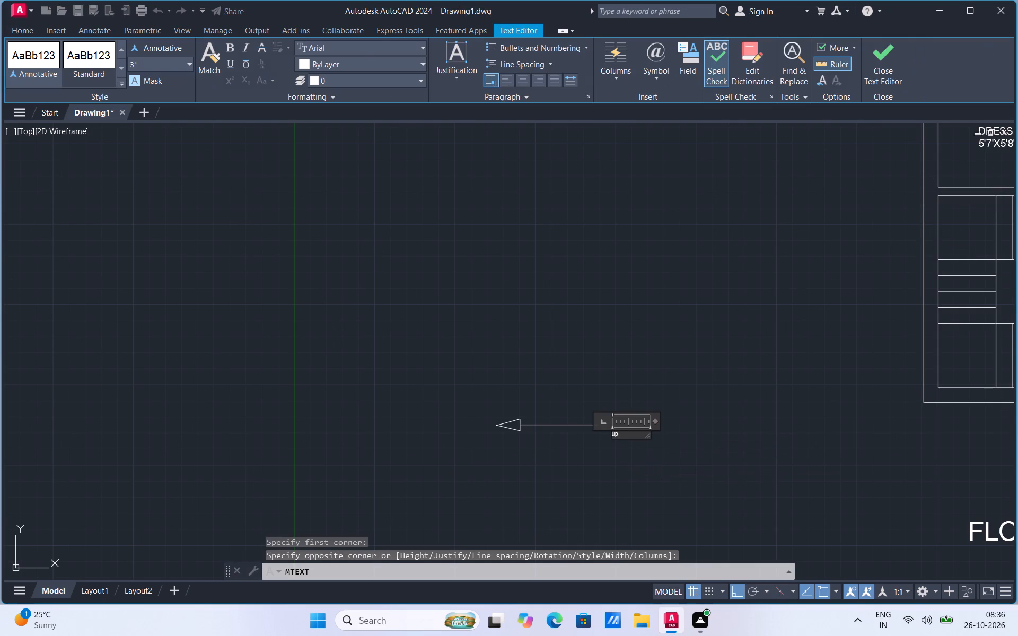
{"action": "left_click", "coordinate": [642, 465]}
Scale up the "up" text freehand in two passes to a size that suits the arrow.
{"action": "left_click", "coordinate": [622, 436]}
{"action": "right_click", "coordinate": [622, 436]}
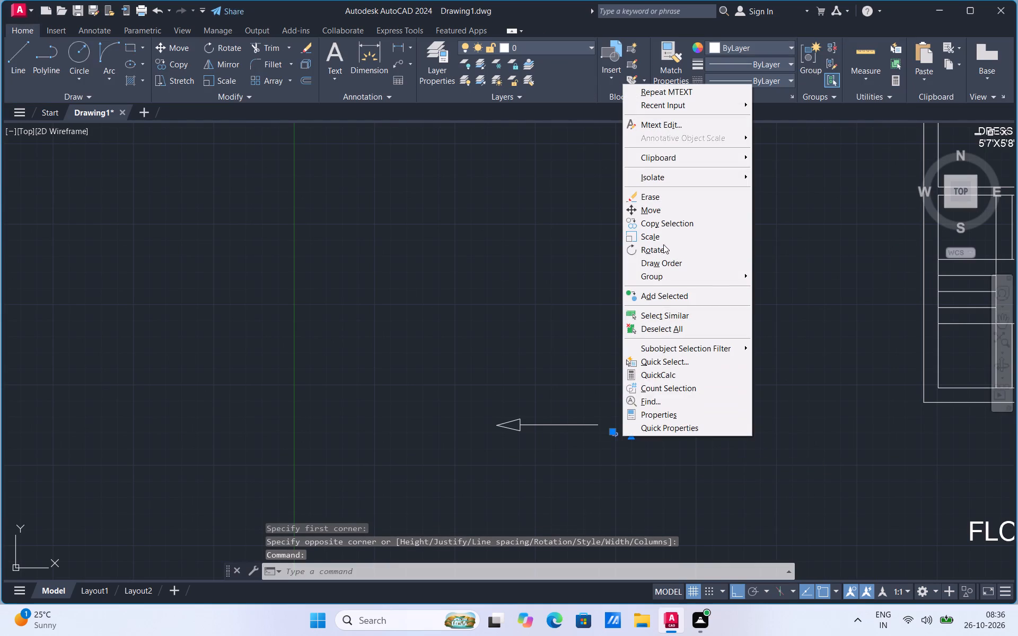
{"action": "left_click", "coordinate": [664, 241]}
{"action": "left_click", "coordinate": [626, 422]}
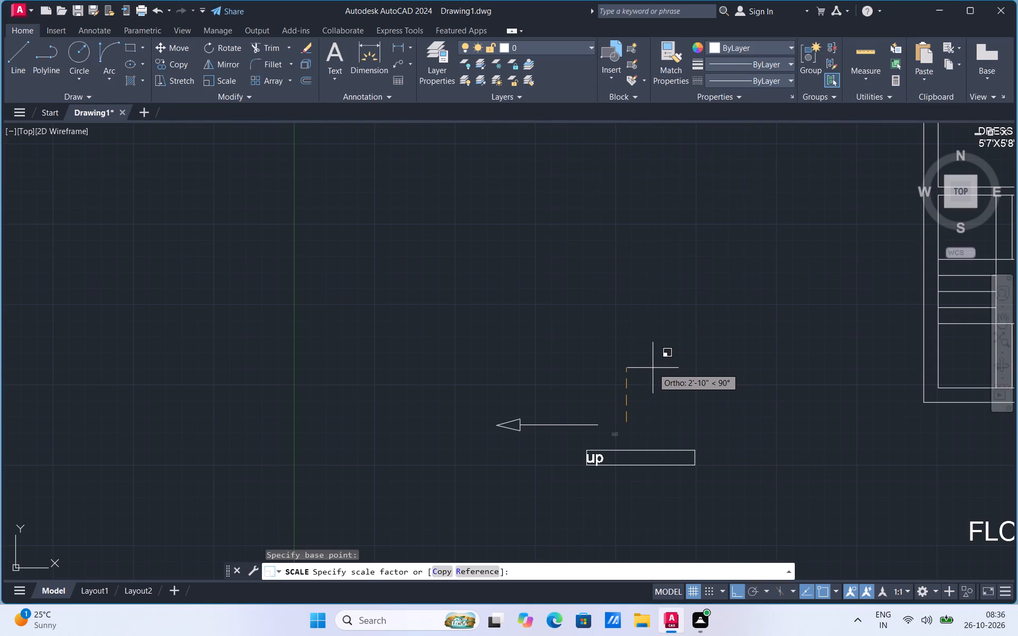
{"action": "left_click", "coordinate": [653, 368]}
{"action": "left_click", "coordinate": [603, 458]}
{"action": "right_click", "coordinate": [602, 459]}
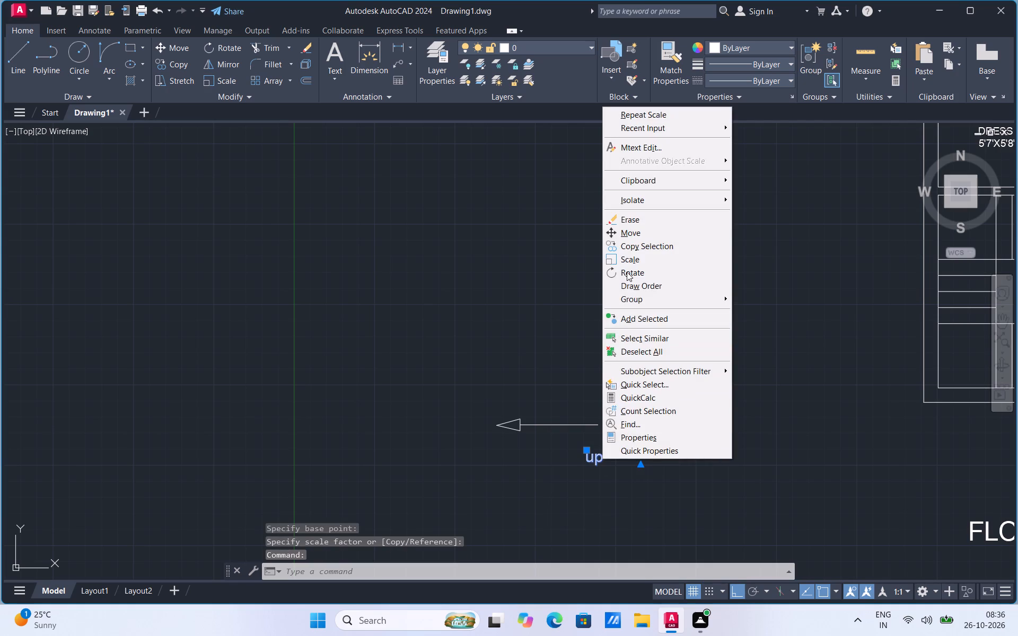
{"action": "left_click", "coordinate": [629, 258]}
{"action": "left_click", "coordinate": [622, 441]}
{"action": "left_click", "coordinate": [683, 388]}
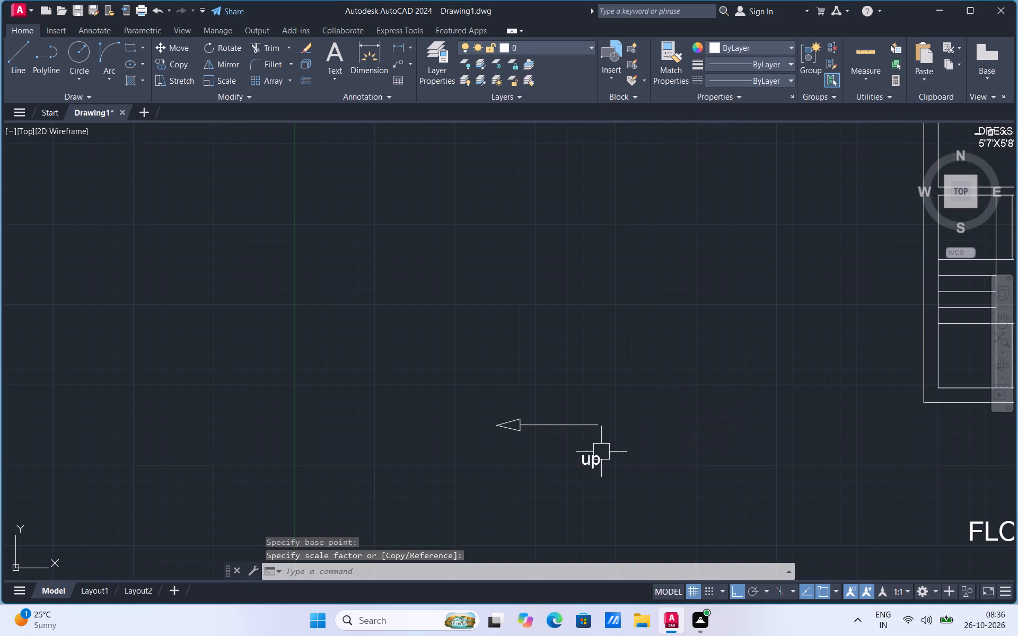
Move the "up" text with Ortho off so it sits at the tail end of the arrow shaft.
{"action": "left_click", "coordinate": [581, 463]}
{"action": "right_click", "coordinate": [581, 463]}
{"action": "left_click", "coordinate": [618, 235]}
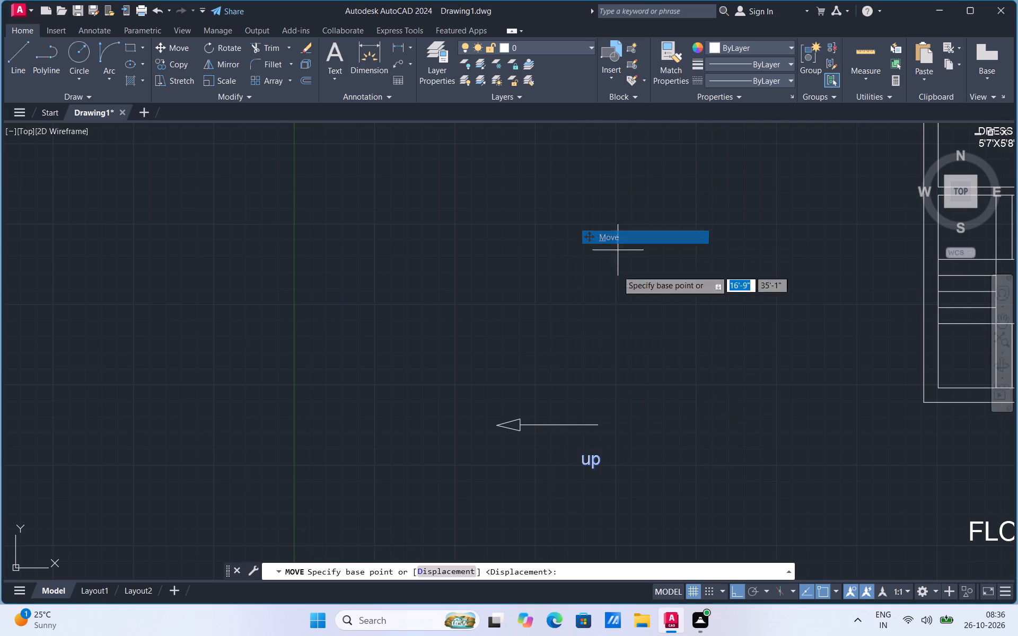
{"action": "left_click", "coordinate": [595, 454]}
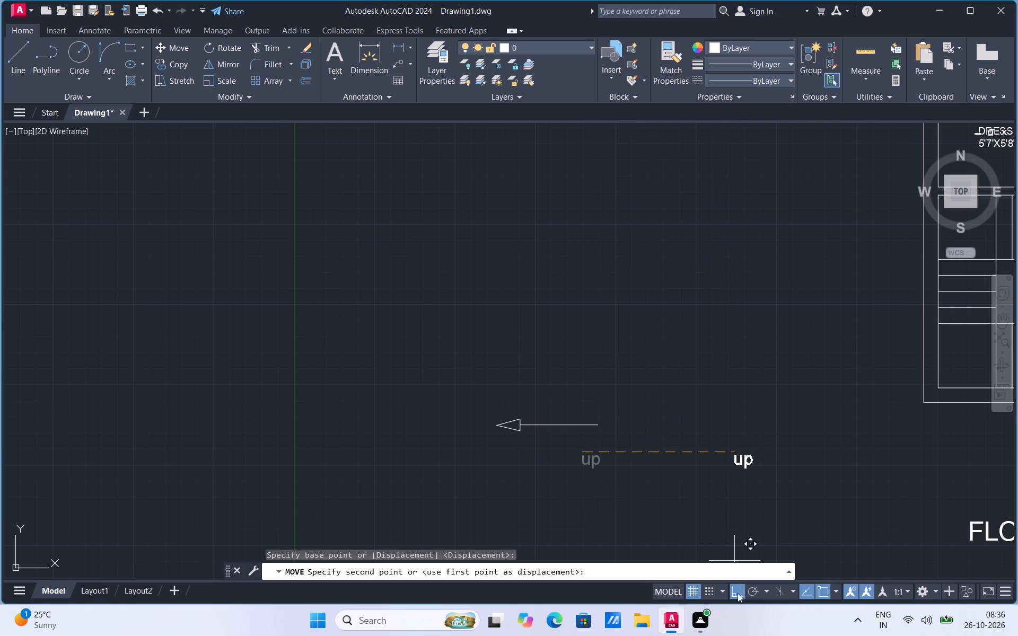
{"action": "left_click", "coordinate": [738, 593]}
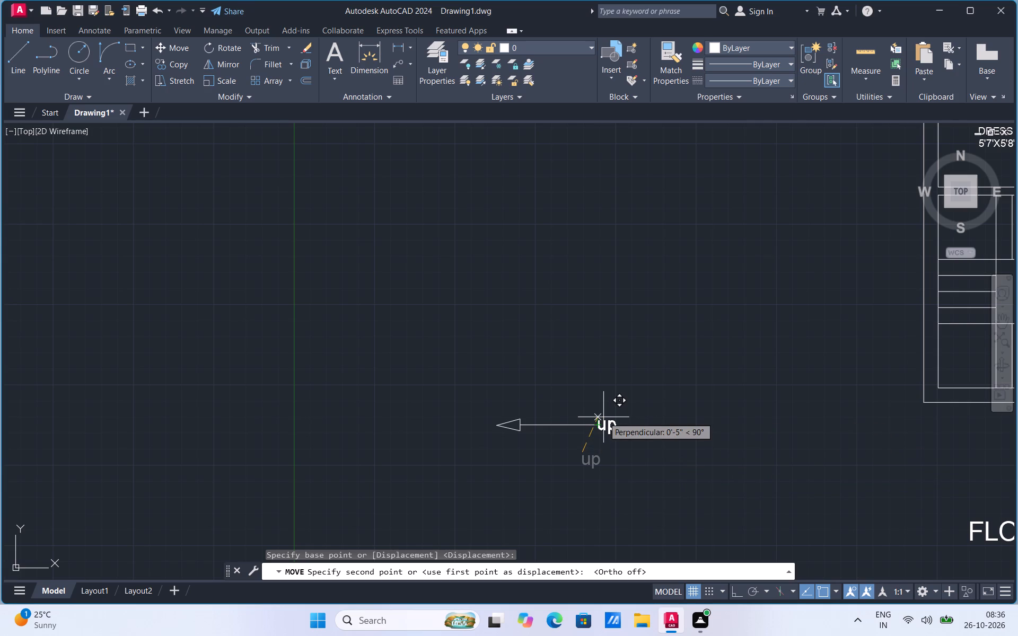
{"action": "left_click", "coordinate": [603, 417]}
{"action": "scroll", "coordinate": [643, 443], "scroll_direction": "up", "scroll_amount": 2}
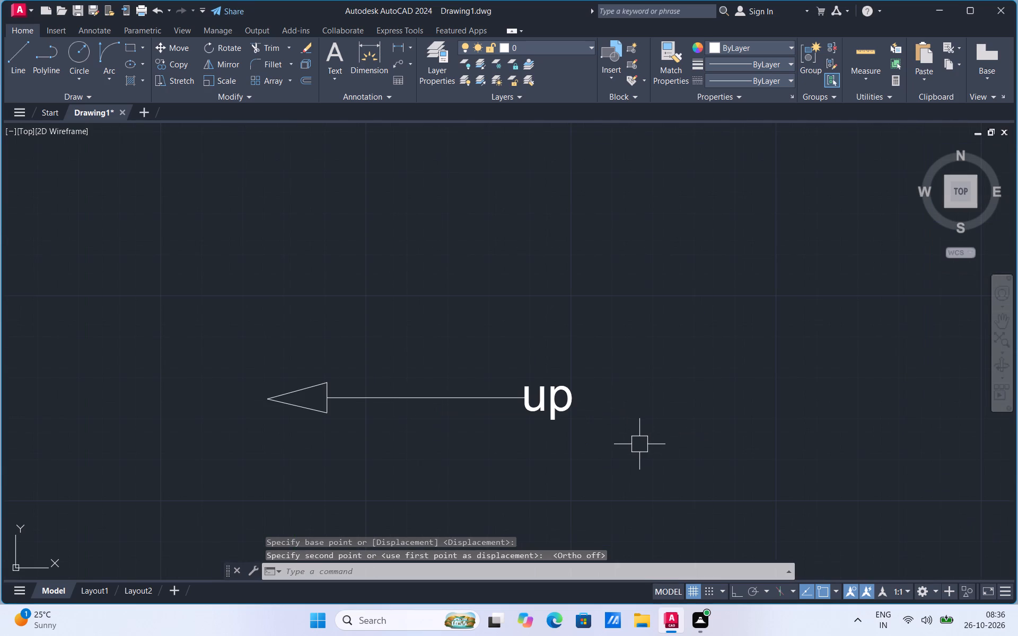
Group the arrow together with its "up" text.
{"action": "scroll", "coordinate": [639, 444], "scroll_direction": "down", "scroll_amount": 2}
{"action": "left_click", "coordinate": [392, 491]}
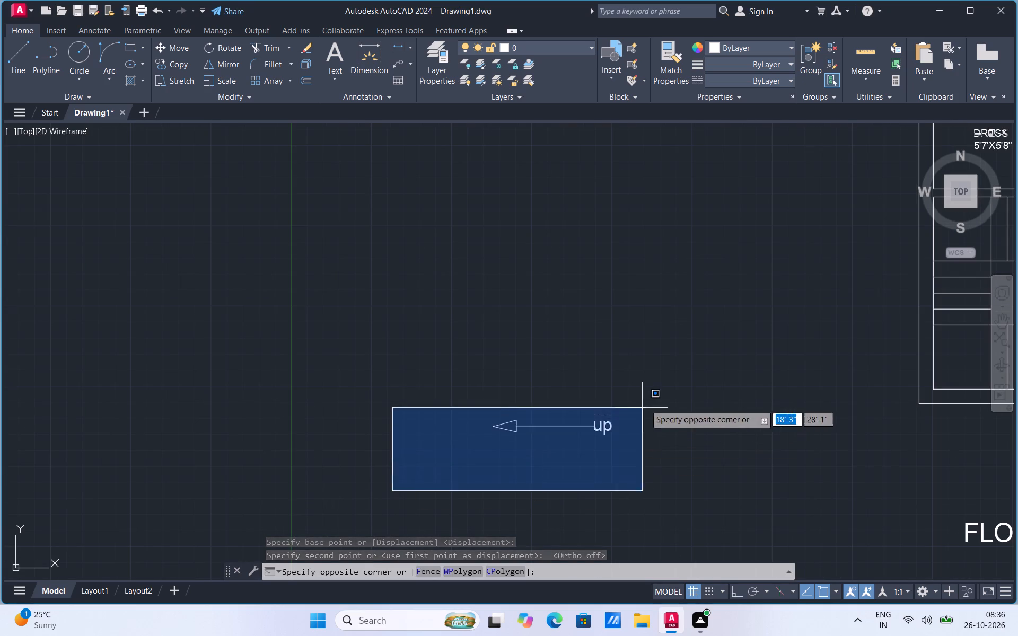
{"action": "left_click", "coordinate": [657, 392]}
{"action": "right_click", "coordinate": [611, 427]}
{"action": "left_click", "coordinate": [646, 287]}
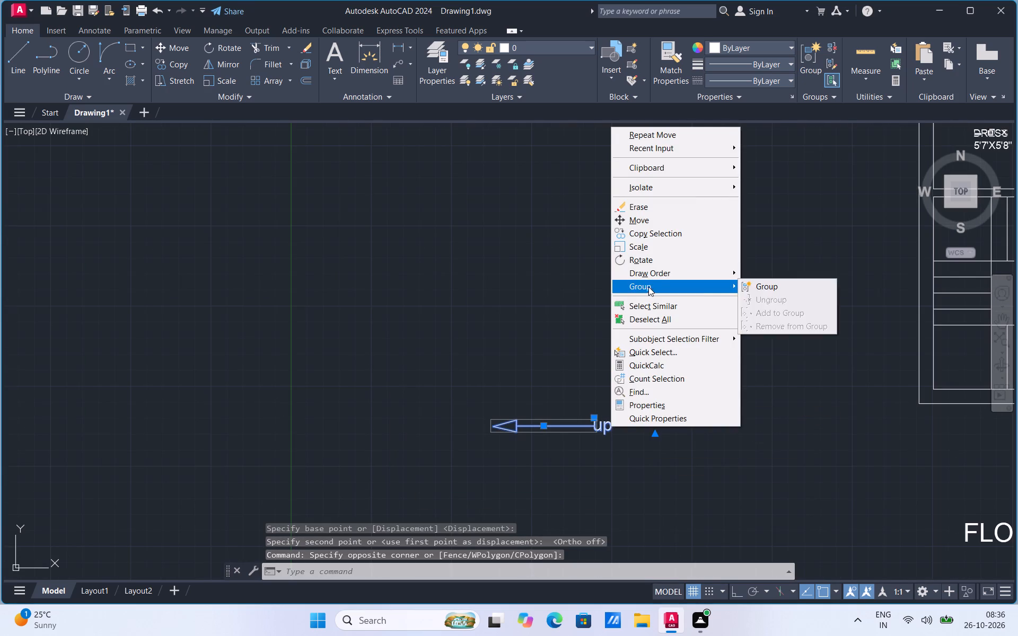
{"action": "left_click", "coordinate": [775, 288]}
Move the grouped "up" arrow onto the lower staircase flight, with the arrow pointing toward the landing.
{"action": "left_click", "coordinate": [604, 426]}
{"action": "right_click", "coordinate": [604, 426]}
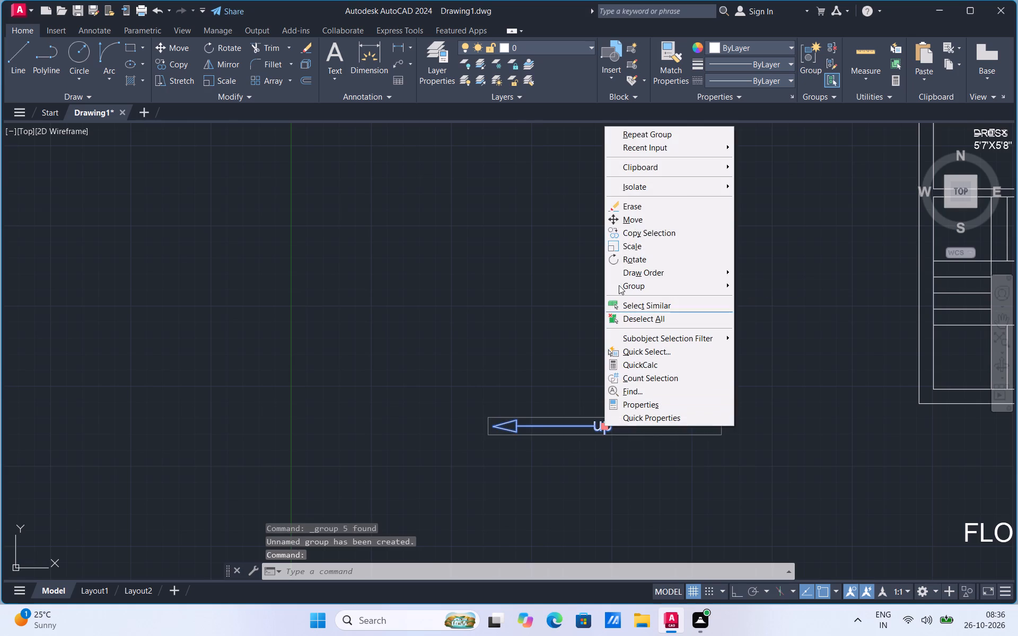
{"action": "left_click", "coordinate": [640, 221]}
{"action": "left_click", "coordinate": [538, 418]}
{"action": "scroll", "coordinate": [532, 338], "scroll_direction": "down", "scroll_amount": 3}
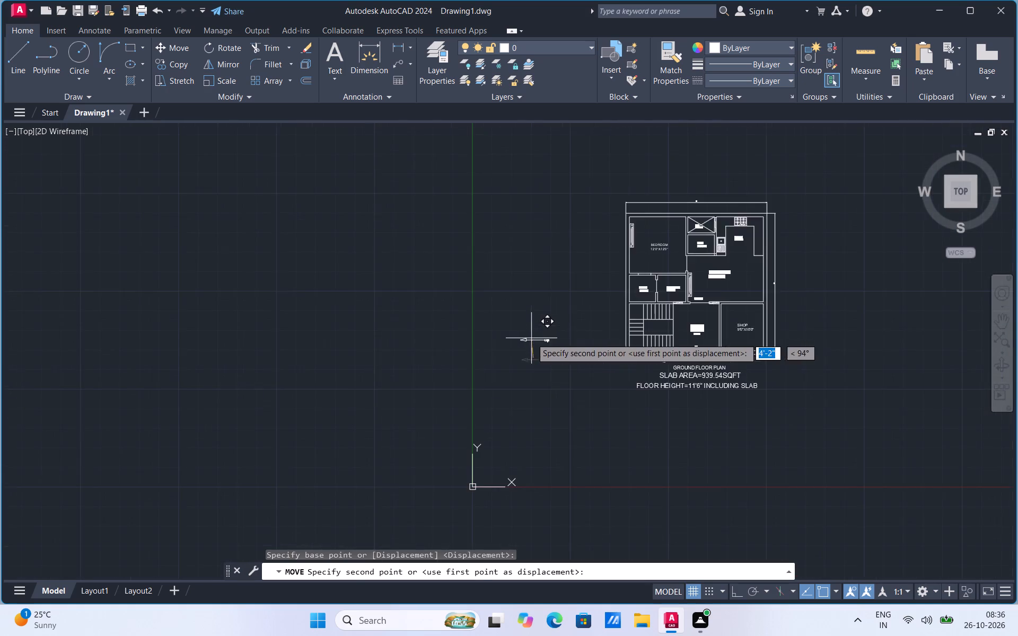
{"action": "scroll", "coordinate": [709, 314], "scroll_direction": "up", "scroll_amount": 2}
{"action": "scroll", "coordinate": [596, 386], "scroll_direction": "up", "scroll_amount": 2}
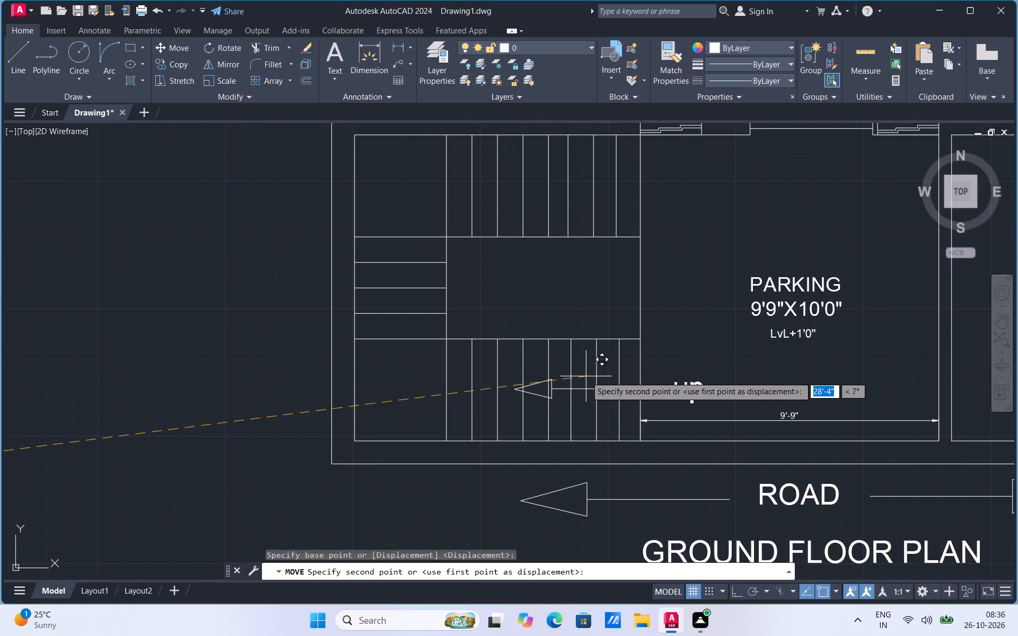
{"action": "scroll", "coordinate": [586, 376], "scroll_direction": "up", "scroll_amount": 1}
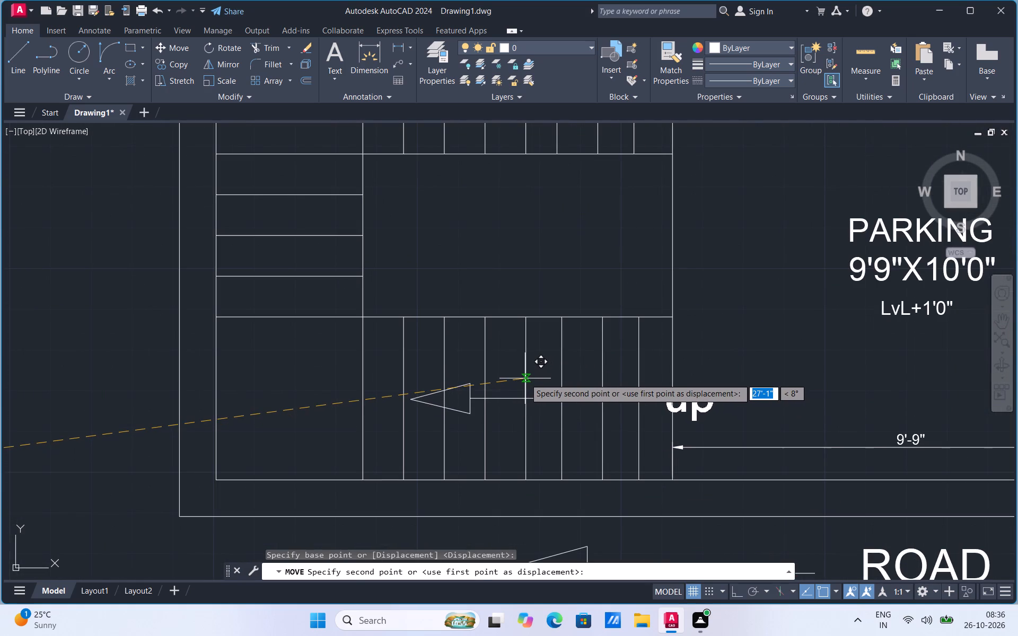
{"action": "left_click", "coordinate": [499, 378]}
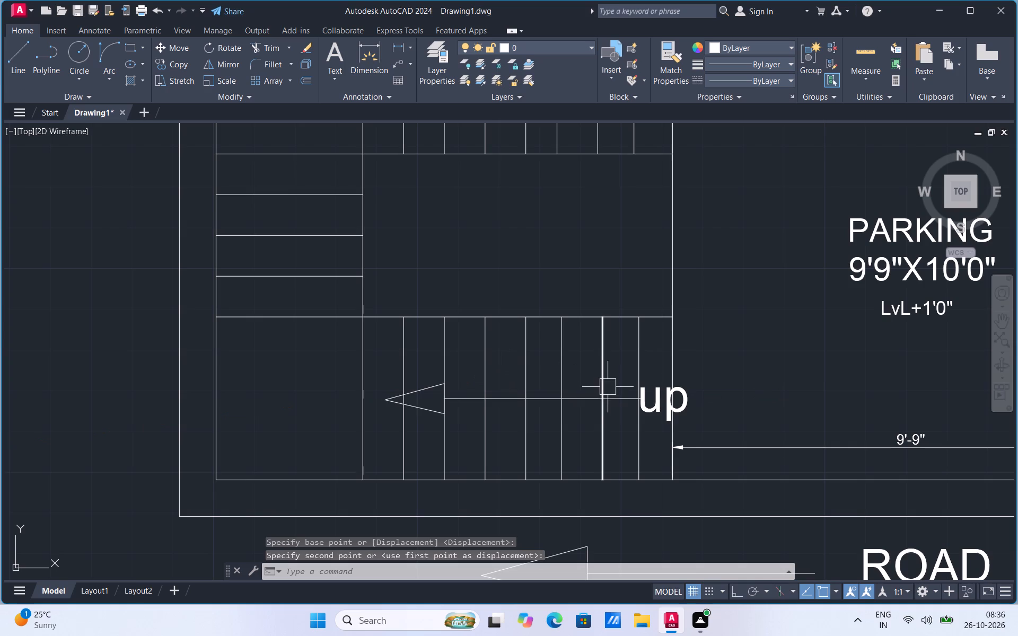
Add a vertical linear dimension across the width of the lower staircase flight, placed beside its middle tread line.
{"action": "left_click", "coordinate": [404, 50]}
{"action": "left_click", "coordinate": [526, 477]}
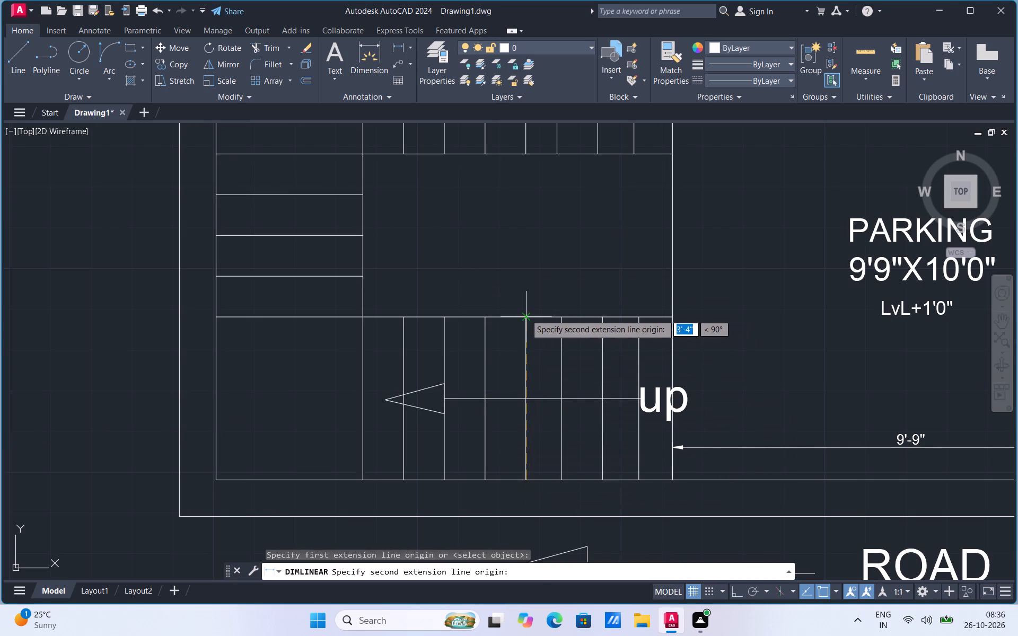
{"action": "left_click", "coordinate": [522, 318]}
{"action": "left_click", "coordinate": [511, 326]}
{"action": "scroll", "coordinate": [490, 441], "scroll_direction": "down", "scroll_amount": 2}
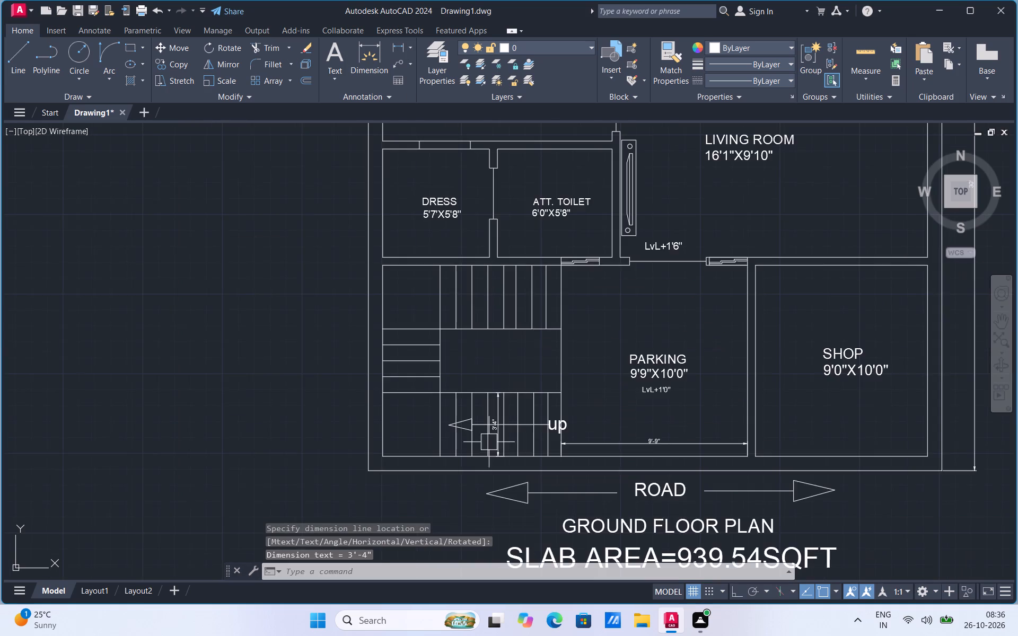
Add a vertical linear dimension across the width of the upper staircase flight, placed beside its middle tread line.
{"action": "scroll", "coordinate": [499, 284], "scroll_direction": "up", "scroll_amount": 2}
{"action": "left_click", "coordinate": [391, 49]}
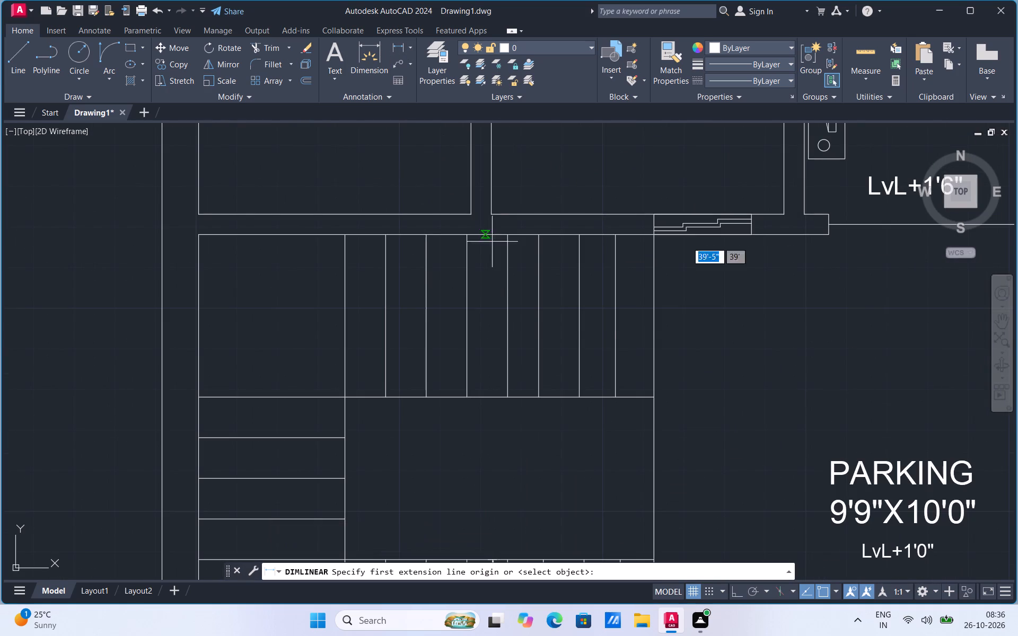
{"action": "scroll", "coordinate": [534, 298], "scroll_direction": "down", "scroll_amount": 1}
{"action": "left_click", "coordinate": [516, 363]}
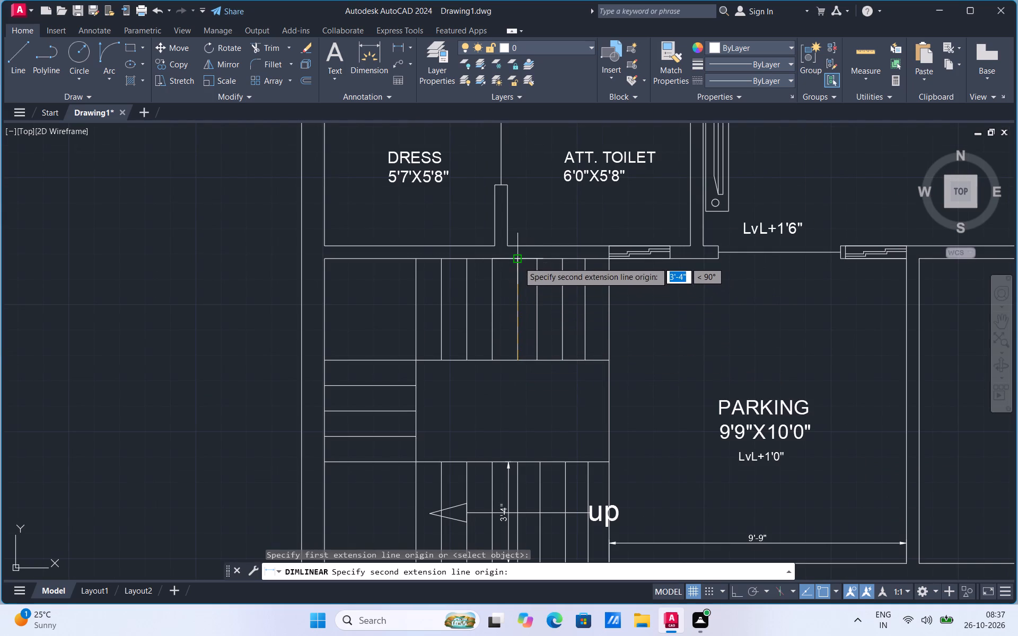
{"action": "left_click", "coordinate": [517, 258]}
{"action": "left_click", "coordinate": [506, 265]}
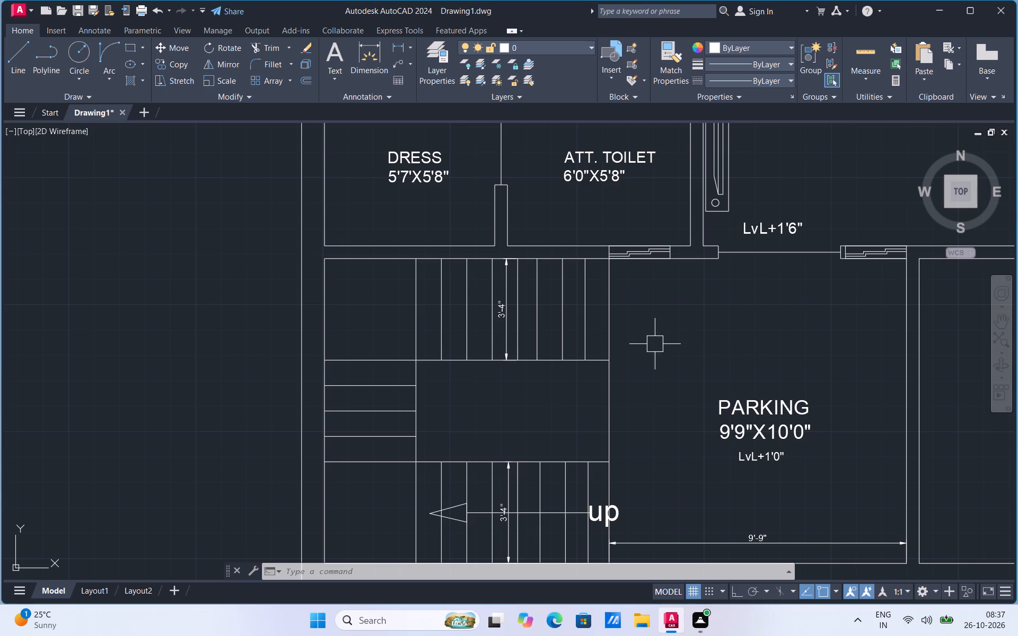
Review the ground floor plan, including the dimensioned staircase, the parking area and the title labels.
{"action": "scroll", "coordinate": [216, 400], "scroll_direction": "down", "scroll_amount": 2}
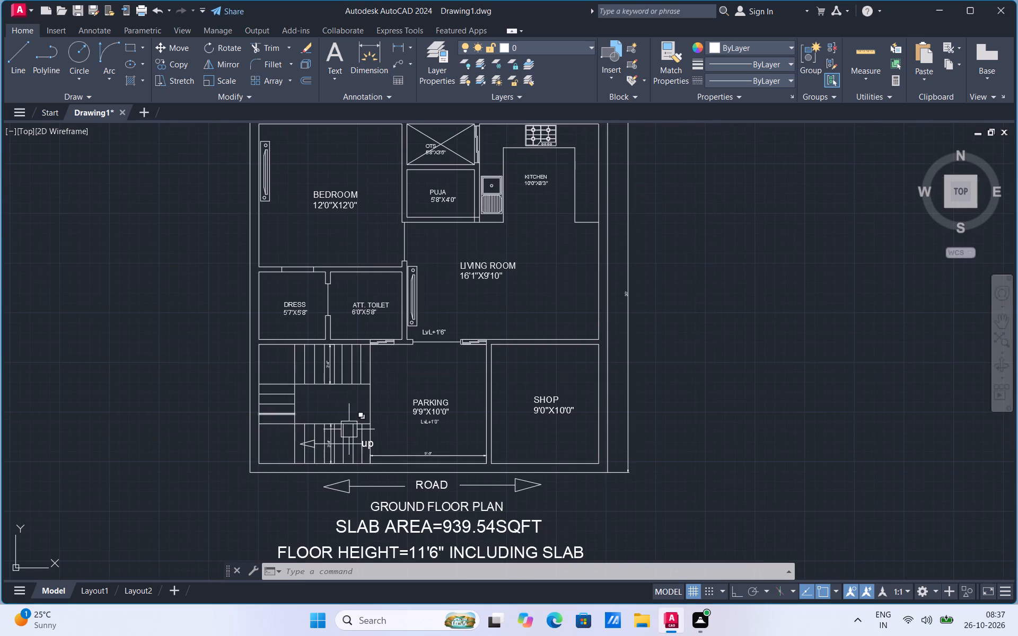
{"action": "scroll", "coordinate": [433, 501], "scroll_direction": "up", "scroll_amount": 1}
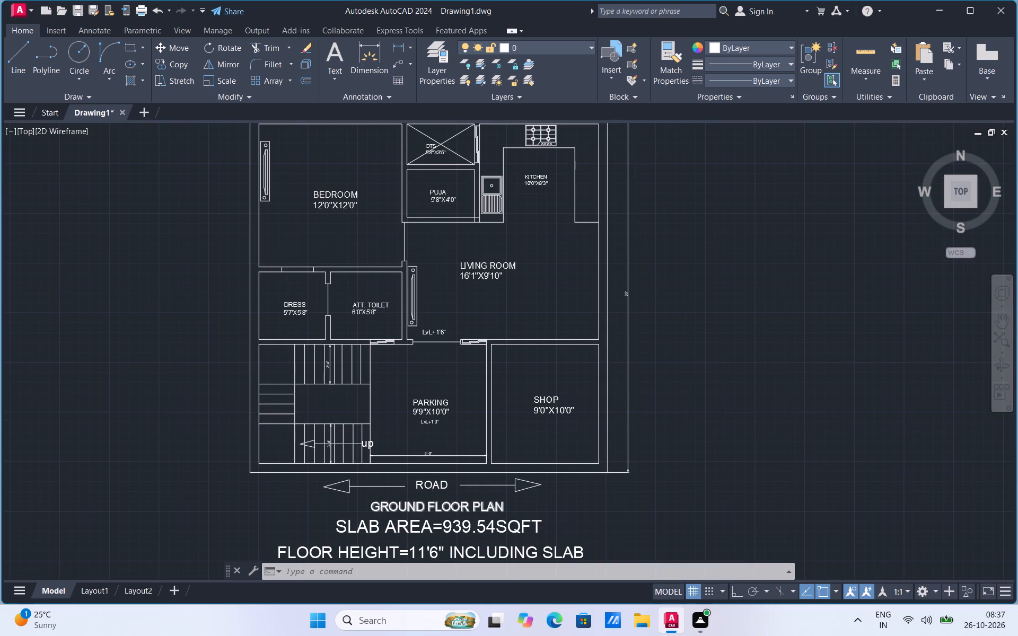
{"action": "scroll", "coordinate": [433, 501], "scroll_direction": "up", "scroll_amount": 1}
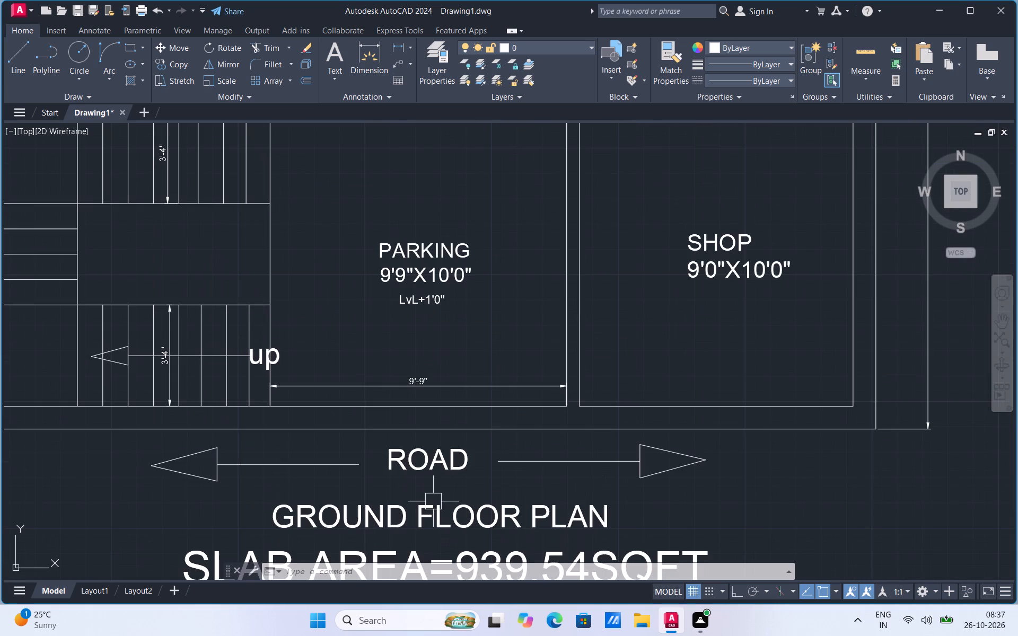
{"action": "scroll", "coordinate": [544, 440], "scroll_direction": "down", "scroll_amount": 3}
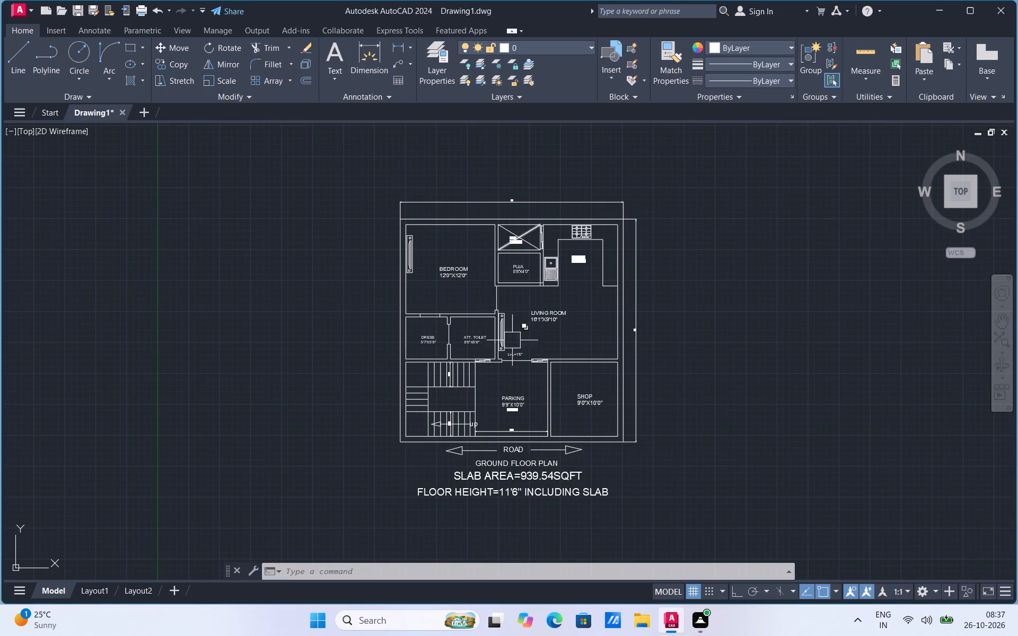
{"action": "scroll", "coordinate": [494, 371], "scroll_direction": "up", "scroll_amount": 2}
{"action": "scroll", "coordinate": [494, 371], "scroll_direction": "down", "scroll_amount": 2}
{"action": "scroll", "coordinate": [494, 372], "scroll_direction": "up", "scroll_amount": 1}
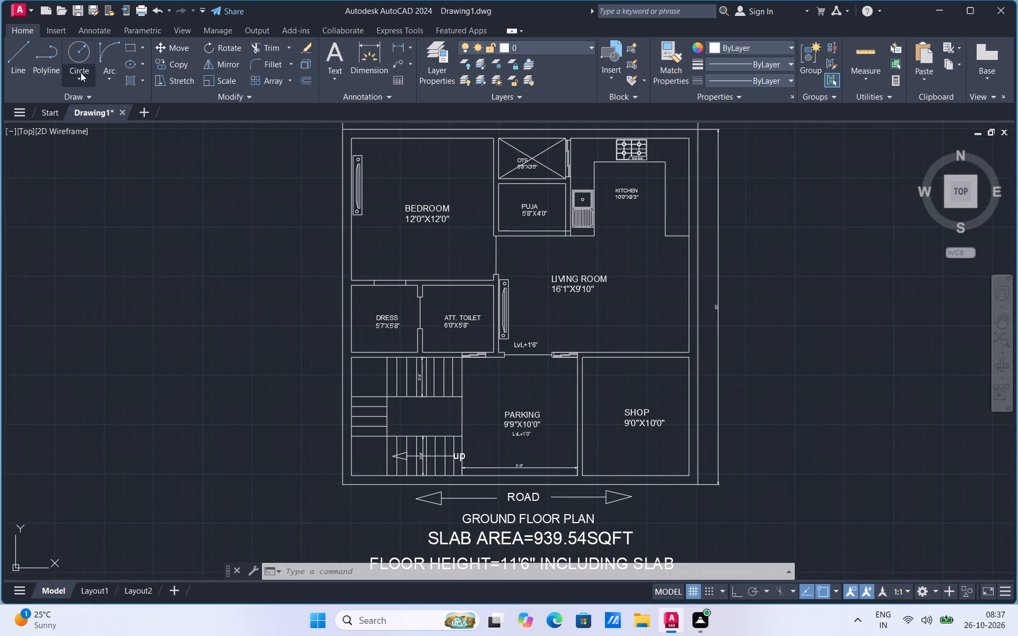
Draw a 9" by 5' upright rectangle in the empty space beside the staircase, outside the plan.
{"action": "left_click", "coordinate": [143, 49]}
{"action": "left_click", "coordinate": [138, 74]}
{"action": "left_click", "coordinate": [147, 437]}
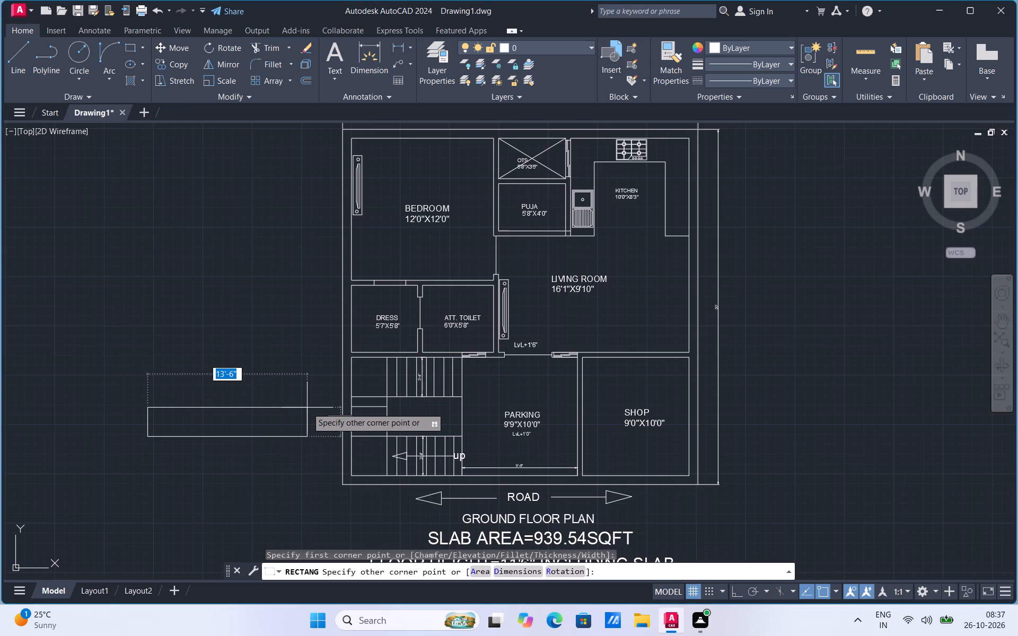
{"action": "key", "text": "9"}
{"action": "key", "text": "comma"}
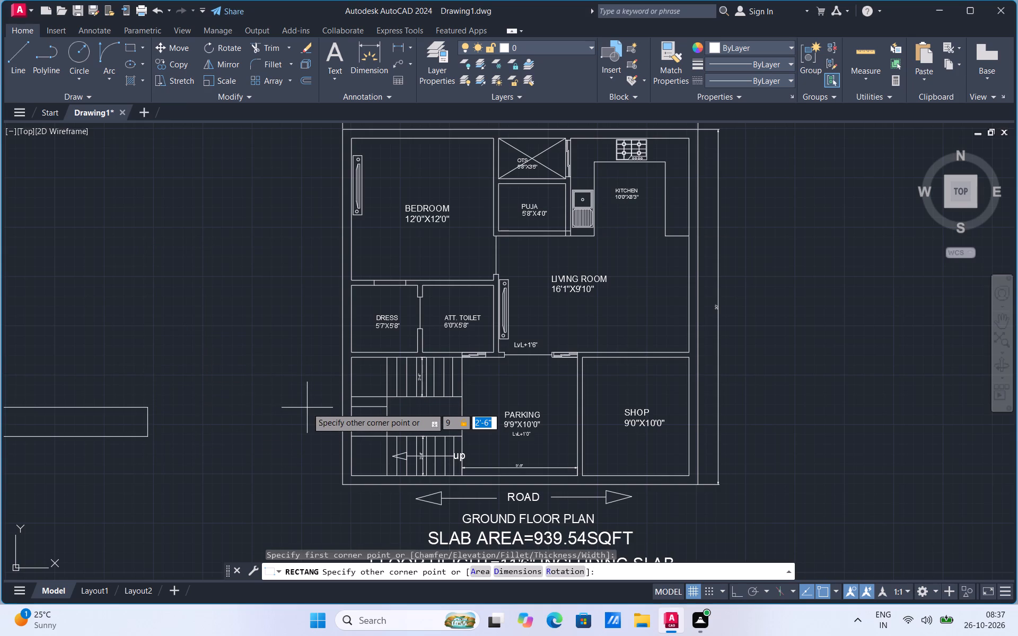
{"action": "type", "text": "5'"}
{"action": "key", "text": "Return"}
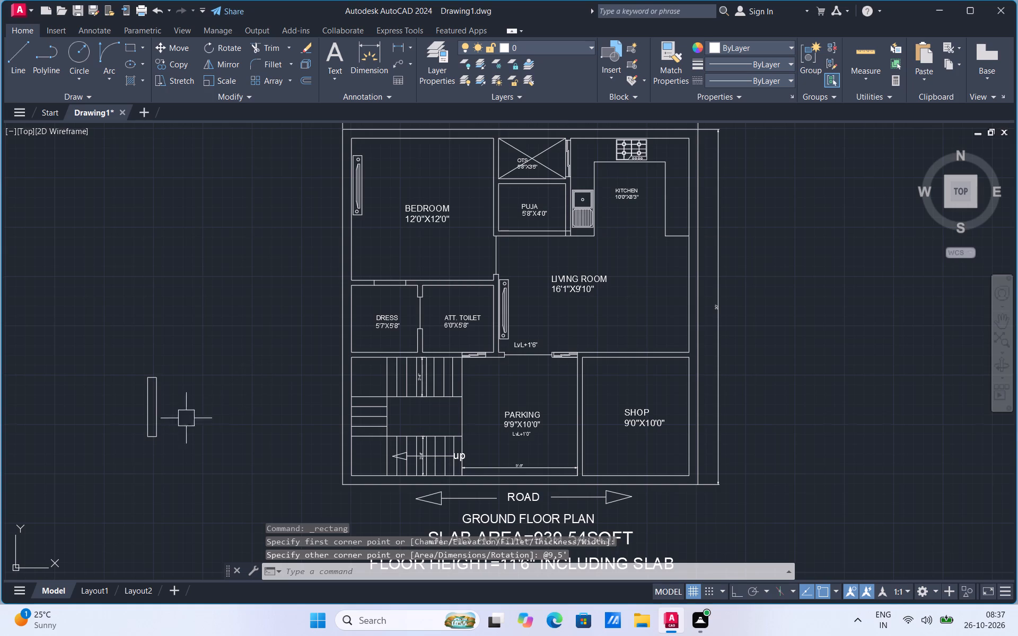
Rotate the new rectangle a quarter turn about its lower corner nearest the plan so that it lies horizontally.
{"action": "left_click", "coordinate": [155, 431]}
{"action": "right_click", "coordinate": [155, 431]}
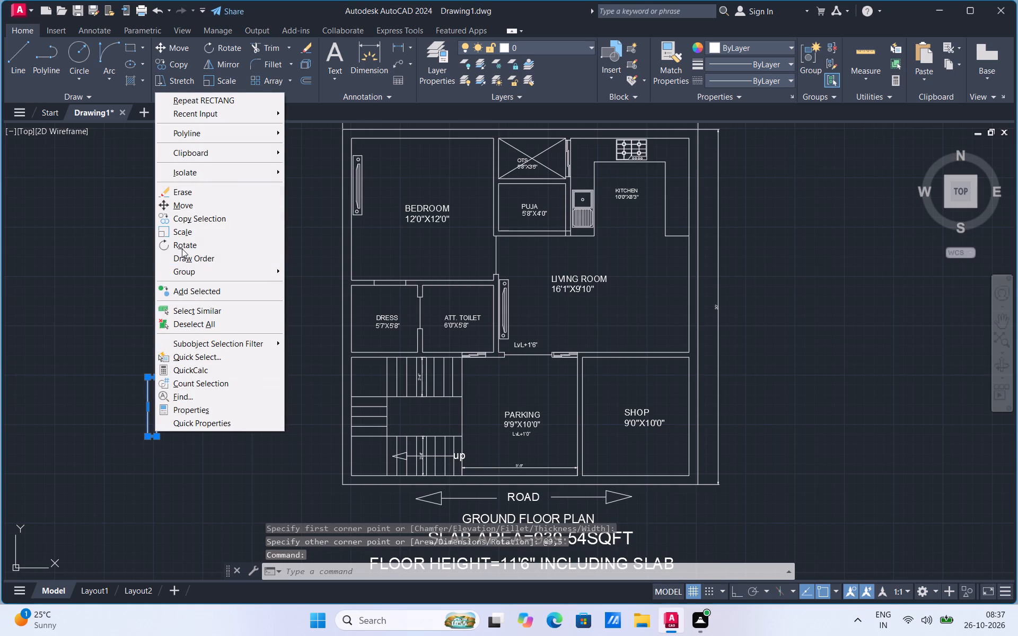
{"action": "left_click", "coordinate": [189, 248]}
{"action": "left_click", "coordinate": [156, 438]}
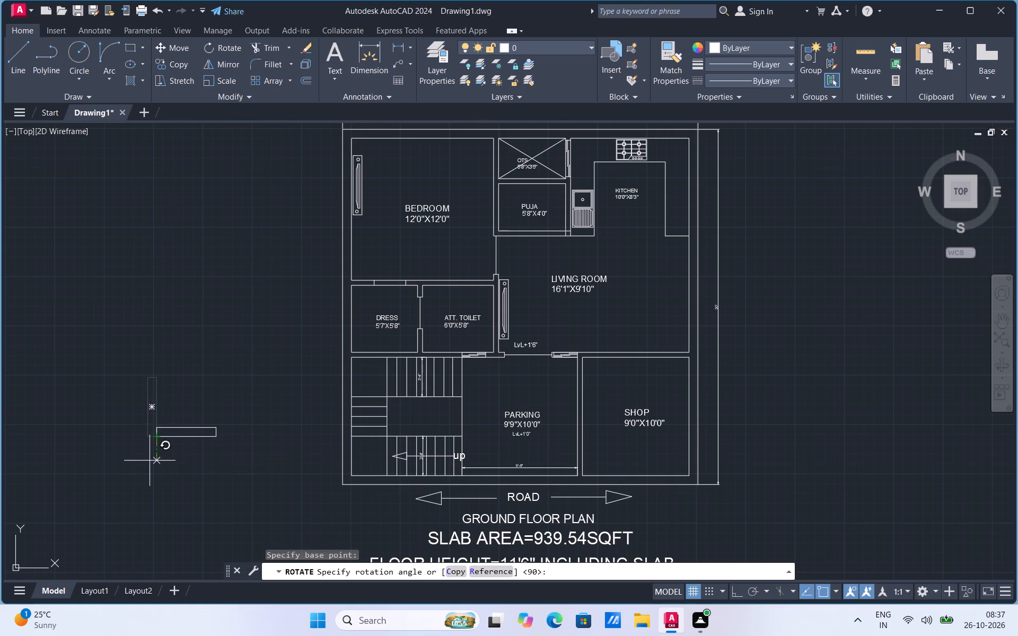
{"action": "left_click", "coordinate": [160, 460]}
Explode the horizontal rectangle into separate lines.
{"action": "scroll", "coordinate": [128, 433], "scroll_direction": "up", "scroll_amount": 3}
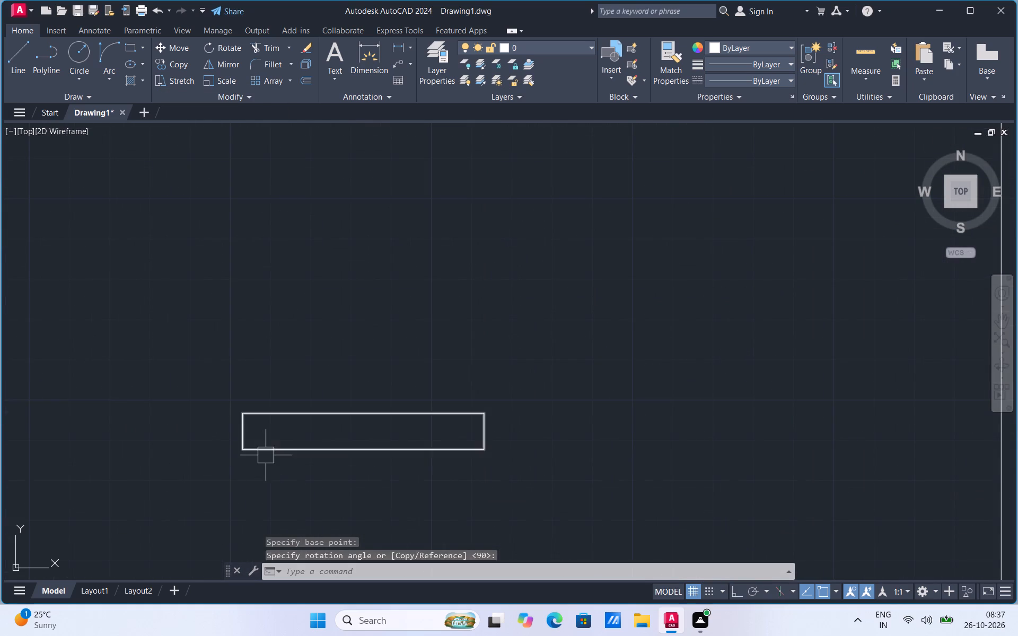
{"action": "left_click", "coordinate": [266, 455]}
{"action": "type", "text": "ex"}
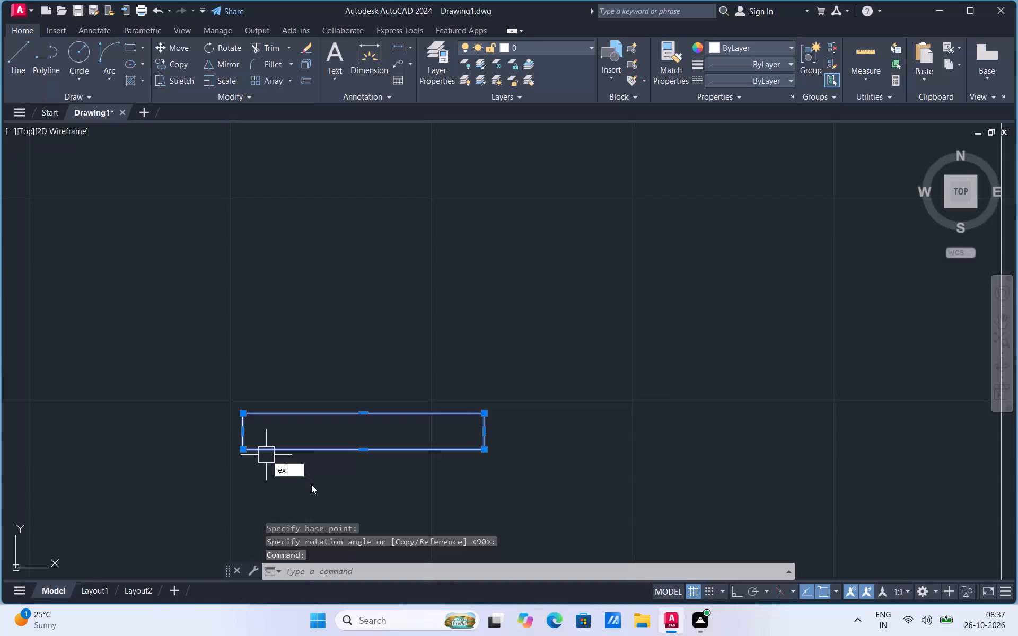
{"action": "left_click", "coordinate": [313, 494]}
With Ortho on, copy the rectangle's top edge downward four times inside the outline, the lowest copy about 7" below it.
{"action": "left_click", "coordinate": [309, 416]}
{"action": "right_click", "coordinate": [309, 416]}
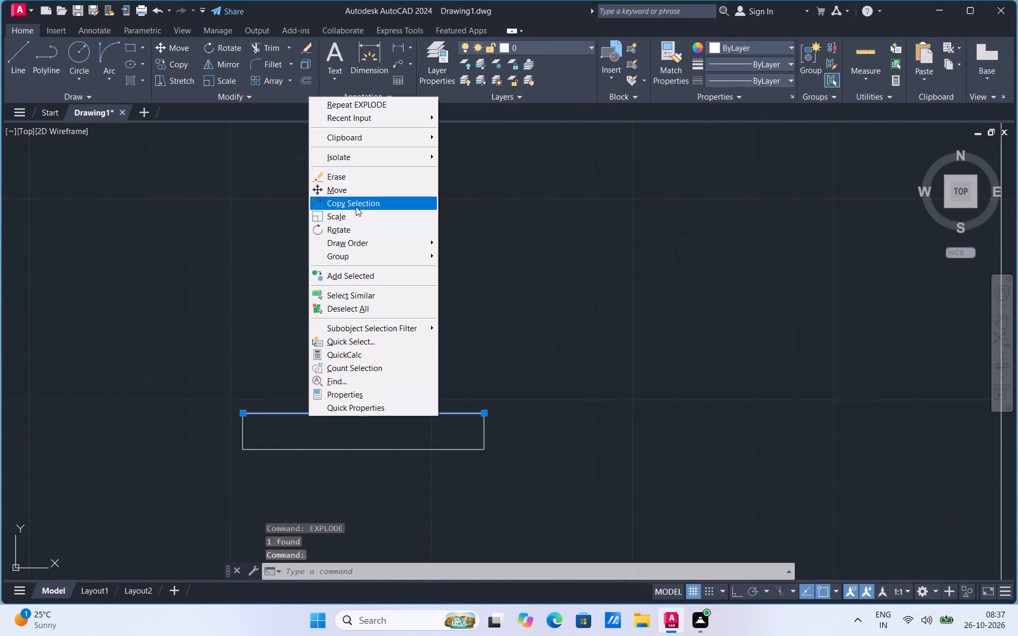
{"action": "left_click", "coordinate": [356, 206]}
{"action": "left_click", "coordinate": [245, 410]}
{"action": "scroll", "coordinate": [244, 423], "scroll_direction": "up", "scroll_amount": 2}
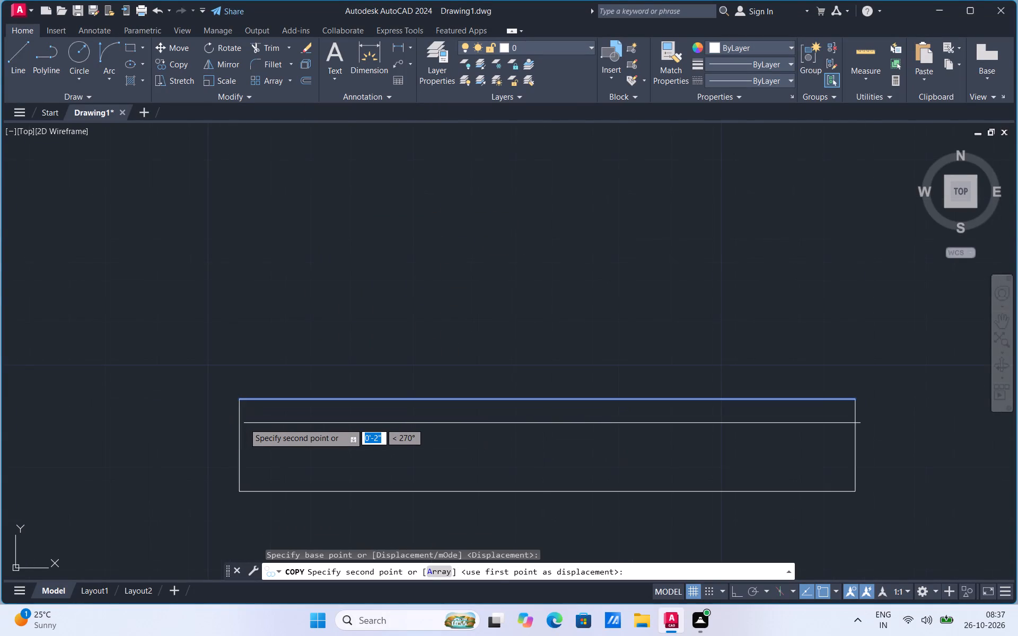
{"action": "left_click", "coordinate": [741, 594]}
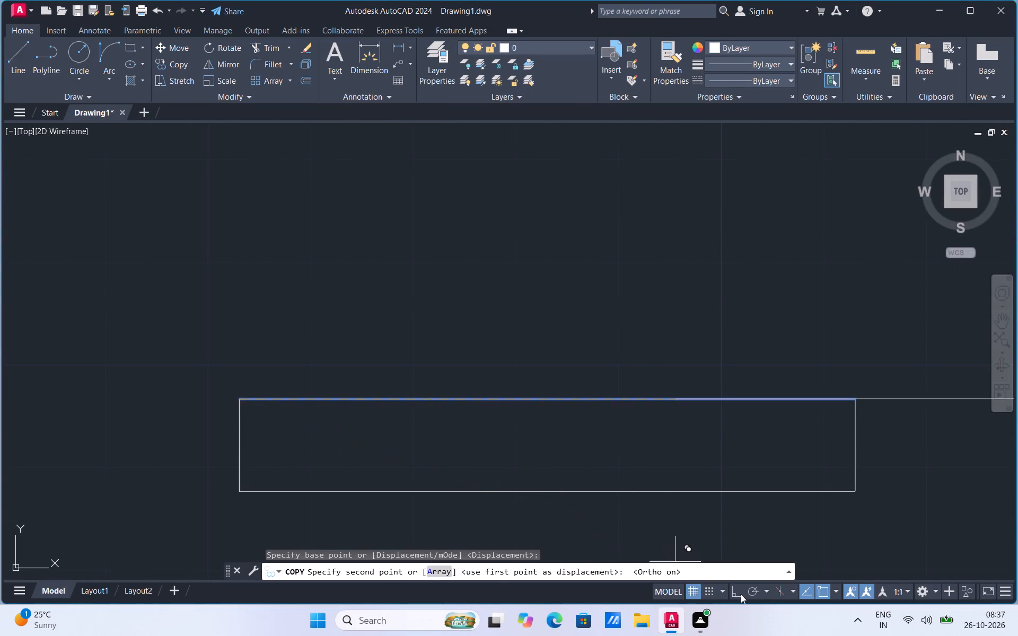
{"action": "left_click", "coordinate": [239, 422]}
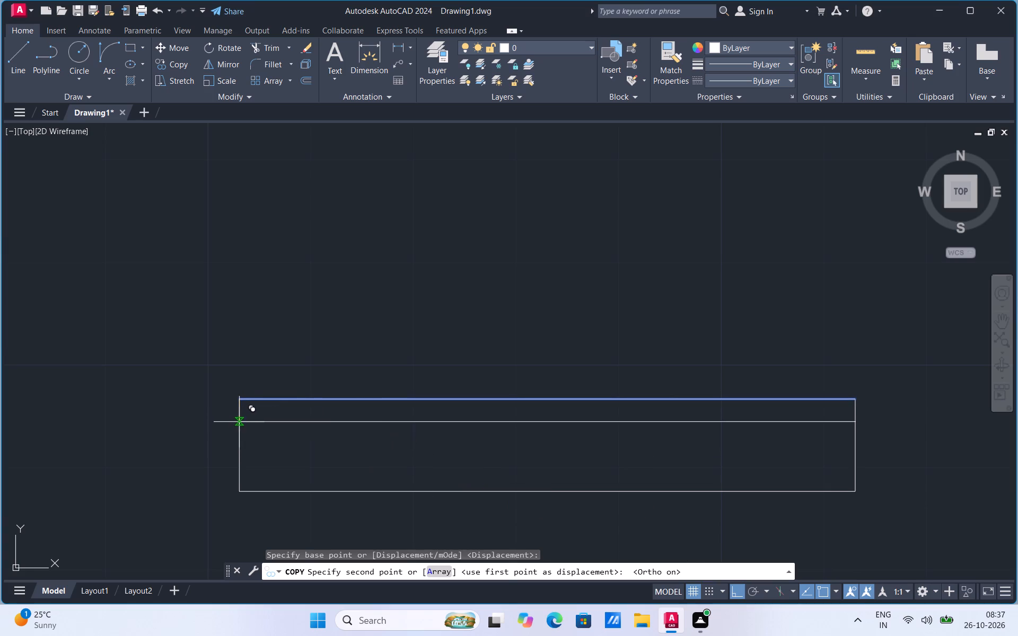
{"action": "left_click", "coordinate": [240, 440]}
{"action": "left_click", "coordinate": [241, 460]}
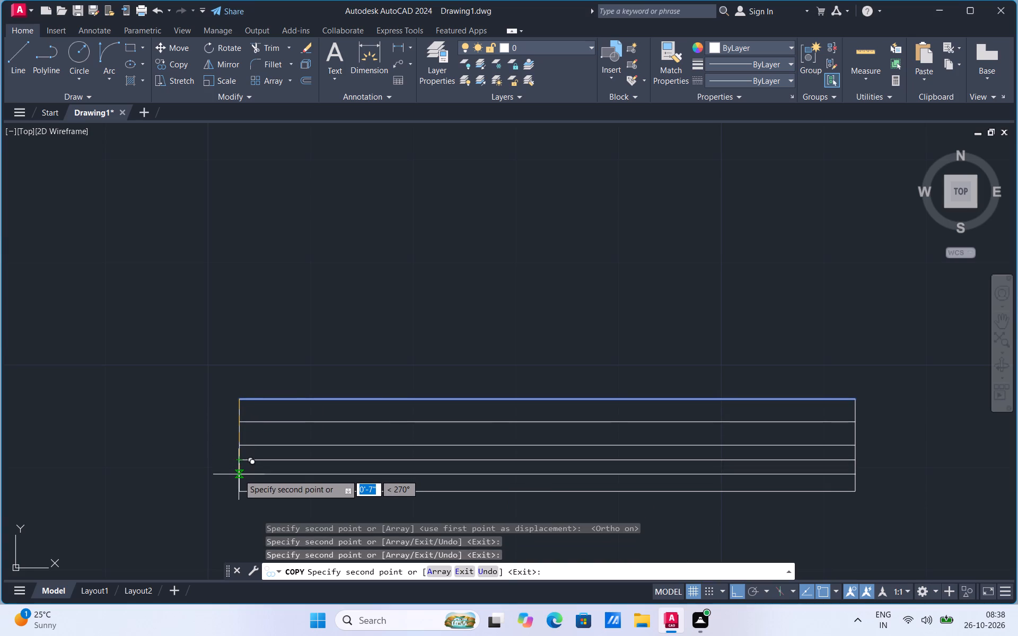
{"action": "left_click", "coordinate": [239, 474]}
{"action": "scroll", "coordinate": [302, 407], "scroll_direction": "up", "scroll_amount": 1}
{"action": "key", "text": "Escape"}
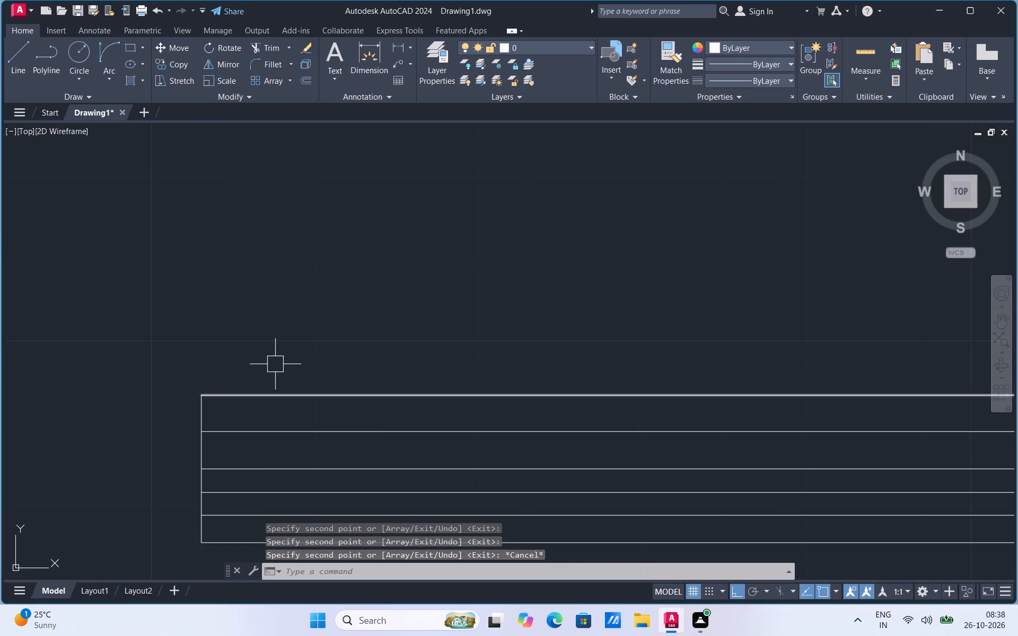
Move the second inner line slightly upward along the rectangle's end edge to adjust the spacing.
{"action": "scroll", "coordinate": [275, 364], "scroll_direction": "down", "scroll_amount": 1}
{"action": "scroll", "coordinate": [264, 443], "scroll_direction": "up", "scroll_amount": 1}
{"action": "left_click", "coordinate": [265, 416]}
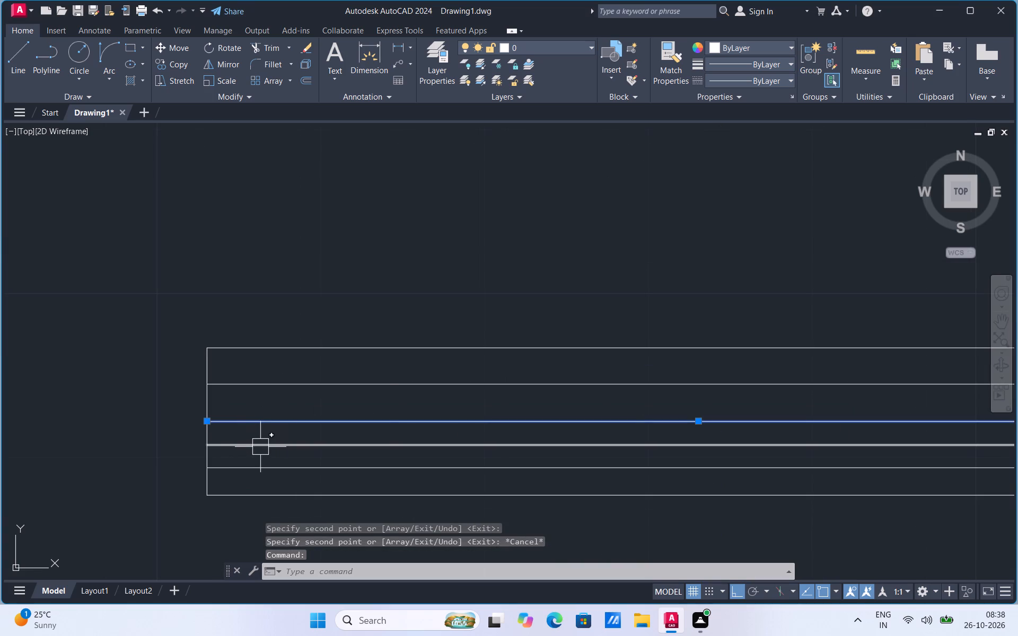
{"action": "right_click", "coordinate": [260, 446]}
{"action": "left_click", "coordinate": [291, 220]}
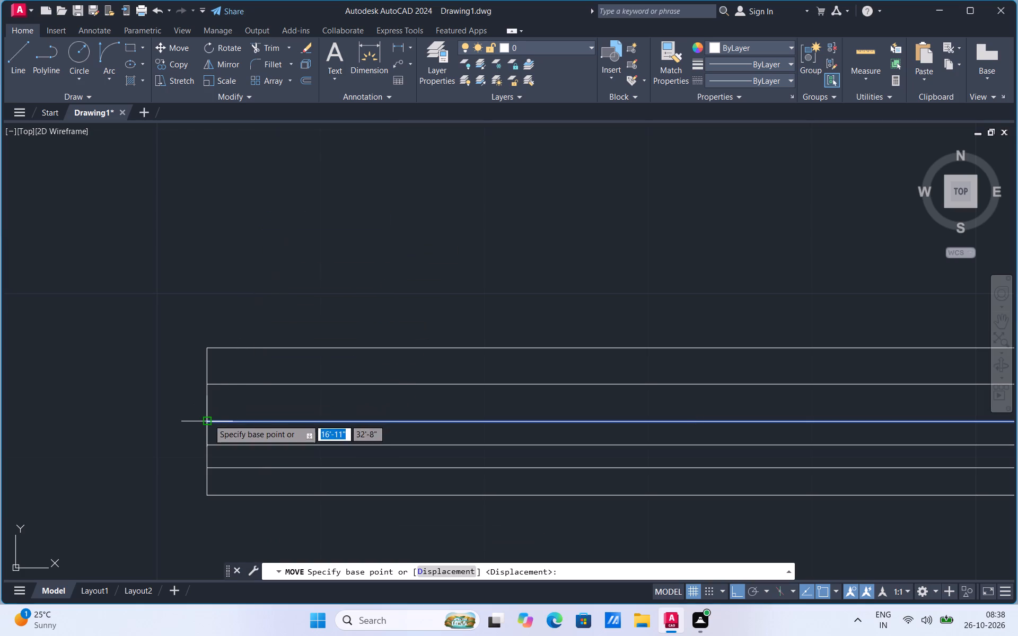
{"action": "left_click", "coordinate": [205, 423]}
{"action": "left_click", "coordinate": [206, 412]}
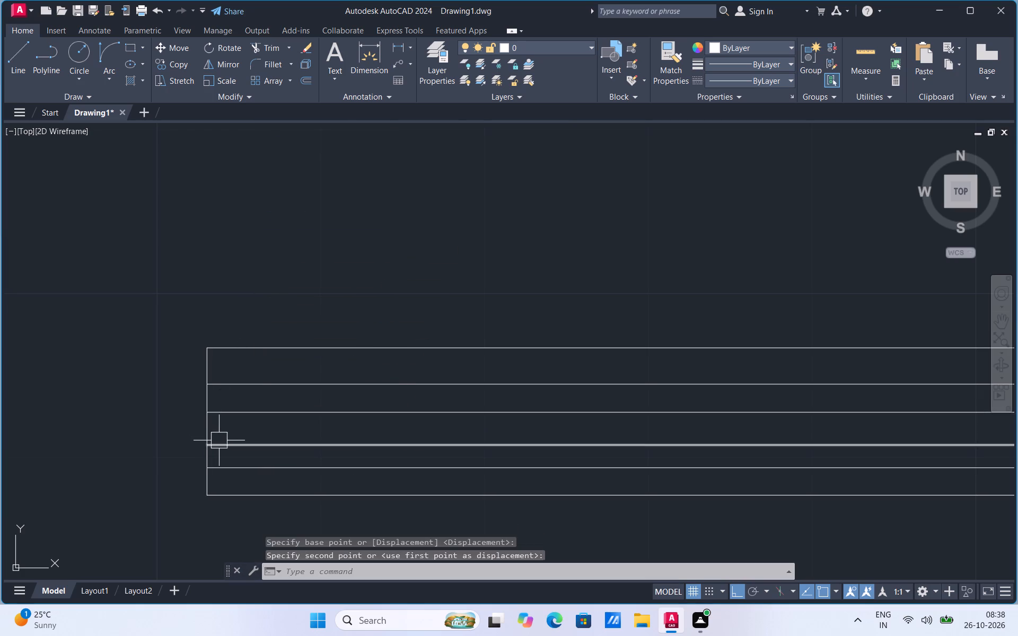
Move the third inner line up about 1", and shift it slightly back down to even out the spacing.
{"action": "left_click", "coordinate": [220, 441]}
{"action": "right_click", "coordinate": [220, 441]}
{"action": "left_click", "coordinate": [254, 220]}
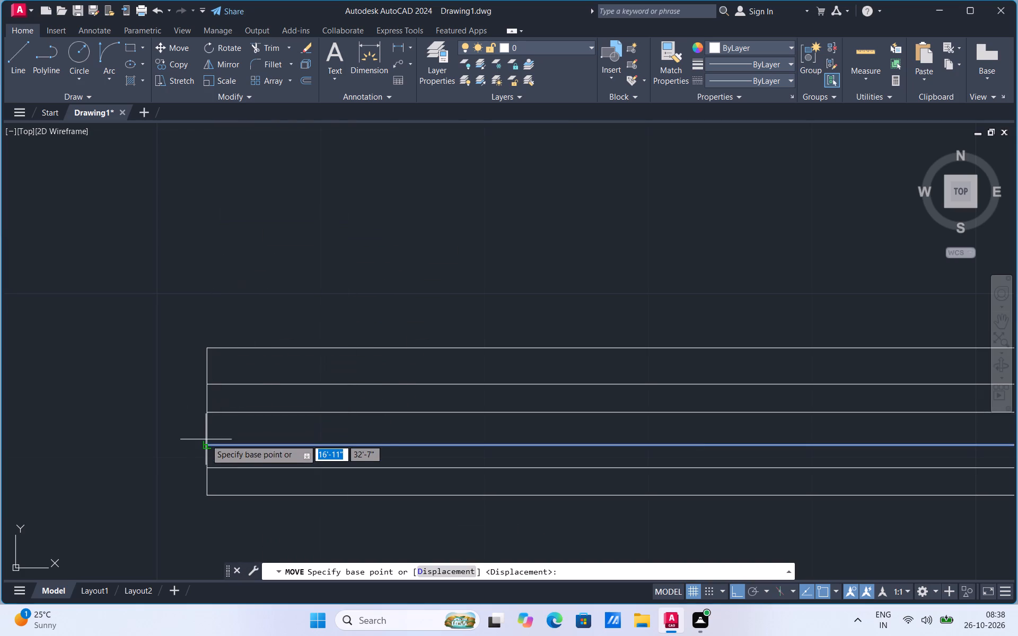
{"action": "left_click", "coordinate": [206, 443]}
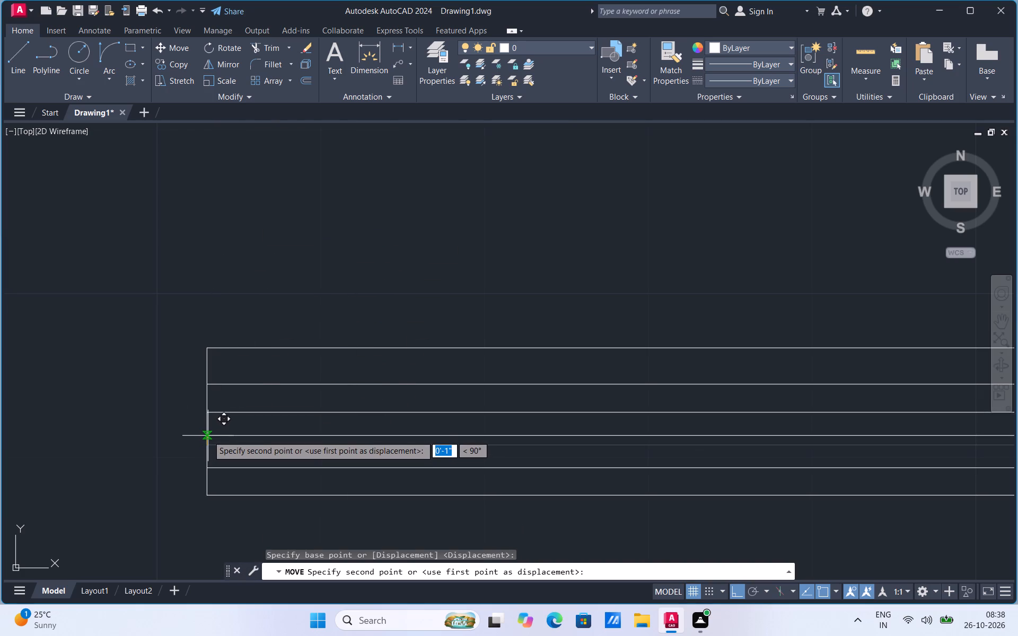
{"action": "left_click", "coordinate": [208, 436]}
{"action": "scroll", "coordinate": [243, 476], "scroll_direction": "up", "scroll_amount": 1}
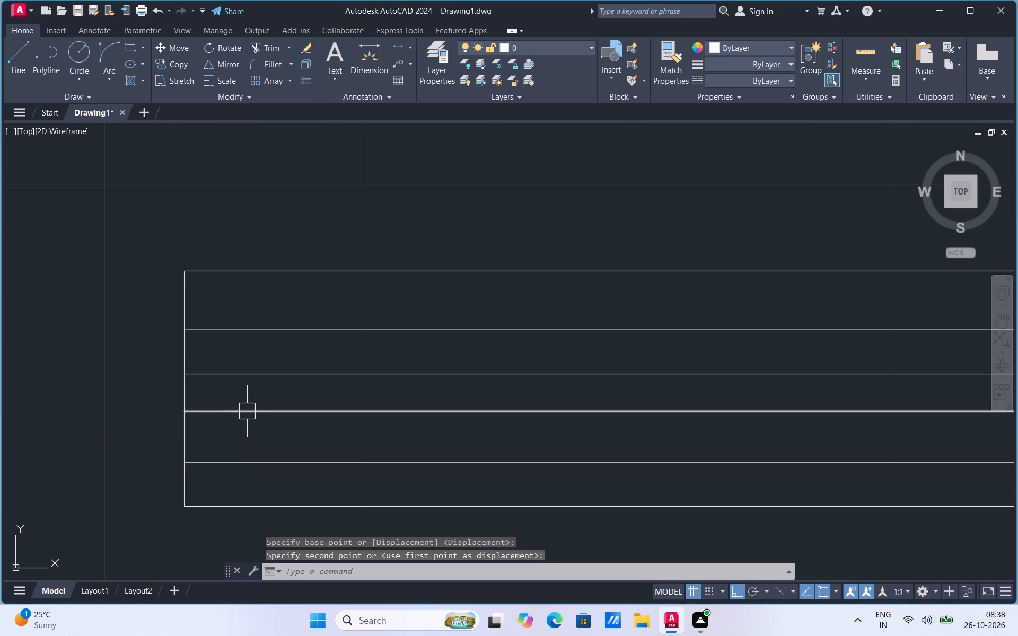
{"action": "left_click", "coordinate": [248, 411]}
{"action": "right_click", "coordinate": [248, 411]}
{"action": "left_click", "coordinate": [292, 180]}
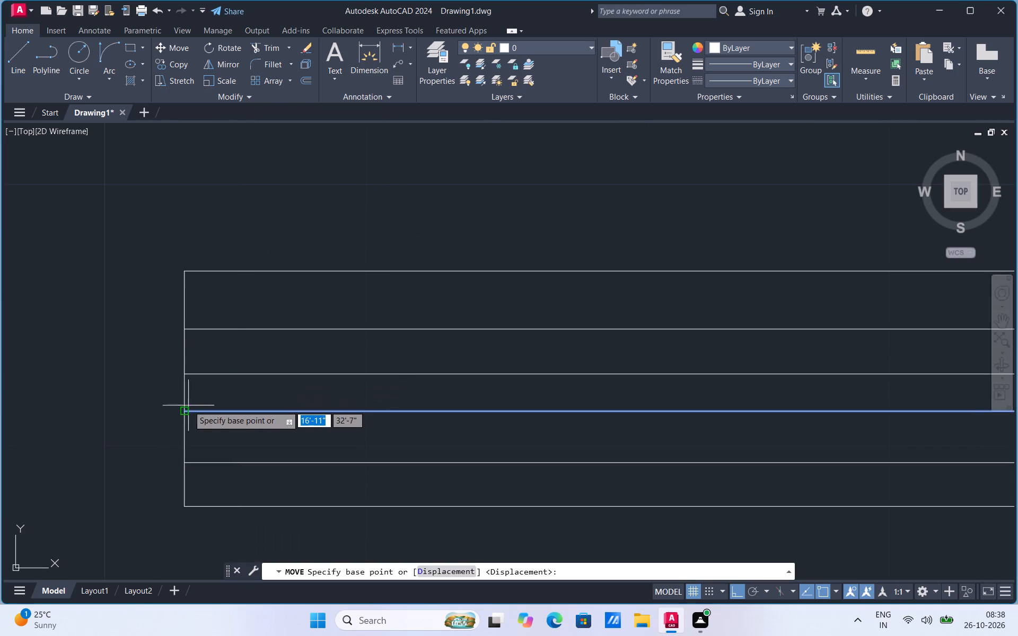
{"action": "left_click", "coordinate": [185, 413]}
{"action": "left_click", "coordinate": [186, 421]}
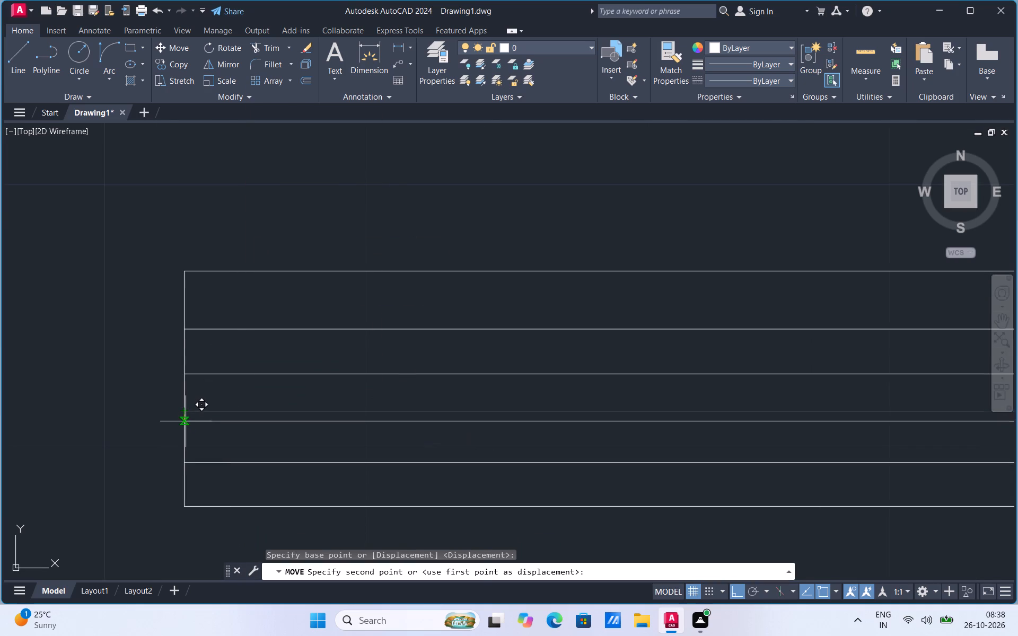
Draw a vertical line about 5" long from the lowest to the highest inner line, about a third along the rectangle.
{"action": "scroll", "coordinate": [211, 397], "scroll_direction": "down", "scroll_amount": 2}
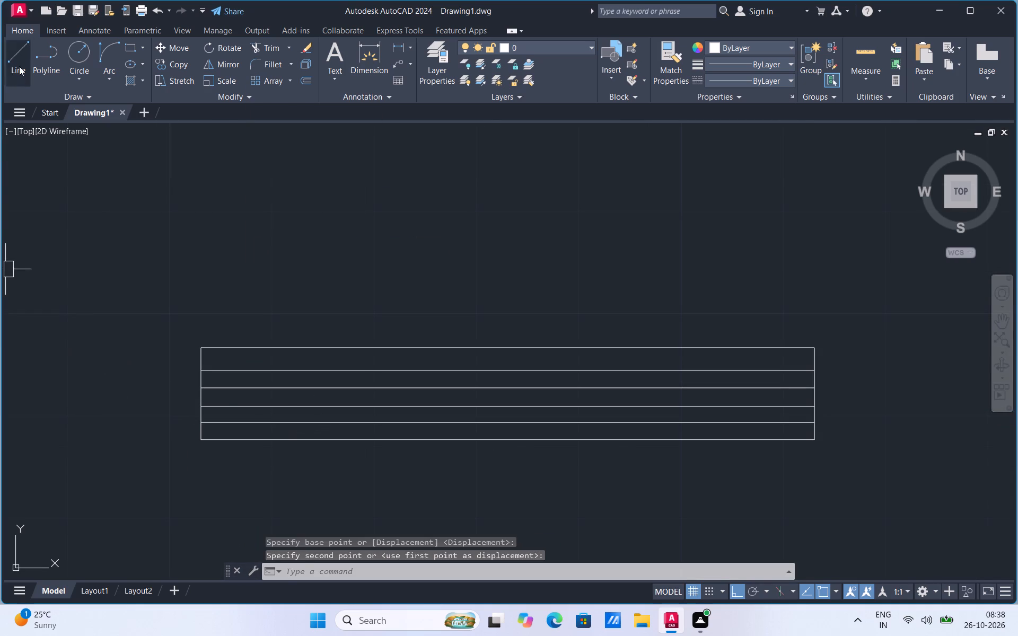
{"action": "left_click", "coordinate": [19, 66]}
{"action": "left_click", "coordinate": [406, 423]}
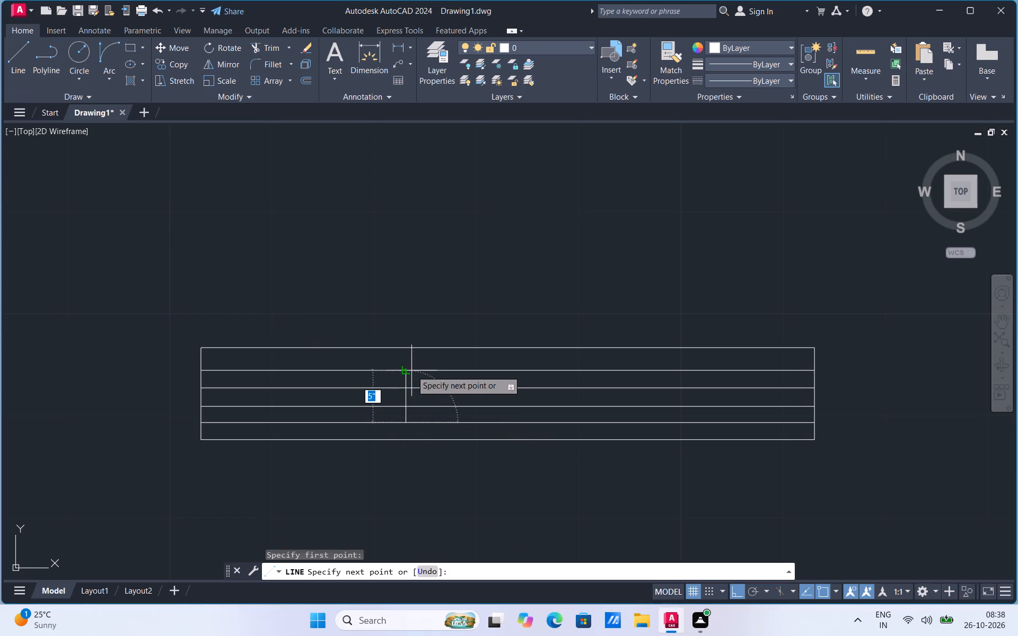
{"action": "left_click", "coordinate": [408, 369]}
Draw a second vertical line about 5" long from the lowest to the highest inner line, about two-thirds along the rectangle.
{"action": "left_click", "coordinate": [20, 72]}
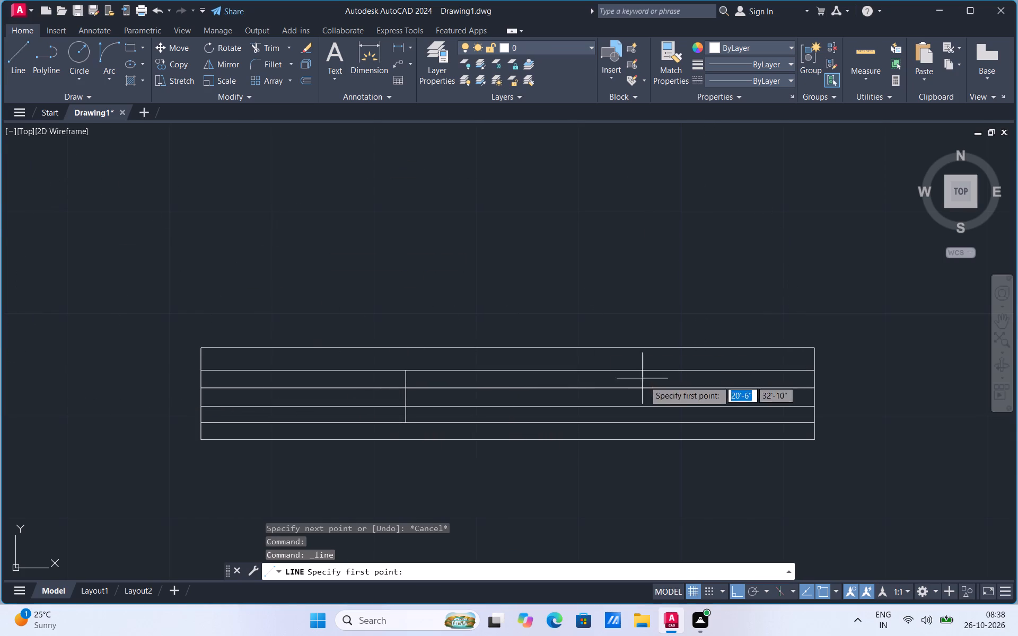
{"action": "left_click", "coordinate": [597, 423]}
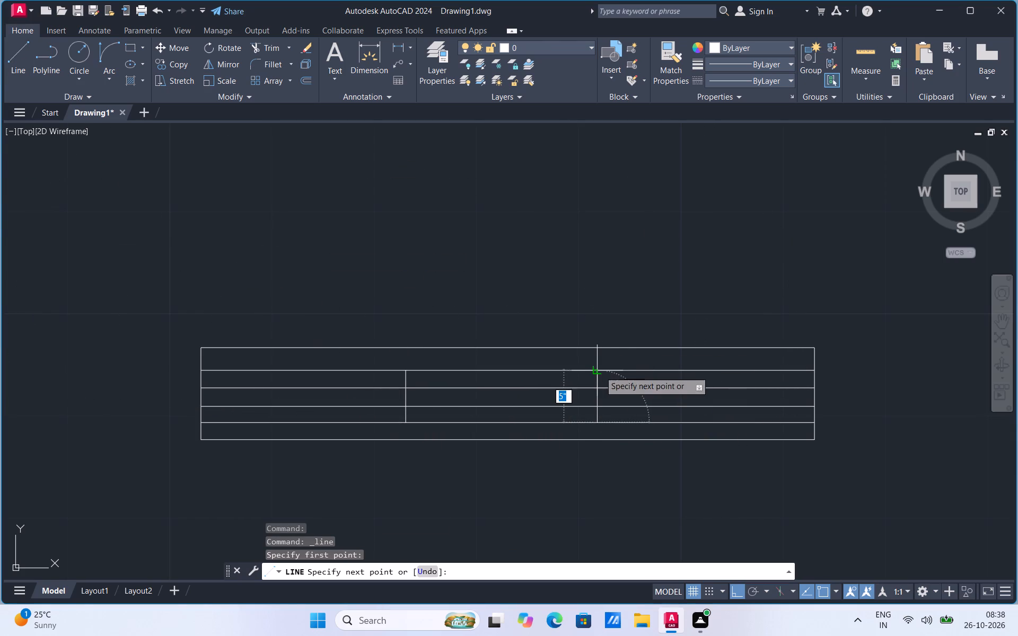
{"action": "left_click", "coordinate": [597, 371]}
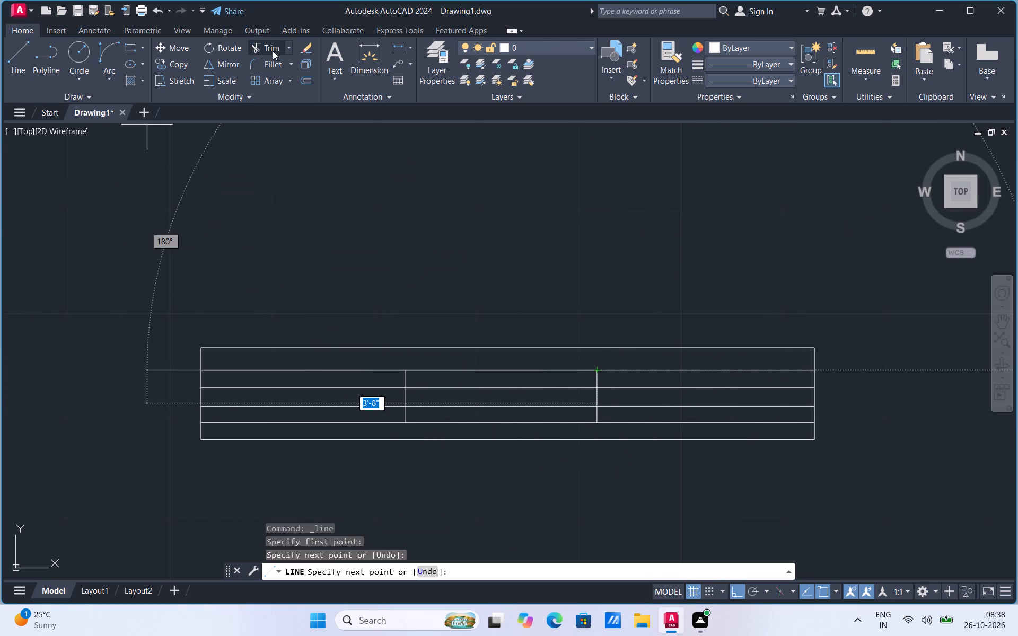
Trim the inner lines and verticals so only two adjacent lines remain per section, rising in steps from lowest to highest pair.
{"action": "left_click", "coordinate": [274, 46]}
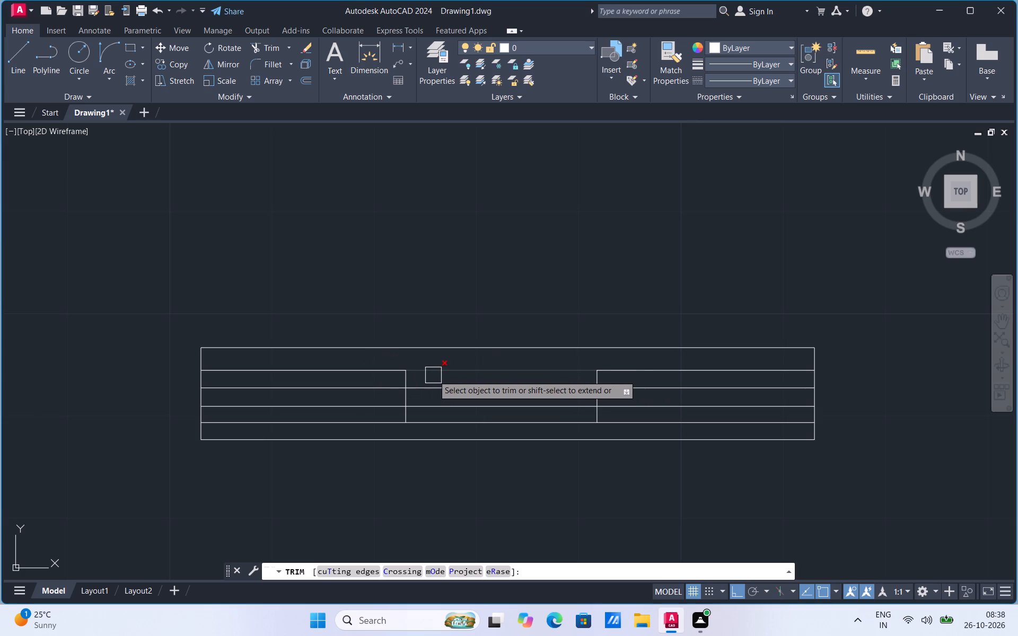
{"action": "left_click", "coordinate": [433, 373]}
{"action": "left_click", "coordinate": [411, 378]}
{"action": "left_click", "coordinate": [399, 370]}
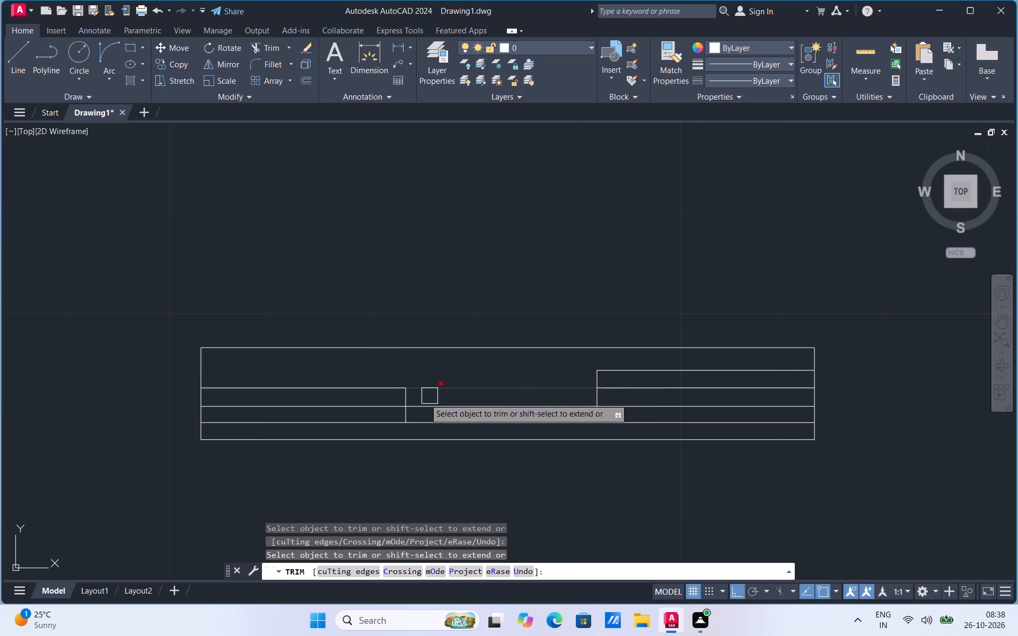
{"action": "left_click", "coordinate": [384, 392]}
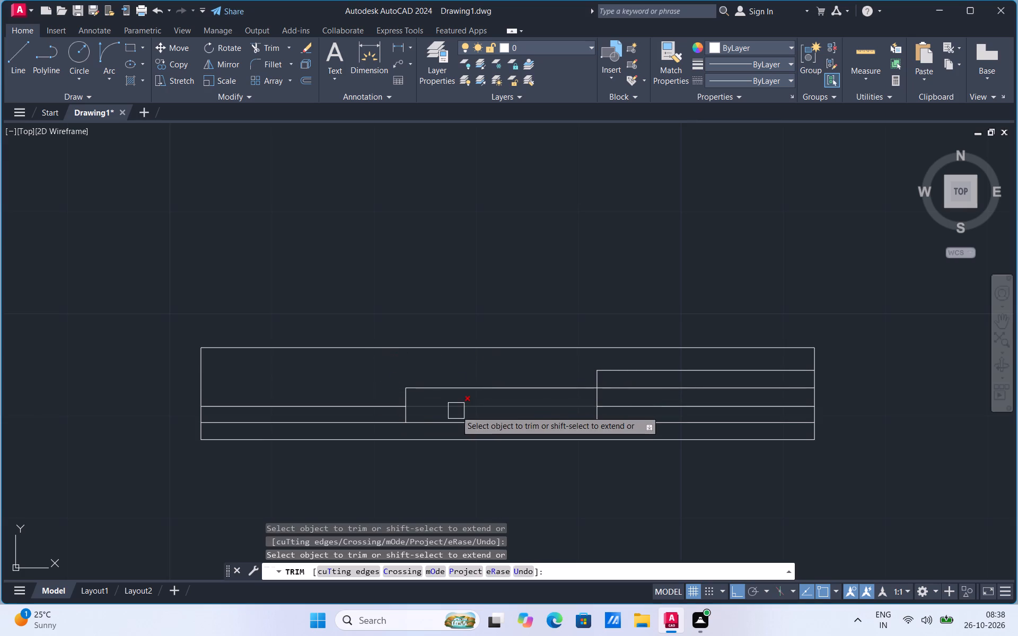
{"action": "left_click", "coordinate": [450, 422]}
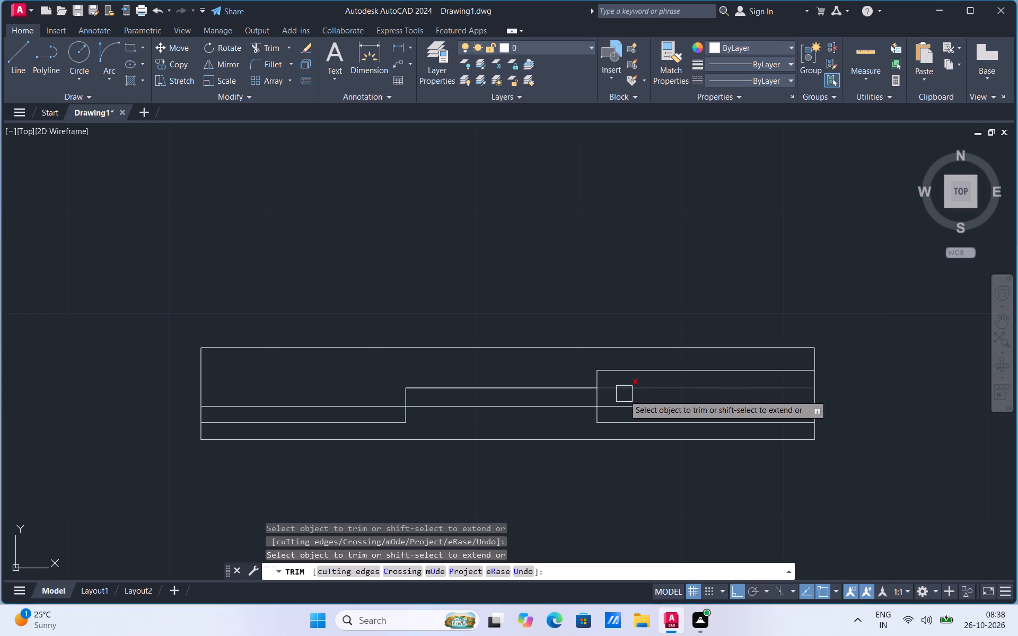
{"action": "left_click", "coordinate": [622, 405]}
{"action": "left_click", "coordinate": [618, 420]}
{"action": "left_click", "coordinate": [600, 423]}
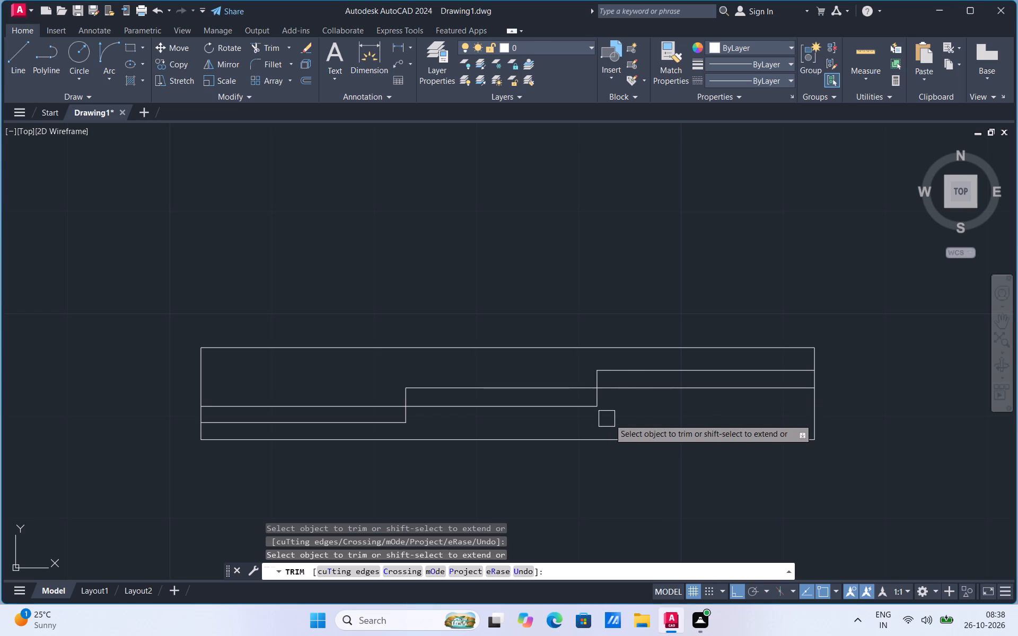
{"action": "key", "text": "Escape"}
Copy the first riser slightly to its left, and with Ortho off, just right of the second riser, one line lower.
{"action": "scroll", "coordinate": [407, 418], "scroll_direction": "up", "scroll_amount": 1}
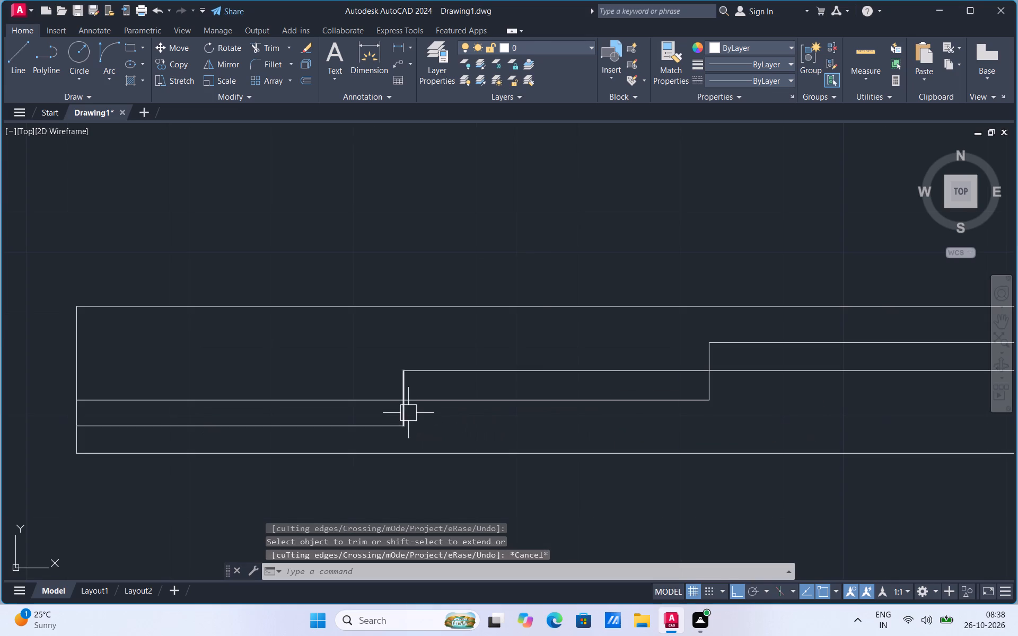
{"action": "left_click", "coordinate": [408, 413]}
{"action": "right_click", "coordinate": [409, 413]}
{"action": "left_click", "coordinate": [448, 203]}
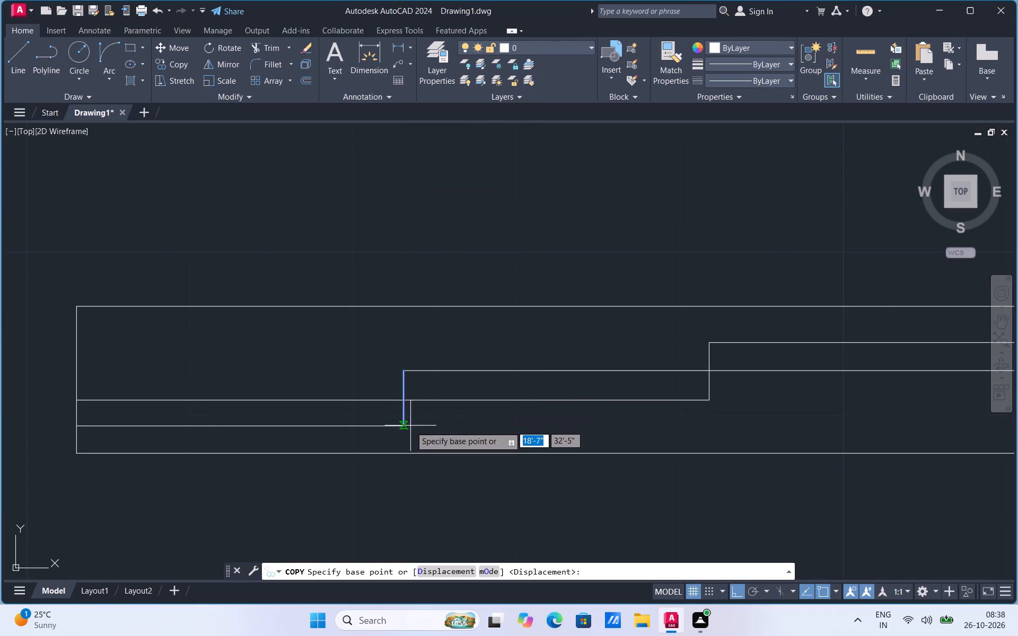
{"action": "left_click", "coordinate": [405, 426]}
{"action": "left_click", "coordinate": [380, 426]}
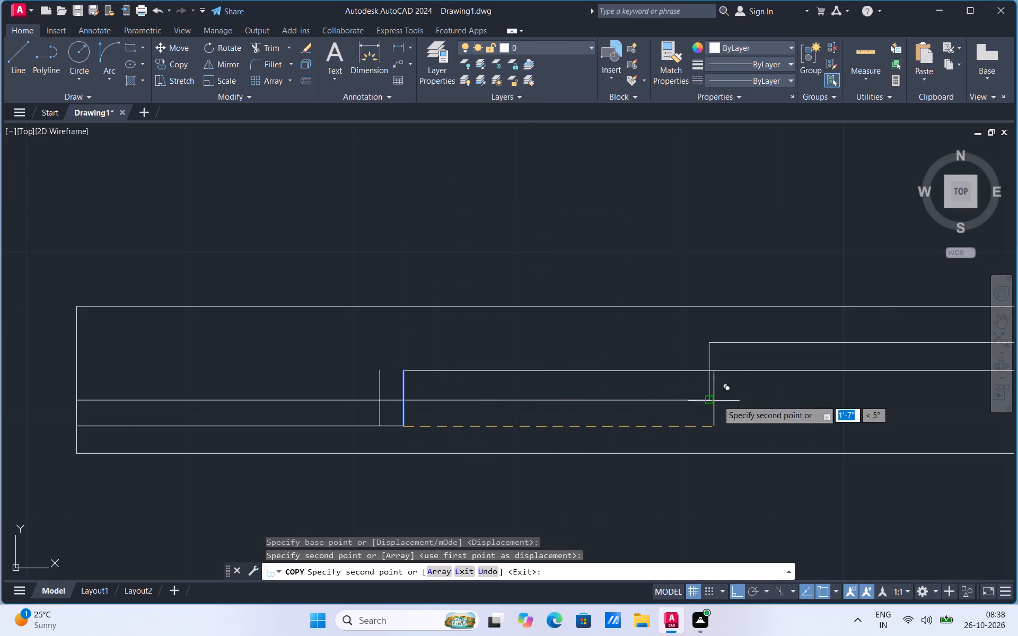
{"action": "left_click", "coordinate": [738, 588]}
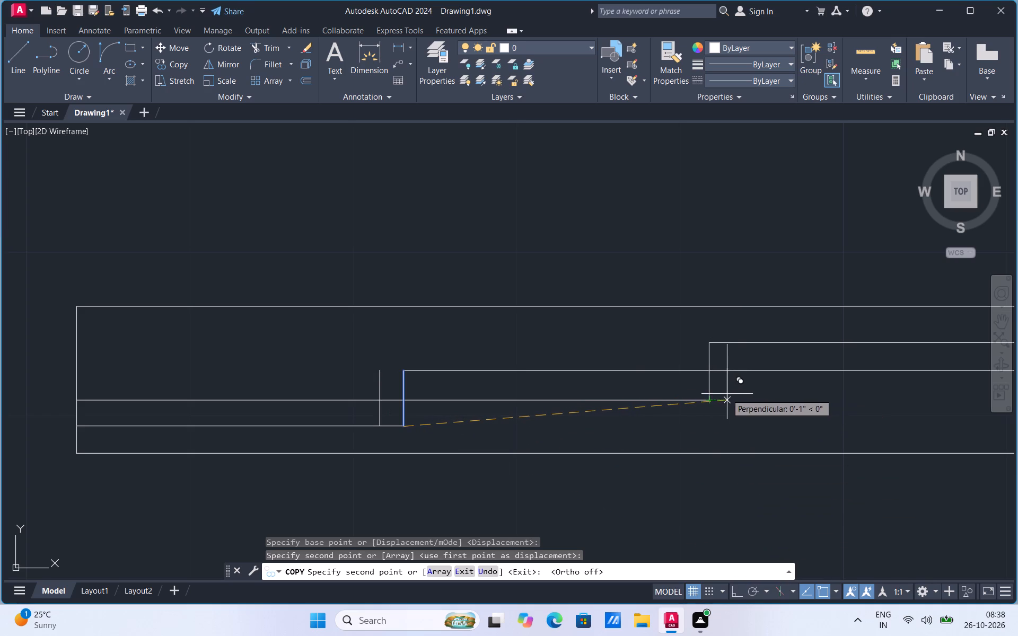
{"action": "left_click", "coordinate": [731, 394]}
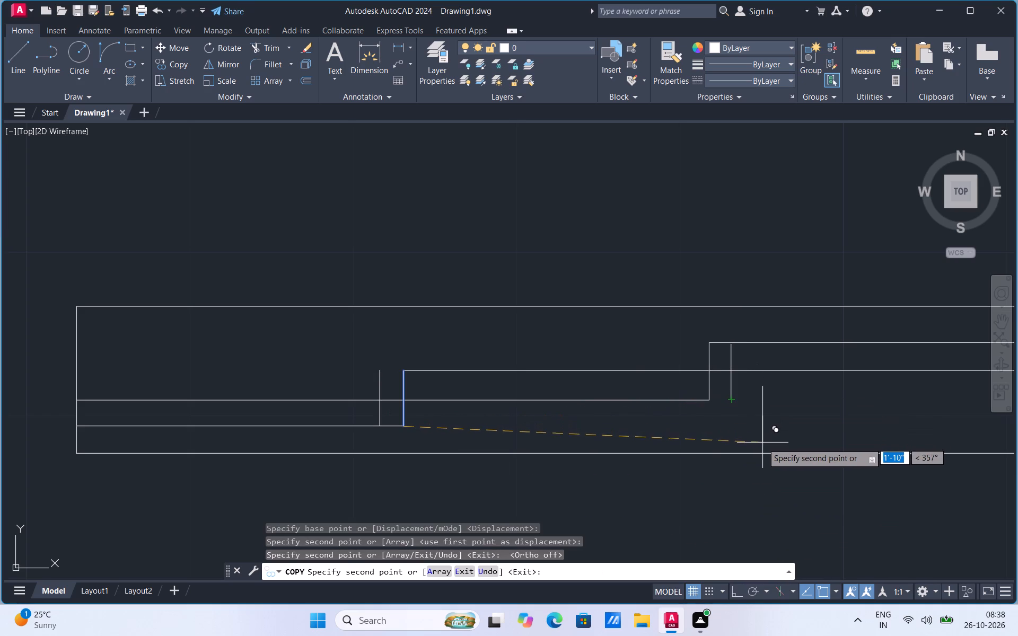
{"action": "key", "text": "Escape"}
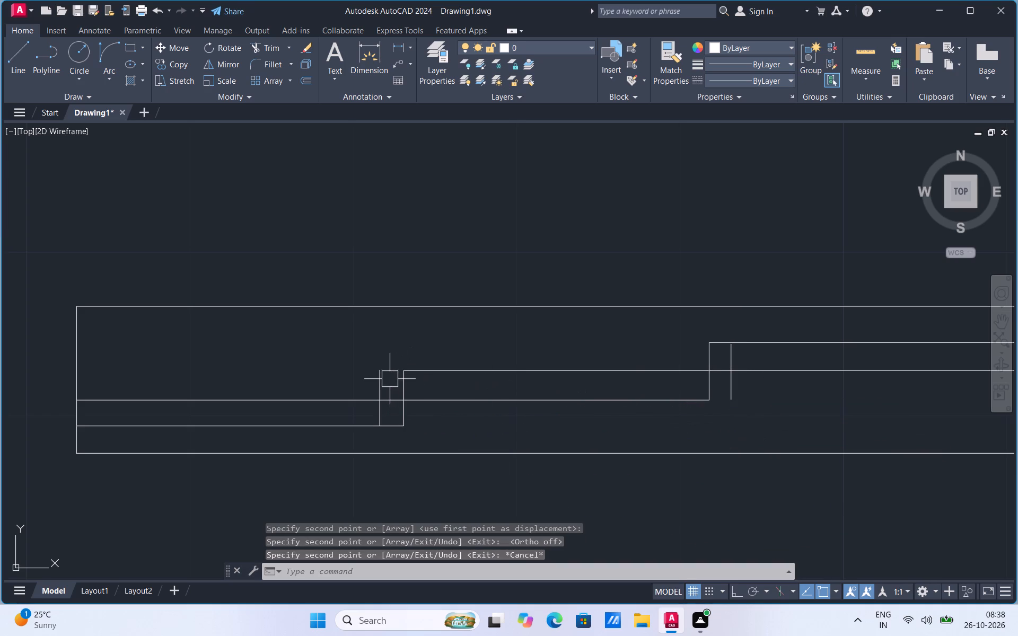
Extend the upper middle line to the copied first riser, and extend the lower middle line to the rectangle's right edge.
{"action": "type", "text": "ex"}
{"action": "left_click_drag", "start_coordinate": [476, 413], "coordinate": [469, 400]}
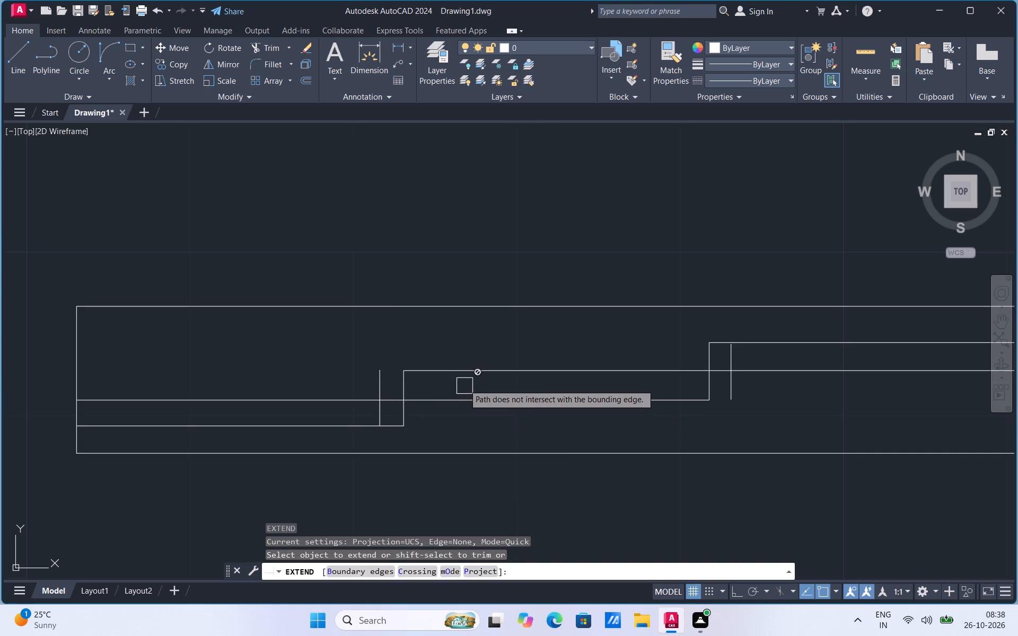
{"action": "left_click", "coordinate": [461, 374]}
{"action": "left_click", "coordinate": [639, 405]}
{"action": "left_click", "coordinate": [690, 403]}
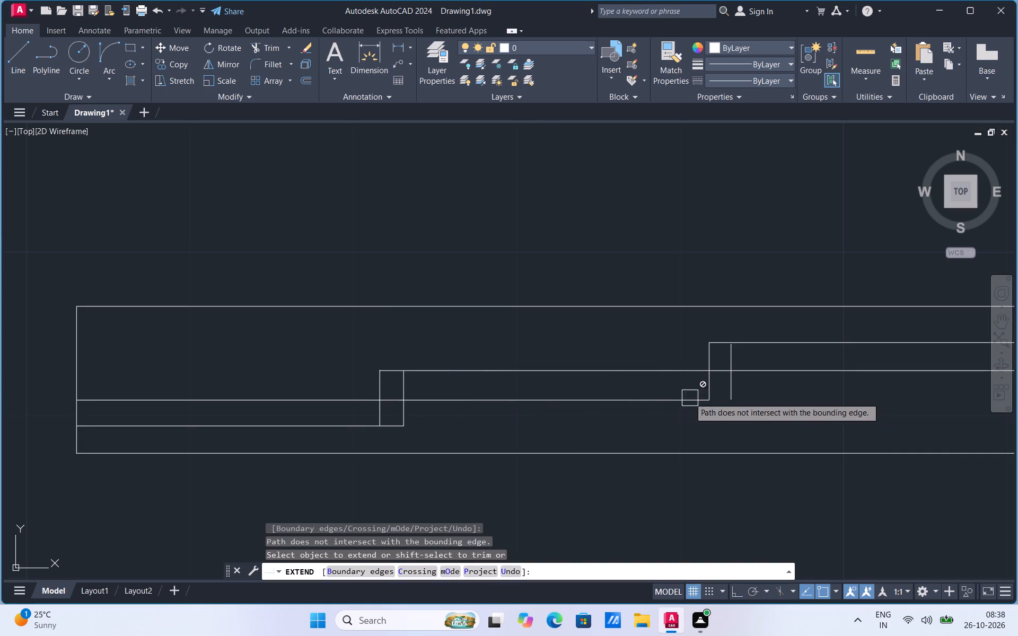
{"action": "scroll", "coordinate": [589, 411], "scroll_direction": "down", "scroll_amount": 1}
{"action": "left_click", "coordinate": [593, 403]}
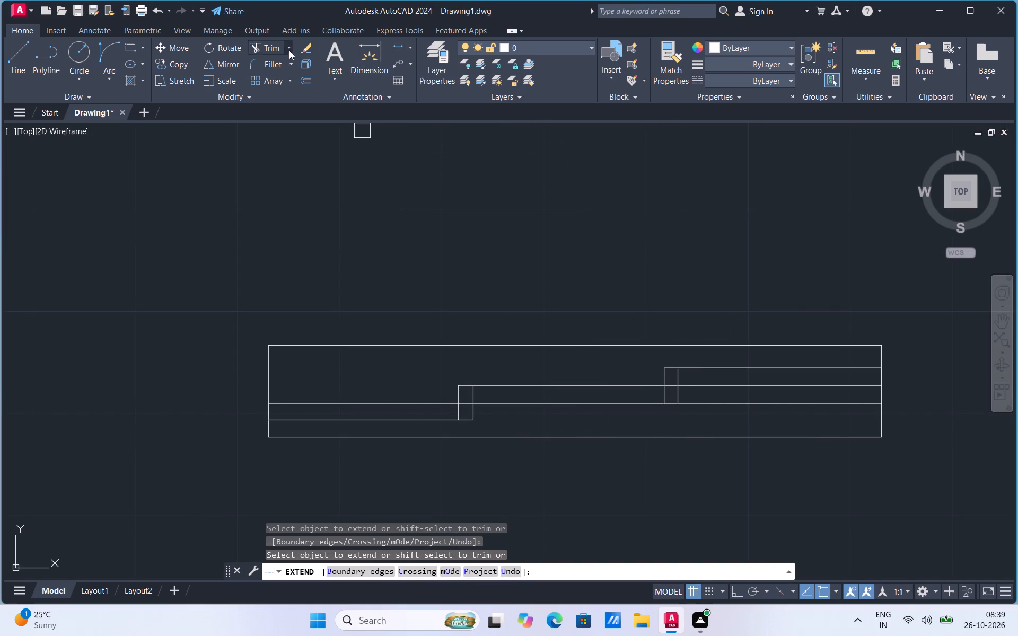
Trim the surplus line and riser segments around both jogs to separate the two parallel stepped lines.
{"action": "left_click", "coordinate": [275, 51]}
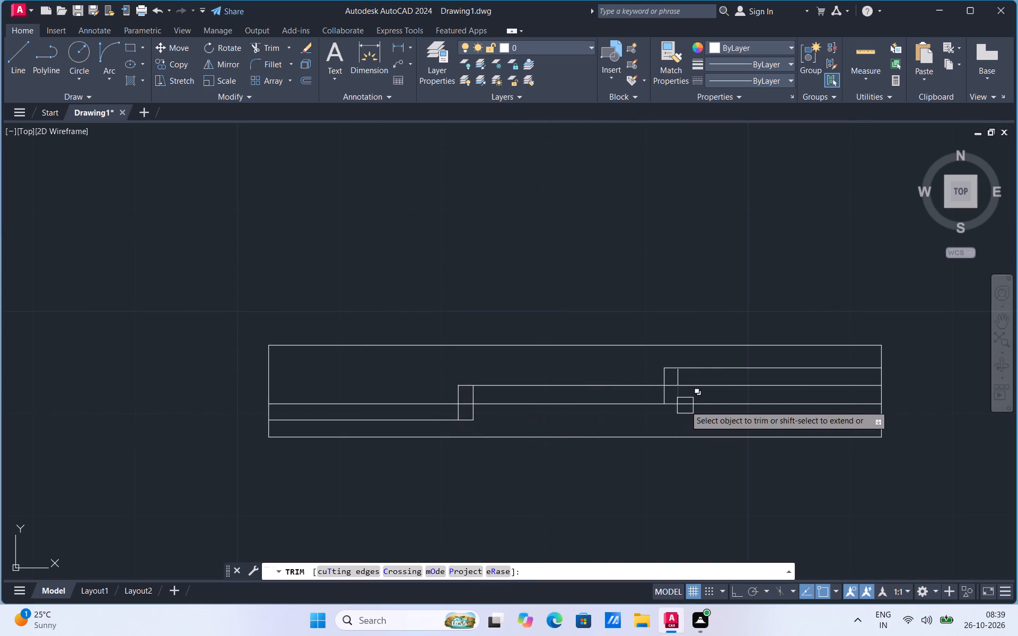
{"action": "left_click", "coordinate": [702, 405]}
{"action": "scroll", "coordinate": [575, 417], "scroll_direction": "up", "scroll_amount": 1}
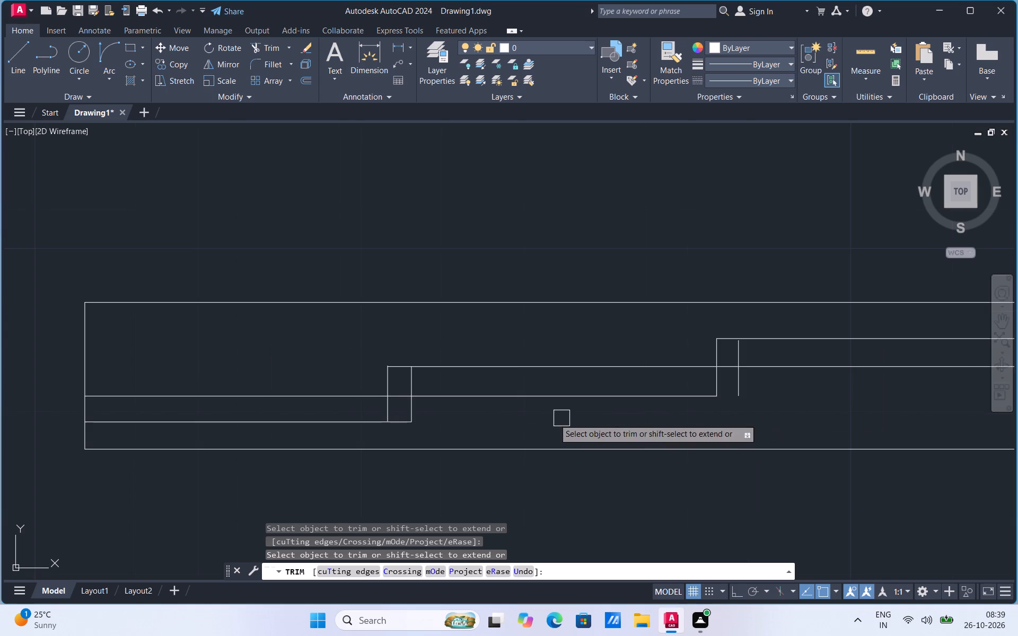
{"action": "scroll", "coordinate": [398, 399], "scroll_direction": "up", "scroll_amount": 1}
{"action": "left_click", "coordinate": [398, 398]}
{"action": "left_click", "coordinate": [422, 378]}
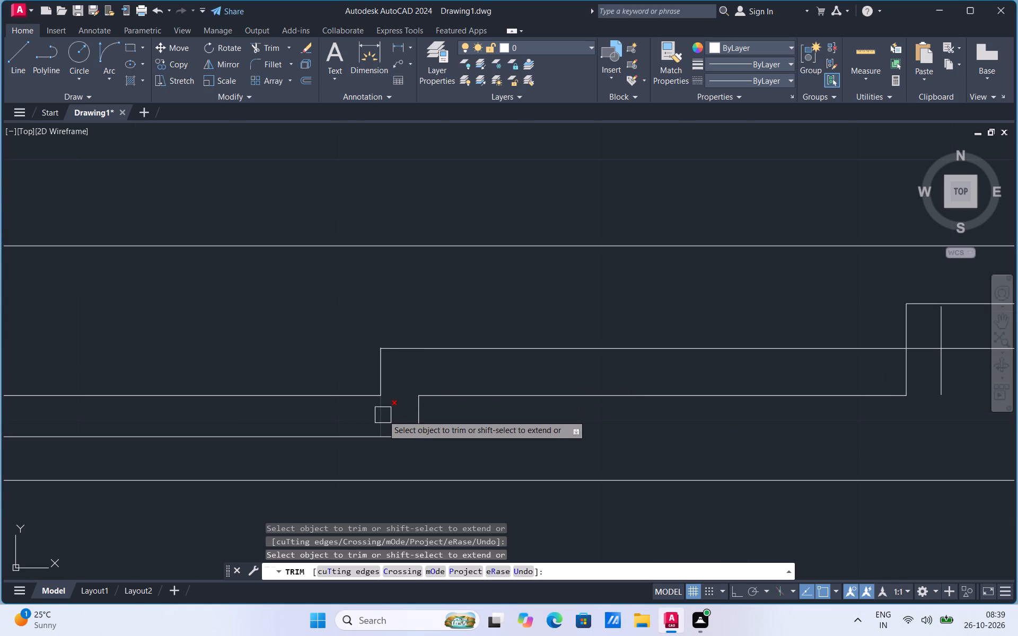
{"action": "left_click", "coordinate": [382, 415]}
{"action": "scroll", "coordinate": [372, 410], "scroll_direction": "down", "scroll_amount": 1}
{"action": "scroll", "coordinate": [722, 369], "scroll_direction": "up", "scroll_amount": 1}
{"action": "left_click", "coordinate": [715, 377]}
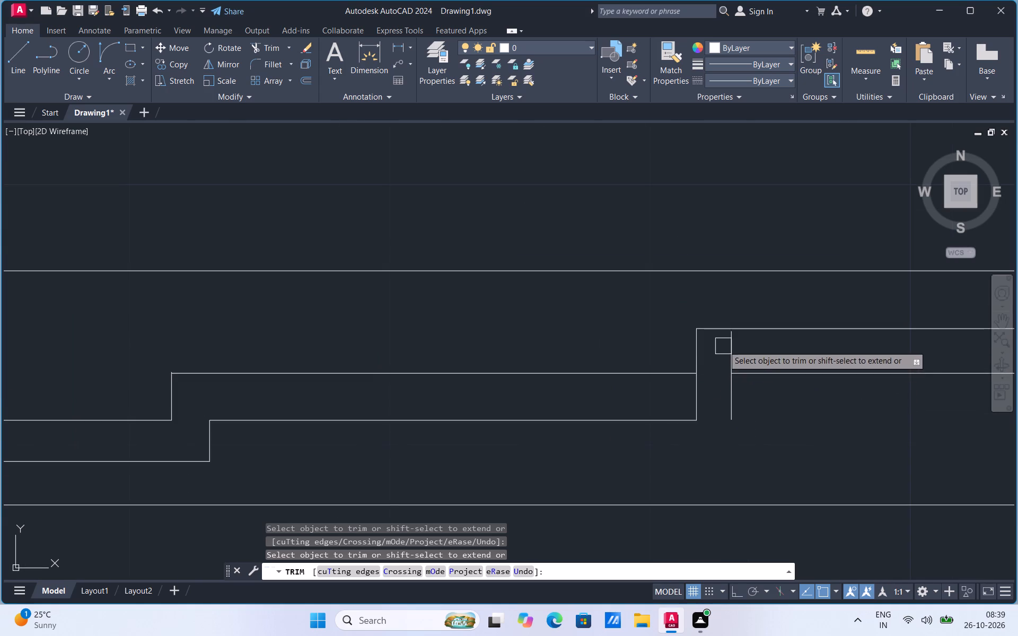
{"action": "left_click", "coordinate": [733, 350]}
{"action": "left_click", "coordinate": [694, 390]}
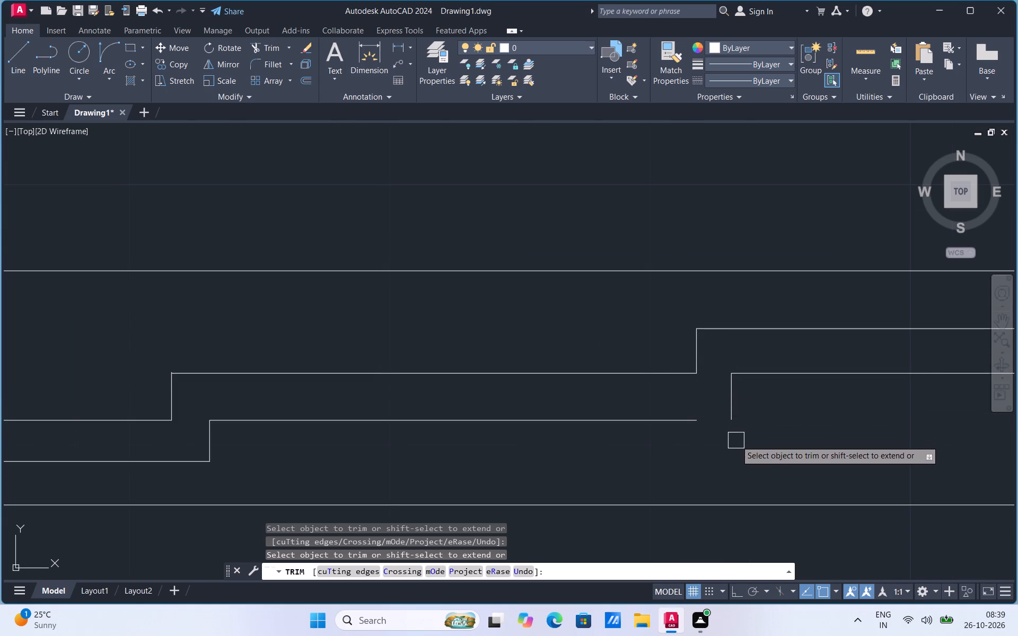
{"action": "key", "text": "Escape"}
Replace the lower middle line with one running from the first jog's corner to the bottom of the second offset riser.
{"action": "left_click", "coordinate": [604, 417]}
{"action": "key", "text": "Delete"}
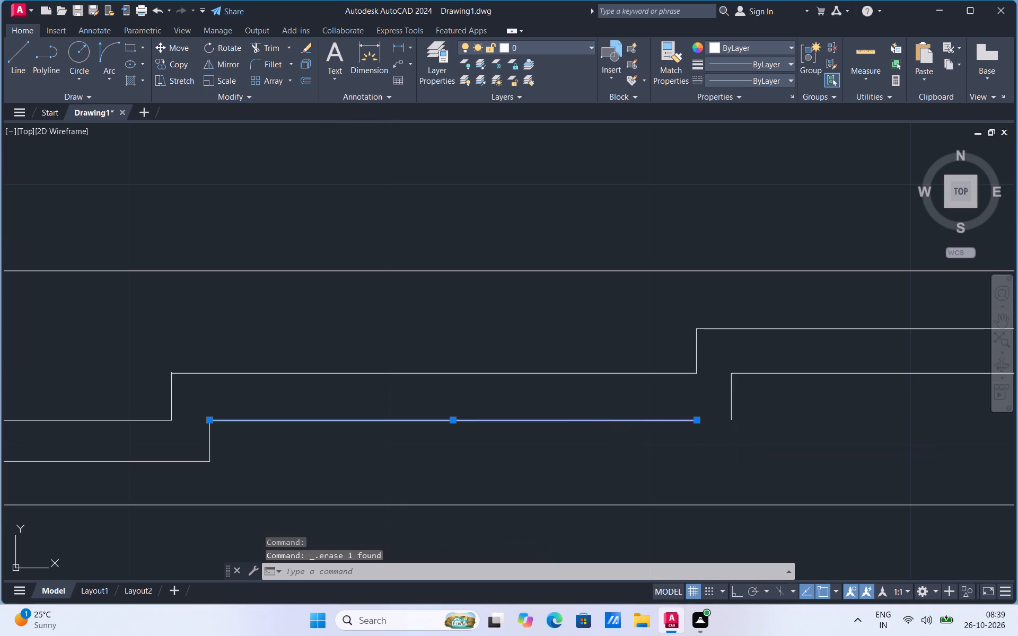
{"action": "left_click", "coordinate": [13, 63]}
{"action": "left_click", "coordinate": [210, 424]}
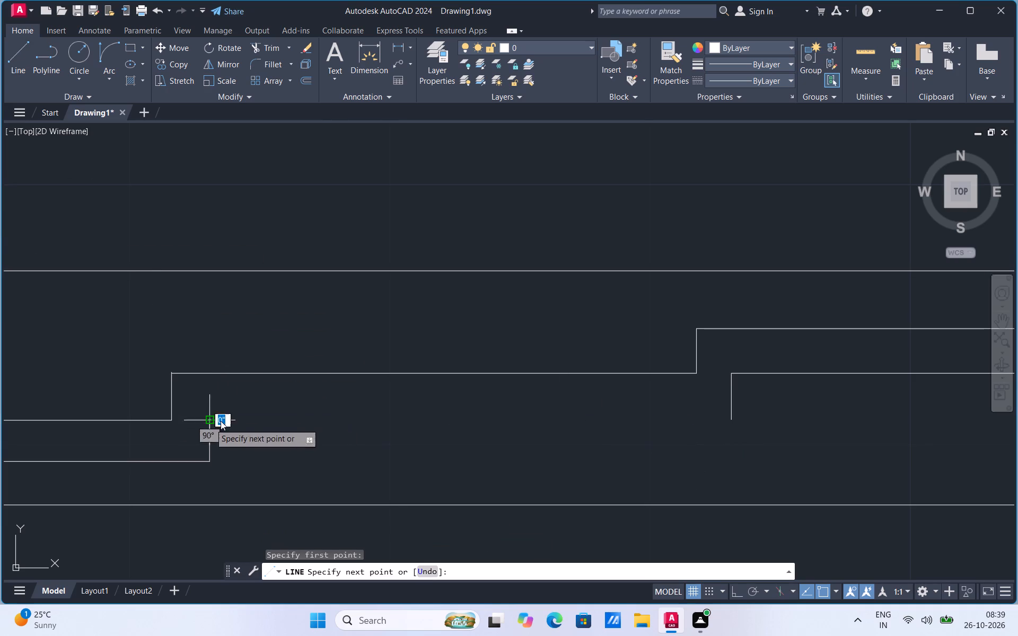
{"action": "left_click", "coordinate": [733, 419]}
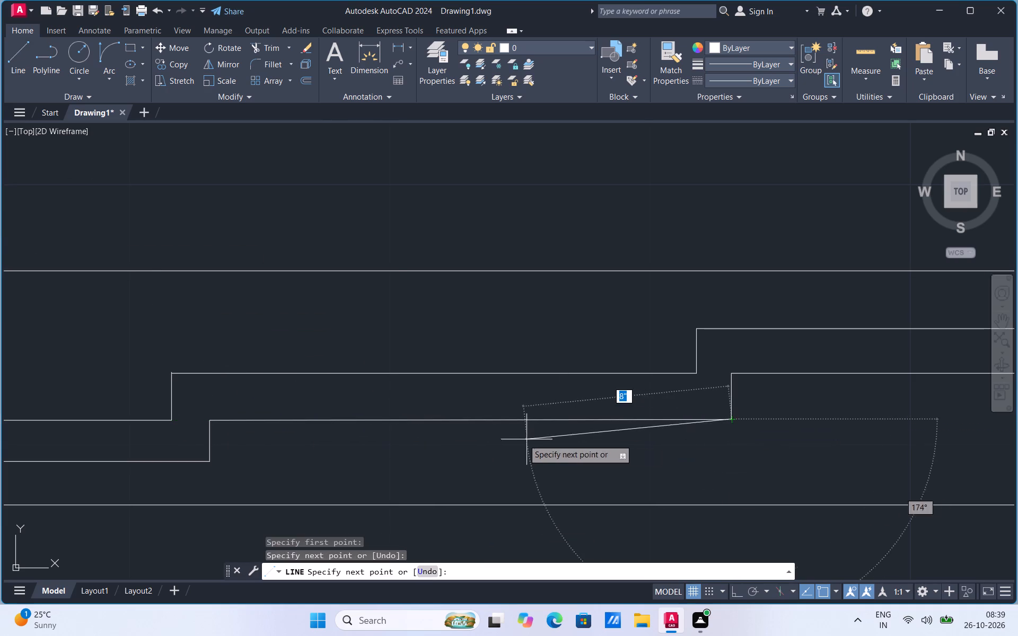
{"action": "scroll", "coordinate": [505, 422], "scroll_direction": "down", "scroll_amount": 3}
{"action": "key", "text": "Escape"}
Group the rectangle and all its stepped inner lines into one symbol.
{"action": "left_click", "coordinate": [288, 469]}
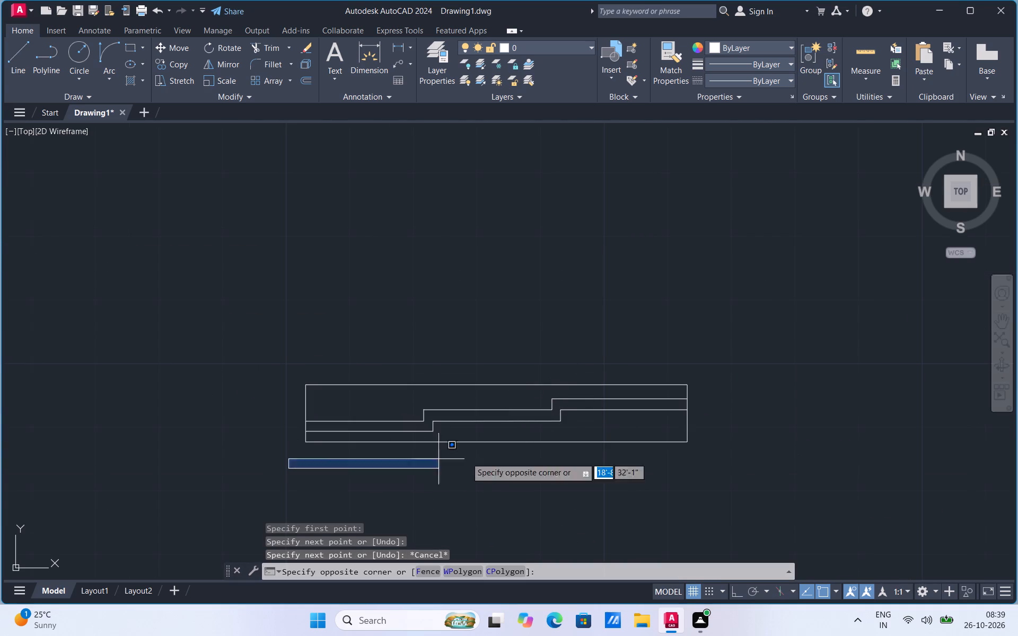
{"action": "left_click", "coordinate": [738, 333]}
{"action": "right_click", "coordinate": [651, 409]}
{"action": "left_click", "coordinate": [695, 270]}
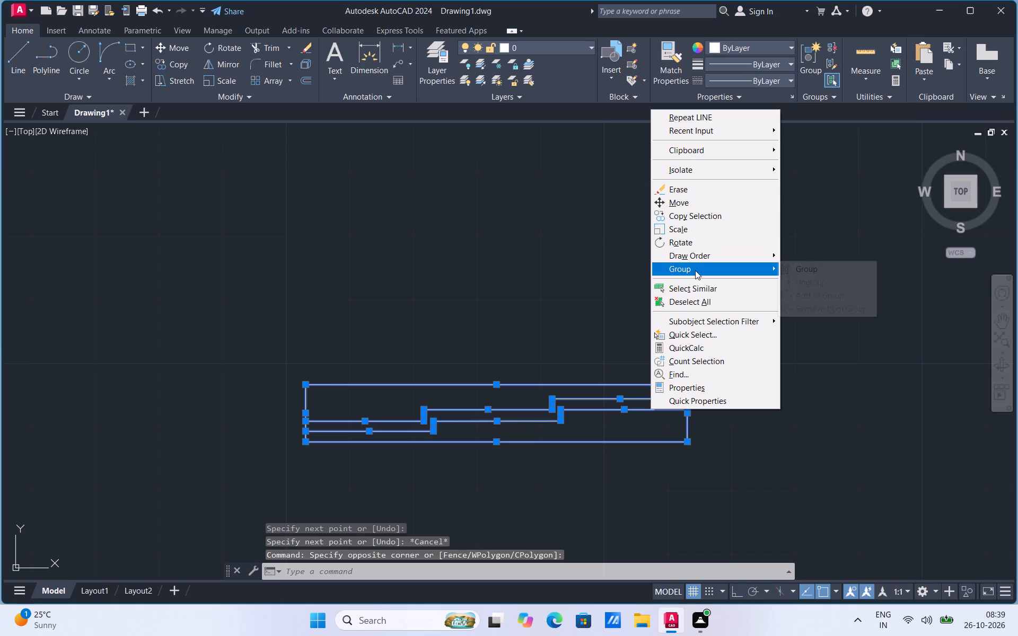
{"action": "left_click", "coordinate": [805, 266]}
Move the grouped symbol by its bottom midpoint onto the bottom wall's inner line at the lower stair flight.
{"action": "left_click", "coordinate": [557, 420]}
{"action": "right_click", "coordinate": [557, 420]}
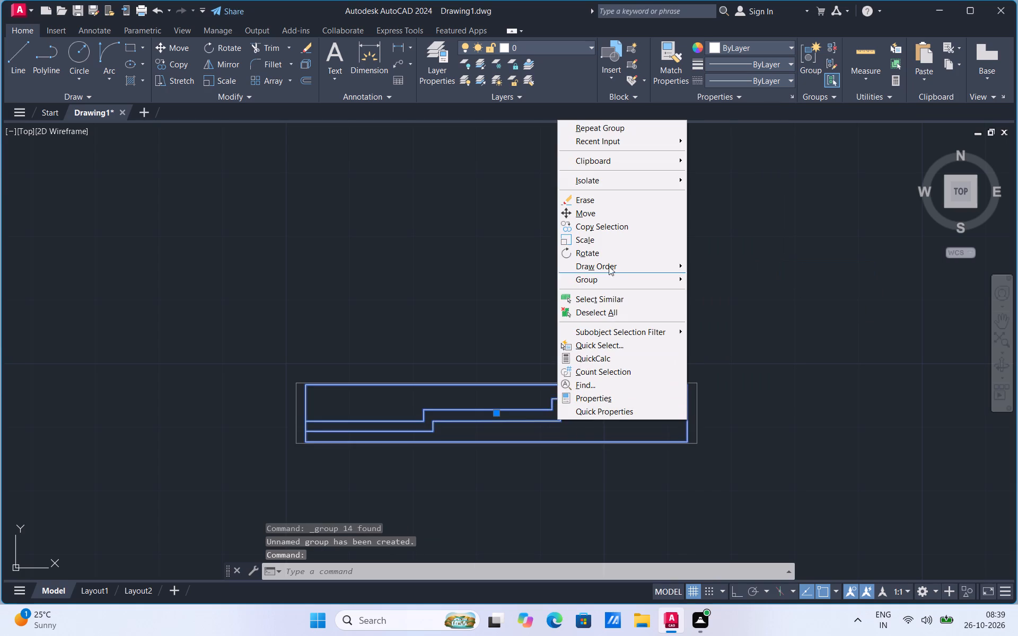
{"action": "left_click", "coordinate": [595, 215]}
{"action": "scroll", "coordinate": [401, 355], "scroll_direction": "down", "scroll_amount": 3}
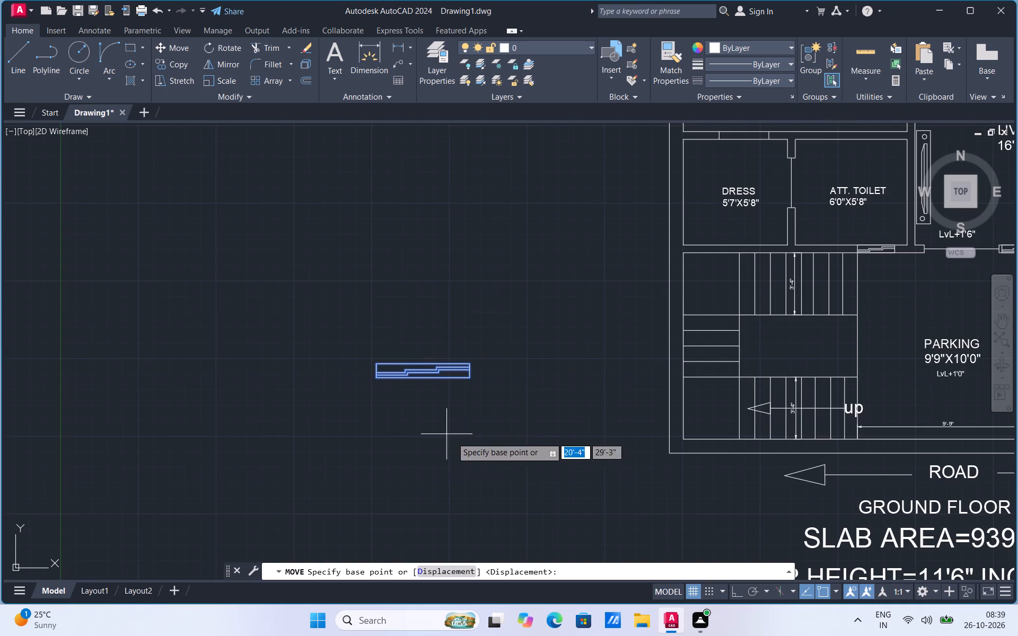
{"action": "left_click", "coordinate": [424, 376]}
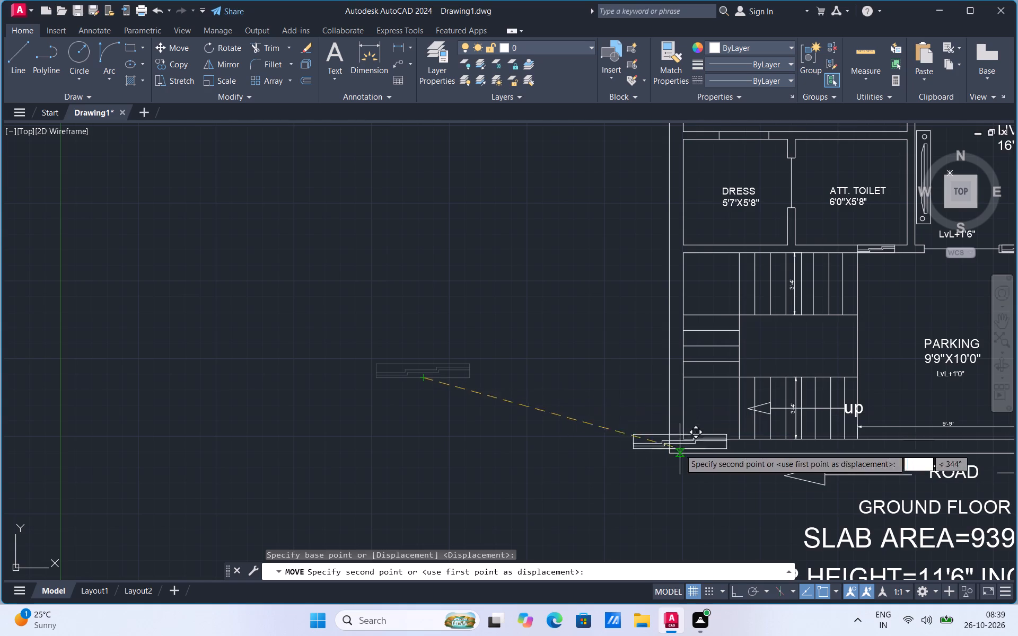
{"action": "scroll", "coordinate": [828, 446], "scroll_direction": "up", "scroll_amount": 2}
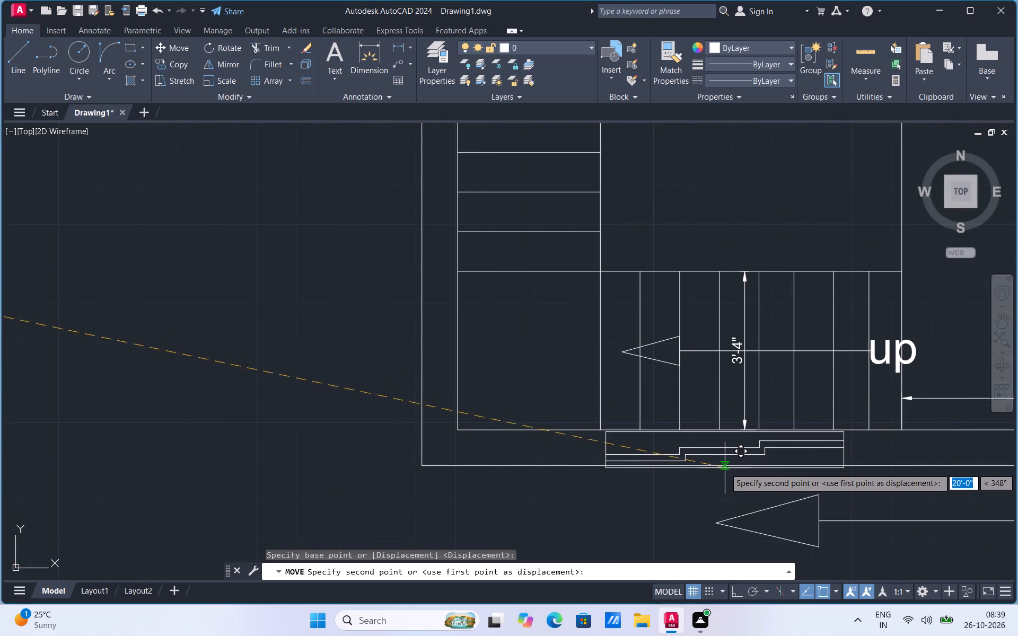
{"action": "left_click", "coordinate": [721, 430]}
Move the symbol down 9" from its top midpoint so it fits within the bottom wall's thickness below the stair flight.
{"action": "scroll", "coordinate": [815, 427], "scroll_direction": "up", "scroll_amount": 1}
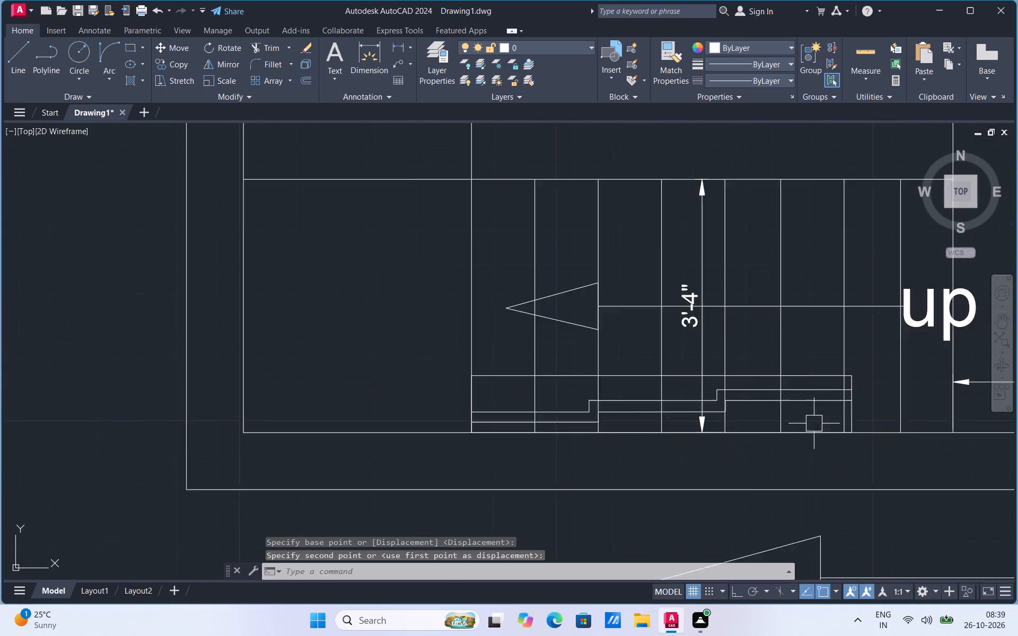
{"action": "scroll", "coordinate": [814, 423], "scroll_direction": "up", "scroll_amount": 1}
{"action": "left_click", "coordinate": [691, 353]}
{"action": "right_click", "coordinate": [691, 353]}
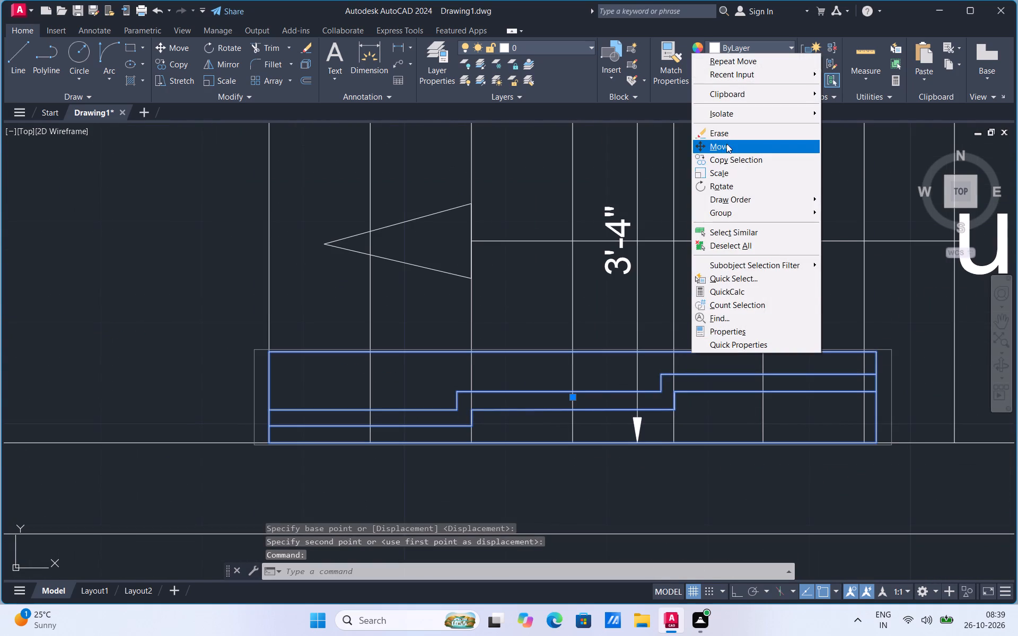
{"action": "left_click", "coordinate": [726, 144]}
{"action": "left_click", "coordinate": [573, 349]}
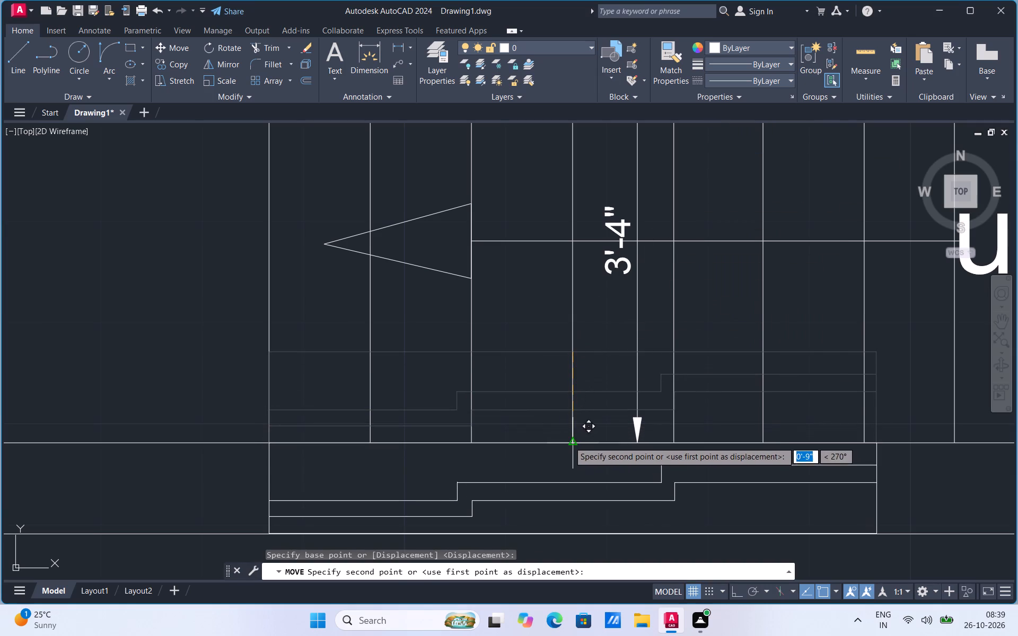
{"action": "left_click", "coordinate": [571, 446]}
{"action": "scroll", "coordinate": [585, 400], "scroll_direction": "down", "scroll_amount": 4}
{"action": "scroll", "coordinate": [646, 444], "scroll_direction": "up", "scroll_amount": 3}
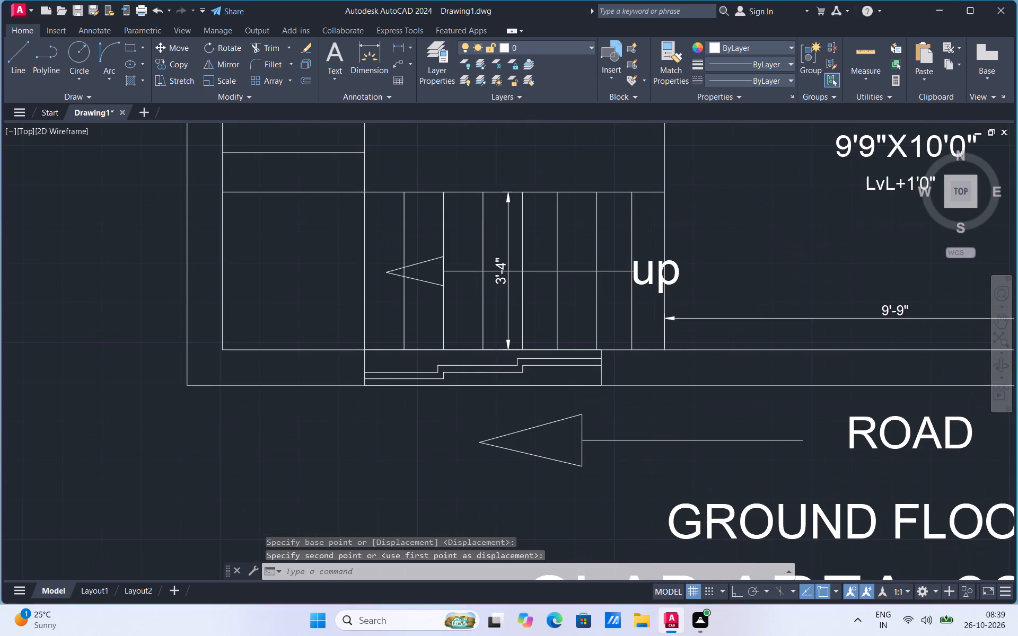
Draw a 5' line inside the parking's front wall, from the short vertical line's midpoint toward the staircase.
{"action": "scroll", "coordinate": [553, 364], "scroll_direction": "down", "scroll_amount": 2}
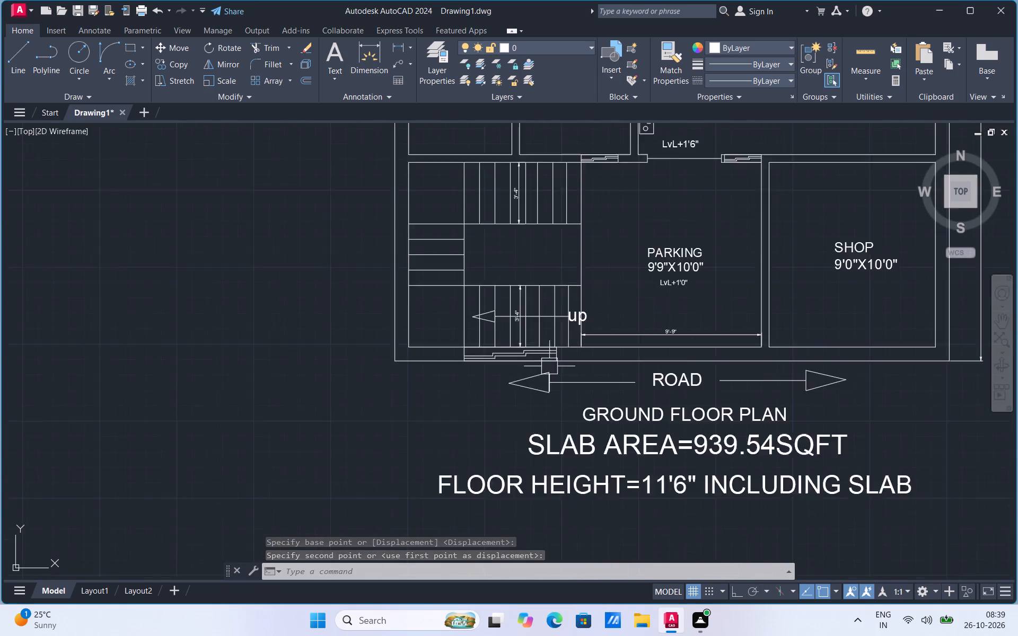
{"action": "scroll", "coordinate": [548, 367], "scroll_direction": "down", "scroll_amount": 2}
{"action": "scroll", "coordinate": [765, 392], "scroll_direction": "up", "scroll_amount": 2}
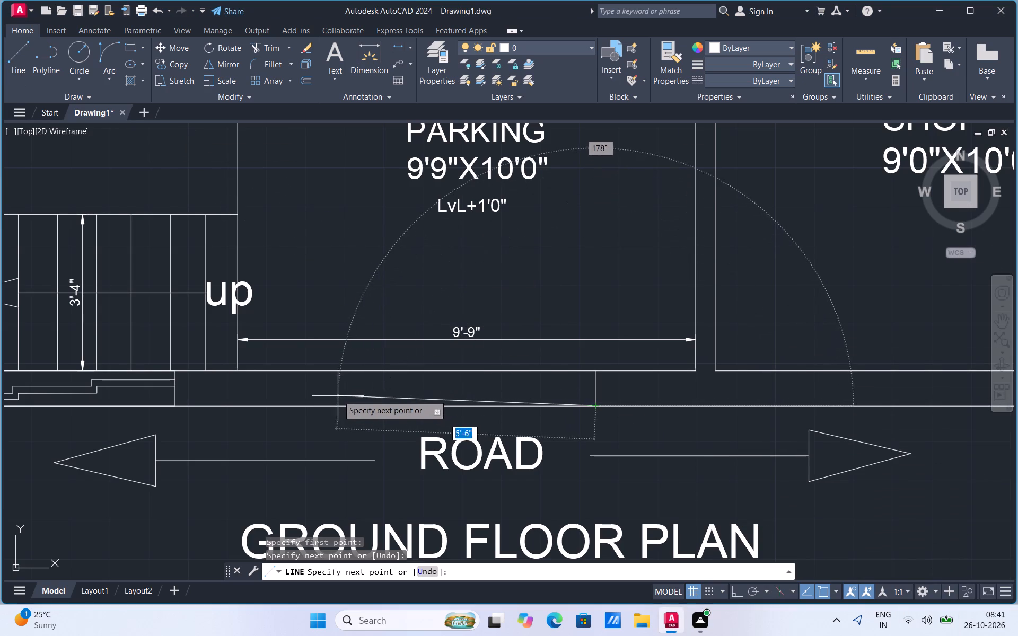
{"action": "key", "text": "Escape"}
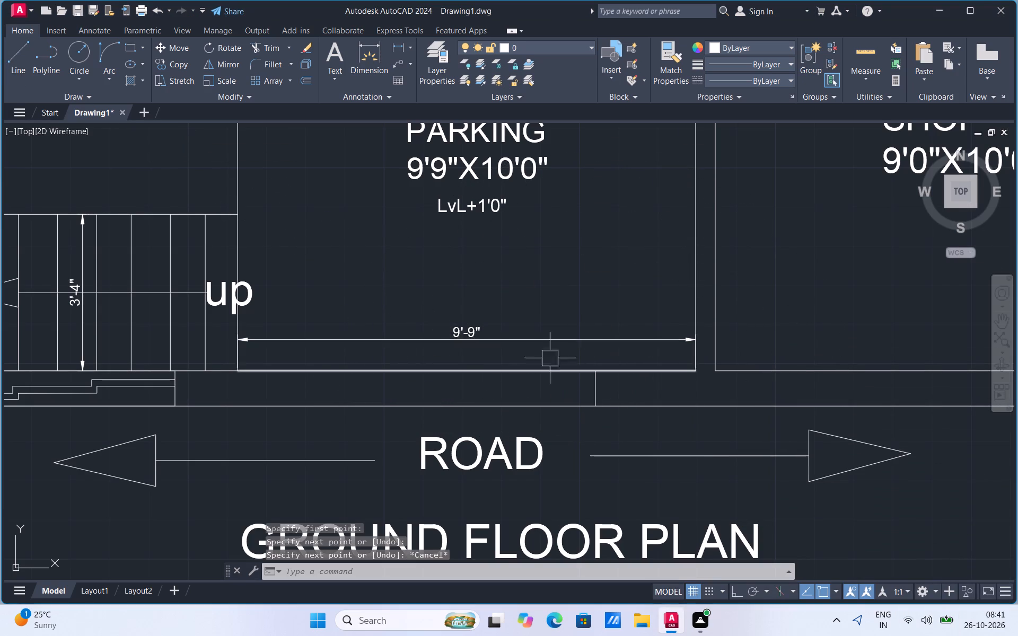
{"action": "left_click", "coordinate": [17, 63]}
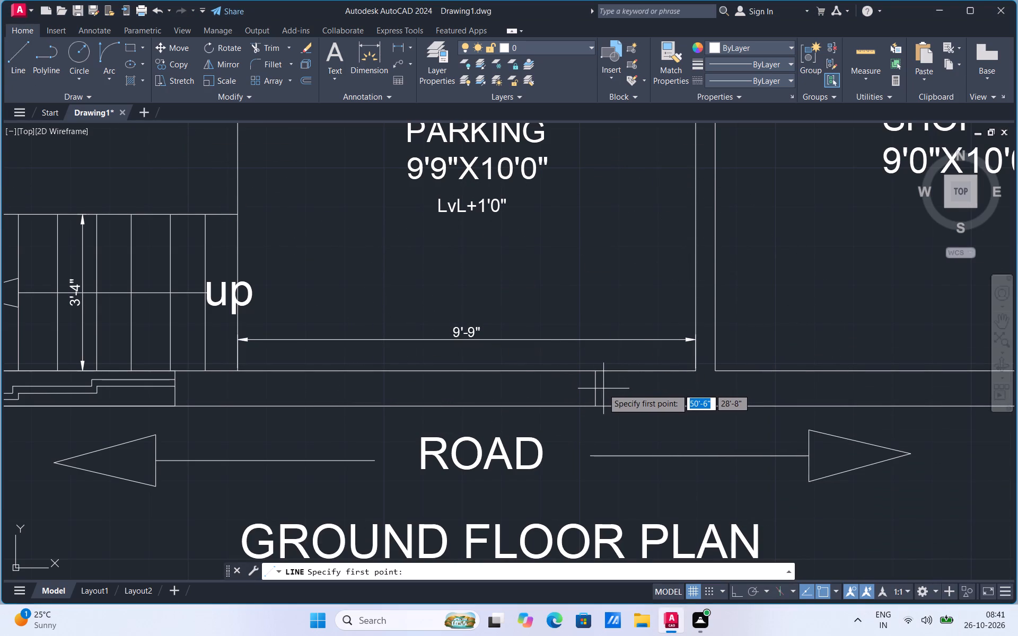
{"action": "left_click", "coordinate": [595, 389]}
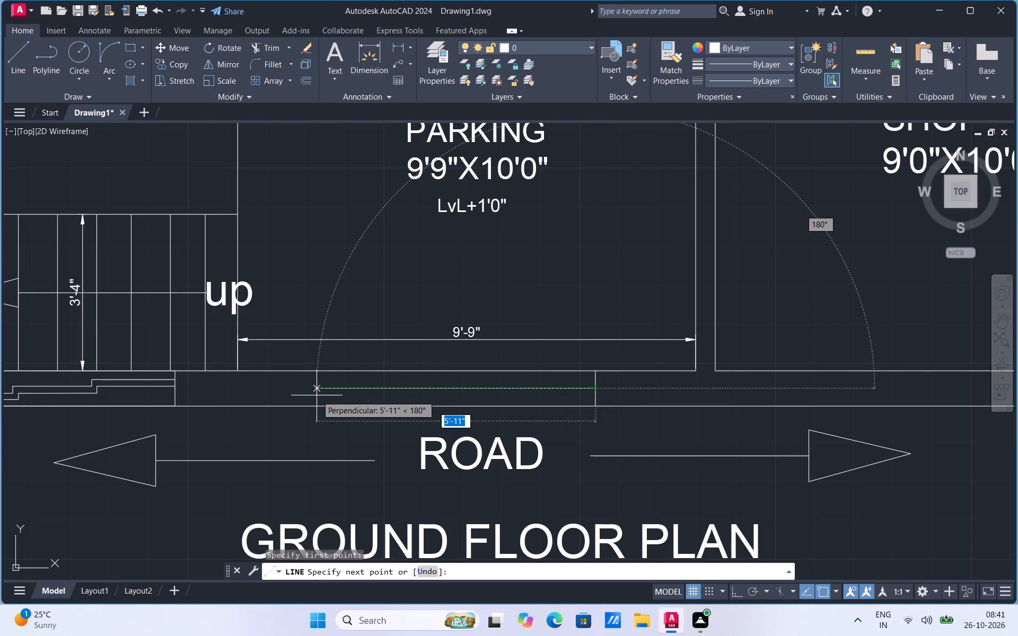
{"action": "type", "text": "5'"}
{"action": "key", "text": "Return"}
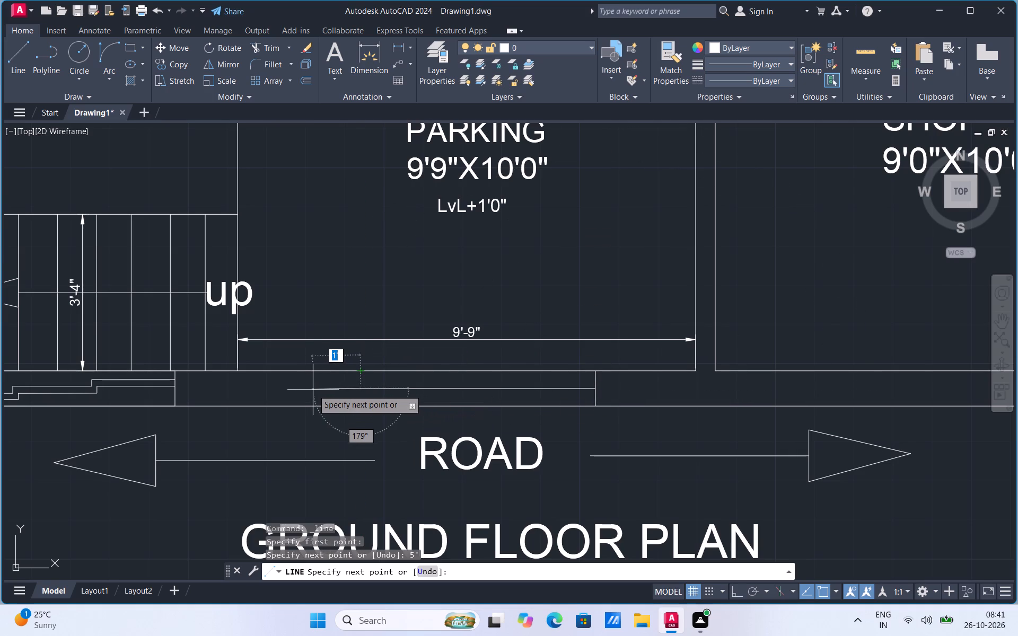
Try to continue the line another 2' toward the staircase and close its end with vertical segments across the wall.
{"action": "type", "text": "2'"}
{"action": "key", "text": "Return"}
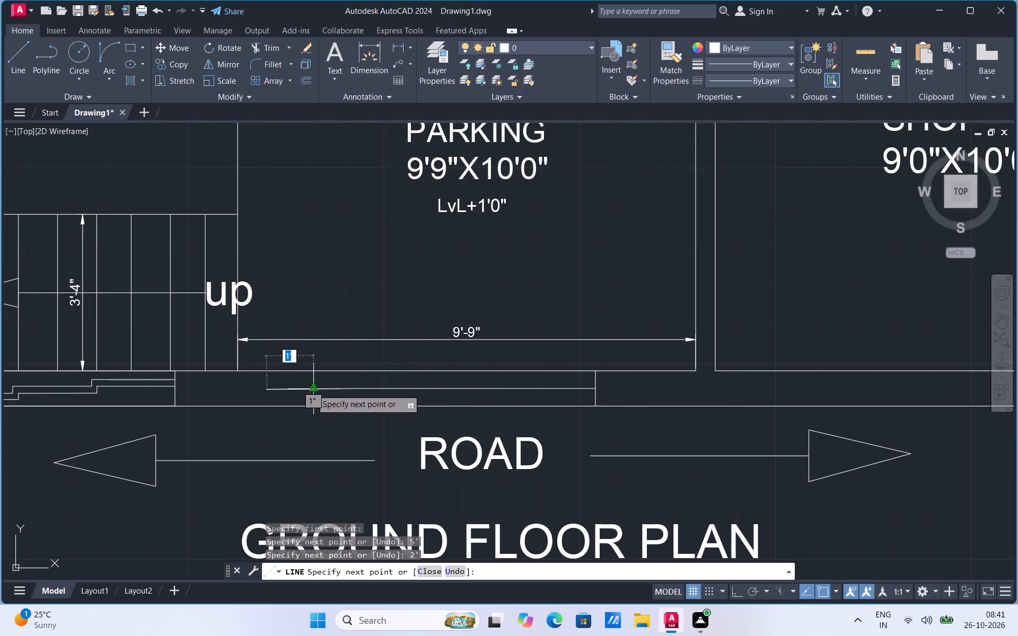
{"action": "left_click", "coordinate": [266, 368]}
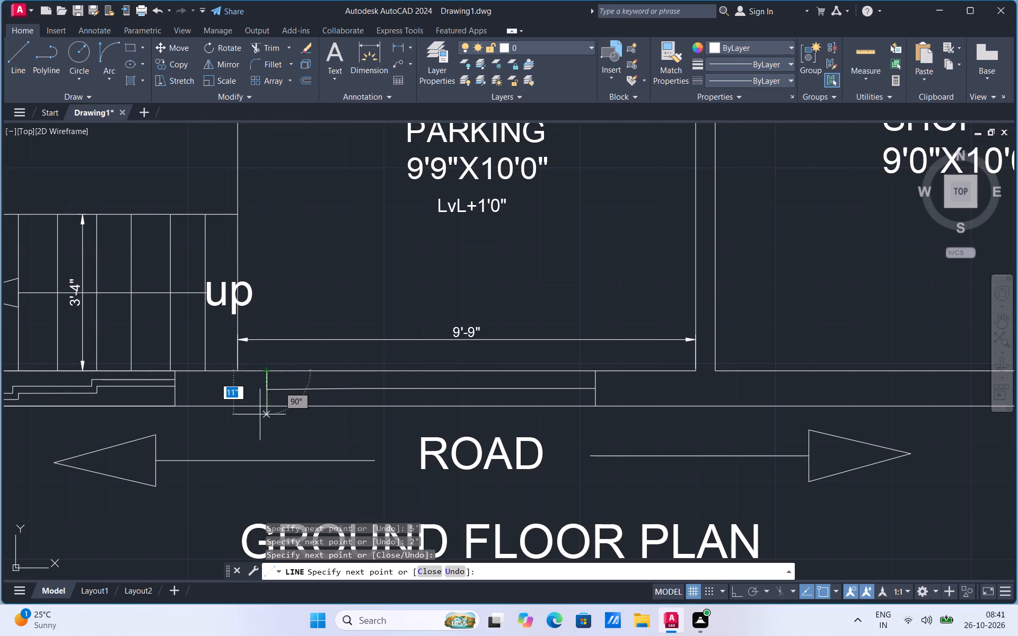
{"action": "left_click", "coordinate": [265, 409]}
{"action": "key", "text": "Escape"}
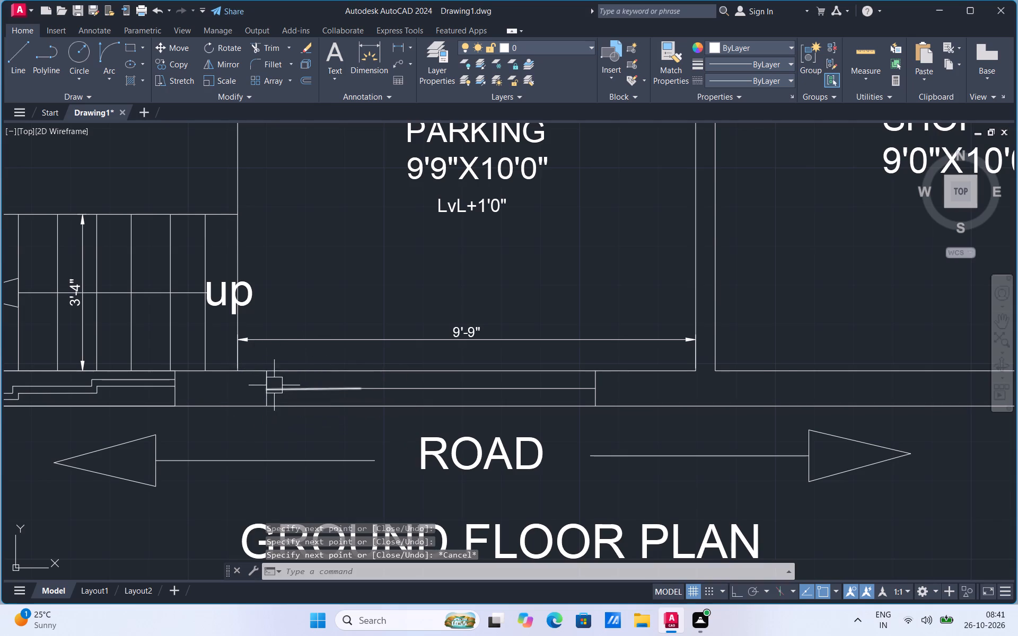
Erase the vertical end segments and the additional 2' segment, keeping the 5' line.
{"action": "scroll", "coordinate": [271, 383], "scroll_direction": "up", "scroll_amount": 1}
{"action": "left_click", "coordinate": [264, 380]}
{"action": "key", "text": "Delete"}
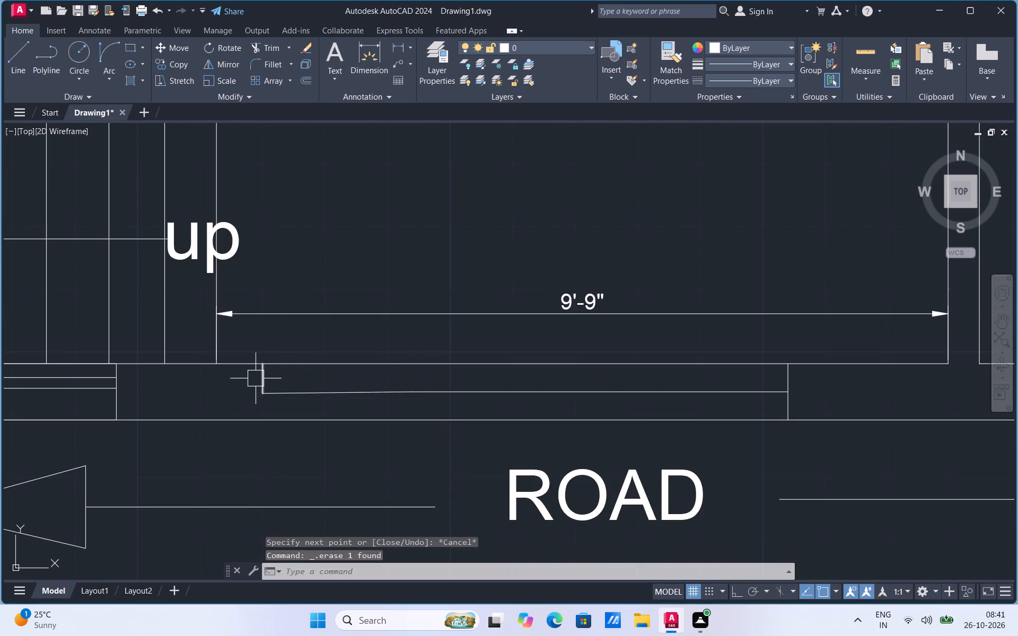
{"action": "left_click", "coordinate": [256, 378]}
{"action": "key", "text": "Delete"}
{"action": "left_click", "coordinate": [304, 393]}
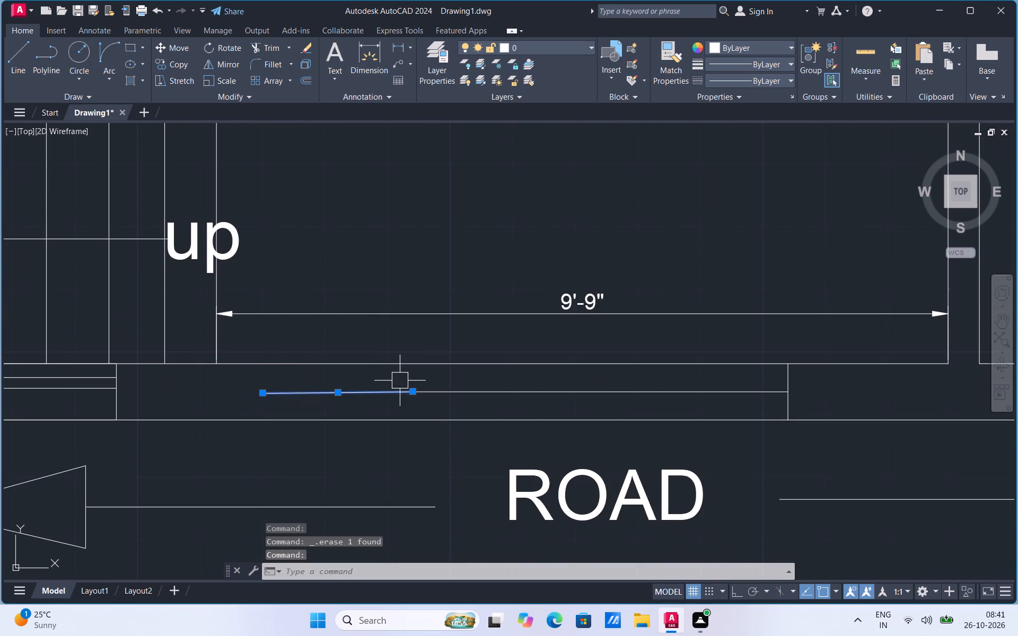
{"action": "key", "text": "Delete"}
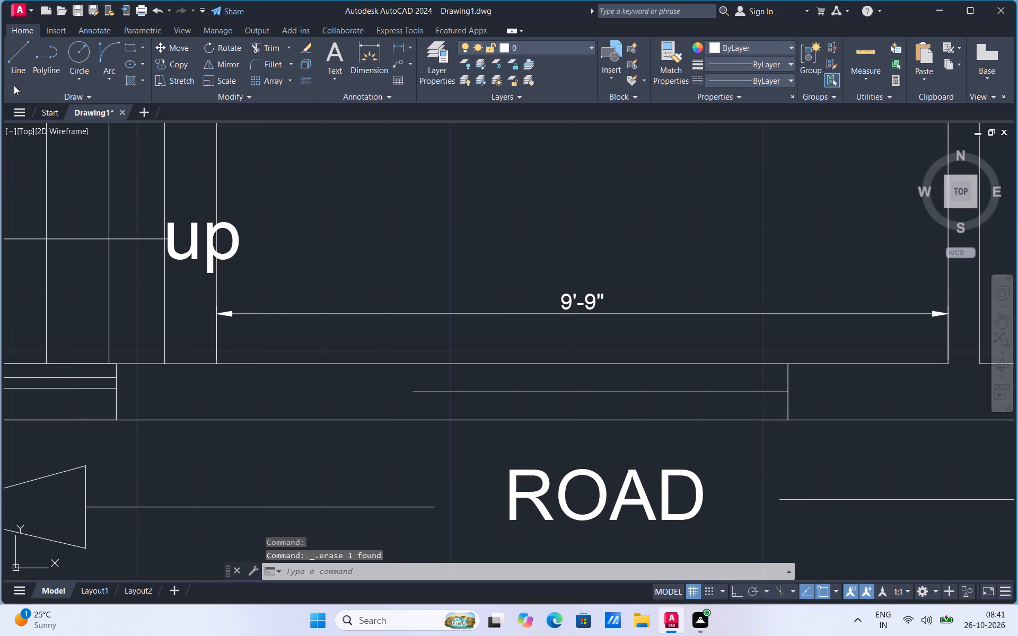
Draw a vertical line across the front wall's thickness, just inside the staircase-side end of the parking.
{"action": "left_click", "coordinate": [13, 80]}
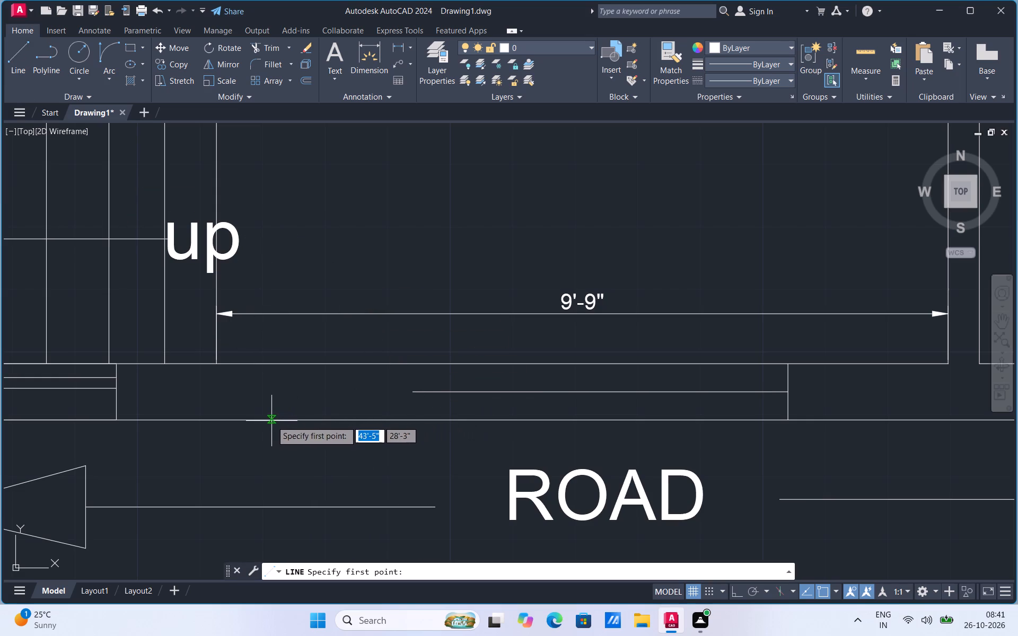
{"action": "left_click", "coordinate": [271, 421]}
{"action": "left_click", "coordinate": [267, 360]}
{"action": "key", "text": "Escape"}
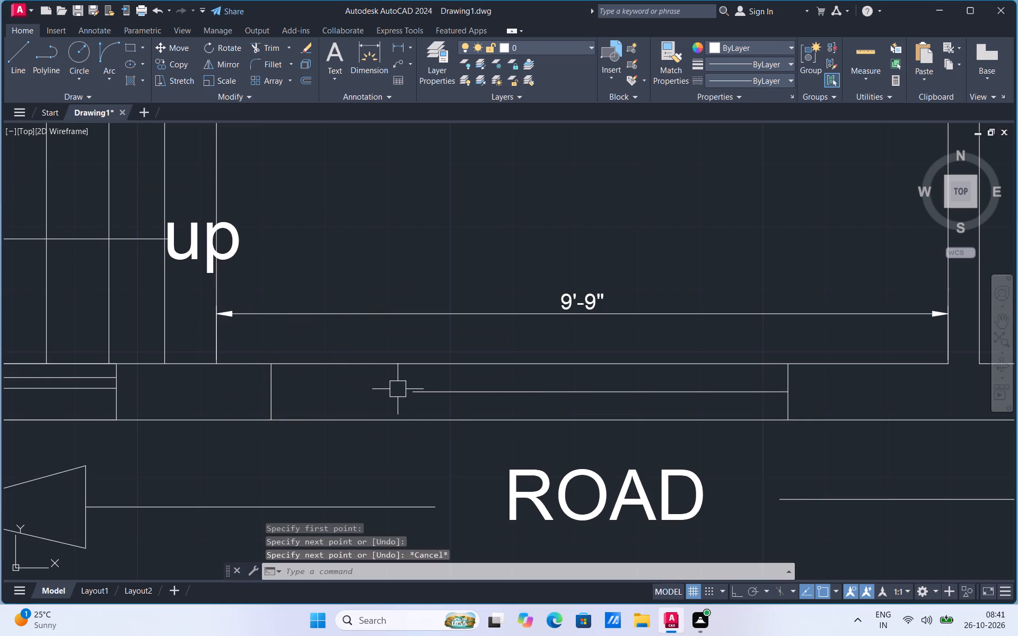
Extend the 5' line to meet the new vertical line at the staircase side of the opening.
{"action": "type", "text": "ex"}
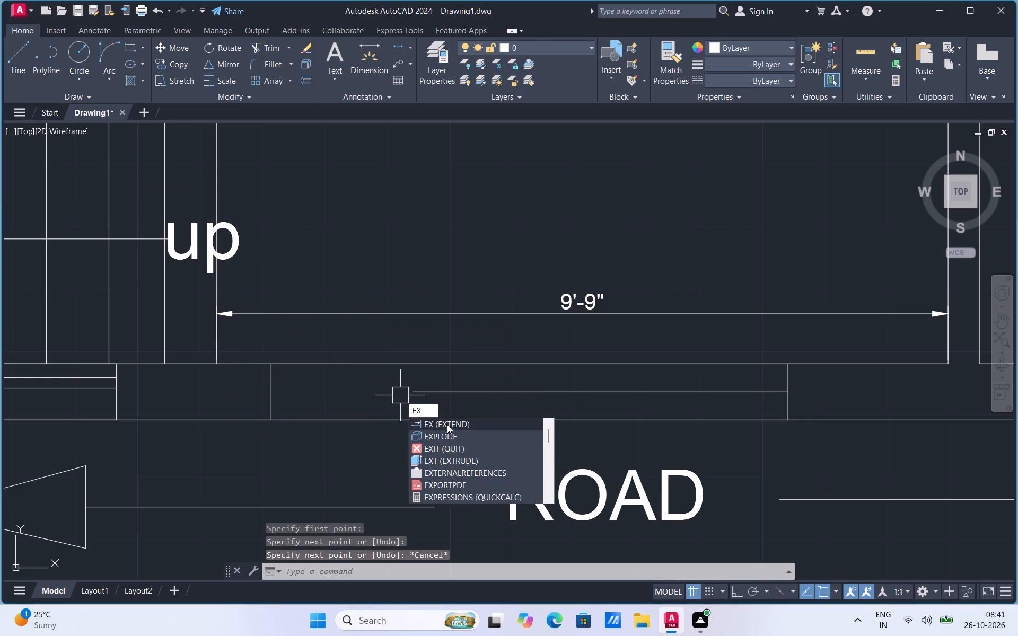
{"action": "left_click", "coordinate": [447, 425]}
{"action": "left_click", "coordinate": [429, 396]}
{"action": "scroll", "coordinate": [410, 400], "scroll_direction": "down", "scroll_amount": 1}
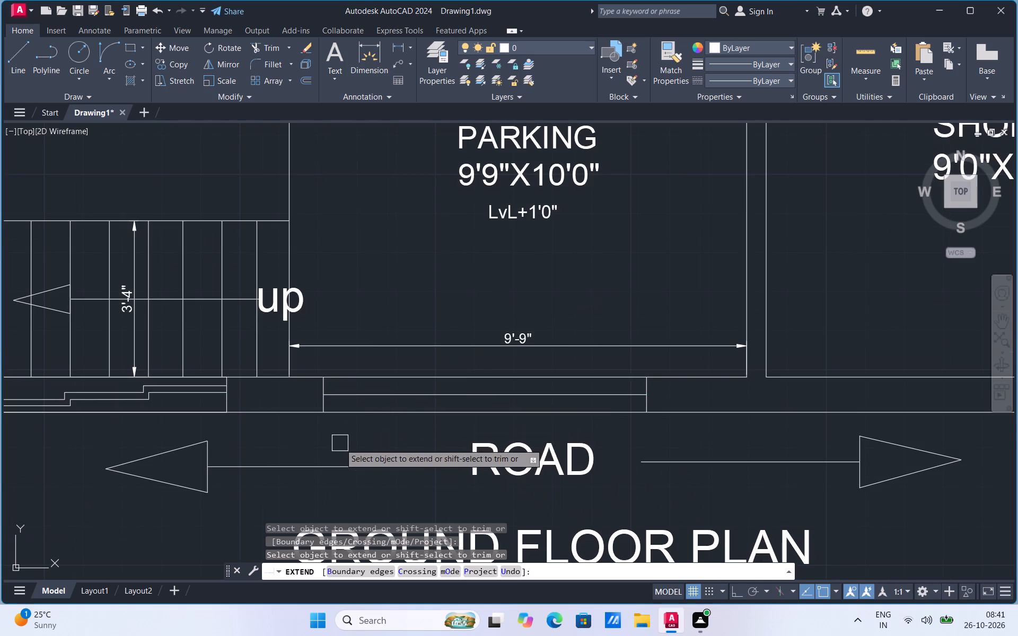
{"action": "key", "text": "Escape"}
Move the two vertical end lines and the line between them about 7" along the wall, away from the staircase.
{"action": "left_click", "coordinate": [297, 430]}
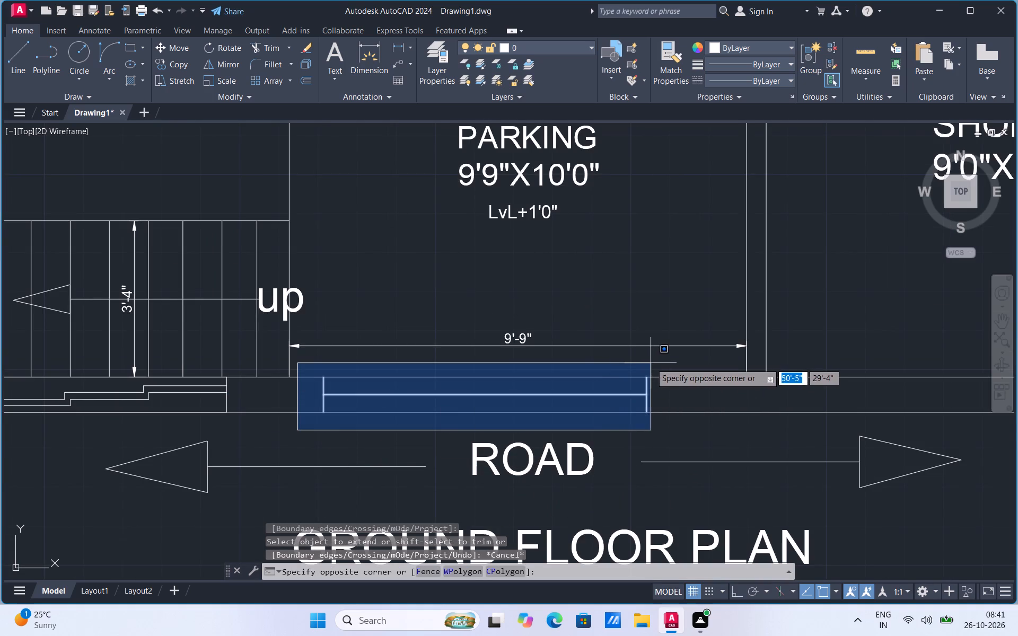
{"action": "left_click", "coordinate": [656, 365]}
{"action": "right_click", "coordinate": [656, 365]}
{"action": "left_click", "coordinate": [694, 155]}
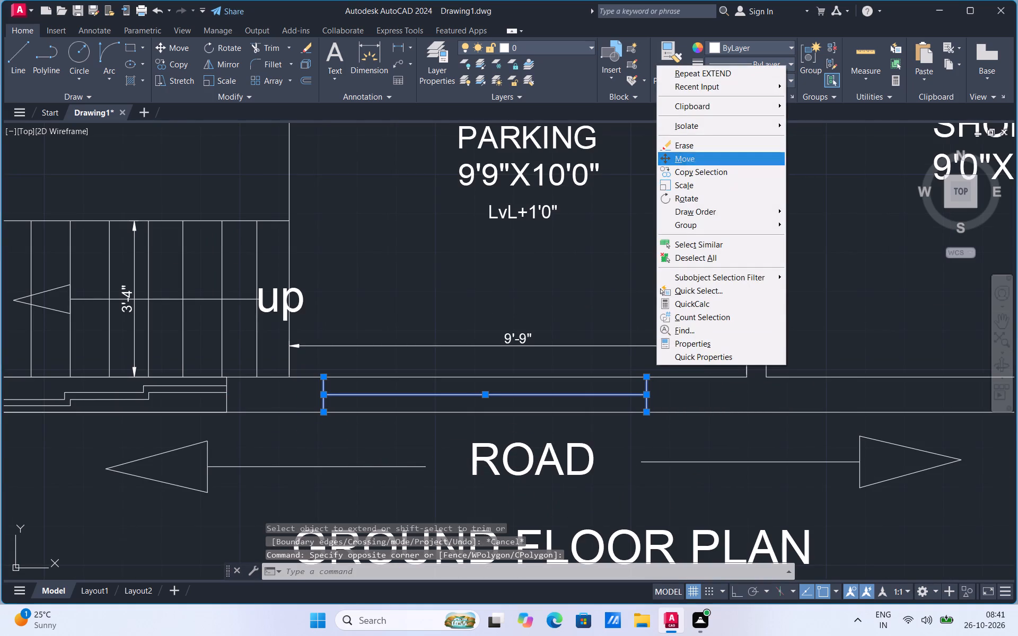
{"action": "left_click", "coordinate": [645, 378]}
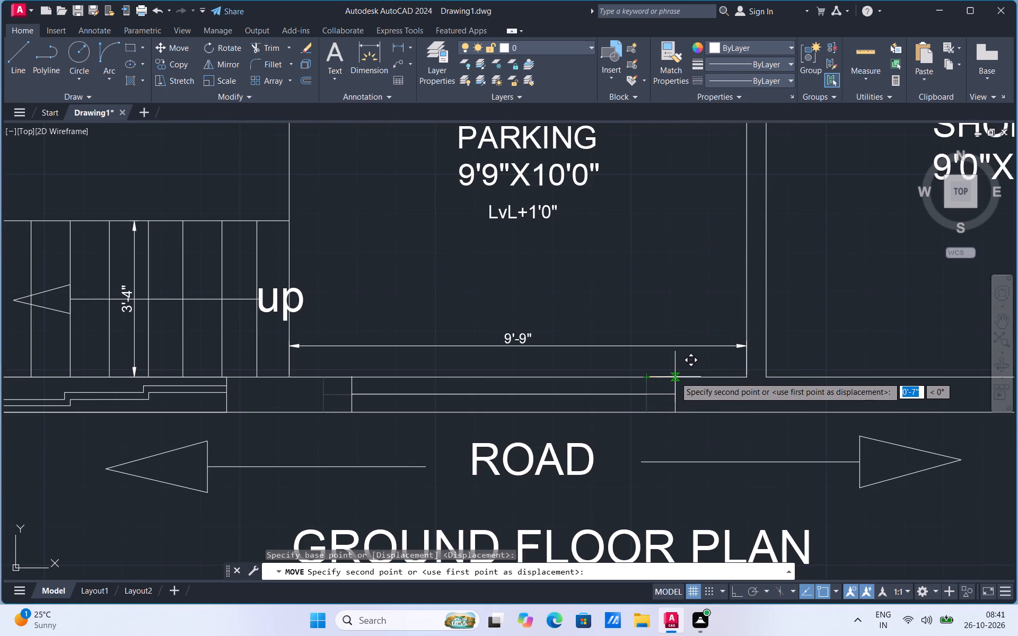
{"action": "left_click", "coordinate": [675, 377]}
Copy the opening's horizontal middle line about 2" straight down from its shop-side endpoint, with Ortho on.
{"action": "scroll", "coordinate": [652, 418], "scroll_direction": "up", "scroll_amount": 1}
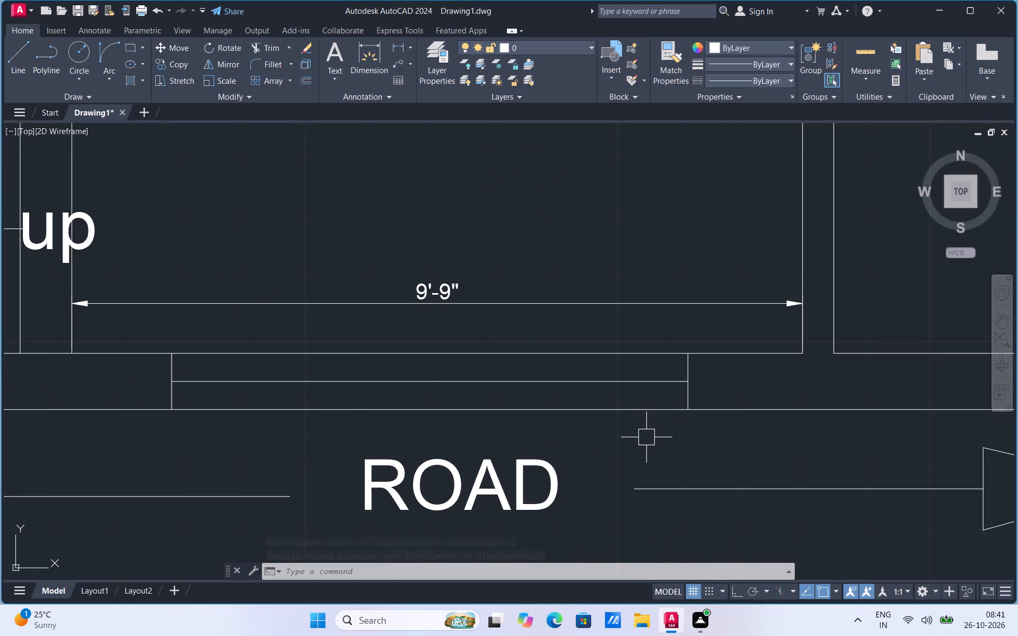
{"action": "scroll", "coordinate": [646, 437], "scroll_direction": "down", "scroll_amount": 2}
{"action": "scroll", "coordinate": [598, 410], "scroll_direction": "up", "scroll_amount": 1}
{"action": "left_click", "coordinate": [586, 417]}
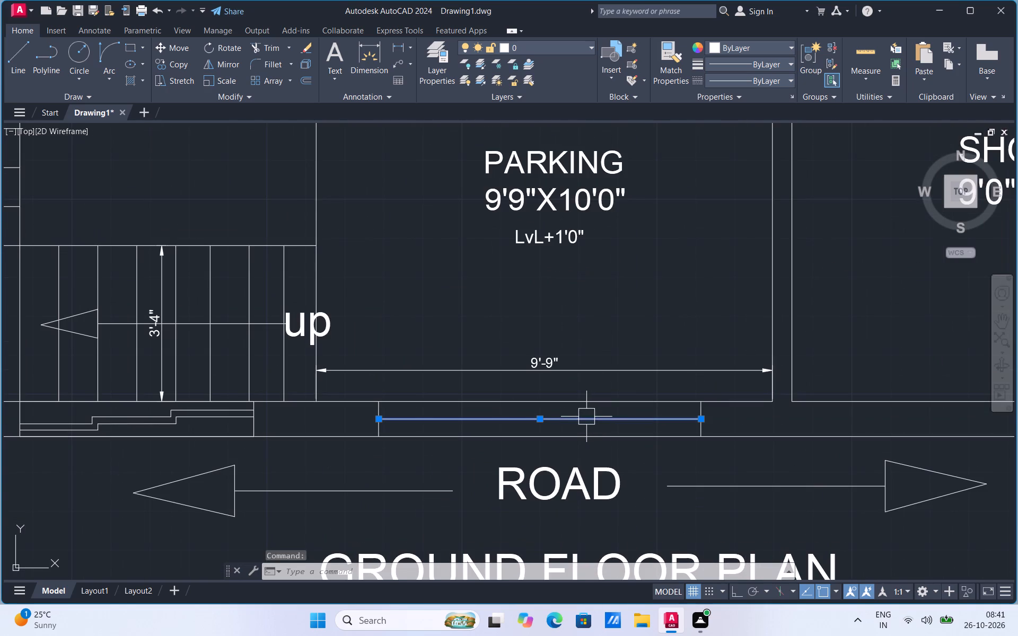
{"action": "right_click", "coordinate": [586, 417]}
{"action": "left_click", "coordinate": [624, 201]}
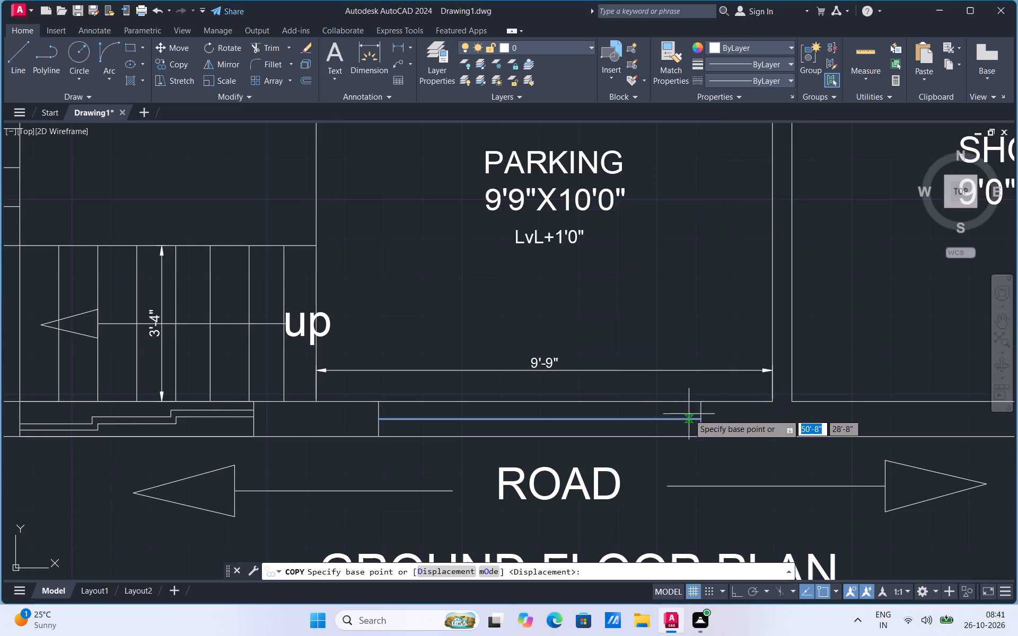
{"action": "scroll", "coordinate": [688, 419], "scroll_direction": "up", "scroll_amount": 2}
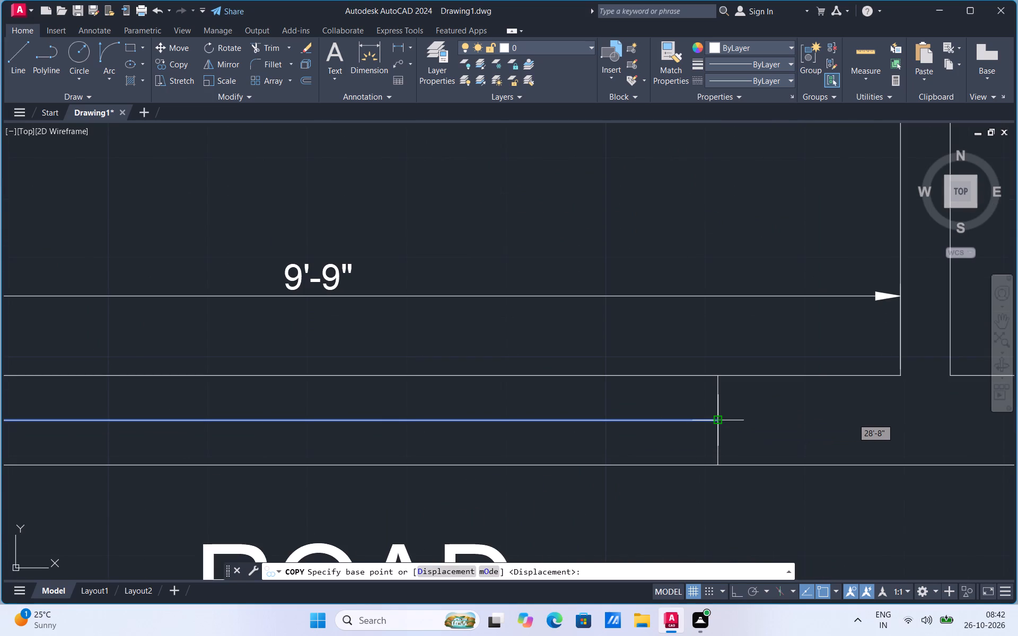
{"action": "left_click", "coordinate": [716, 418]}
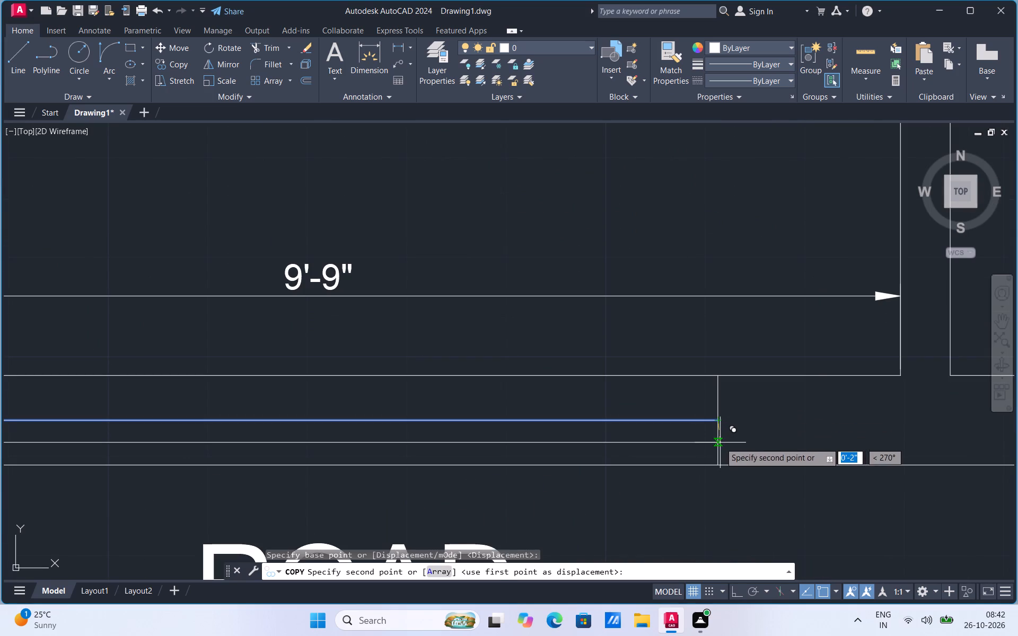
{"action": "left_click", "coordinate": [736, 594]}
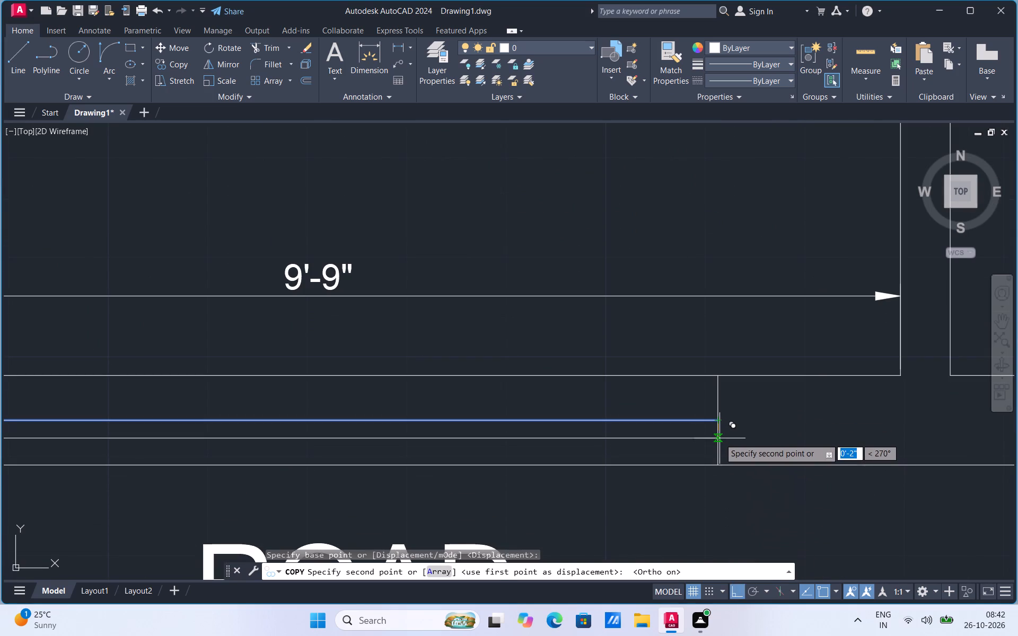
{"action": "left_click", "coordinate": [719, 443]}
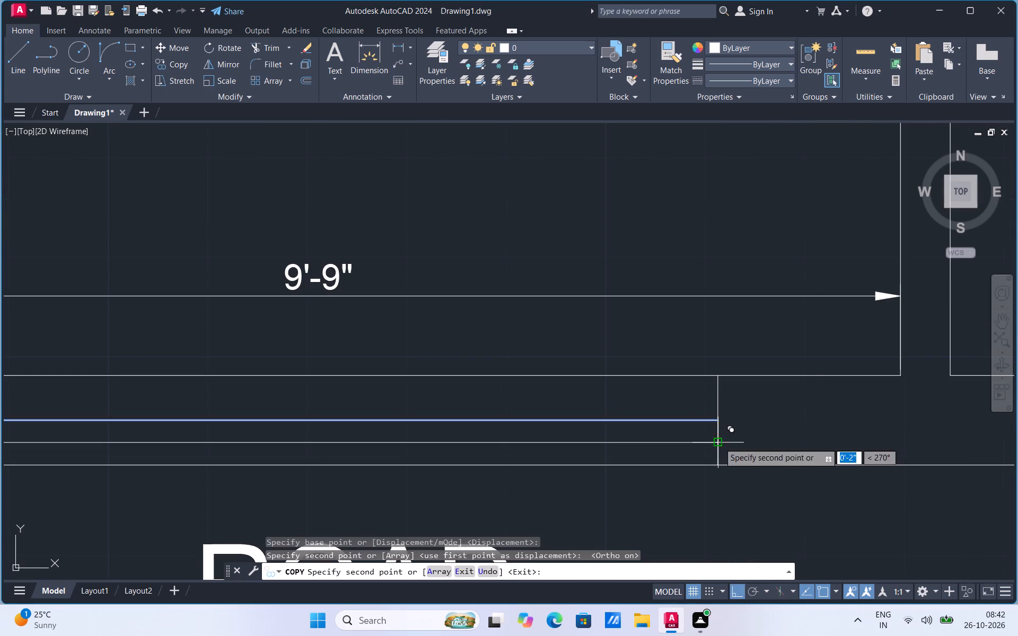
Trim the inner wall line between the two vertical end lines of the parking's front opening.
{"action": "scroll", "coordinate": [759, 424], "scroll_direction": "down", "scroll_amount": 3}
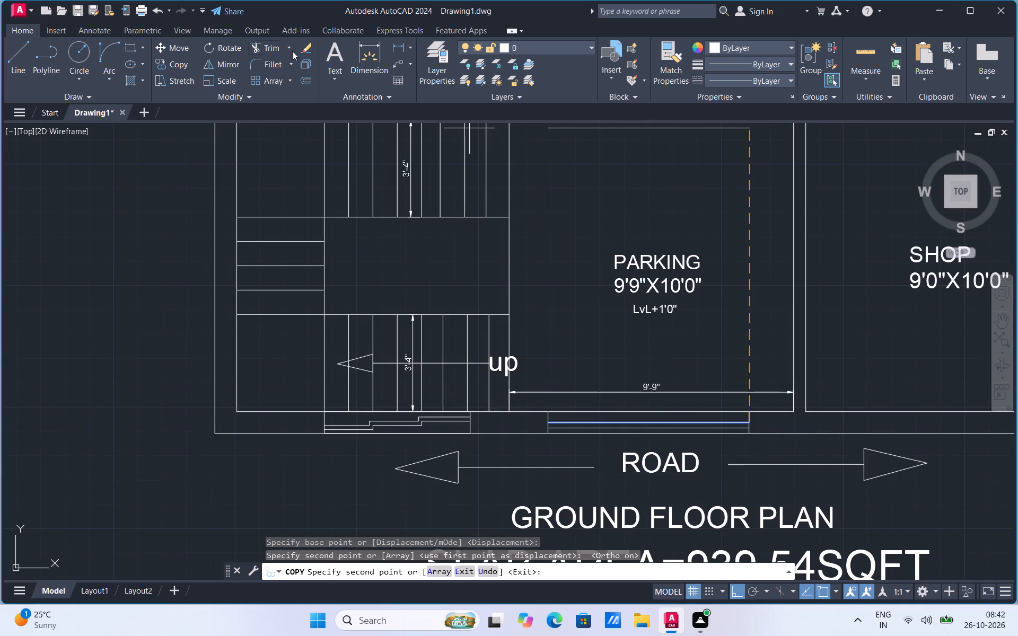
{"action": "left_click", "coordinate": [276, 49]}
{"action": "left_click", "coordinate": [593, 412]}
{"action": "scroll", "coordinate": [536, 326], "scroll_direction": "down", "scroll_amount": 1}
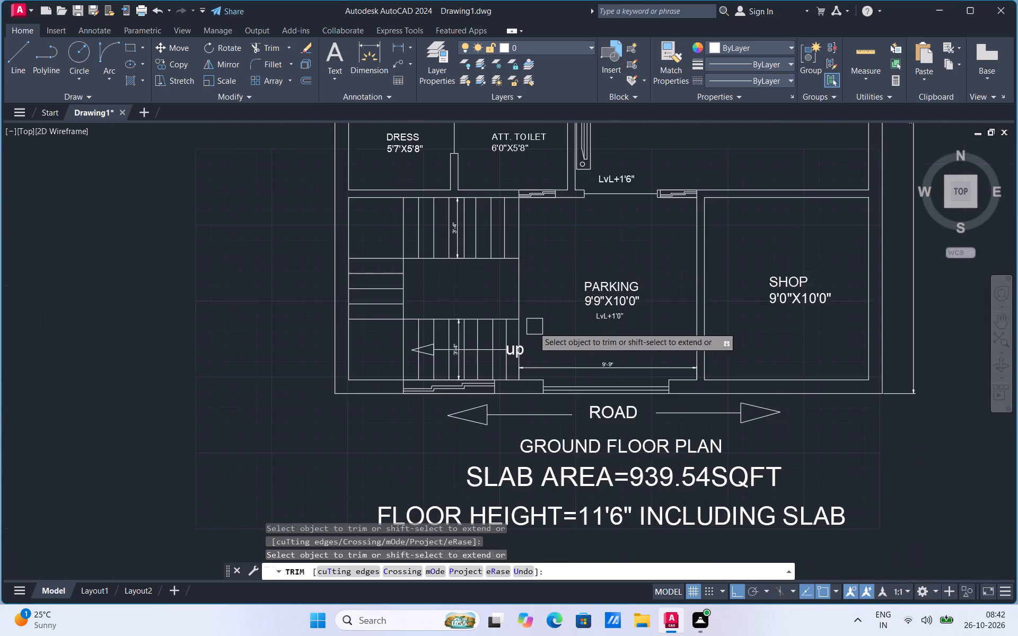
{"action": "scroll", "coordinate": [629, 398], "scroll_direction": "up", "scroll_amount": 2}
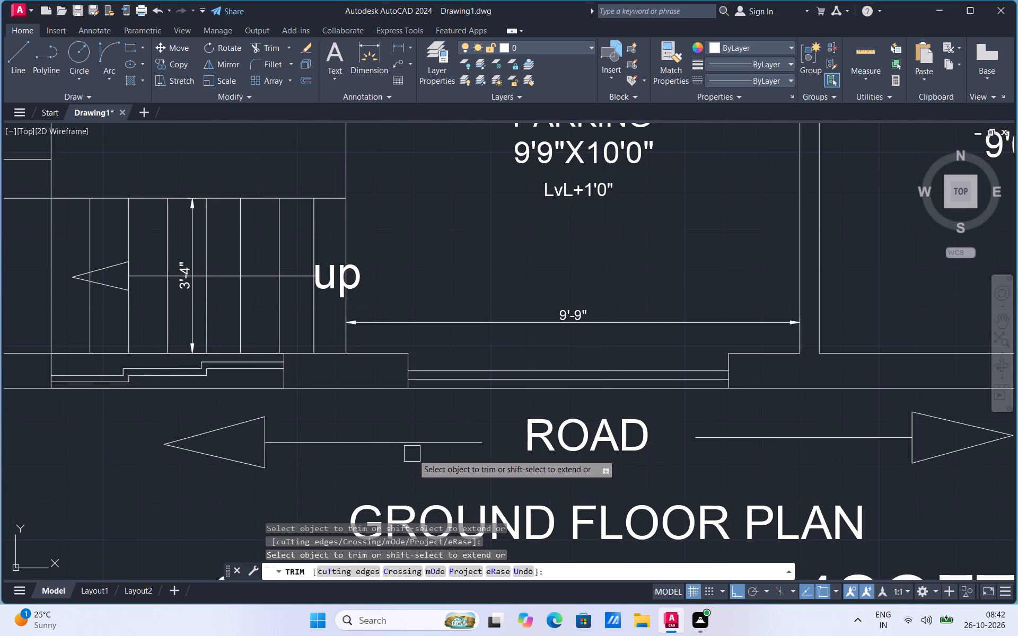
{"action": "key", "text": "Escape"}
Add the multiline text ROAD LVL=0" in the parking area, between the LvL+1'0" label and the 9'-9" dimension.
{"action": "left_click", "coordinate": [331, 81]}
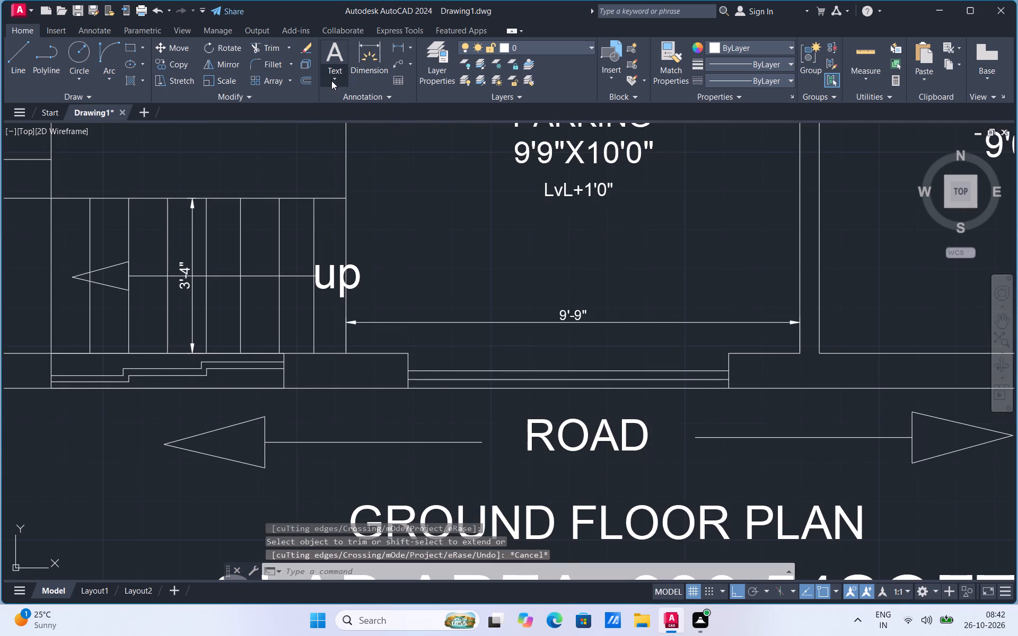
{"action": "left_click", "coordinate": [355, 102]}
{"action": "left_click", "coordinate": [510, 244]}
{"action": "left_click", "coordinate": [612, 261]}
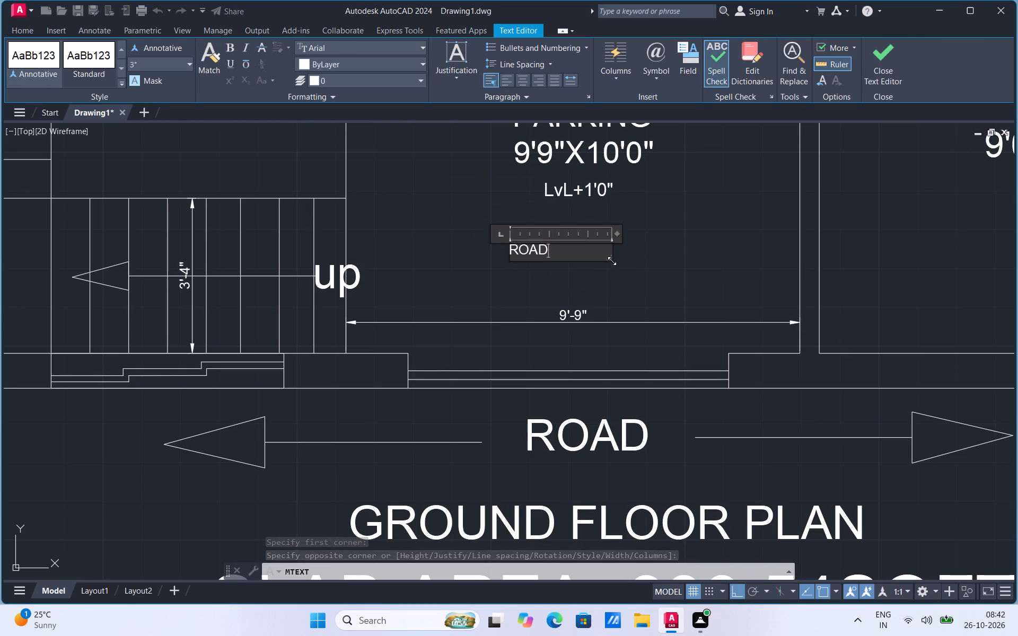
{"action": "key", "text": "space"}
{"action": "type", "text": "LVL"}
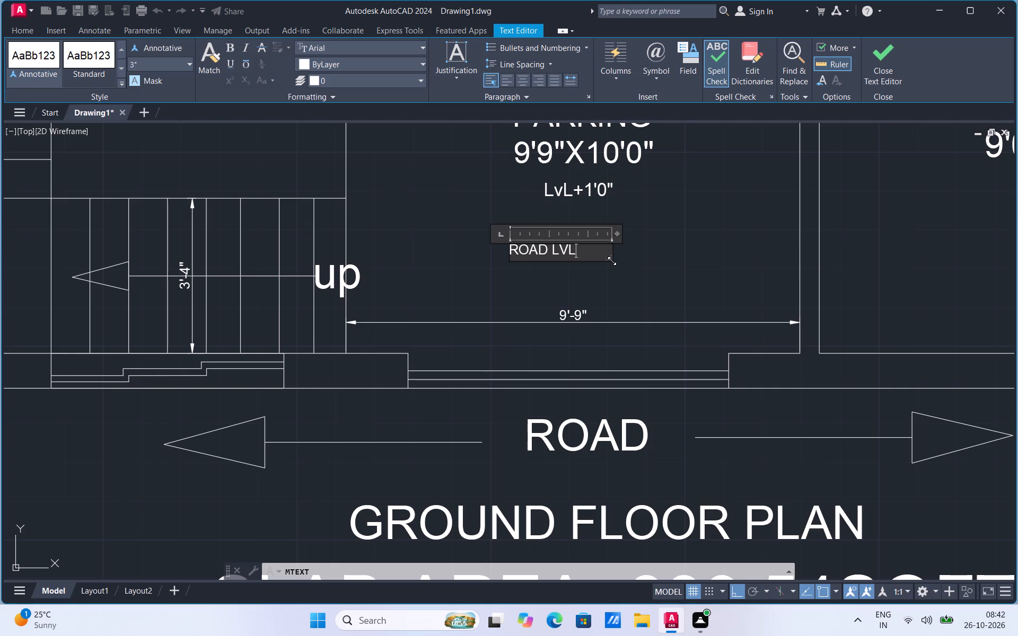
{"action": "key", "text": "equal"}
{"action": "key", "text": "0"}
{"action": "key", "text": "shift+quotedbl"}
{"action": "left_click", "coordinate": [573, 276]}
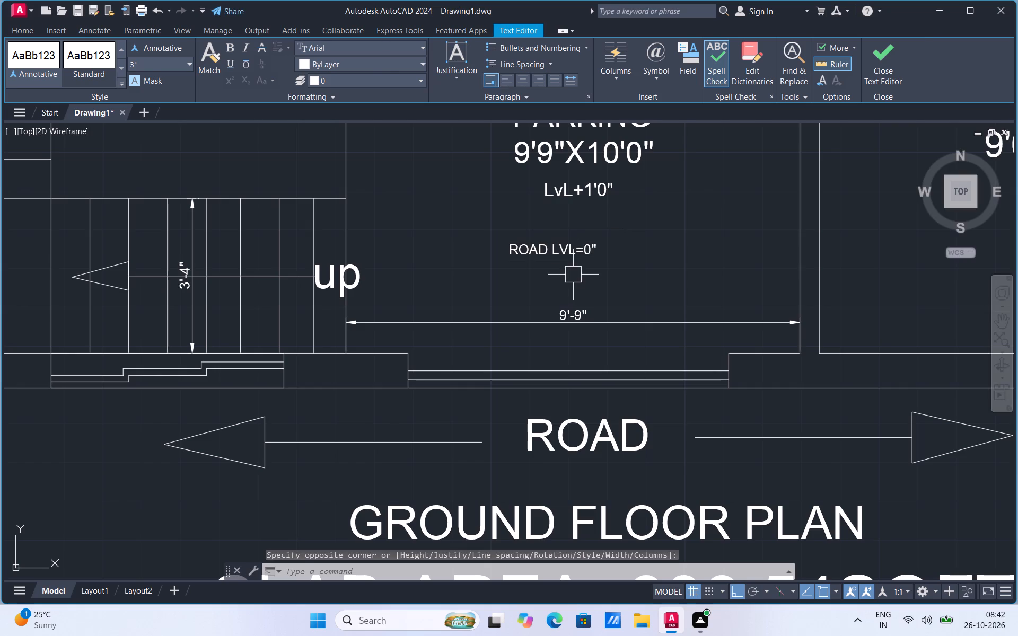
Move the ROAD LVL=0" text out of the parking area to just below the front opening, above the ROAD label.
{"action": "left_click", "coordinate": [574, 253]}
{"action": "right_click", "coordinate": [574, 253]}
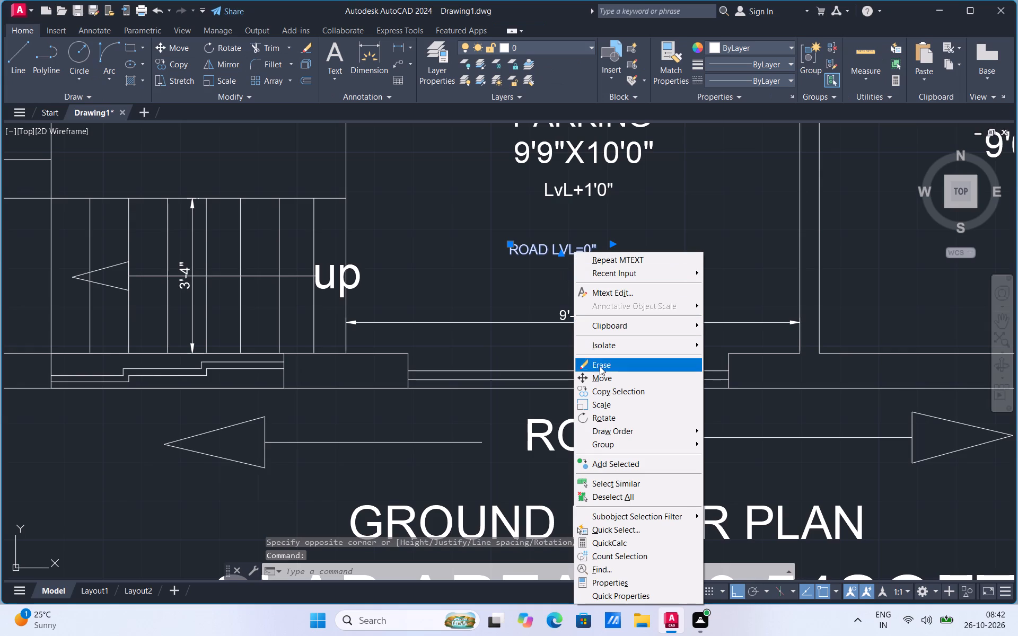
{"action": "left_click", "coordinate": [600, 374]}
{"action": "left_click", "coordinate": [550, 248]}
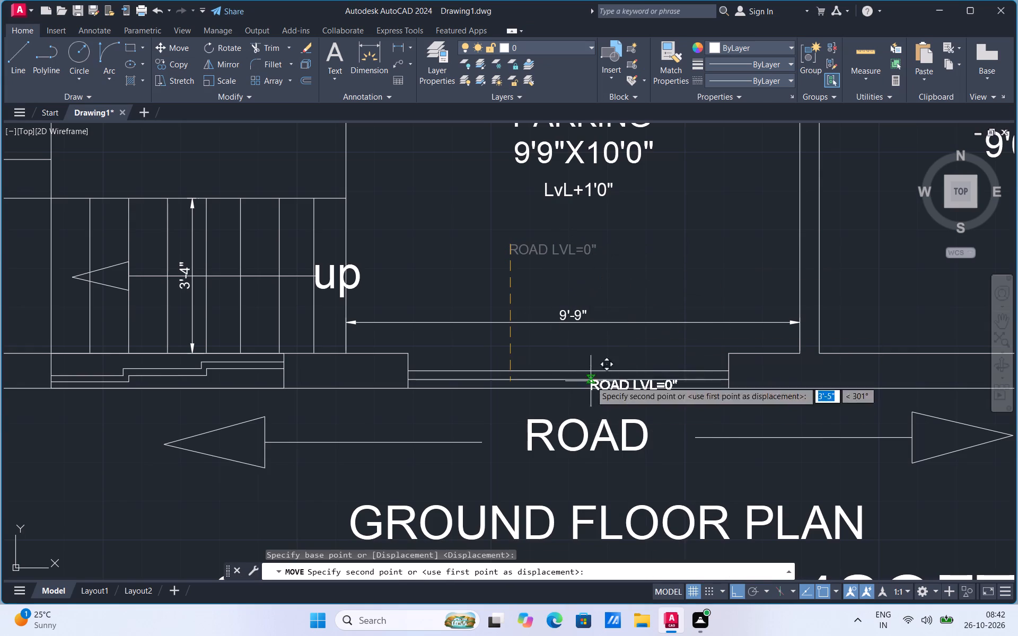
{"action": "left_click", "coordinate": [583, 396]}
Delete the 9'-9" dimension across the parking's front side.
{"action": "scroll", "coordinate": [446, 419], "scroll_direction": "down", "scroll_amount": 2}
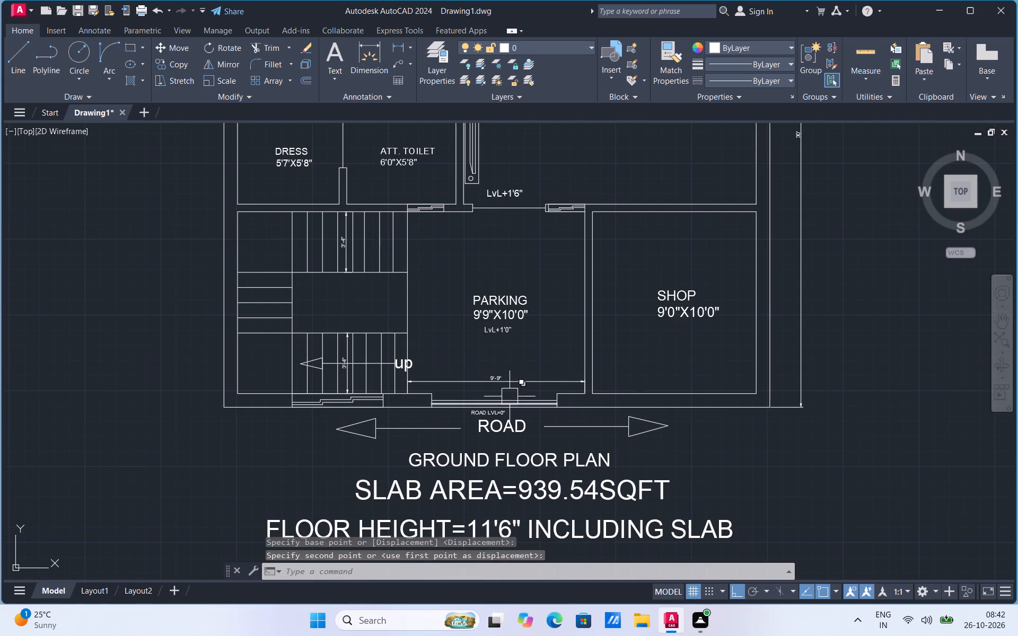
{"action": "left_click", "coordinate": [508, 381]}
{"action": "key", "text": "Delete"}
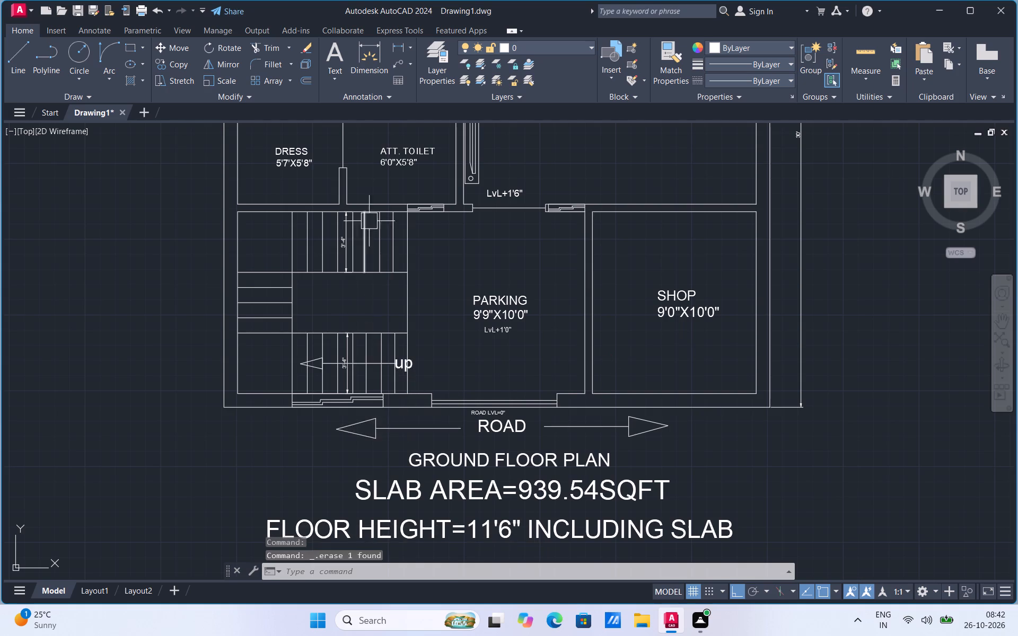
Draw two crossing diagonal lines between opposite corners of the rectangular well between the two staircase flights.
{"action": "scroll", "coordinate": [379, 206], "scroll_direction": "up", "scroll_amount": 2}
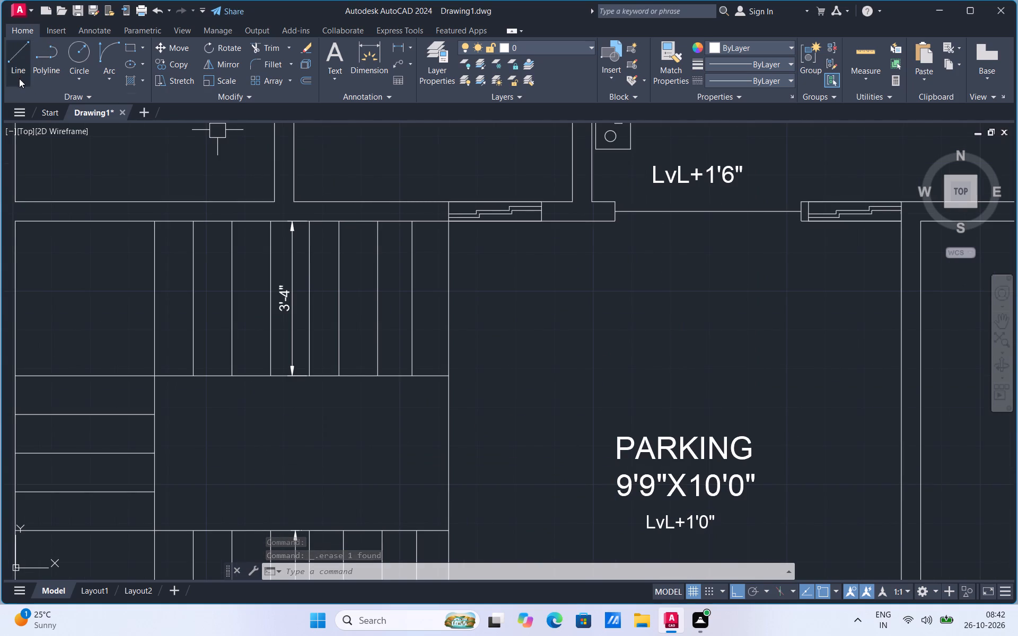
{"action": "left_click", "coordinate": [11, 65]}
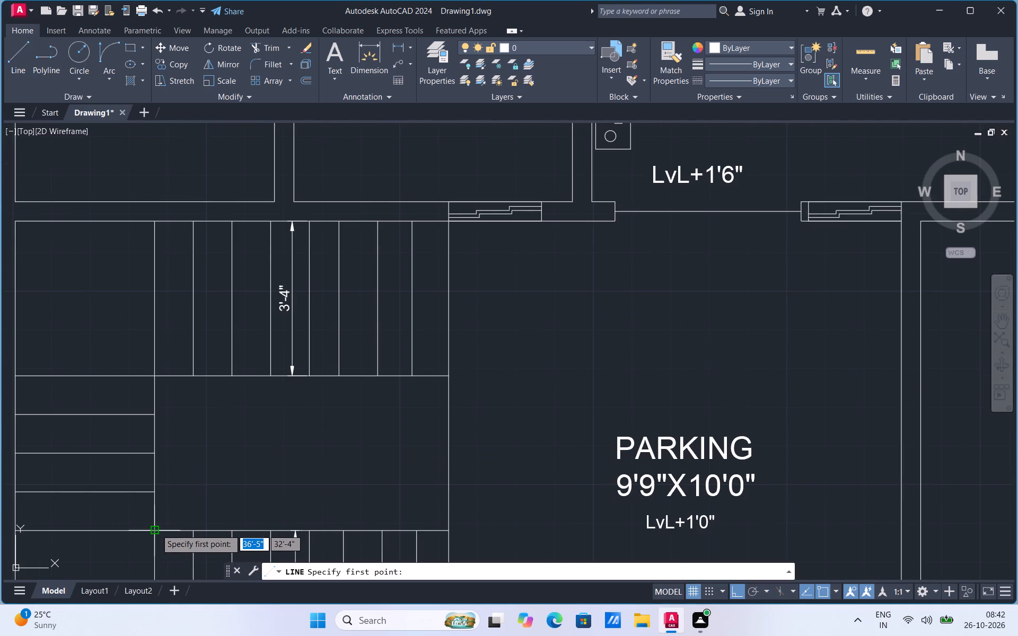
{"action": "left_click", "coordinate": [156, 529]}
{"action": "left_click", "coordinate": [447, 375]}
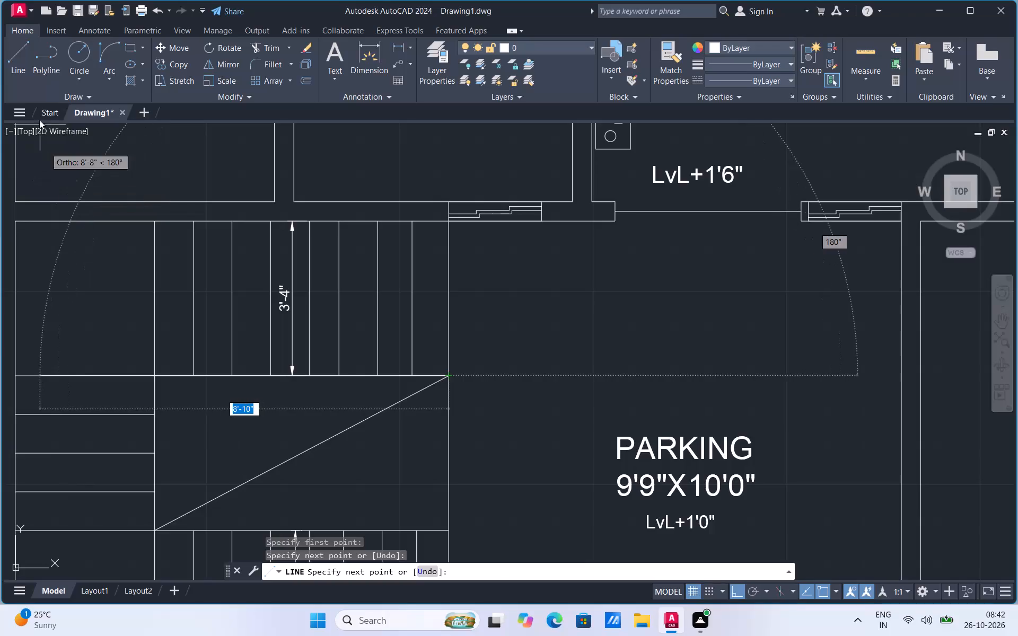
{"action": "left_click", "coordinate": [23, 70]}
{"action": "left_click", "coordinate": [154, 374]}
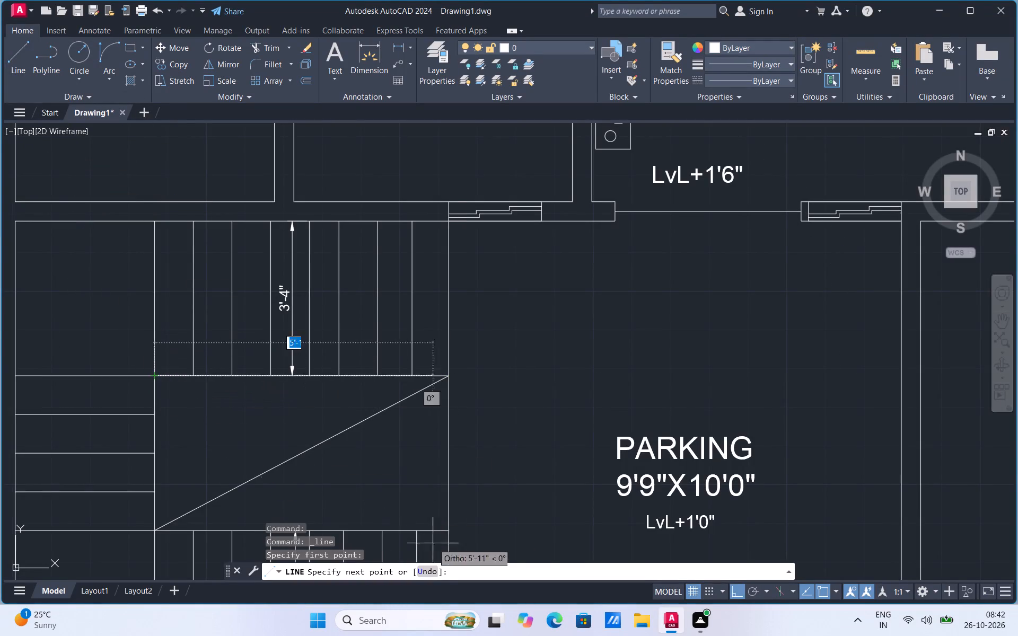
{"action": "left_click", "coordinate": [448, 531]}
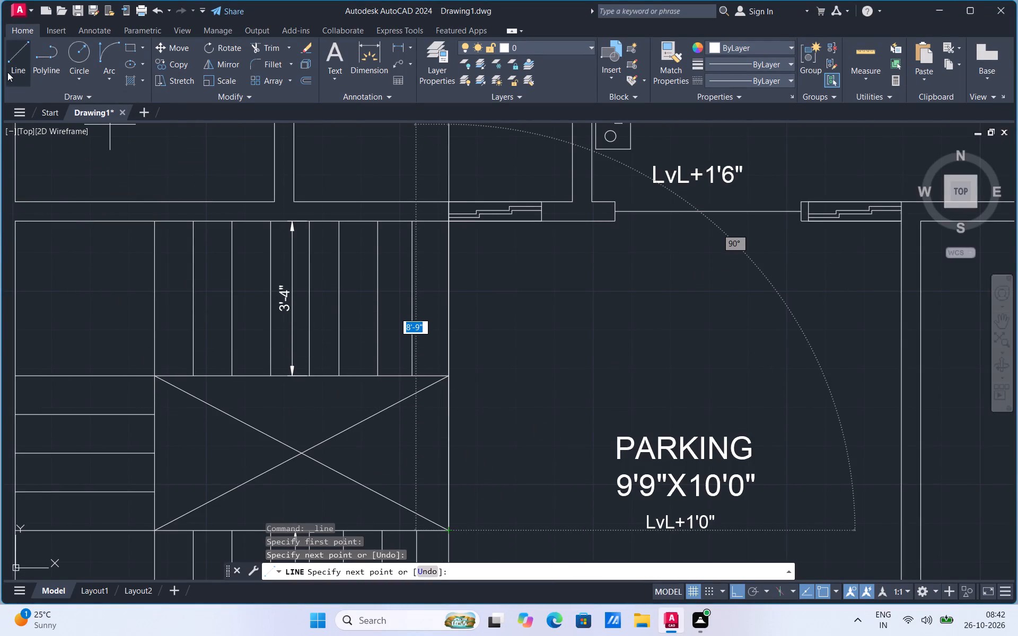
Start another line by the staircase's parking-side edge.
{"action": "left_click", "coordinate": [7, 71]}
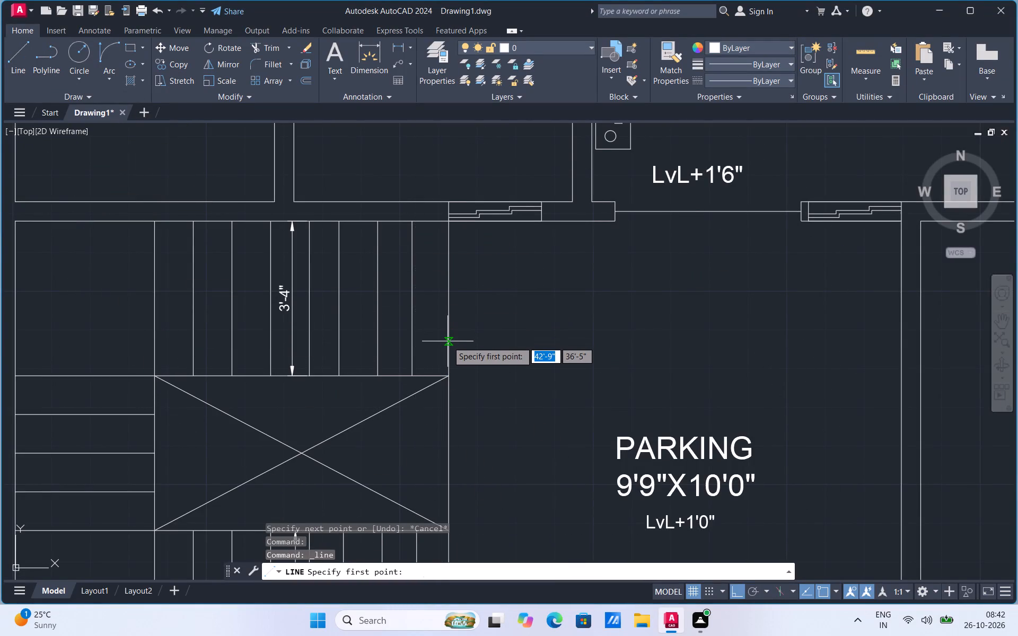
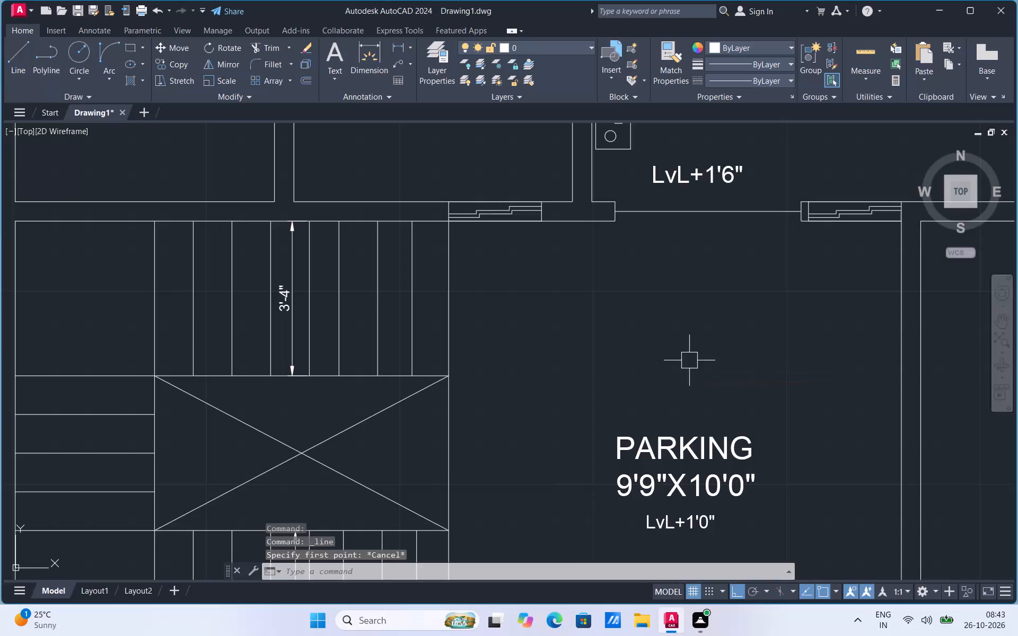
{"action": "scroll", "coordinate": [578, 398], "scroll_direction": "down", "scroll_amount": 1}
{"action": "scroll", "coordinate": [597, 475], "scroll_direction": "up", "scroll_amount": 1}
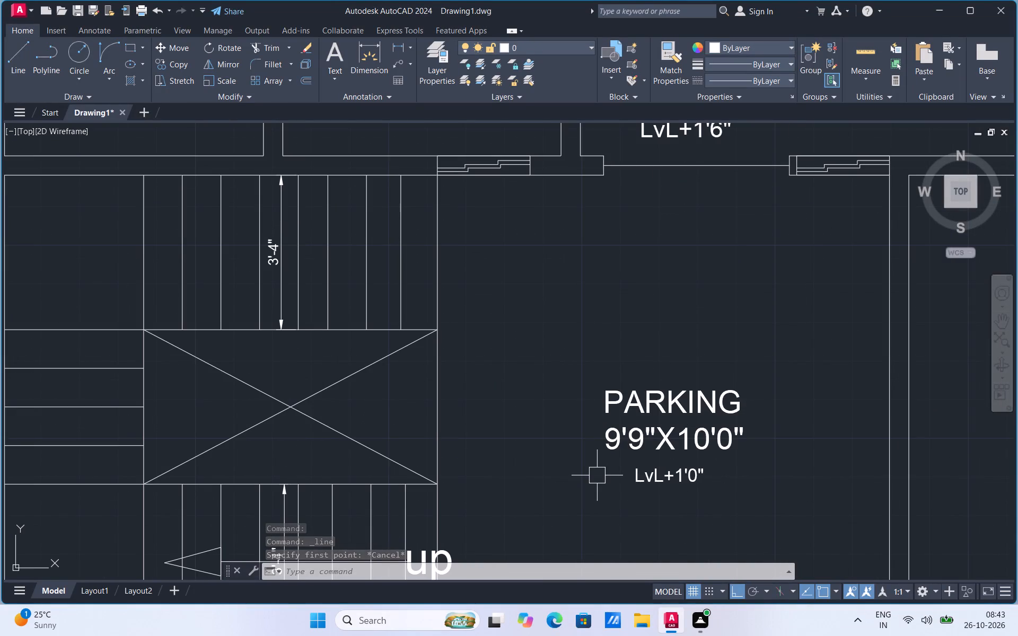
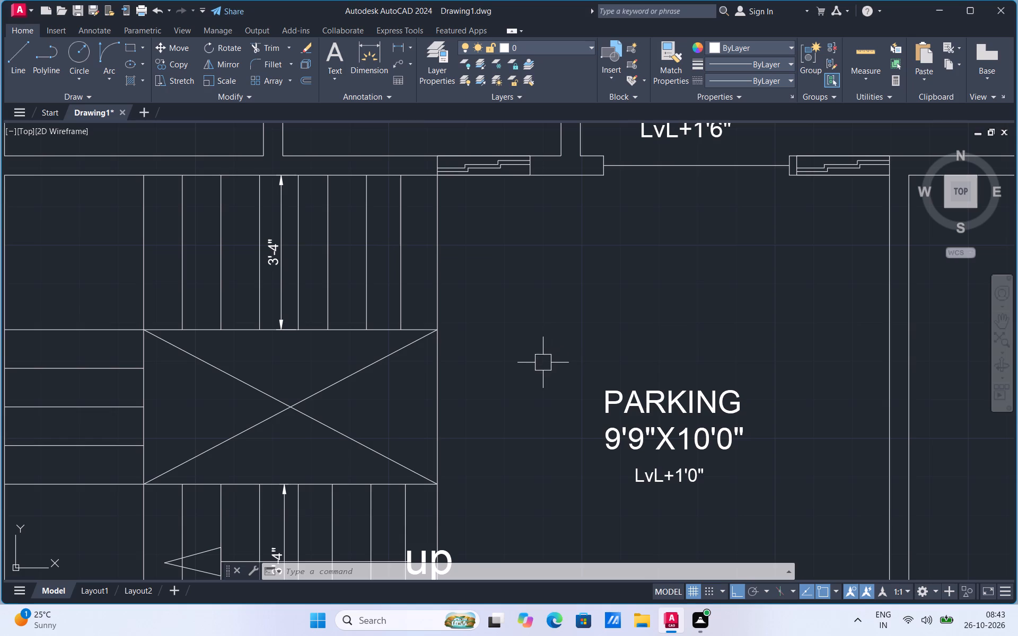
Draw a line about 2'-8" down from the parking's upper wall beside the staircase, with a return line to the staircase edge.
{"action": "left_click", "coordinate": [23, 63]}
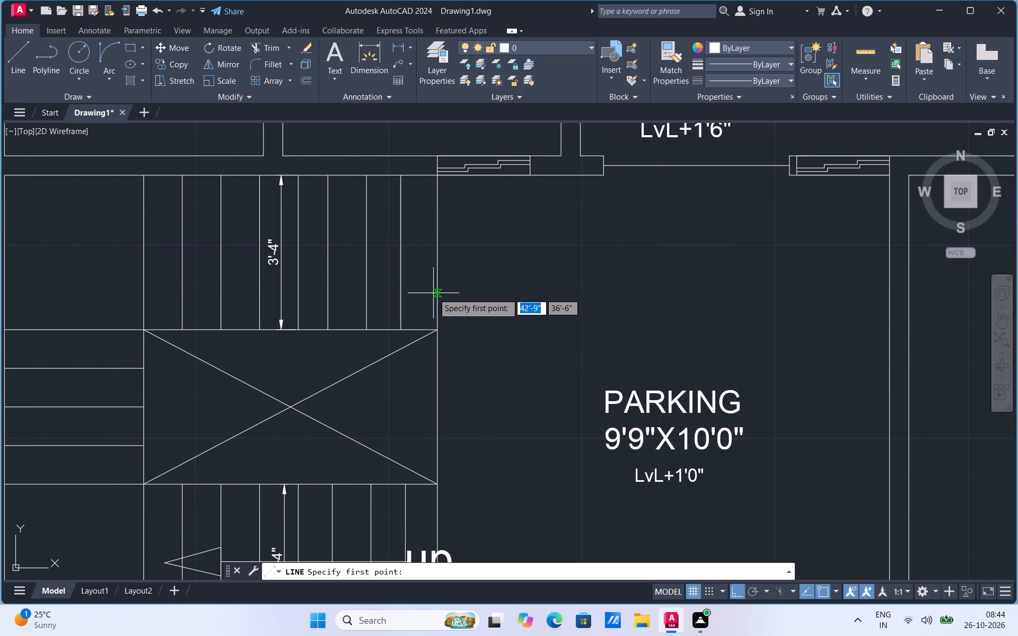
{"action": "left_click", "coordinate": [557, 177]}
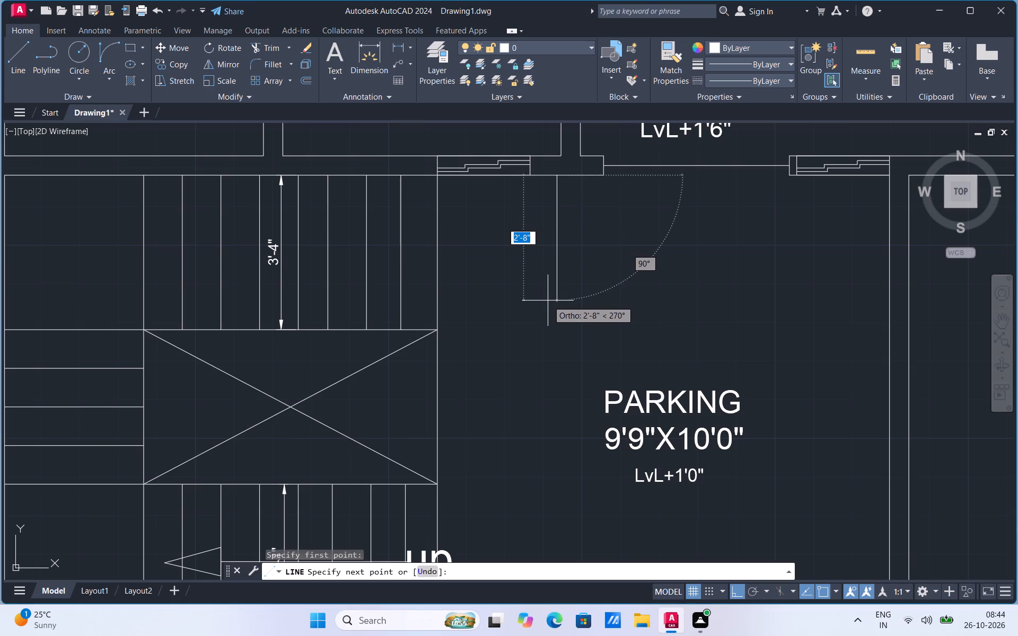
{"action": "left_click", "coordinate": [548, 301]}
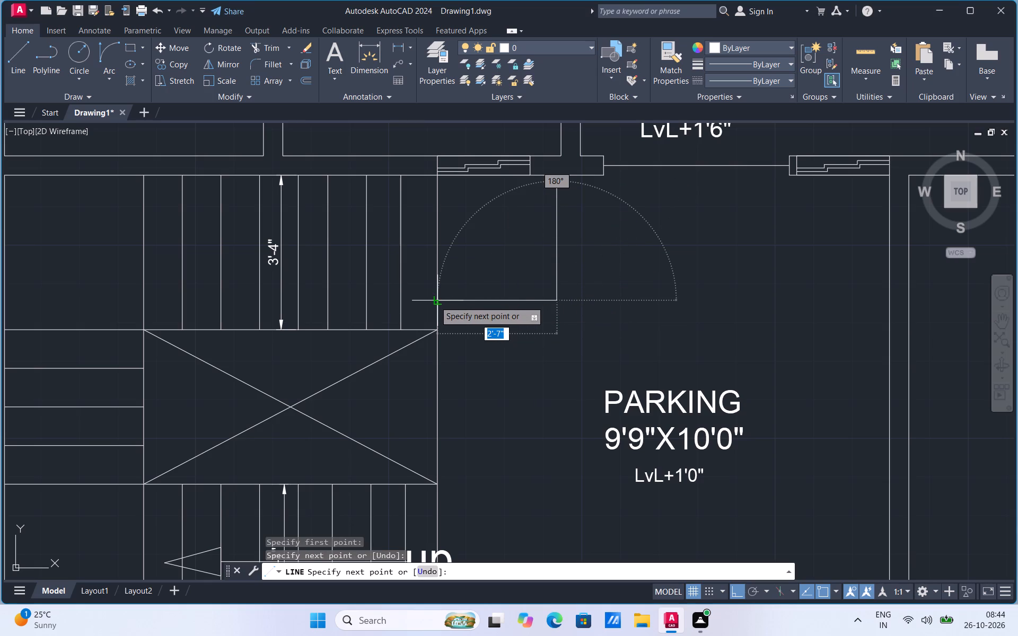
{"action": "left_click", "coordinate": [435, 301]}
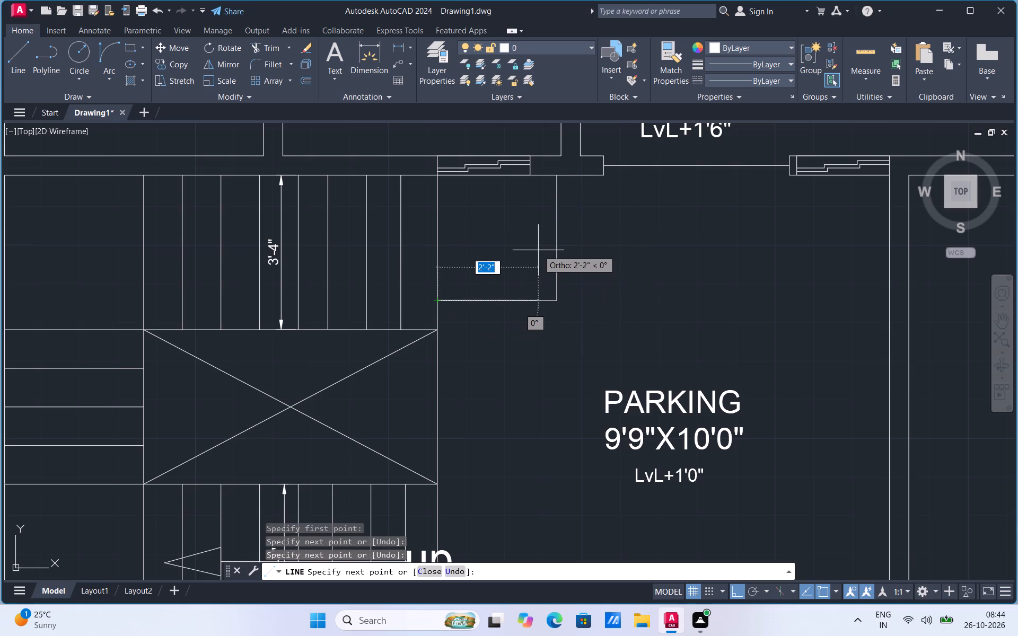
{"action": "key", "text": "Escape"}
Replace the return line with one slightly higher, between the staircase edge and the vertical line, and trim the vertical line's overhang.
{"action": "left_click", "coordinate": [520, 302]}
{"action": "key", "text": "Delete"}
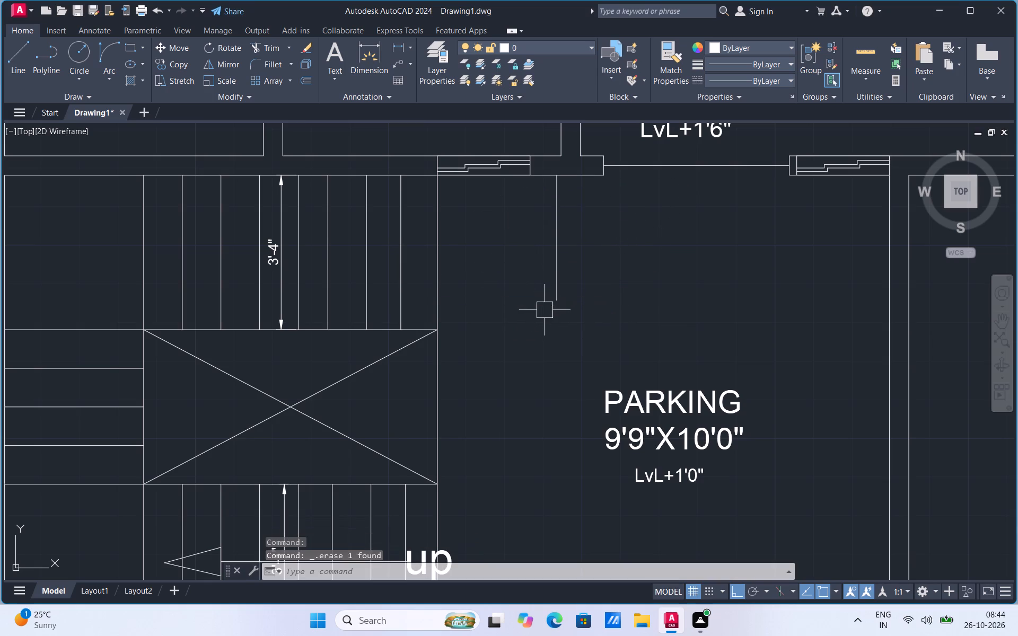
{"action": "left_click", "coordinate": [24, 72]}
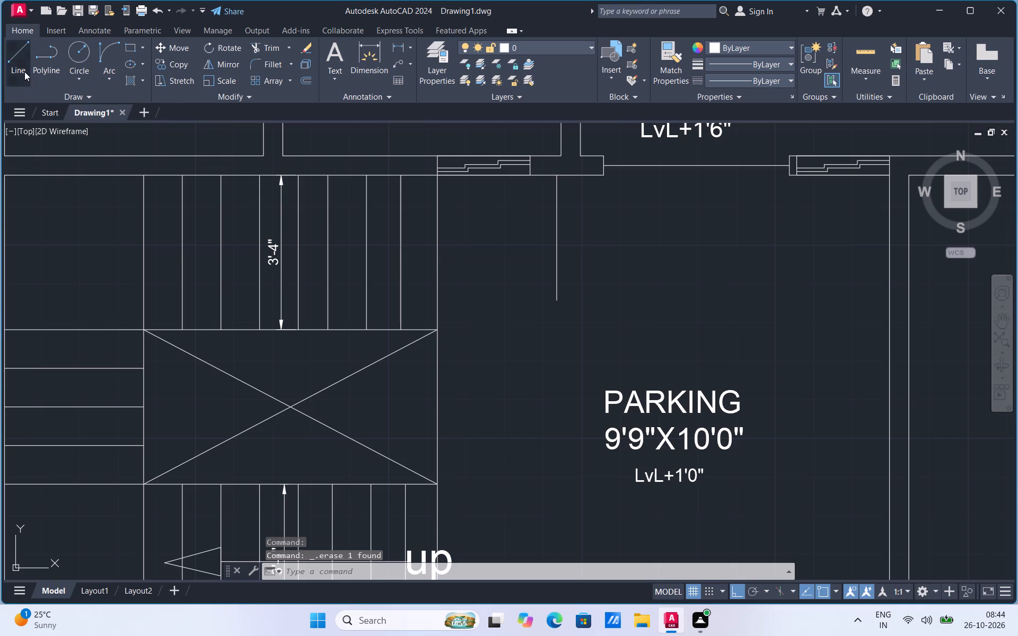
{"action": "left_click", "coordinate": [436, 277]}
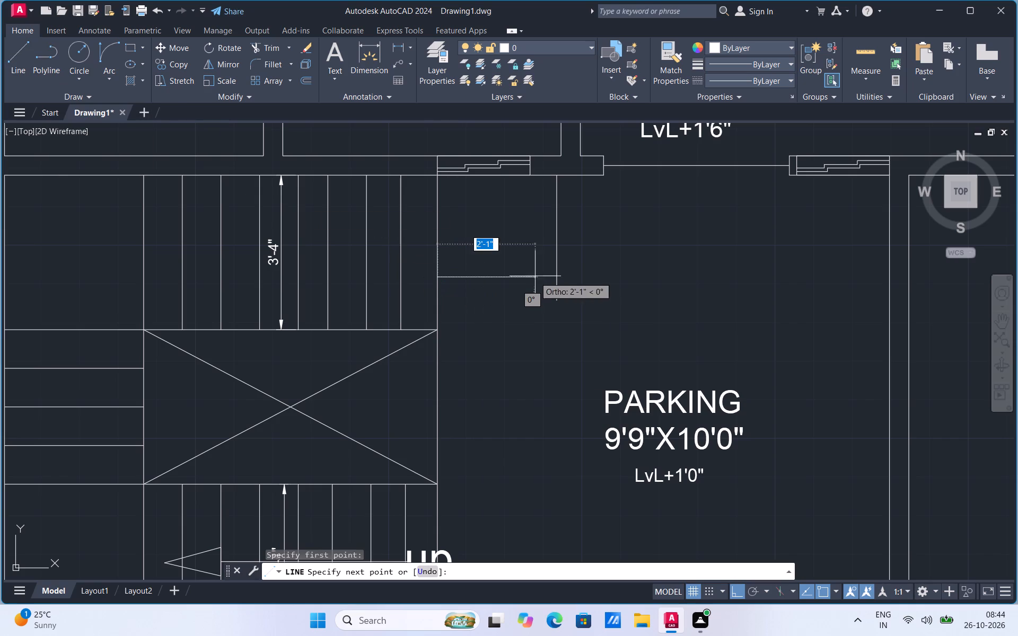
{"action": "left_click", "coordinate": [555, 275]}
{"action": "left_click", "coordinate": [267, 51]}
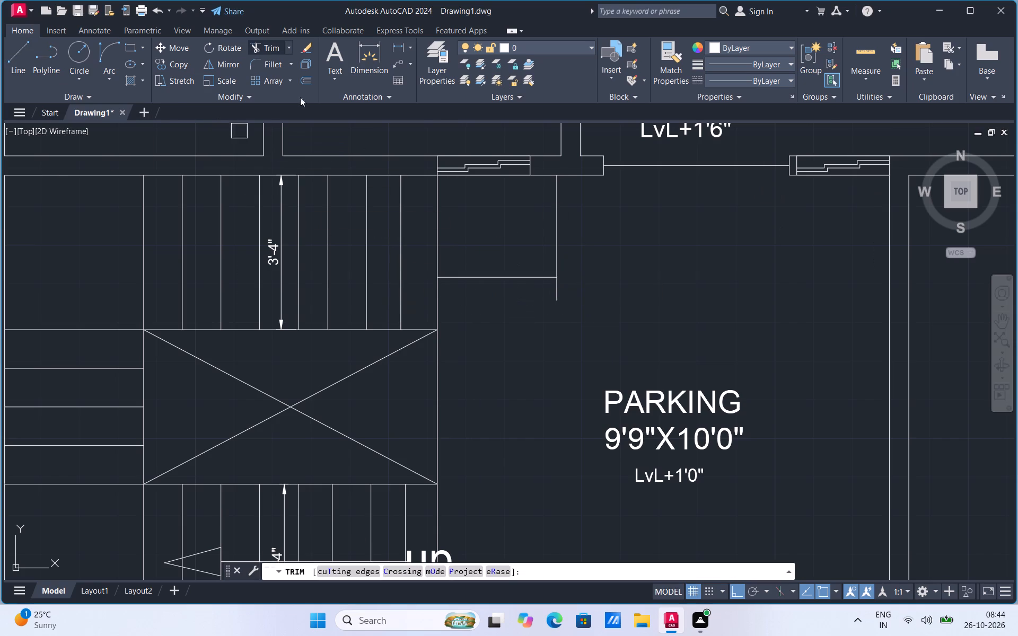
{"action": "left_click", "coordinate": [561, 291]}
Draw a basin ellipse inside the new corner rectangle with half-axes of about 9" horizontally and 1' vertically.
{"action": "scroll", "coordinate": [567, 226], "scroll_direction": "up", "scroll_amount": 1}
{"action": "left_click", "coordinate": [139, 64]}
{"action": "left_click_drag", "start_coordinate": [139, 81], "coordinate": [146, 83]}
{"action": "left_click", "coordinate": [448, 224]}
{"action": "left_click", "coordinate": [506, 180]}
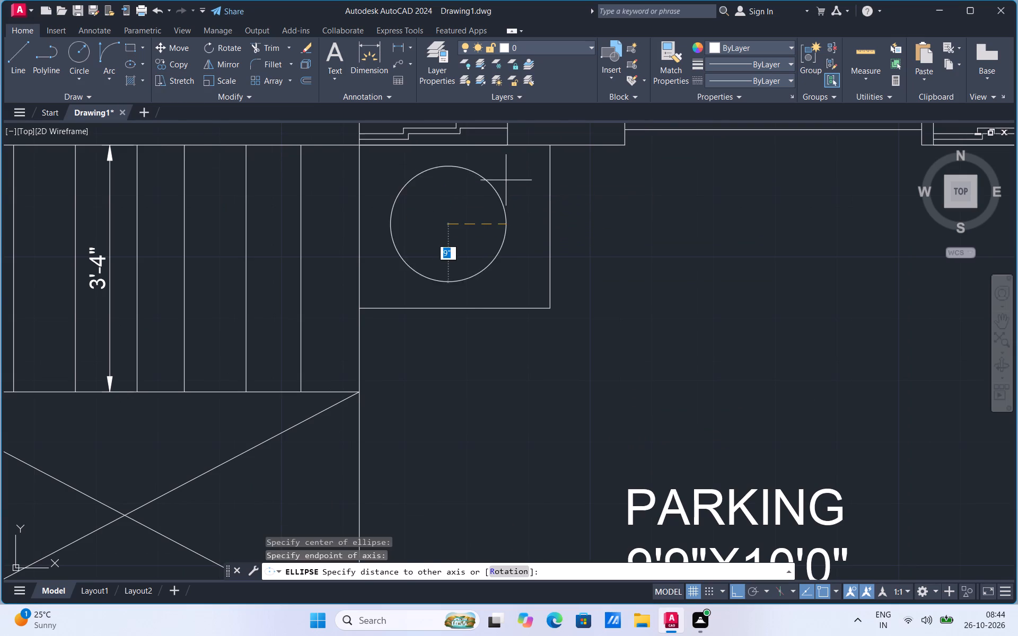
{"action": "left_click", "coordinate": [525, 160]}
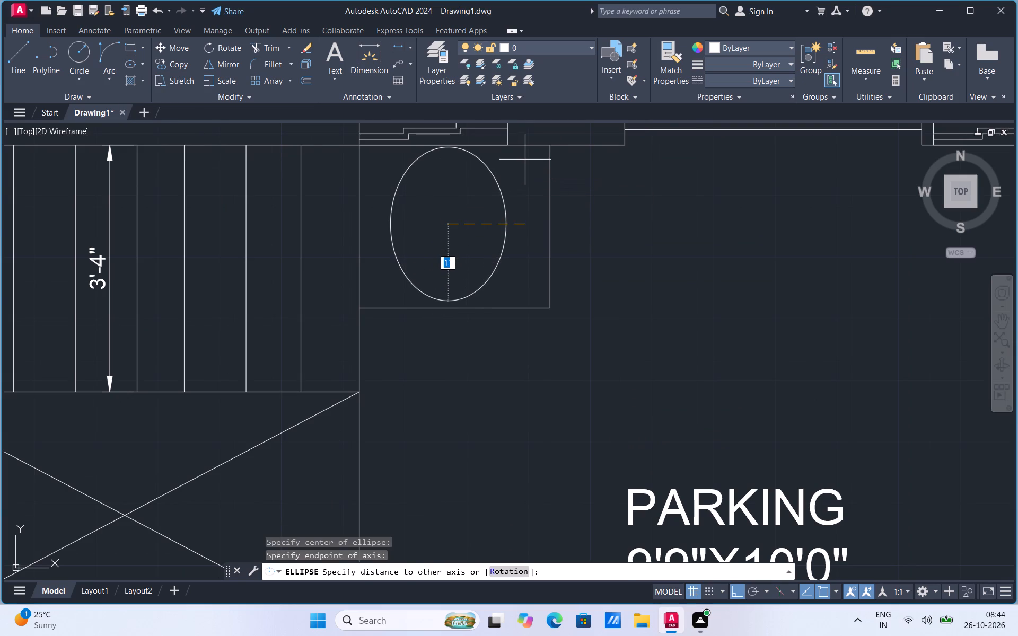
Rotate the basin ellipse to 270° so its long axis runs horizontally.
{"action": "left_click", "coordinate": [508, 195]}
{"action": "right_click", "coordinate": [508, 195]}
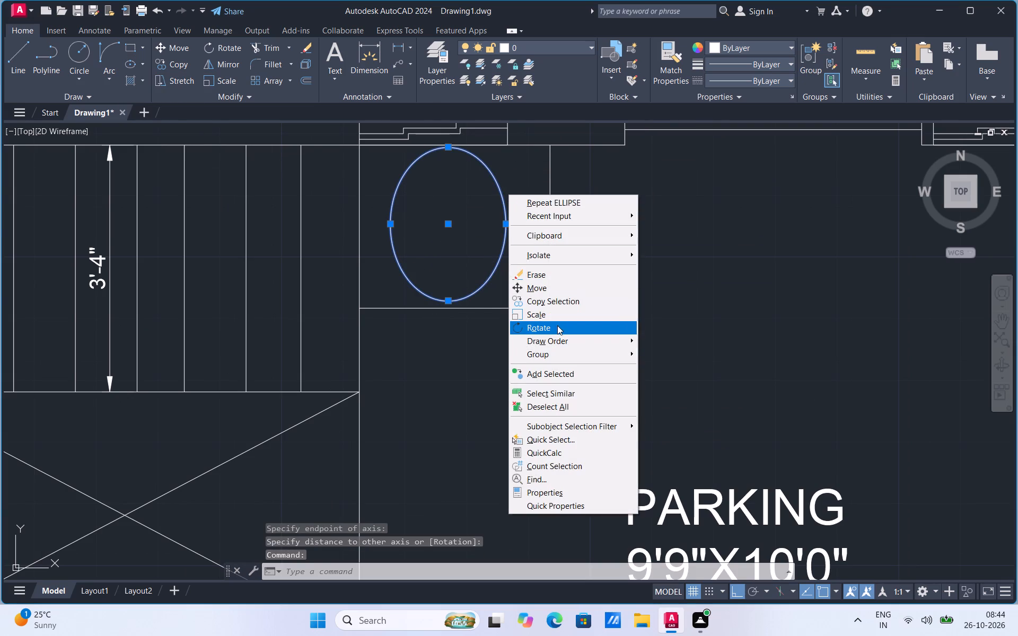
{"action": "left_click", "coordinate": [557, 325]}
{"action": "left_click", "coordinate": [492, 306]}
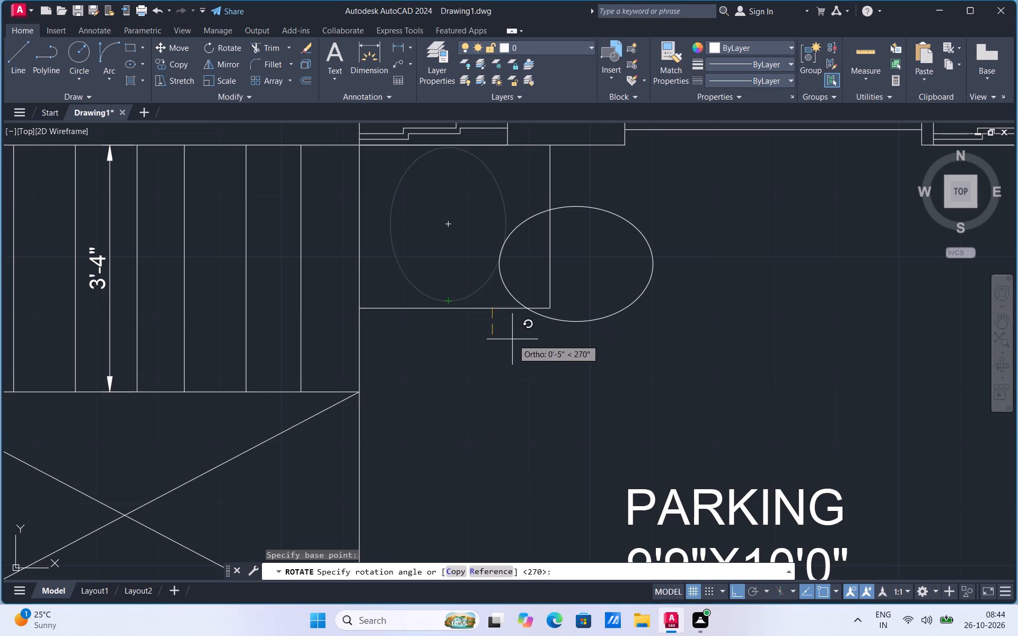
{"action": "left_click", "coordinate": [512, 339]}
Move the rotated ellipse back inside the corner rectangle, clear of its lower edge.
{"action": "left_click", "coordinate": [501, 275]}
{"action": "right_click", "coordinate": [501, 275]}
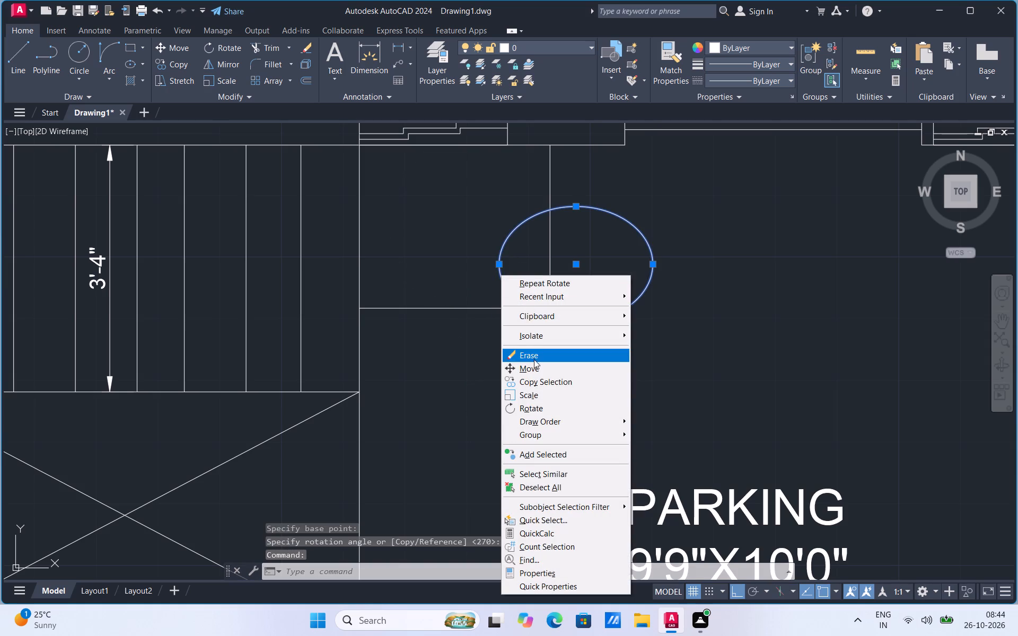
{"action": "left_click", "coordinate": [533, 365]}
{"action": "left_click", "coordinate": [551, 269]}
{"action": "left_click", "coordinate": [436, 233]}
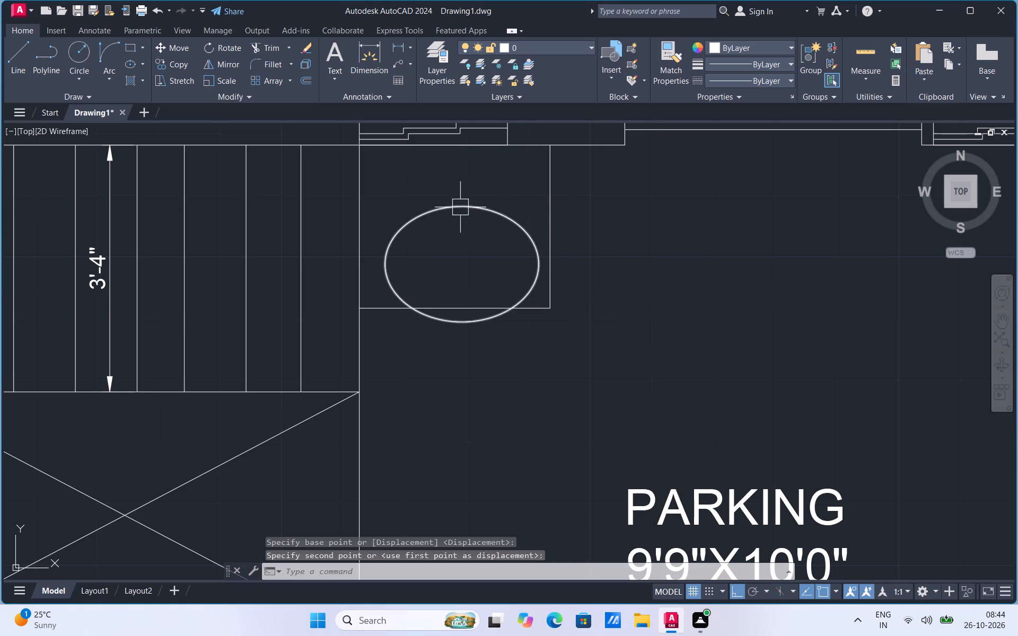
{"action": "left_click", "coordinate": [460, 207]}
{"action": "right_click", "coordinate": [460, 207]}
{"action": "left_click", "coordinate": [493, 304]}
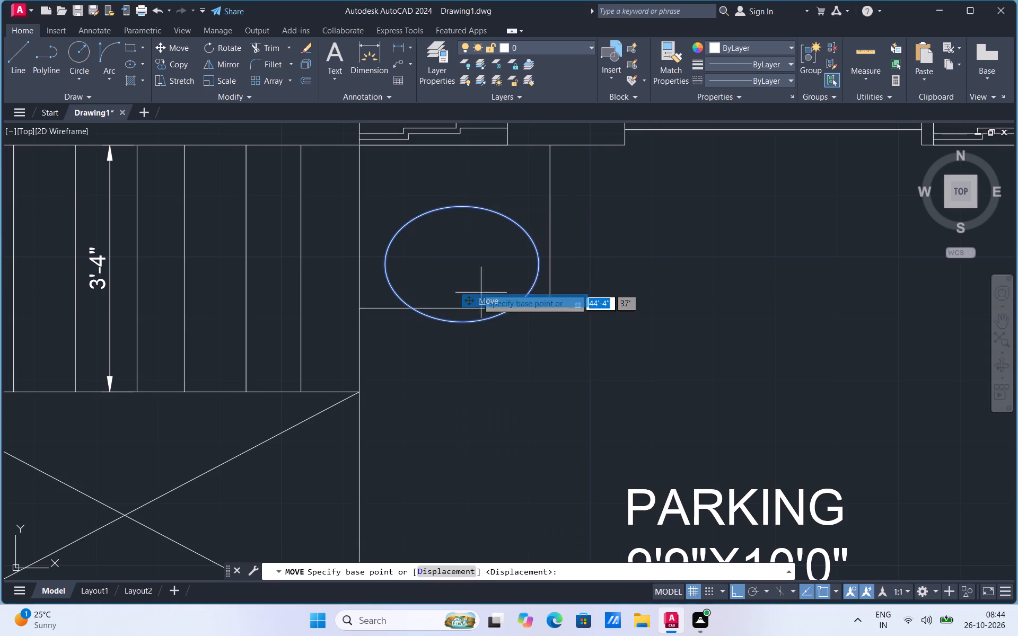
{"action": "left_click", "coordinate": [453, 267]}
{"action": "left_click", "coordinate": [447, 226]}
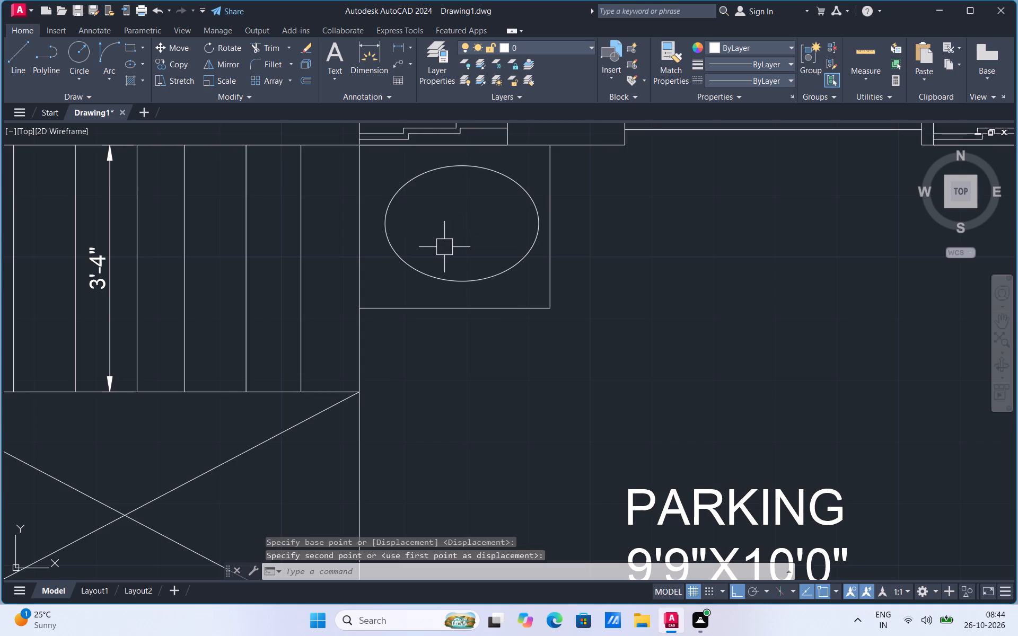
Turn Ortho off and shift the ellipse slightly down and toward the staircase, leaving space between it and the upper wall.
{"action": "scroll", "coordinate": [456, 138], "scroll_direction": "up", "scroll_amount": 2}
{"action": "left_click", "coordinate": [441, 205]}
{"action": "right_click", "coordinate": [441, 205]}
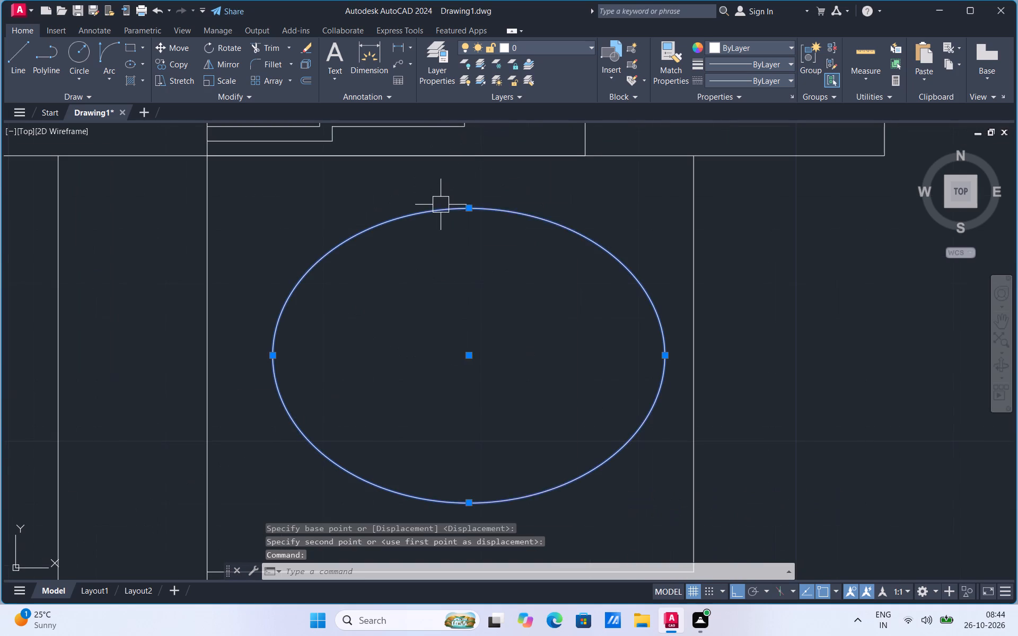
{"action": "left_click", "coordinate": [469, 302]}
{"action": "left_click", "coordinate": [469, 312]}
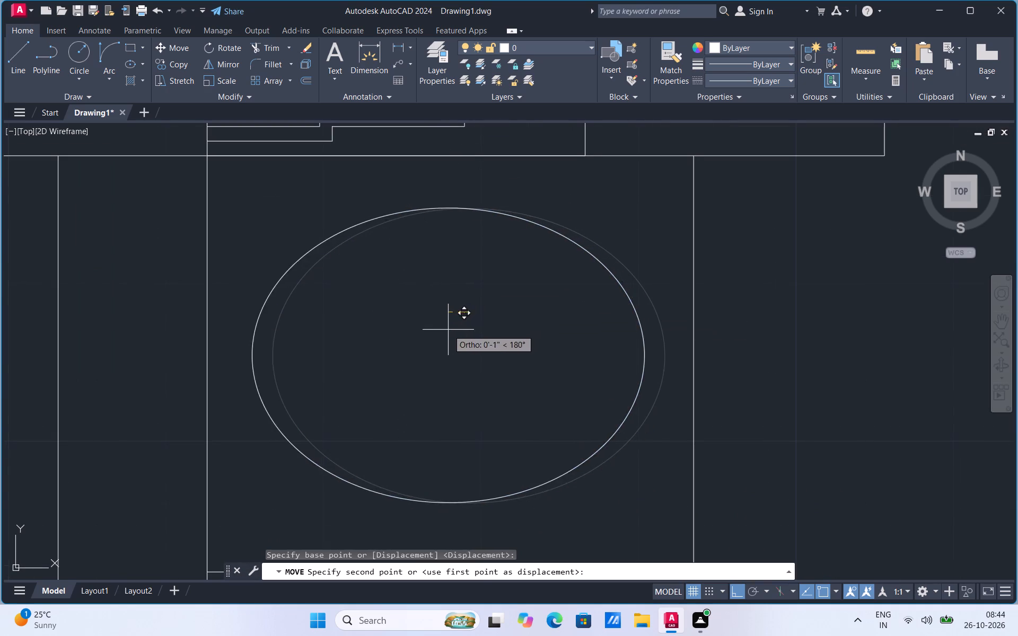
{"action": "left_click", "coordinate": [739, 593]}
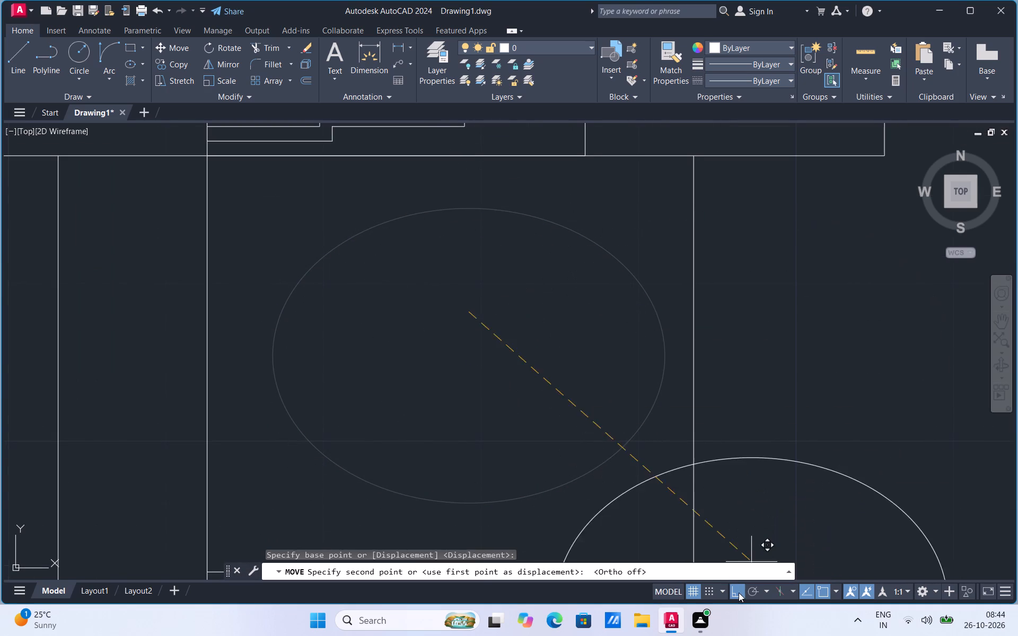
{"action": "left_click", "coordinate": [456, 350]}
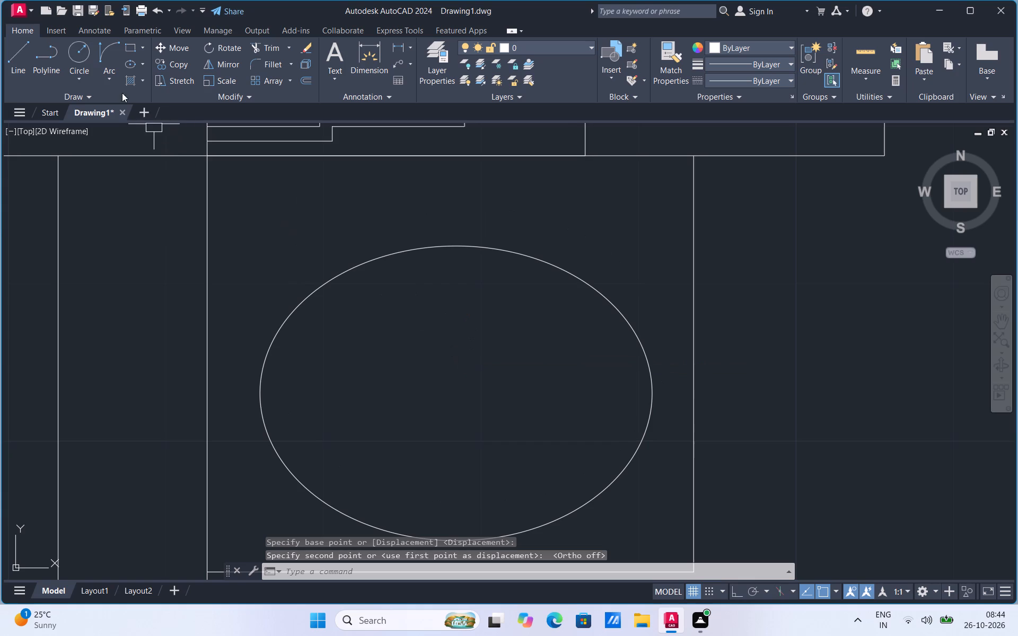
Draw a small tap-hole circle between the basin ellipse and the wall, toward the staircase side.
{"action": "left_click", "coordinate": [75, 78]}
{"action": "left_click", "coordinate": [90, 94]}
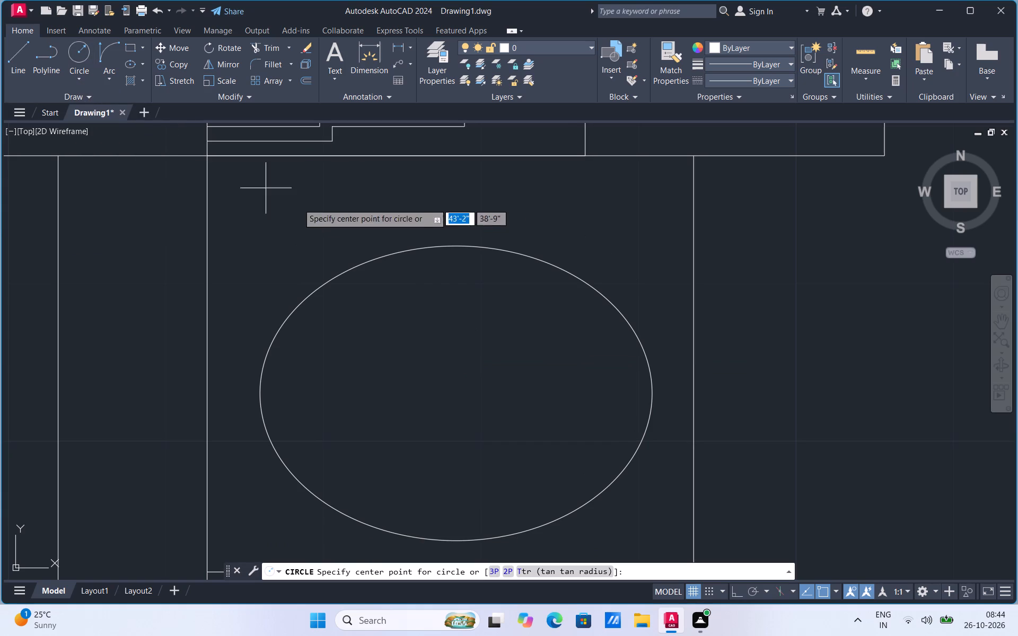
{"action": "left_click", "coordinate": [353, 209]}
{"action": "left_click", "coordinate": [365, 191]}
Copy the small circle twice along the same row above the basin, making three roughly evenly spaced circles.
{"action": "left_click", "coordinate": [374, 210]}
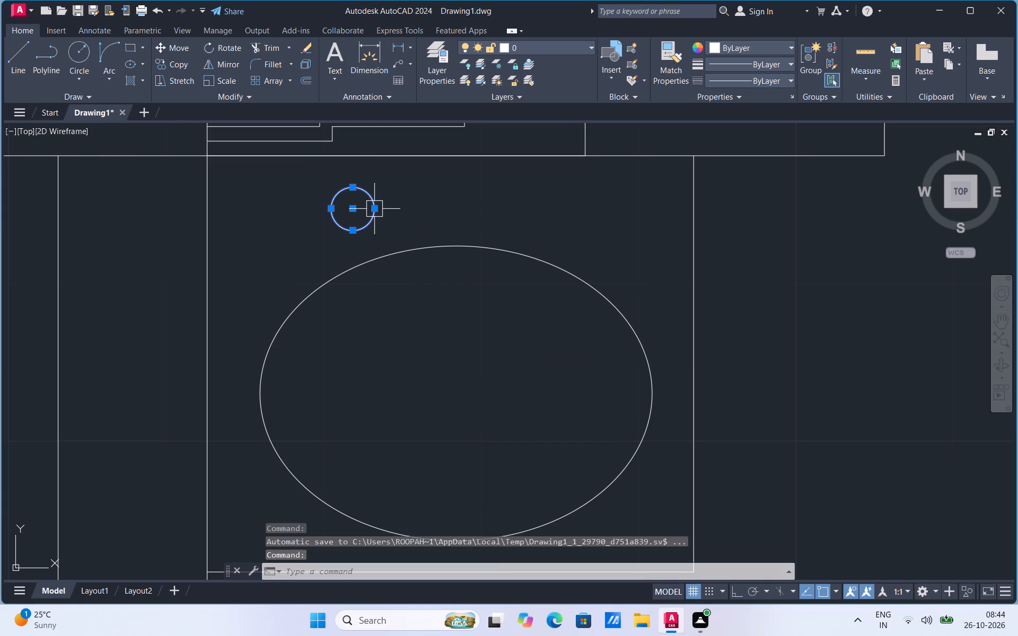
{"action": "right_click", "coordinate": [374, 210]}
{"action": "left_click", "coordinate": [419, 319]}
{"action": "left_click", "coordinate": [380, 222]}
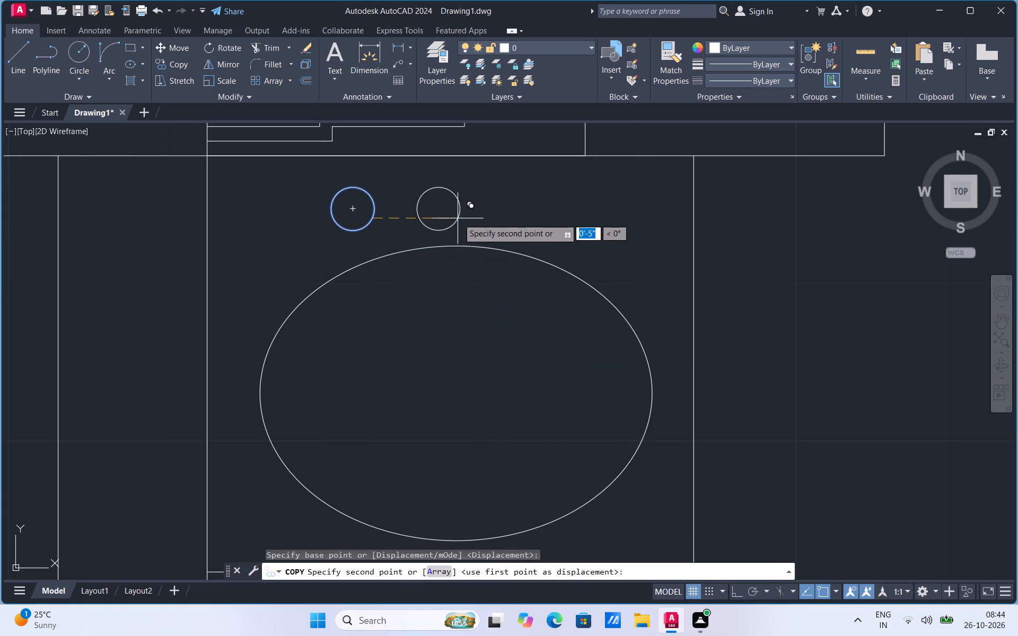
{"action": "left_click", "coordinate": [469, 218]}
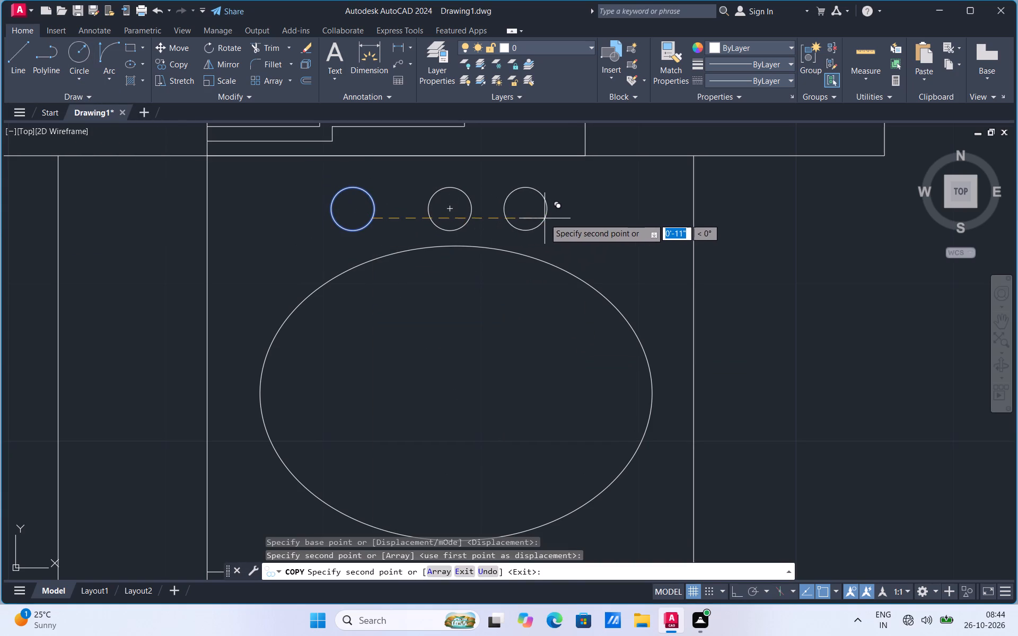
{"action": "left_click", "coordinate": [561, 219]}
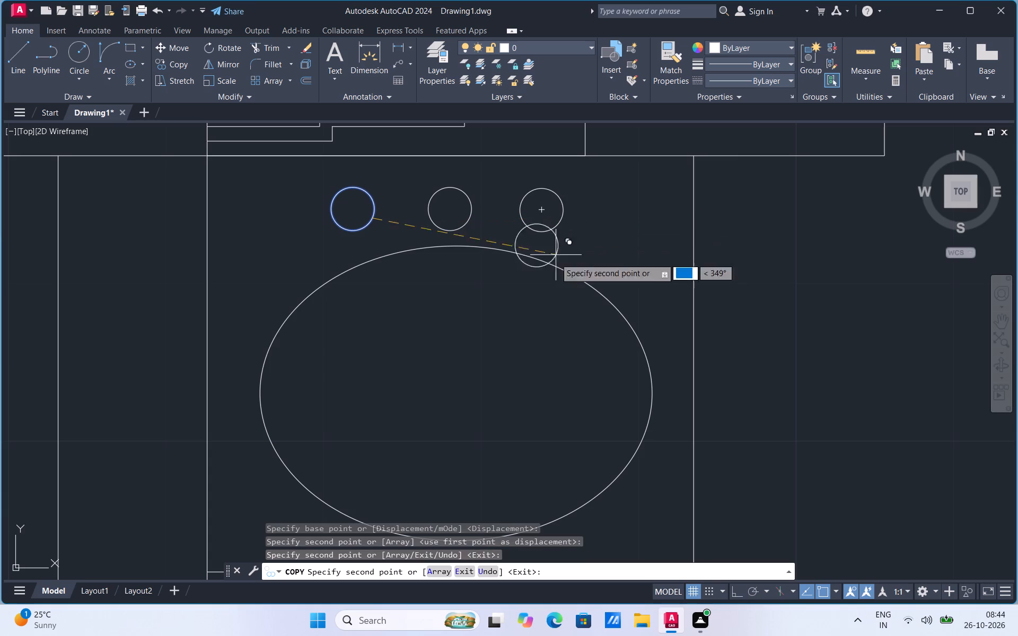
{"action": "key", "text": "Escape"}
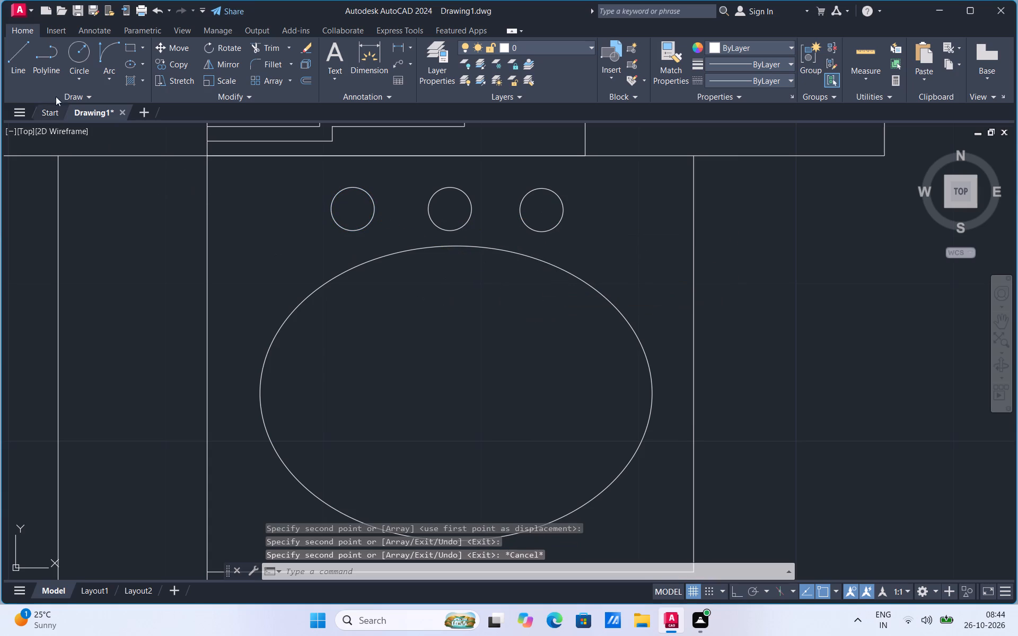
Draw a vertical line about 9" long from the middle circle's left quadrant down into the basin ellipse.
{"action": "left_click", "coordinate": [19, 71]}
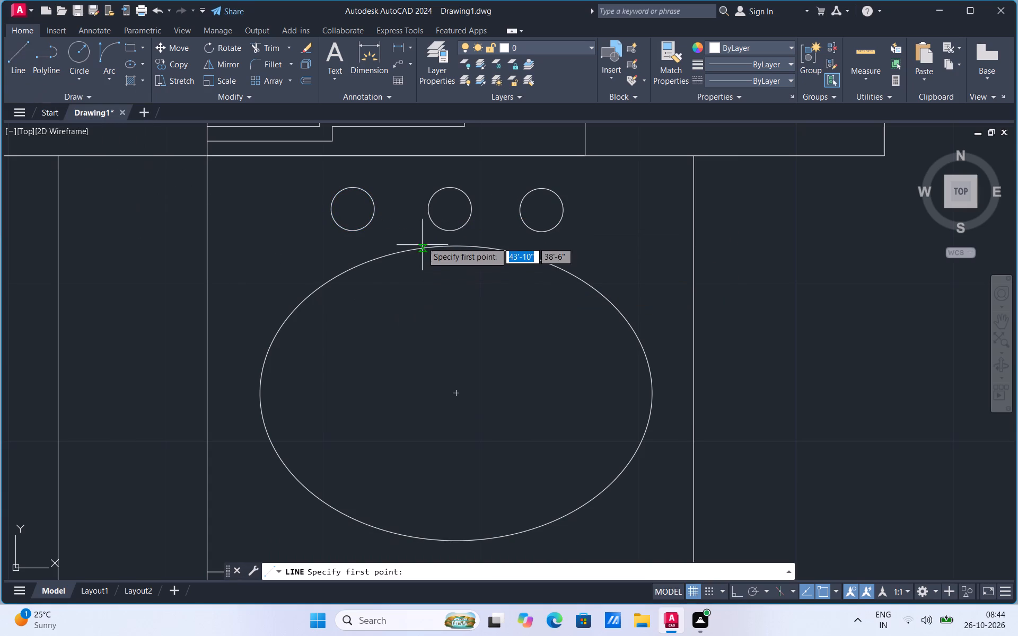
{"action": "left_click", "coordinate": [427, 210]}
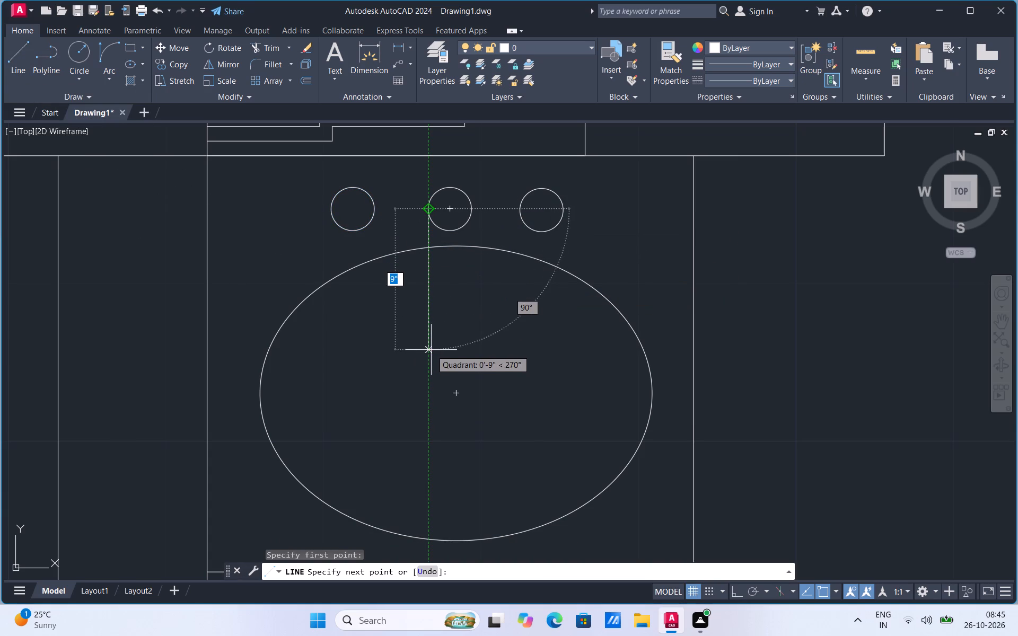
{"action": "left_click", "coordinate": [431, 349]}
{"action": "key", "text": "Escape"}
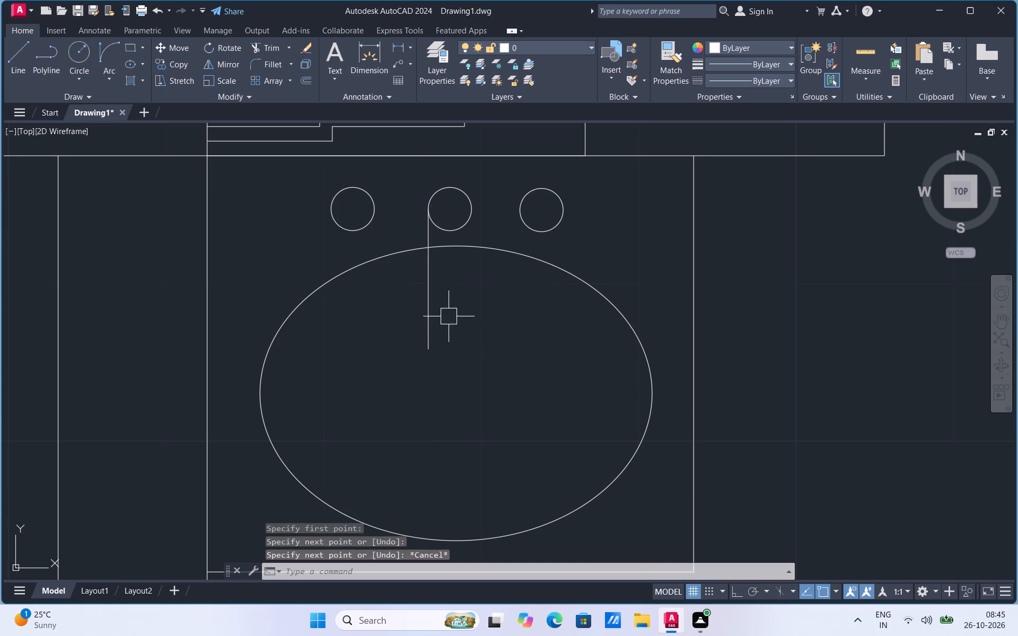
Copy the vertical tap line, using its upper end on the middle circle as the base point.
{"action": "left_click", "coordinate": [434, 300]}
{"action": "right_click", "coordinate": [434, 300]}
{"action": "left_click", "coordinate": [463, 394]}
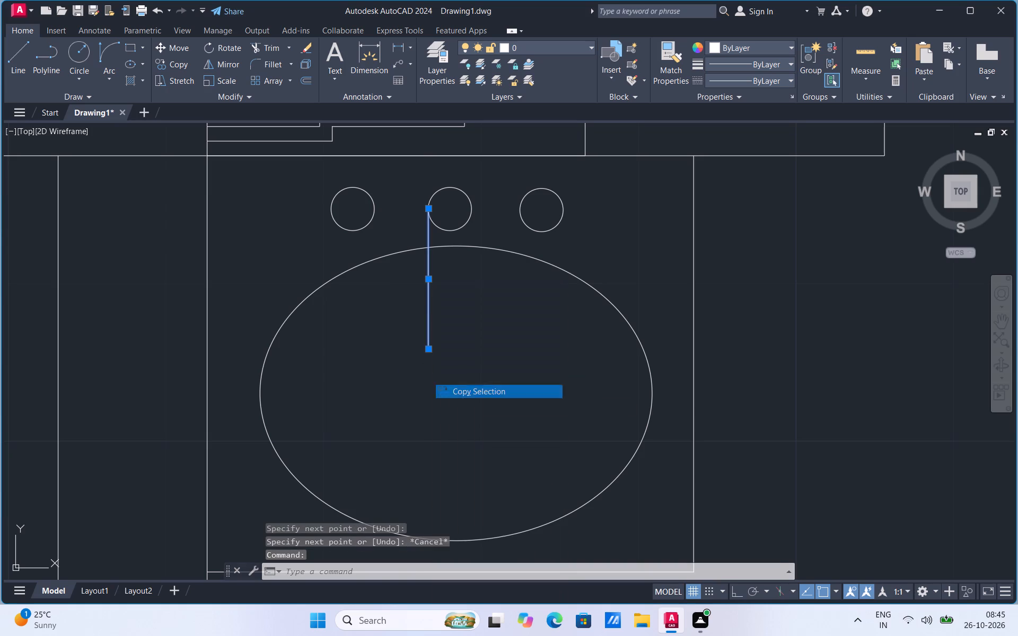
{"action": "left_click", "coordinate": [431, 211]}
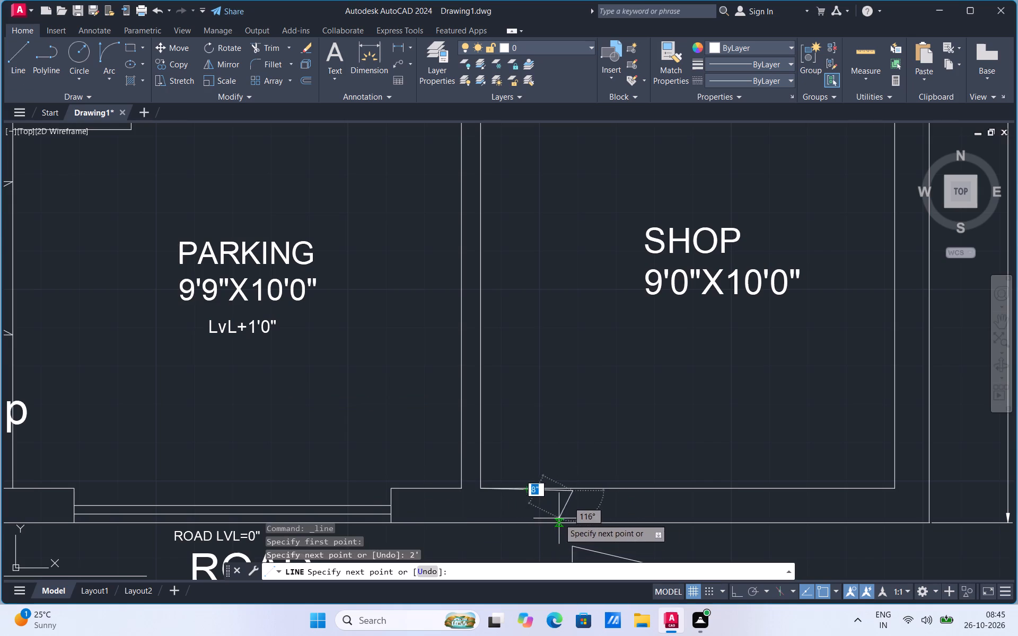
Cancel the line in progress and erase the slightly slanted 2' line along the shop's front wall.
{"action": "scroll", "coordinate": [598, 529], "scroll_direction": "up", "scroll_amount": 1}
{"action": "key", "text": "Escape"}
{"action": "scroll", "coordinate": [551, 486], "scroll_direction": "up", "scroll_amount": 1}
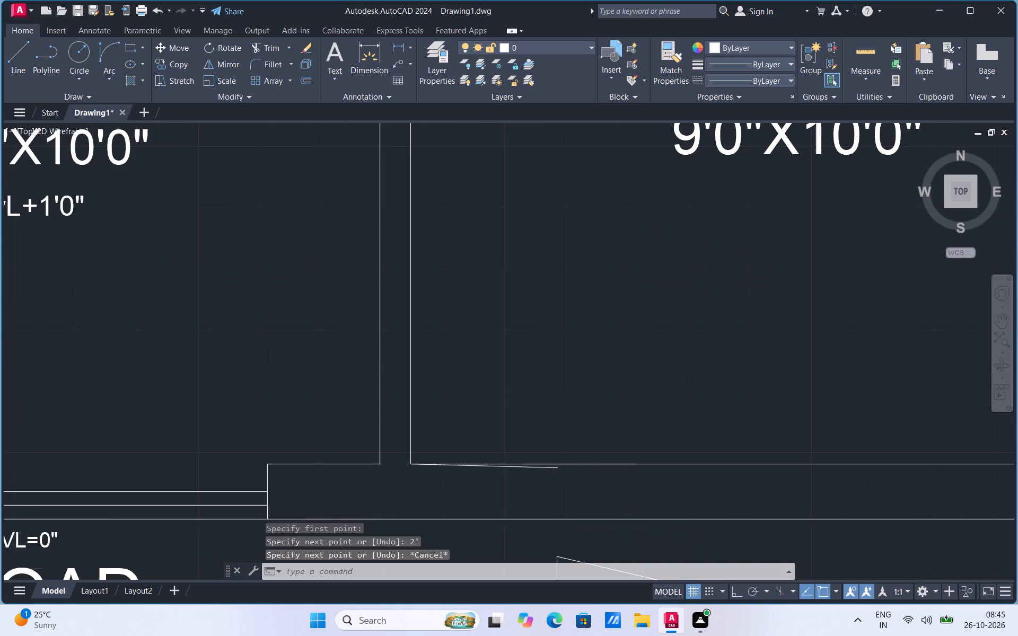
{"action": "left_click", "coordinate": [551, 463]}
{"action": "key", "text": "Delete"}
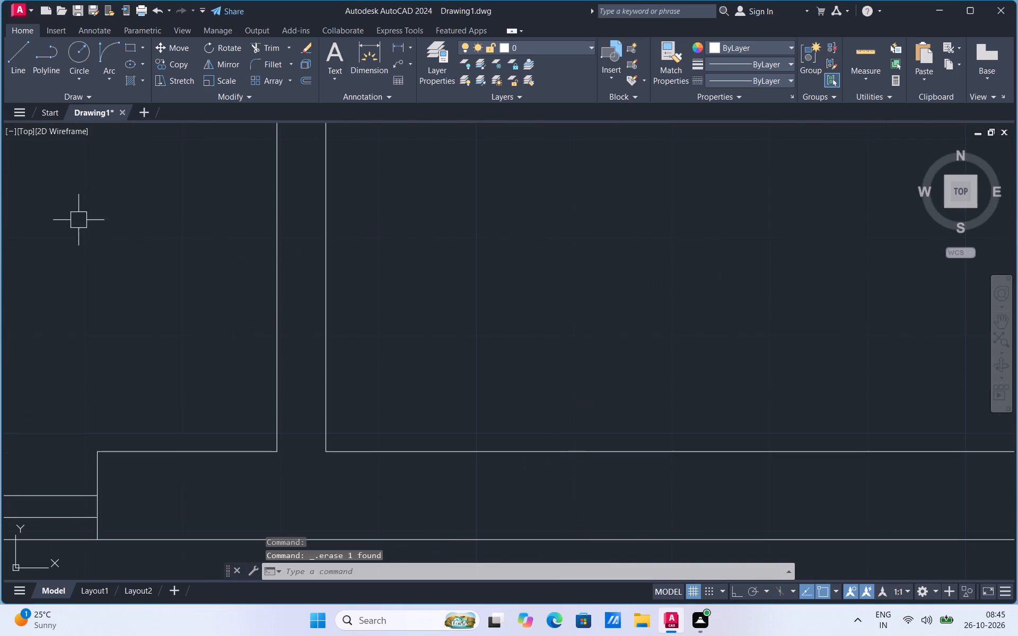
Draw a line across the shop's front wall, 1'6" from the shop's inner corner beside the parking, and erase the 1'6" guide segment.
{"action": "left_click", "coordinate": [12, 78]}
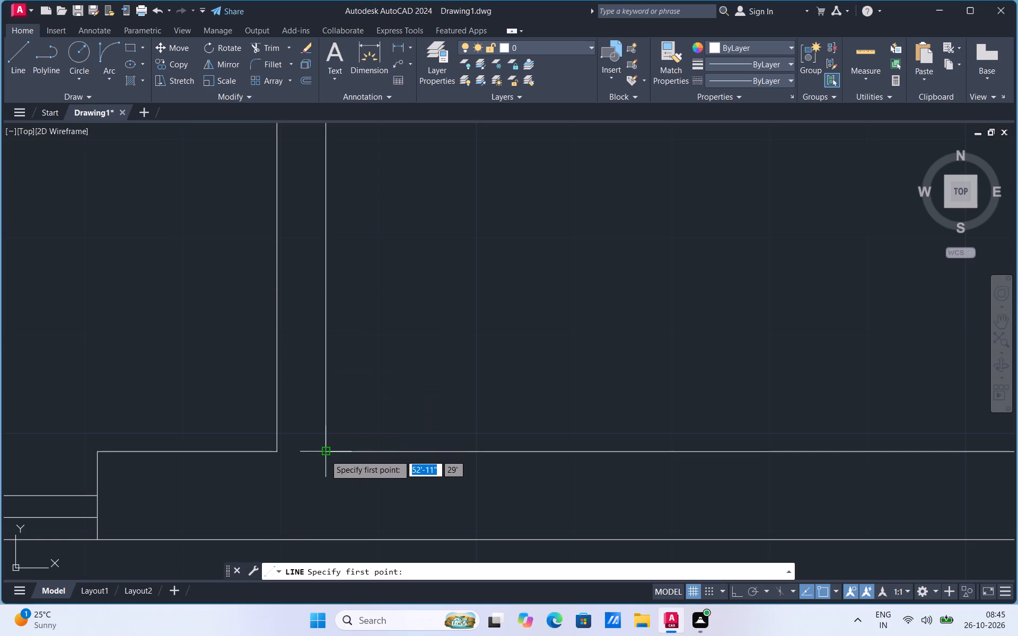
{"action": "left_click", "coordinate": [326, 455]}
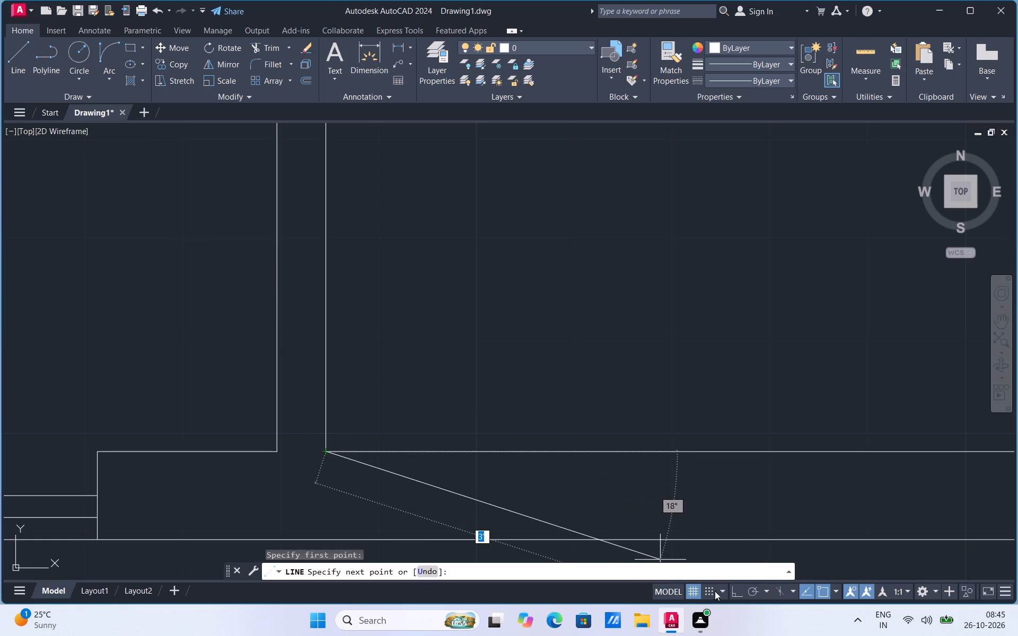
{"action": "left_click", "coordinate": [734, 589]}
{"action": "type", "text": "1'6\""}
{"action": "key", "text": "Return"}
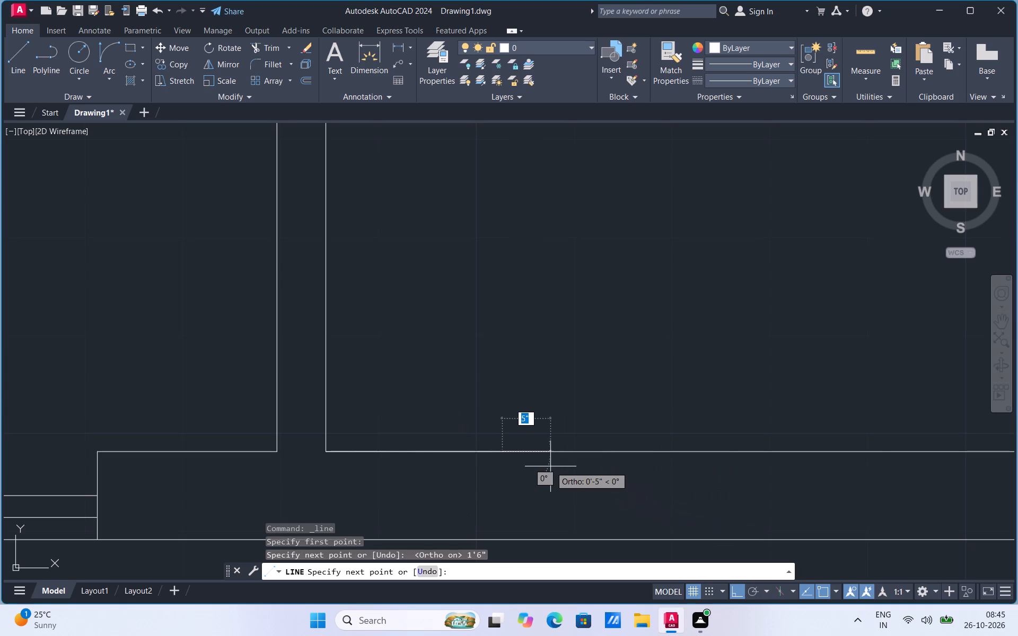
{"action": "scroll", "coordinate": [451, 426], "scroll_direction": "down", "scroll_amount": 1}
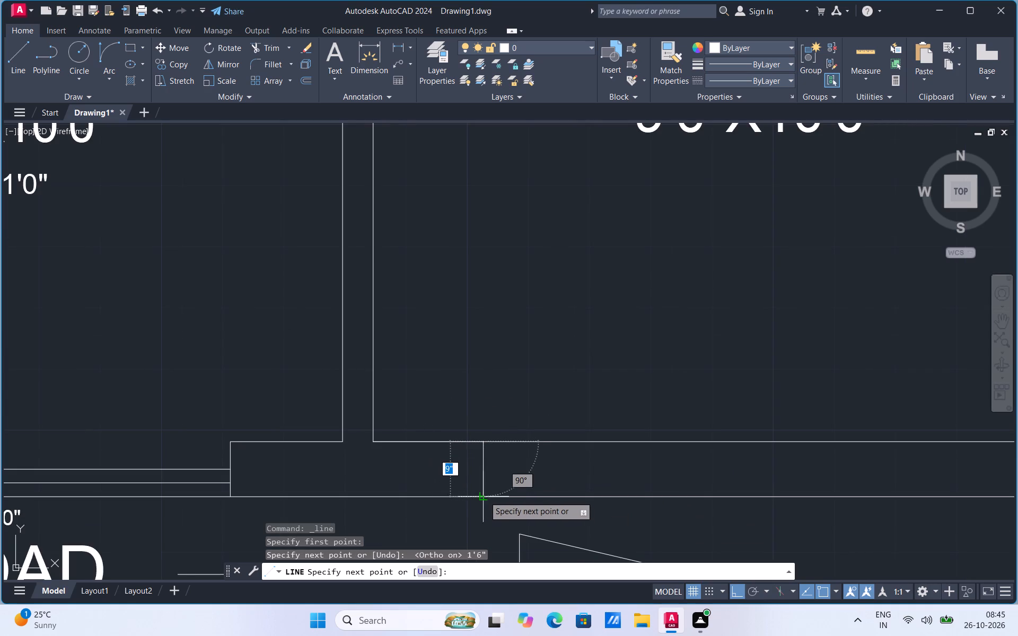
{"action": "left_click", "coordinate": [479, 498]}
{"action": "key", "text": "Escape"}
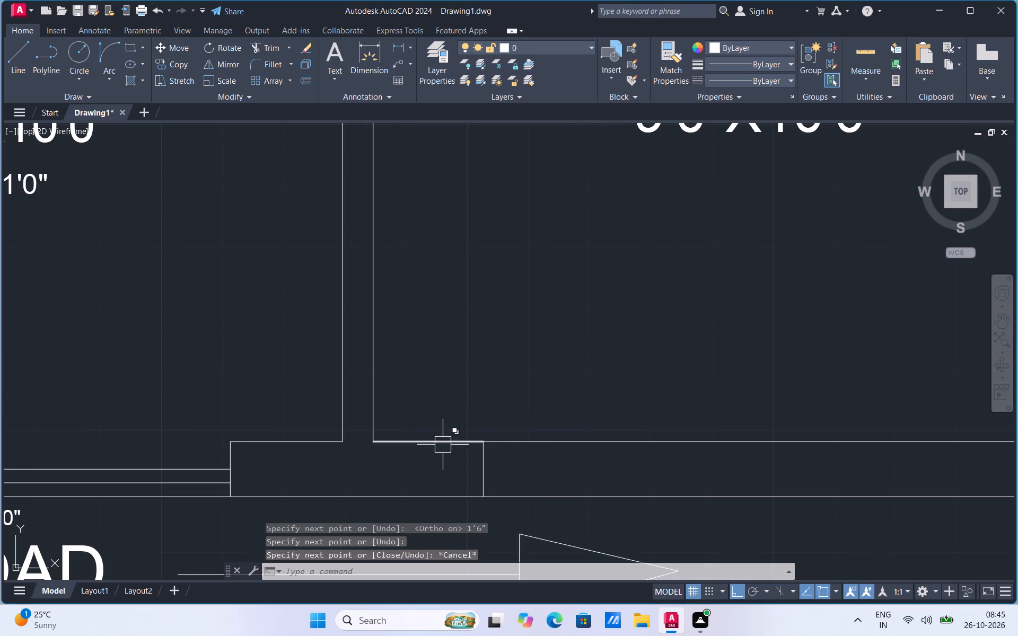
{"action": "left_click", "coordinate": [442, 444]}
{"action": "key", "text": "Delete"}
Move the short line across the shop's front wall 6" towards the parking side.
{"action": "scroll", "coordinate": [346, 439], "scroll_direction": "down", "scroll_amount": 3}
{"action": "scroll", "coordinate": [444, 448], "scroll_direction": "up", "scroll_amount": 2}
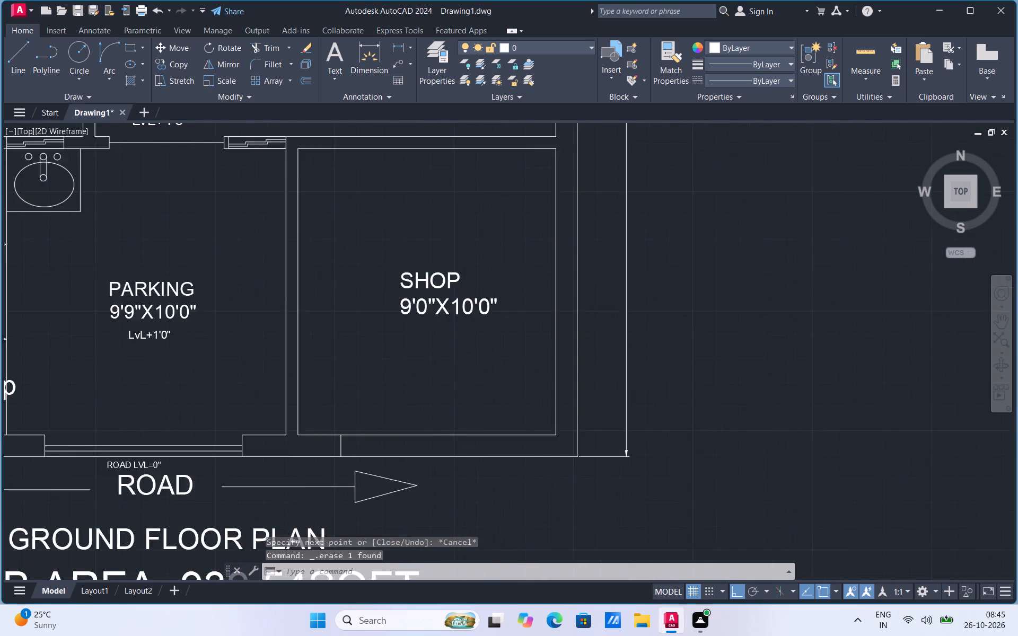
{"action": "scroll", "coordinate": [622, 452], "scroll_direction": "down", "scroll_amount": 1}
{"action": "scroll", "coordinate": [380, 443], "scroll_direction": "up", "scroll_amount": 2}
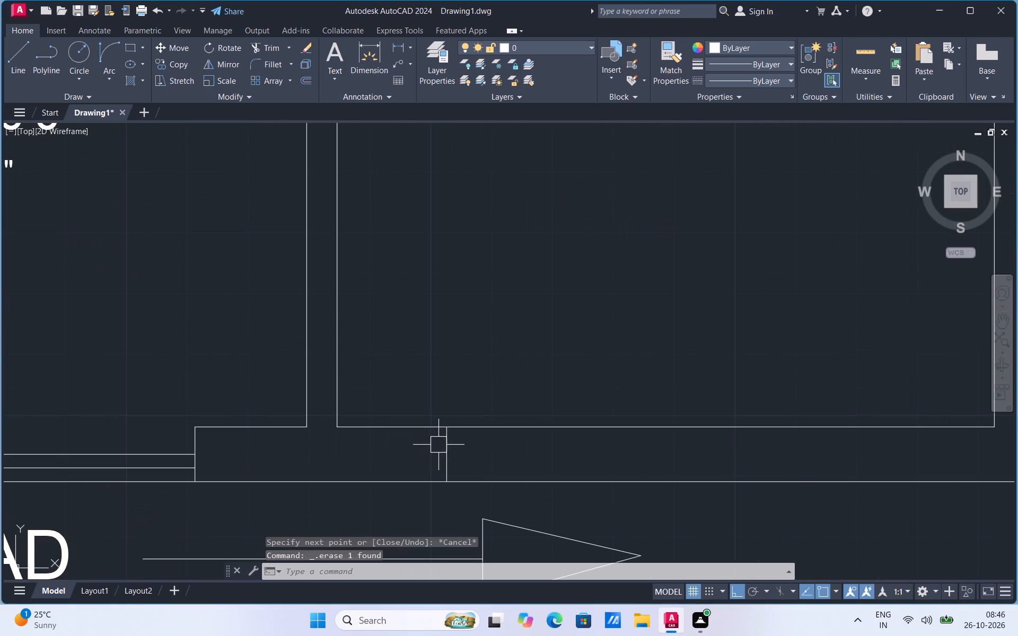
{"action": "left_click", "coordinate": [440, 446]}
{"action": "right_click", "coordinate": [440, 446]}
{"action": "left_click", "coordinate": [480, 218]}
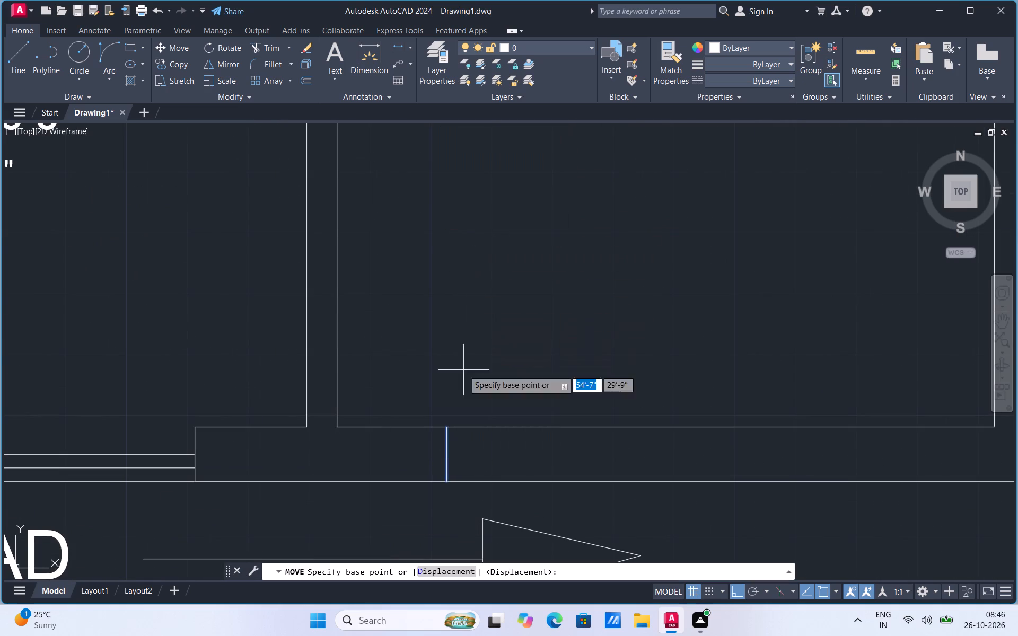
{"action": "left_click", "coordinate": [447, 427]}
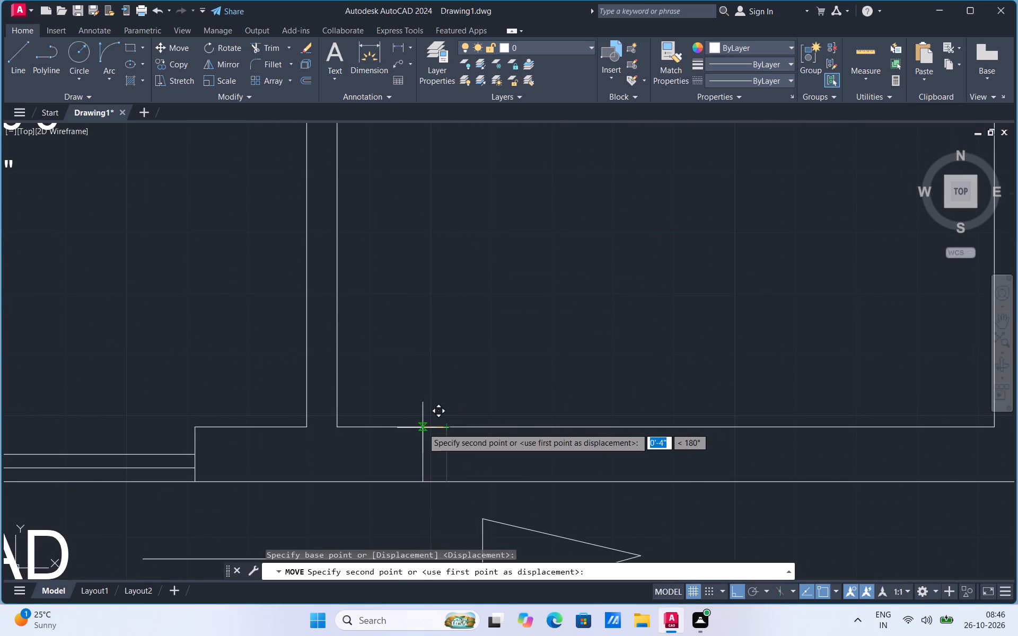
{"action": "key", "text": "6"}
{"action": "key", "text": "Return"}
Copy the short front-wall line from its upper end to the shop's opposite inner corner.
{"action": "scroll", "coordinate": [396, 449], "scroll_direction": "down", "scroll_amount": 2}
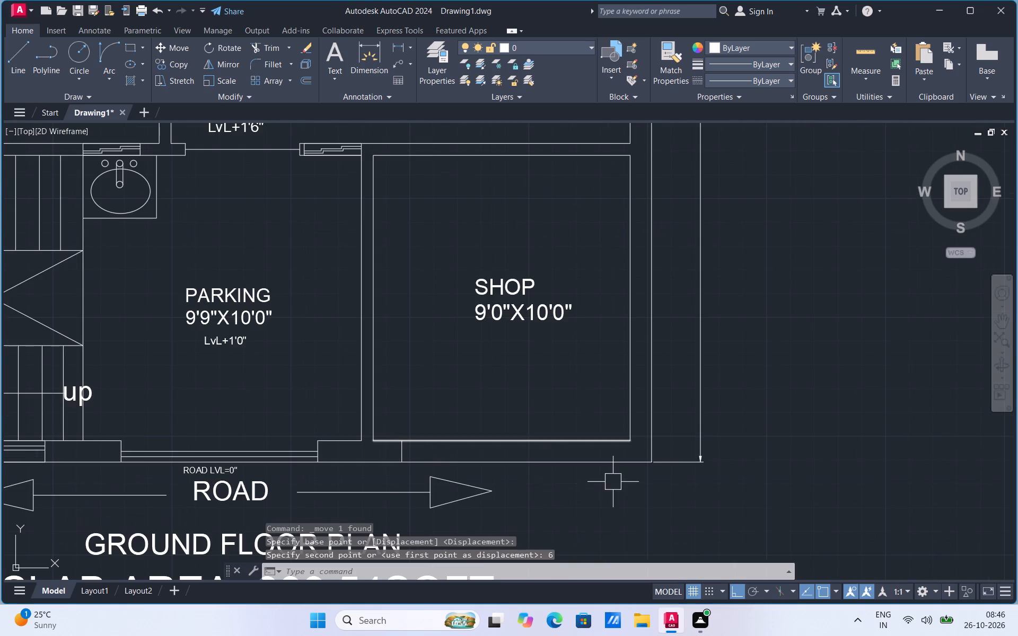
{"action": "scroll", "coordinate": [613, 479], "scroll_direction": "up", "scroll_amount": 1}
{"action": "left_click", "coordinate": [275, 432]}
{"action": "right_click", "coordinate": [275, 432]}
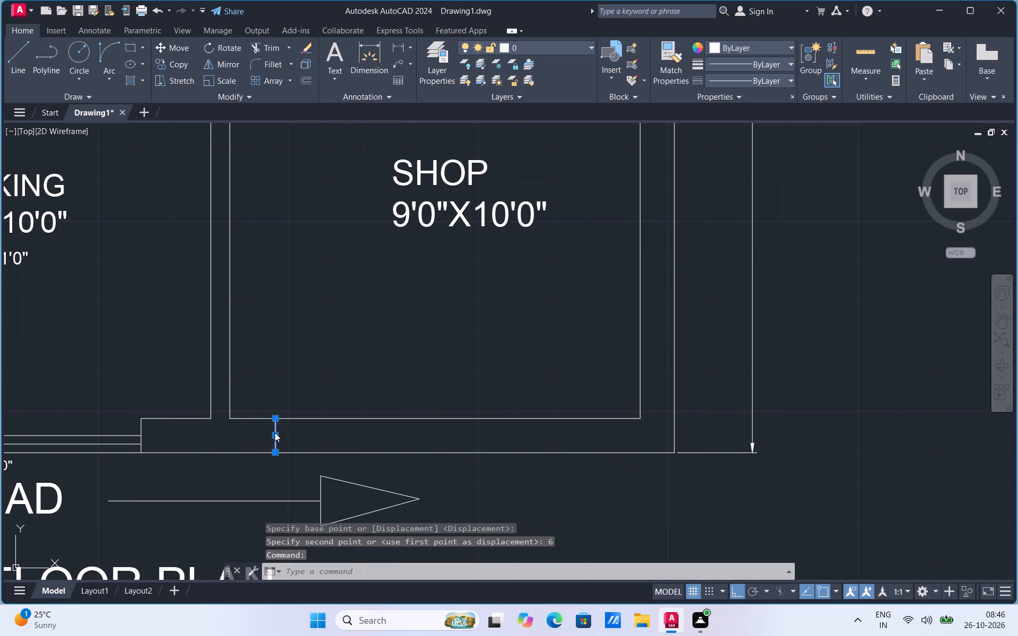
{"action": "left_click", "coordinate": [325, 225]}
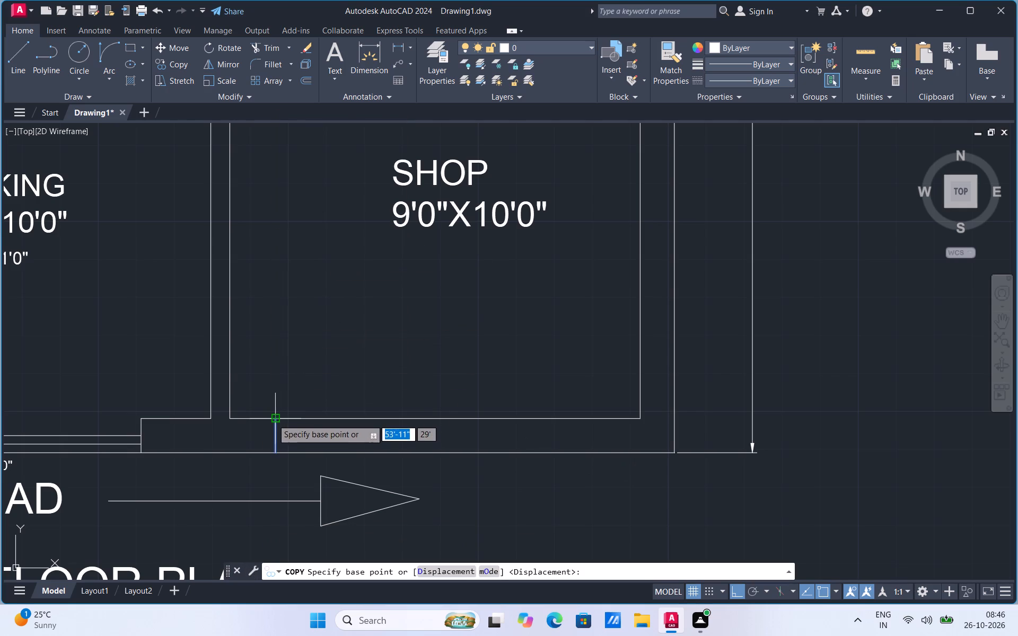
{"action": "left_click", "coordinate": [273, 419]}
{"action": "left_click", "coordinate": [637, 419]}
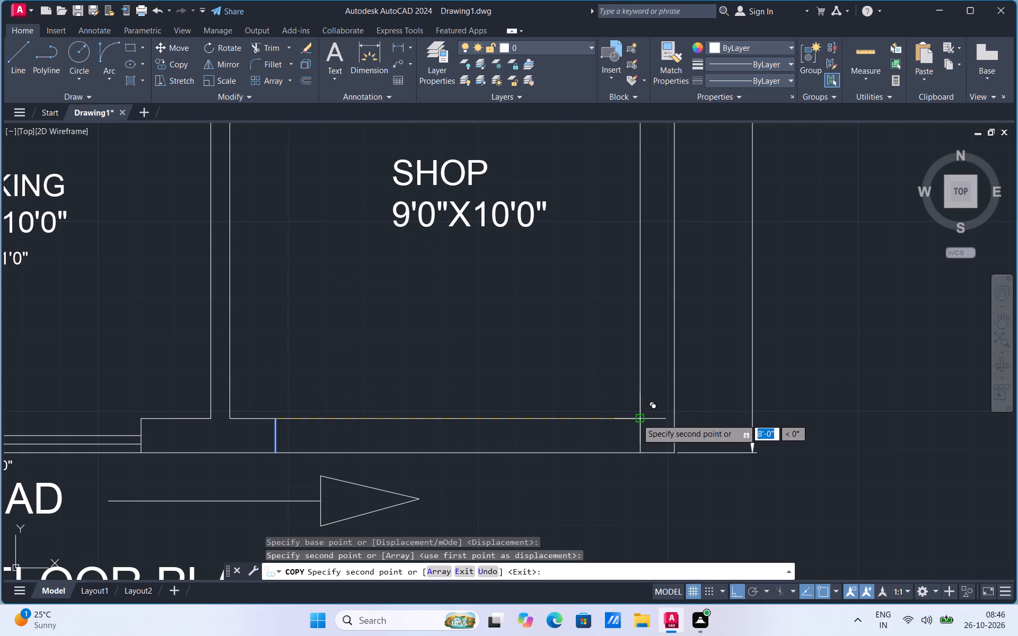
{"action": "key", "text": "Escape"}
Copy the short line at the shop's far inner corner 6" back along the front wall towards the parking.
{"action": "left_click", "coordinate": [642, 439]}
{"action": "right_click", "coordinate": [642, 439]}
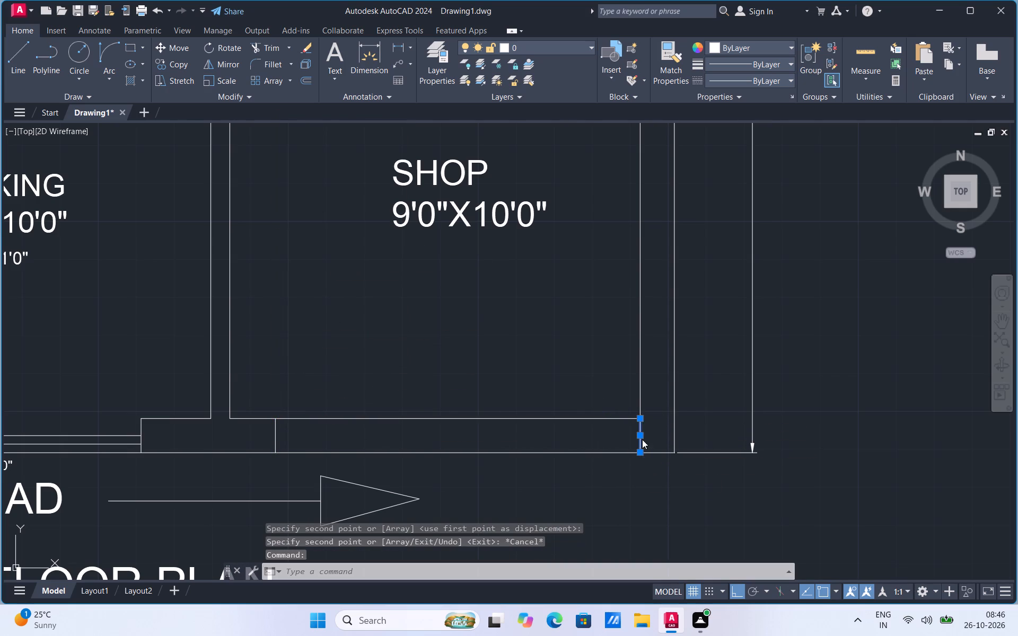
{"action": "left_click", "coordinate": [693, 228]}
{"action": "left_click", "coordinate": [637, 421]}
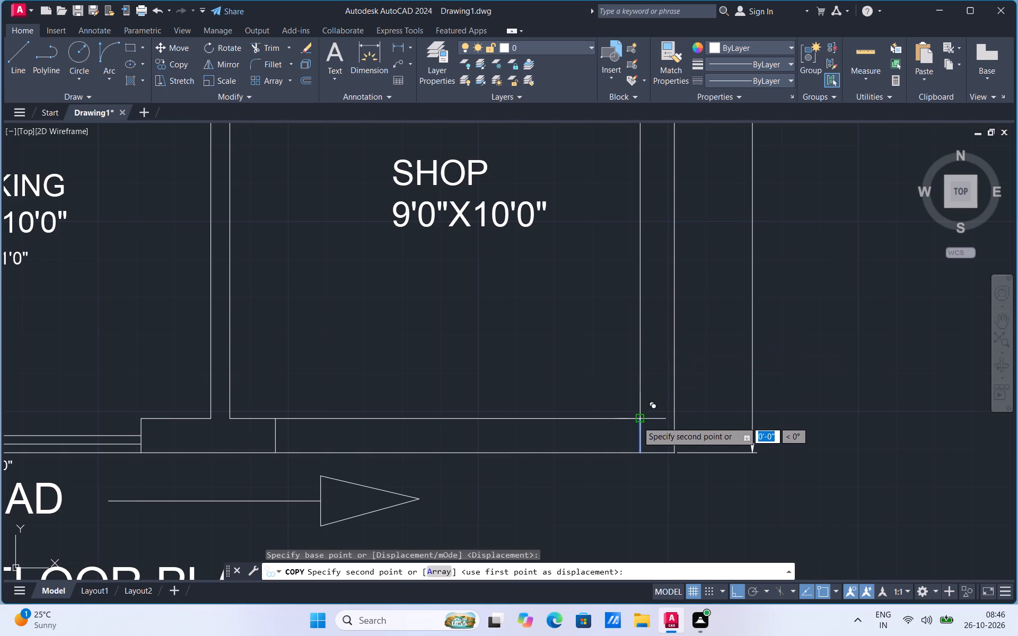
{"action": "key", "text": "6"}
{"action": "key", "text": "Return"}
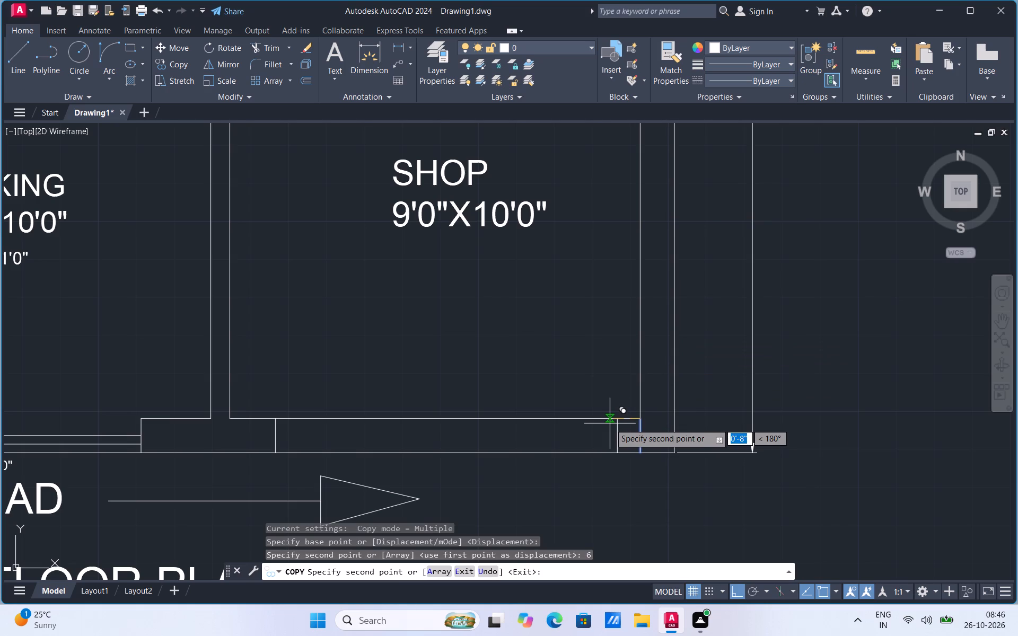
{"action": "key", "text": "Escape"}
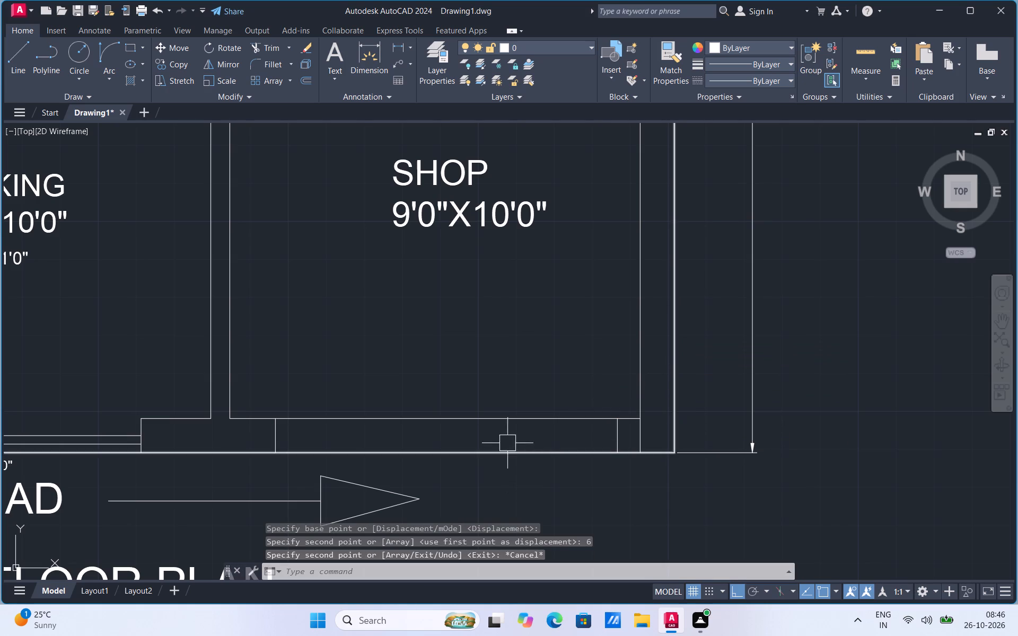
Add the multiline text "ROLLING SHUTTER" in the opening of the shop's front wall.
{"action": "left_click", "coordinate": [335, 77]}
{"action": "left_click", "coordinate": [348, 96]}
{"action": "scroll", "coordinate": [319, 437], "scroll_direction": "up", "scroll_amount": 1}
{"action": "left_click", "coordinate": [336, 421]}
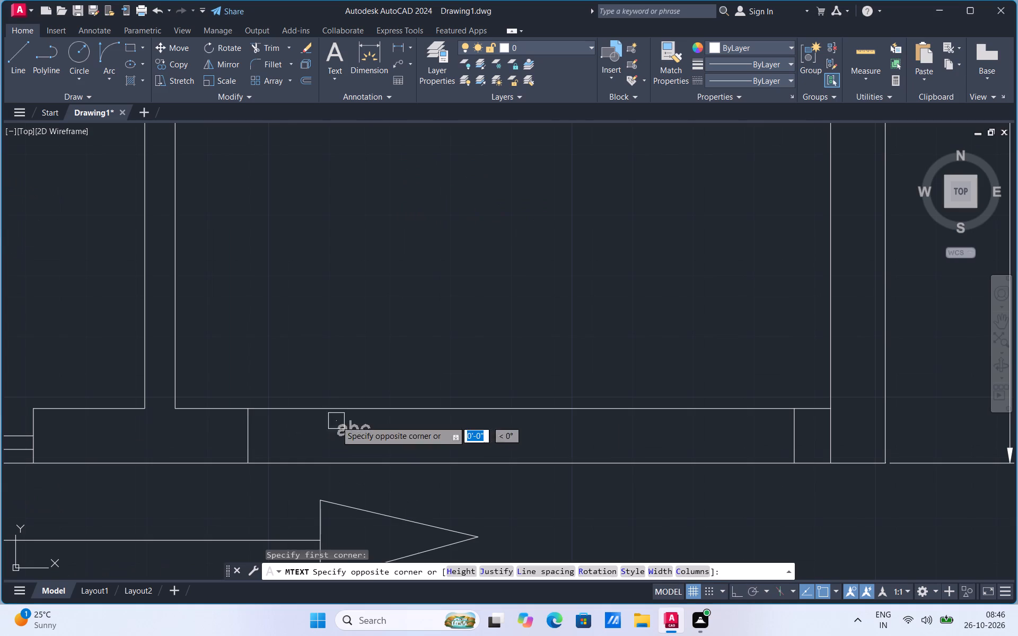
{"action": "left_click", "coordinate": [435, 441]}
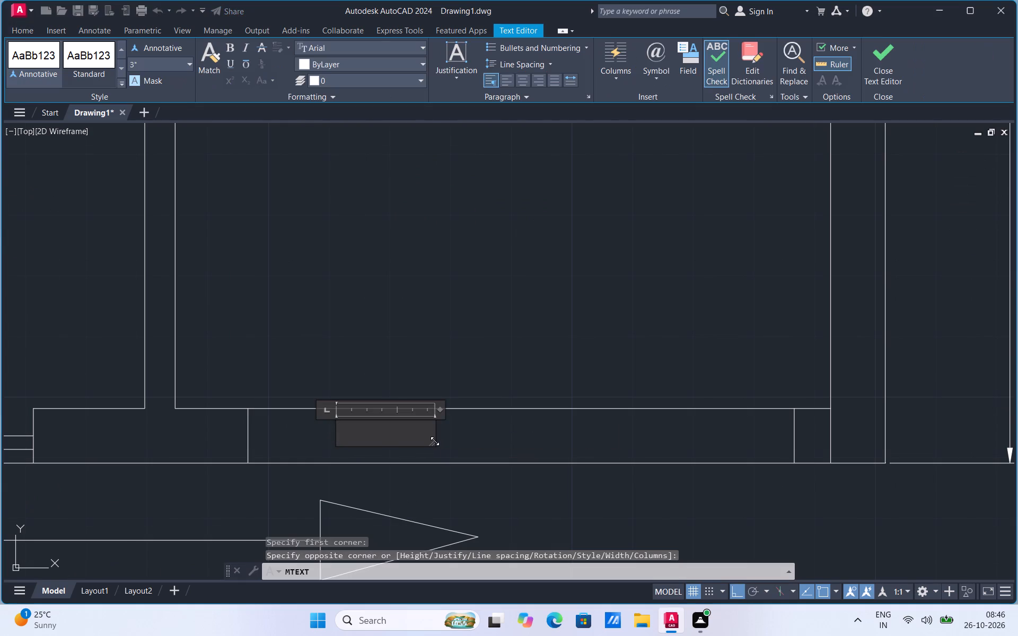
{"action": "type", "text": "ROLLING"}
{"action": "key", "text": "space"}
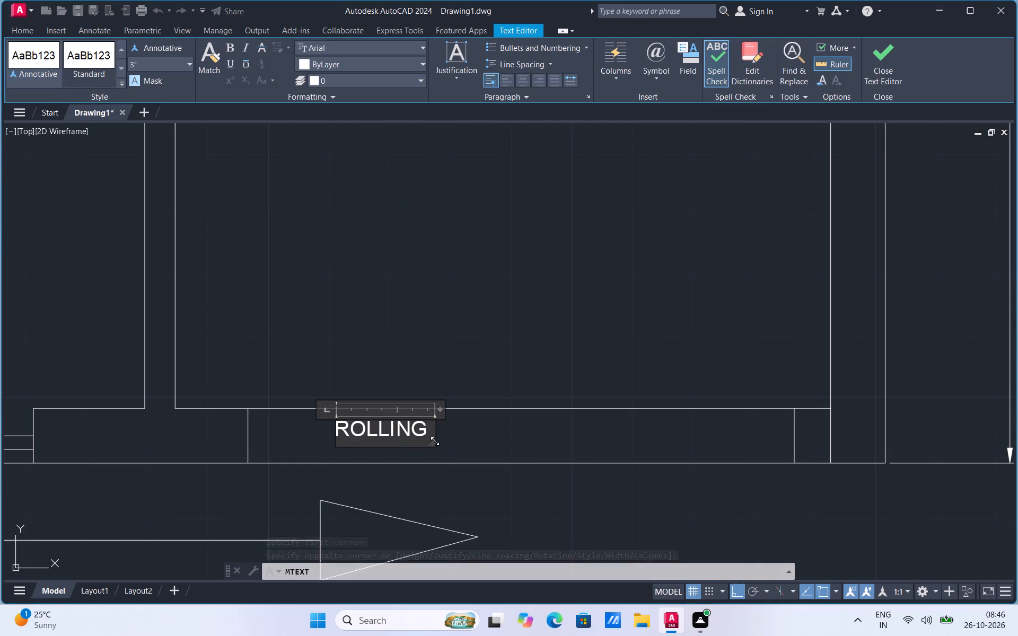
{"action": "type", "text": "SHUTTER"}
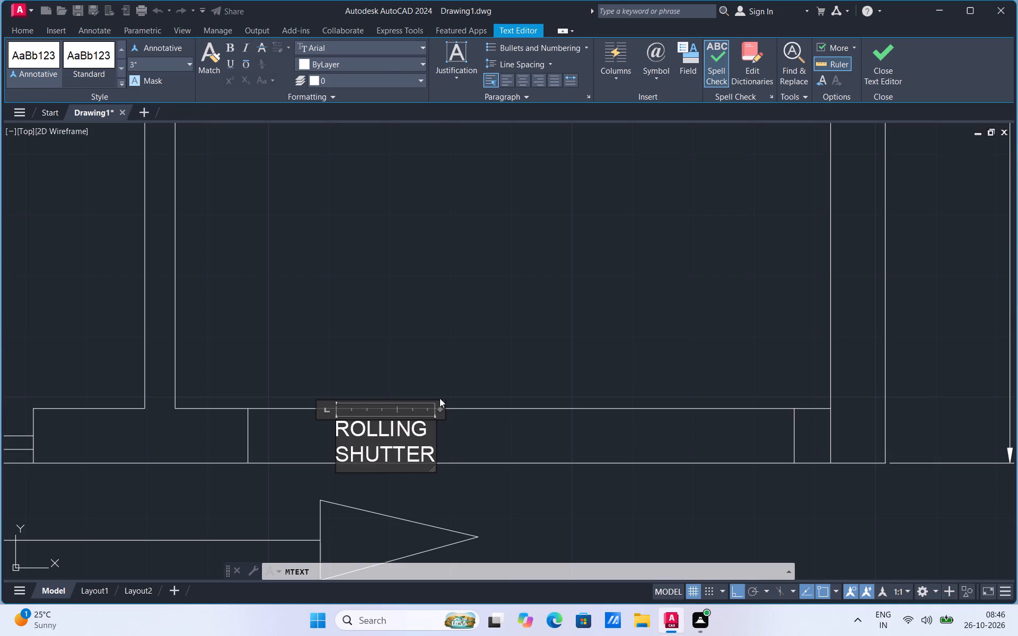
{"action": "left_click", "coordinate": [446, 339]}
Scale the ROLLING SHUTTER text down slightly to fit the front wall's thickness.
{"action": "left_click", "coordinate": [405, 454]}
{"action": "right_click", "coordinate": [405, 454]}
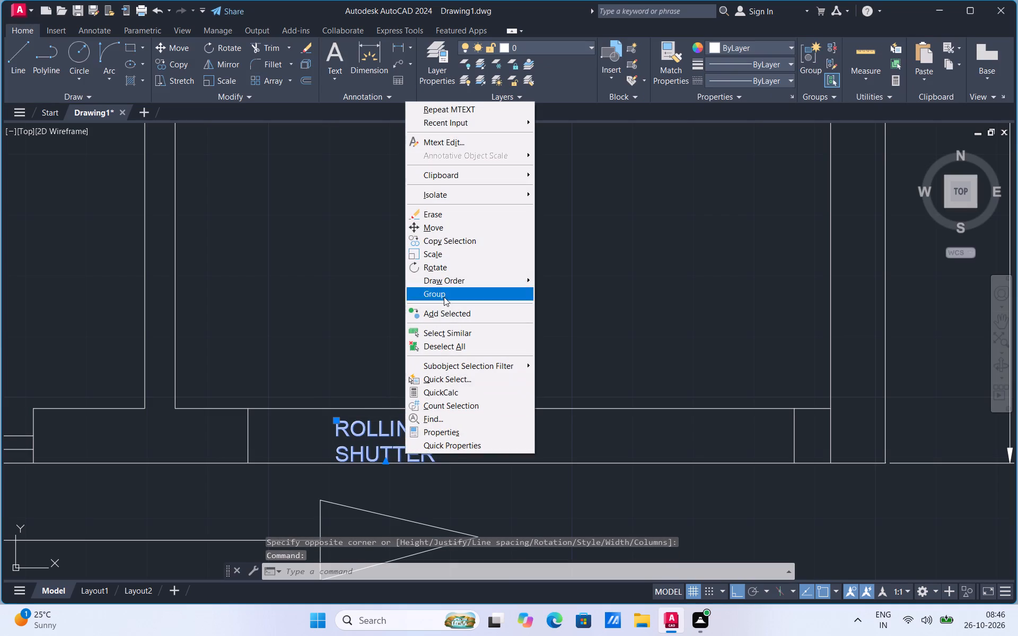
{"action": "left_click", "coordinate": [449, 253]}
{"action": "left_click", "coordinate": [442, 432]}
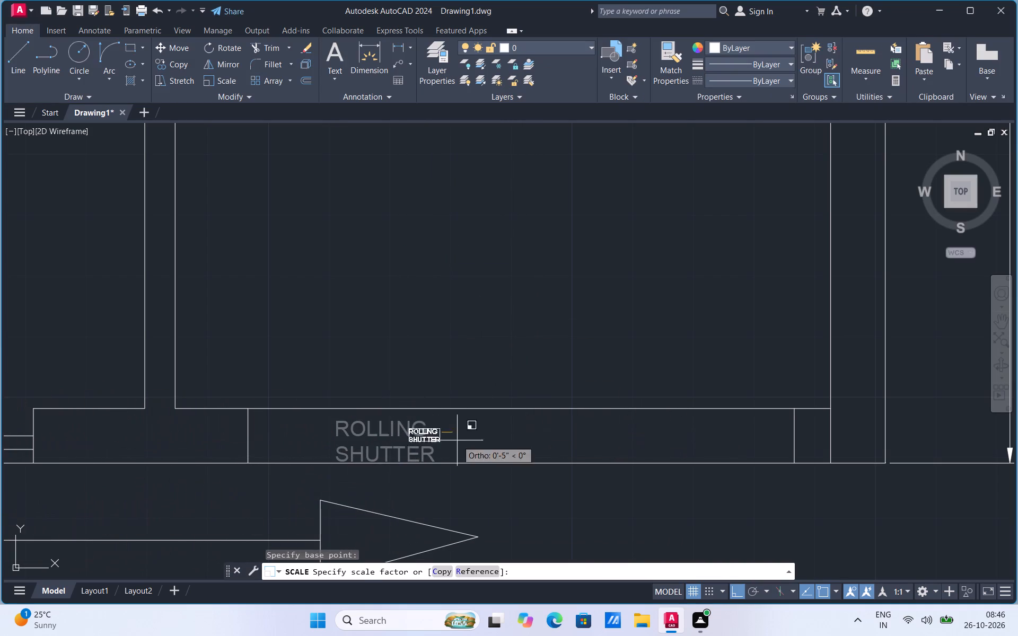
{"action": "left_click", "coordinate": [482, 454]}
Move the ROLLING SHUTTER text to about the middle of the shop's opening, centred between the two front-wall lines.
{"action": "left_click", "coordinate": [414, 449]}
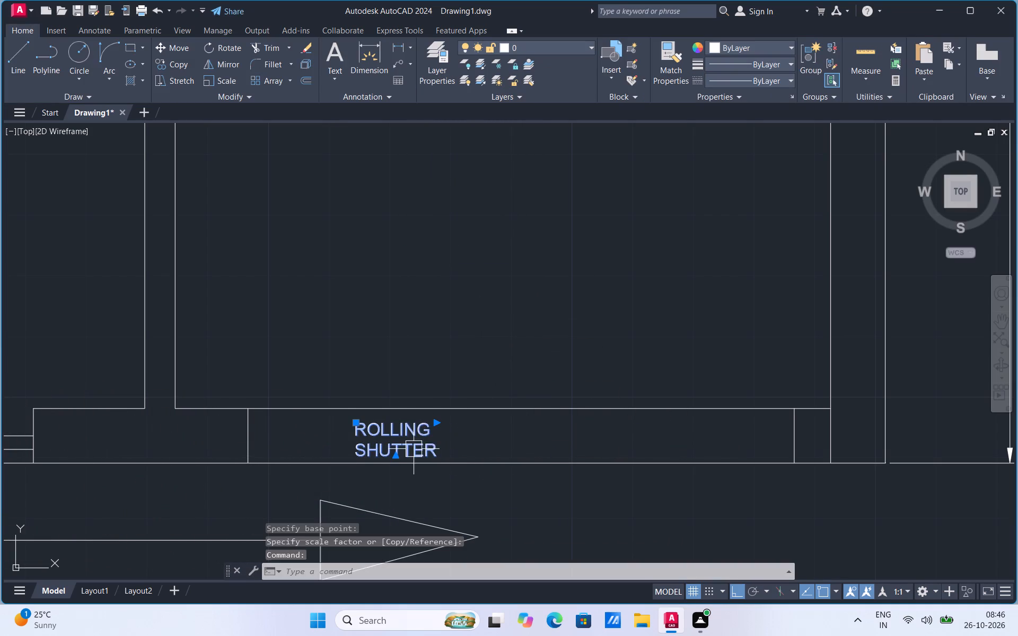
{"action": "right_click", "coordinate": [414, 449]}
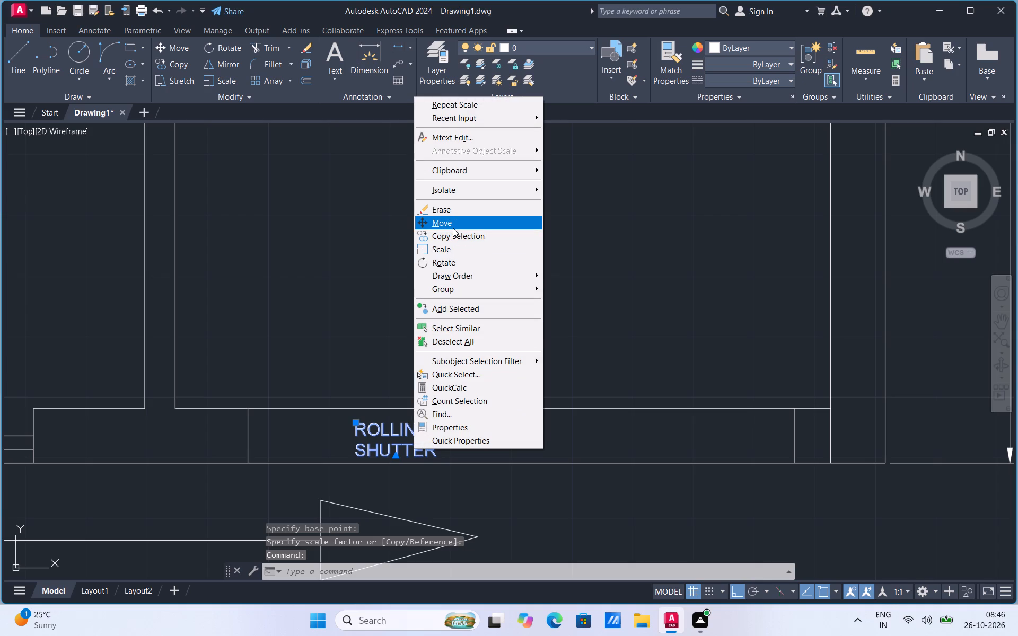
{"action": "left_click", "coordinate": [453, 228]}
{"action": "left_click", "coordinate": [399, 421]}
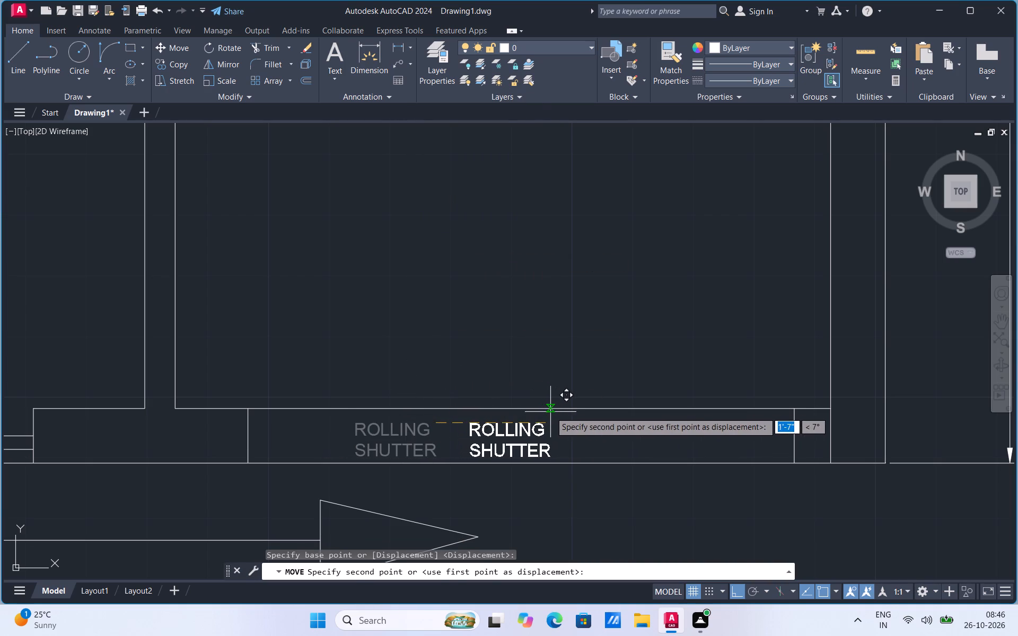
{"action": "left_click", "coordinate": [550, 412]}
{"action": "left_click", "coordinate": [517, 444]}
{"action": "right_click", "coordinate": [517, 444]}
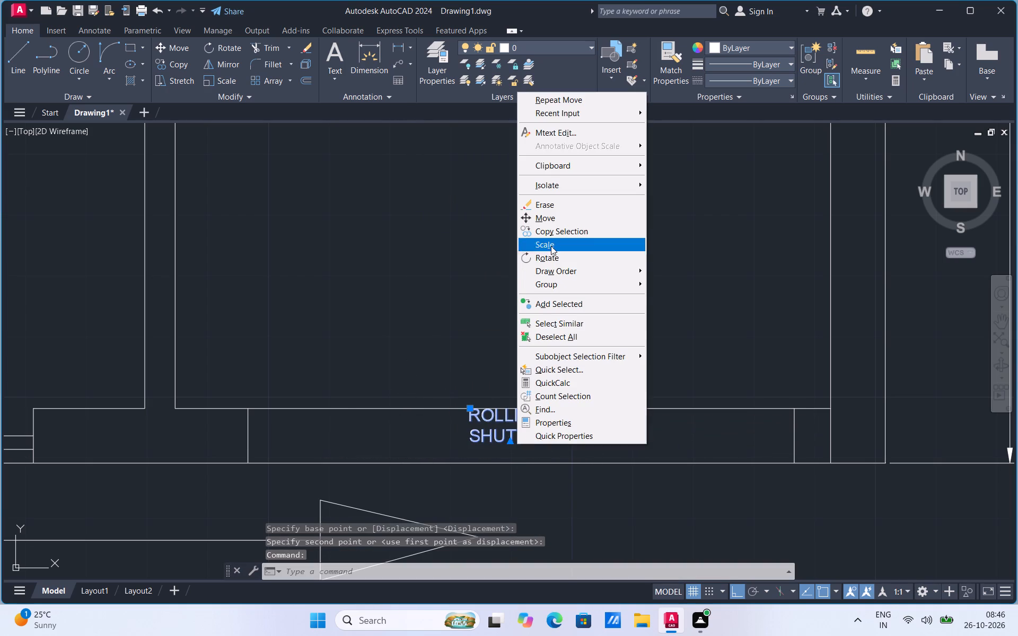
{"action": "left_click", "coordinate": [550, 220]}
{"action": "scroll", "coordinate": [513, 422], "scroll_direction": "up", "scroll_amount": 2}
{"action": "left_click", "coordinate": [513, 422]}
{"action": "left_click", "coordinate": [508, 451]}
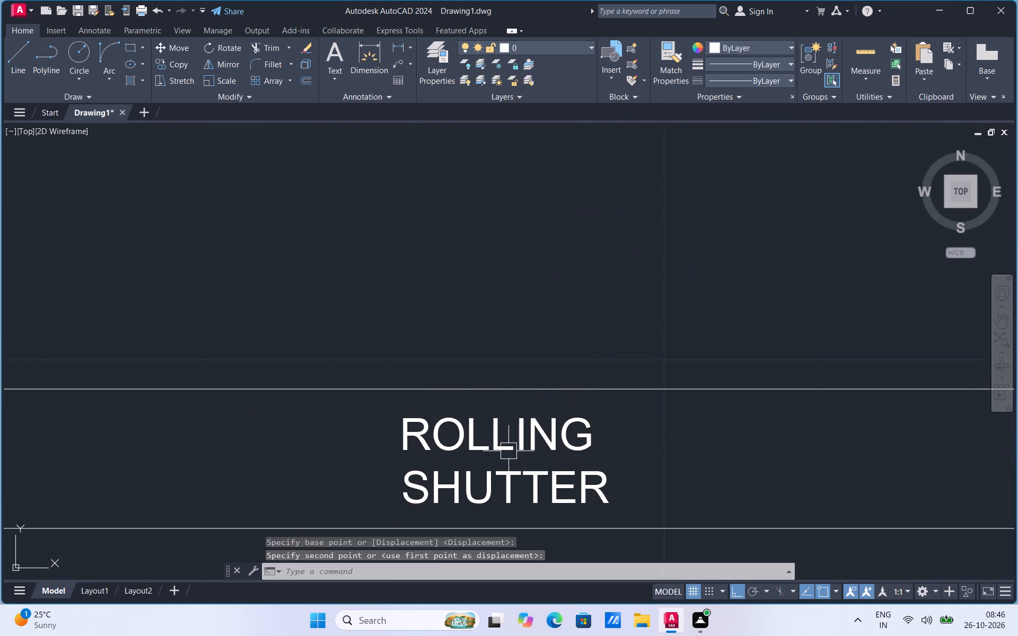
Copy the inner line of the dress room's outer wall about 1'-8" into the room.
{"action": "scroll", "coordinate": [508, 451], "scroll_direction": "down", "scroll_amount": 5}
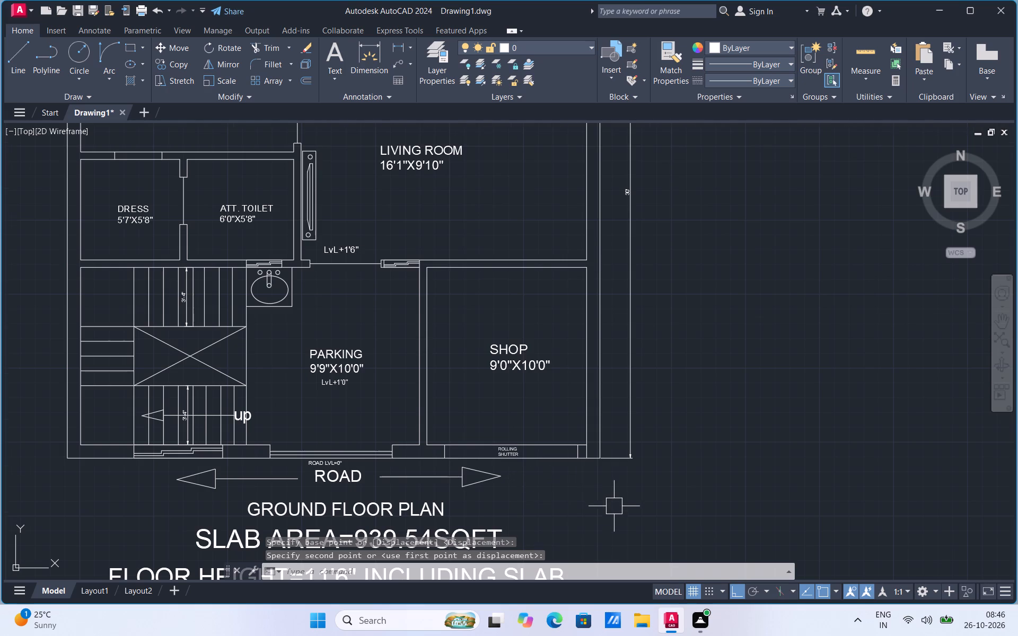
{"action": "scroll", "coordinate": [614, 506], "scroll_direction": "down", "scroll_amount": 1}
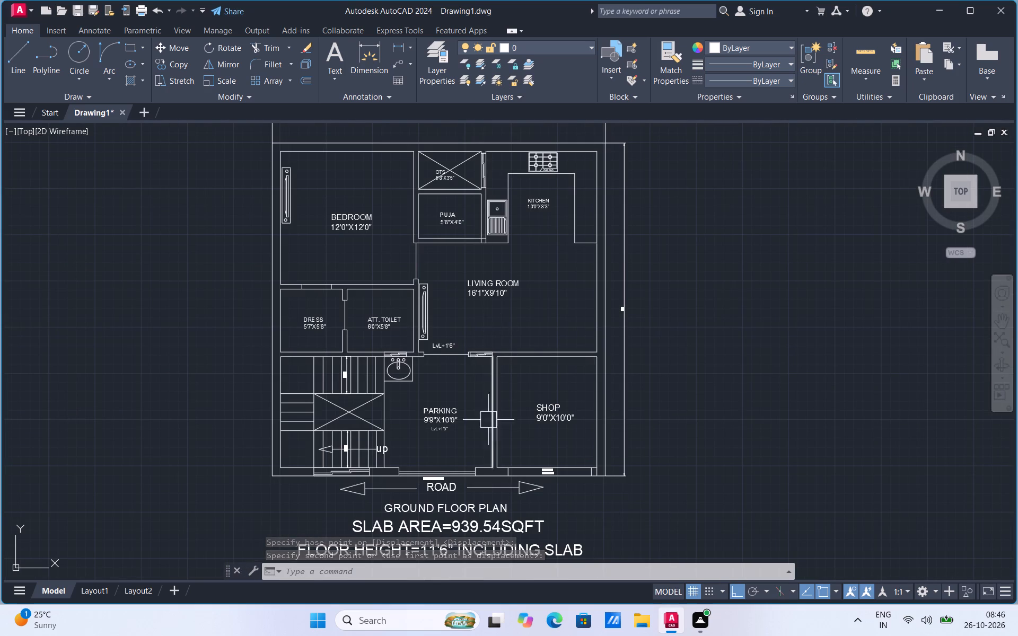
{"action": "scroll", "coordinate": [488, 447], "scroll_direction": "down", "scroll_amount": 1}
{"action": "scroll", "coordinate": [501, 303], "scroll_direction": "up", "scroll_amount": 2}
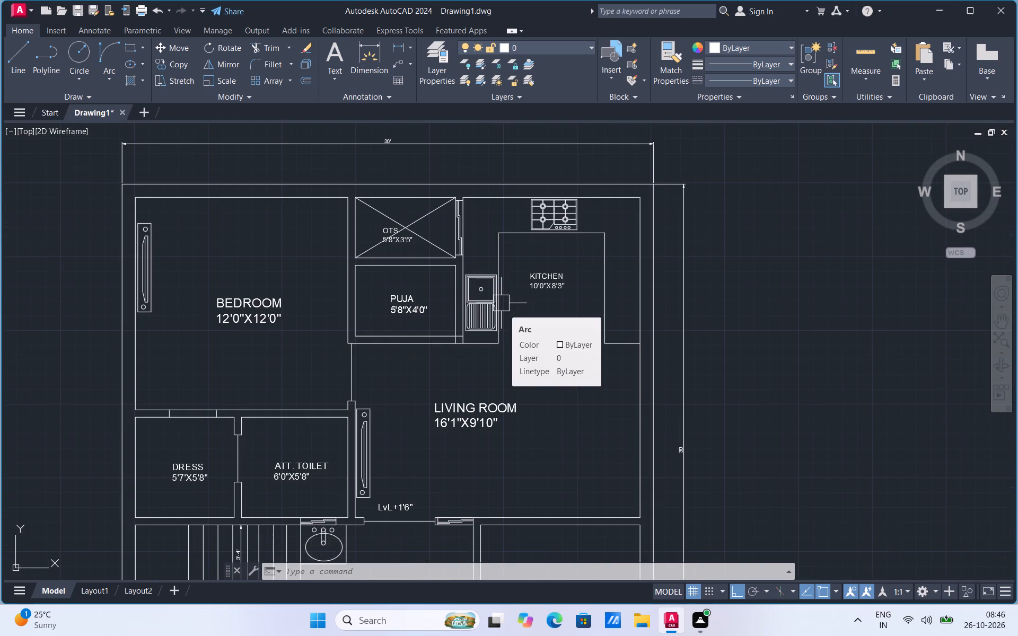
{"action": "scroll", "coordinate": [313, 377], "scroll_direction": "down", "scroll_amount": 1}
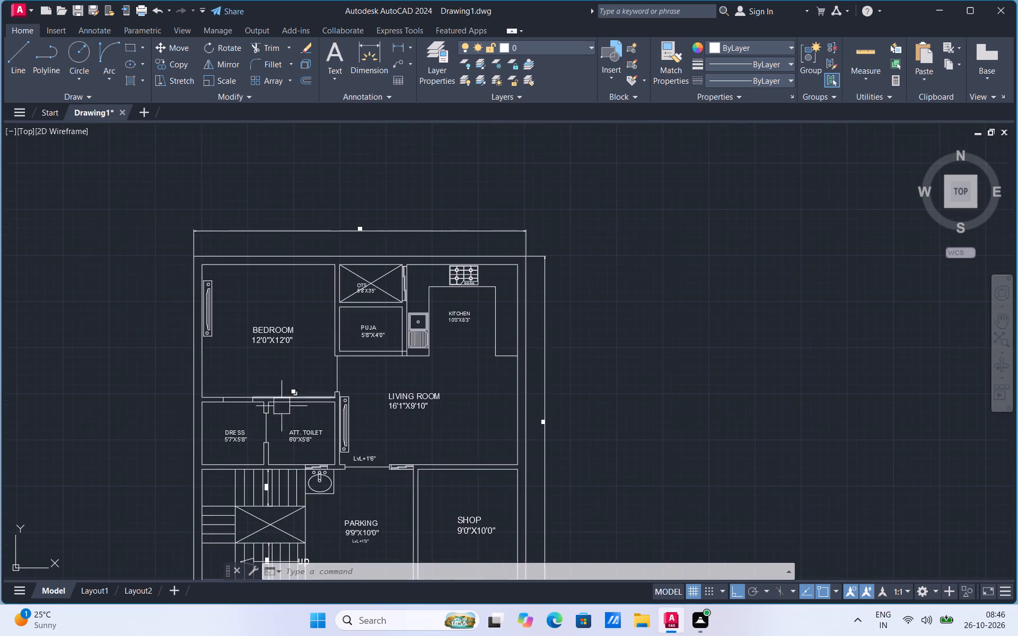
{"action": "scroll", "coordinate": [197, 467], "scroll_direction": "up", "scroll_amount": 3}
{"action": "left_click", "coordinate": [218, 407]}
{"action": "right_click", "coordinate": [218, 407]}
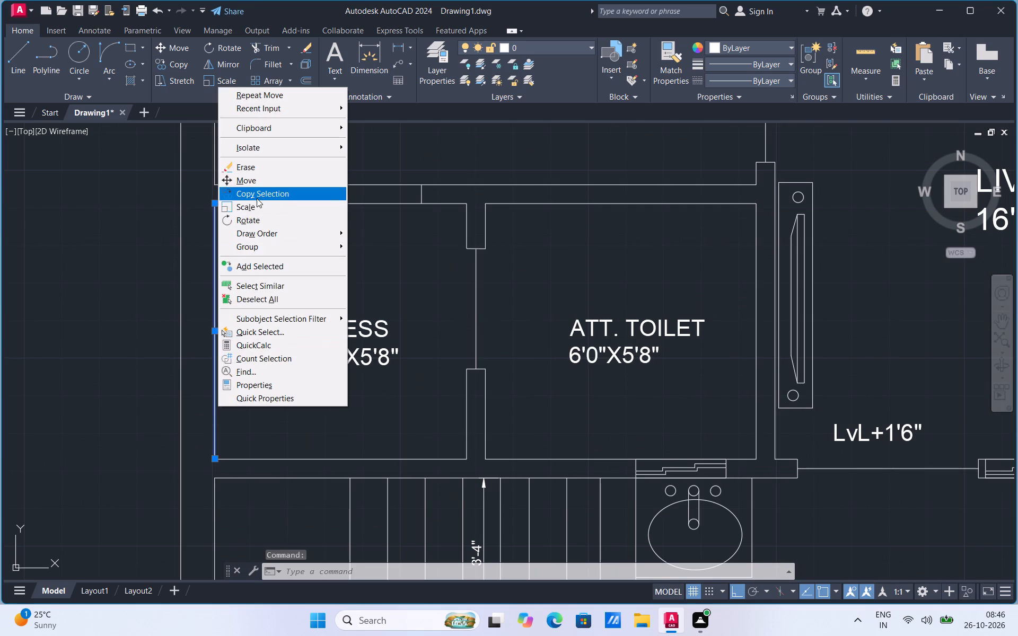
{"action": "left_click", "coordinate": [257, 197]}
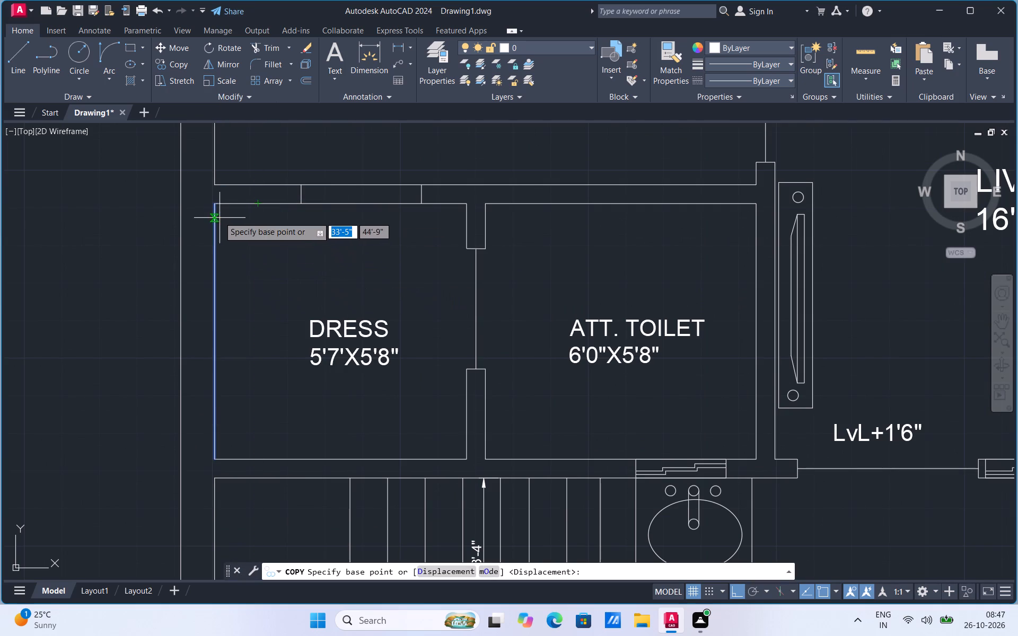
{"action": "left_click", "coordinate": [211, 206]}
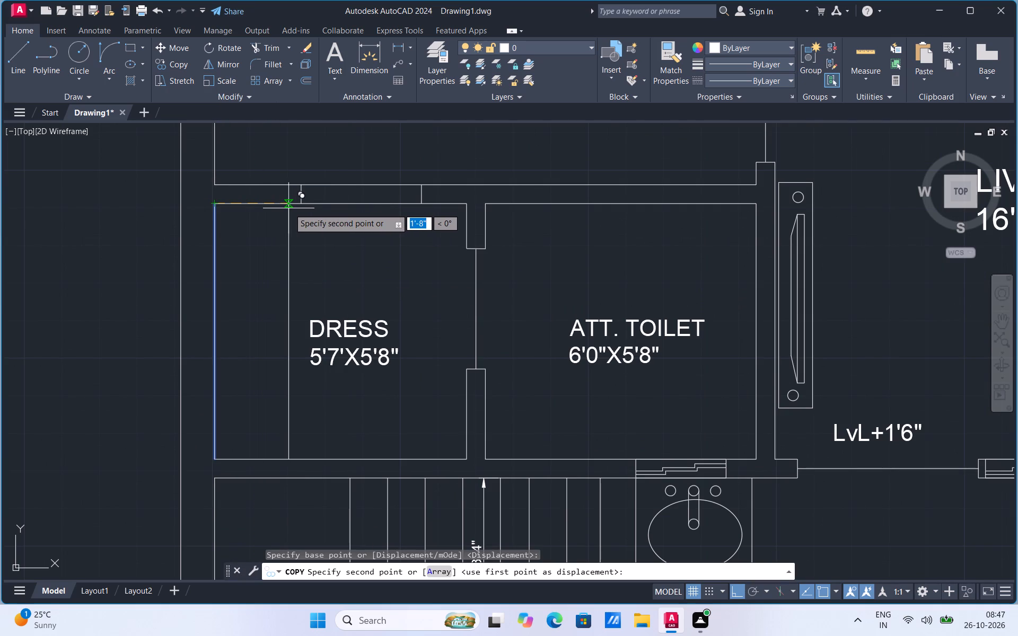
{"action": "left_click", "coordinate": [289, 208]}
{"action": "left_click", "coordinate": [16, 66]}
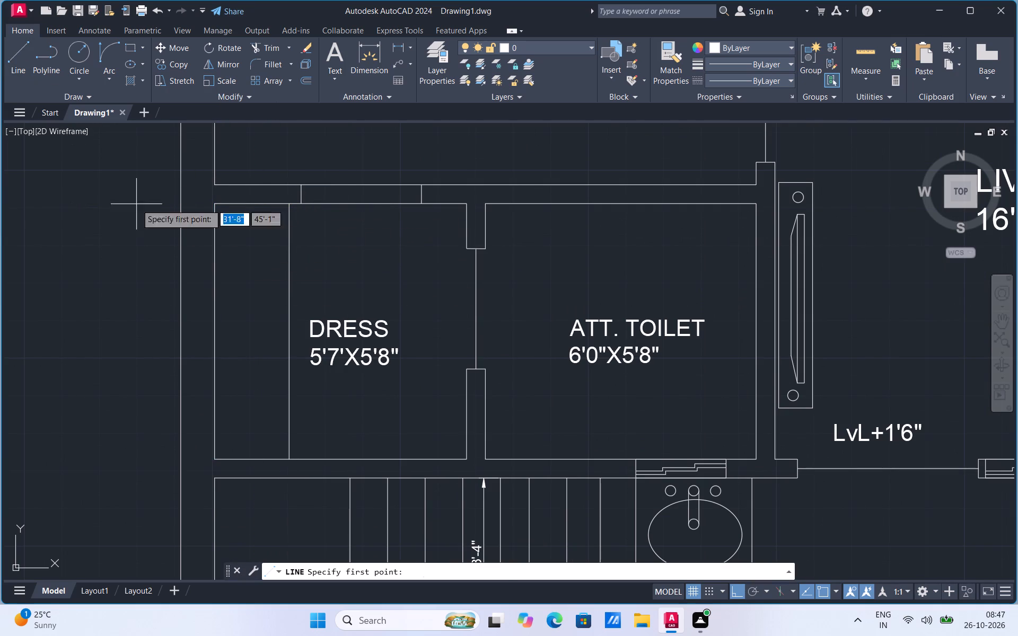
{"action": "key", "text": "Escape"}
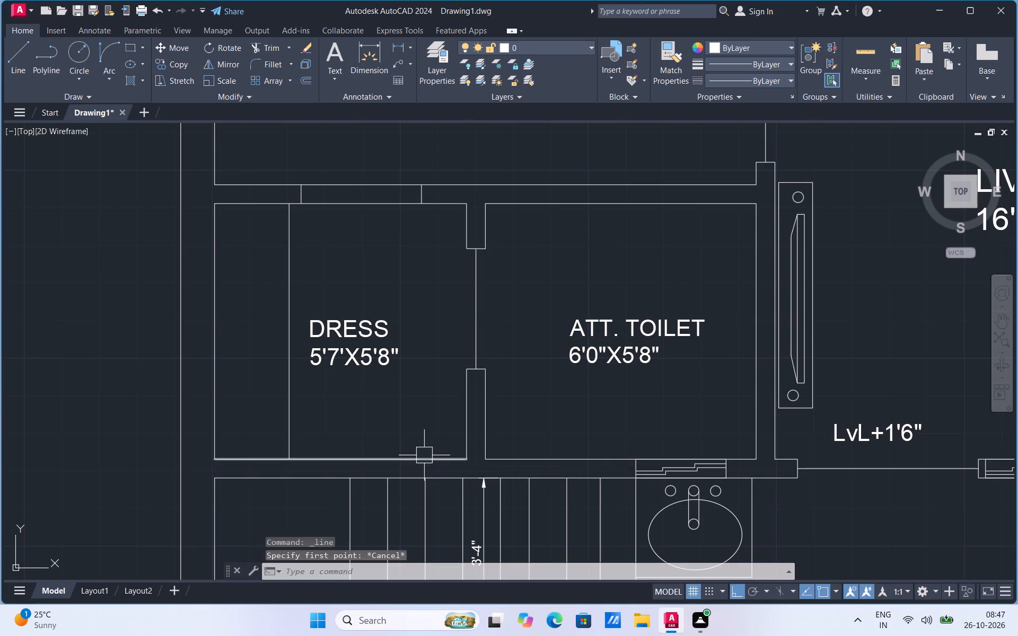
Copy the dress room's wall line on the staircase side about 1'-7" into the room.
{"action": "left_click", "coordinate": [425, 458]}
{"action": "right_click", "coordinate": [425, 458]}
{"action": "left_click", "coordinate": [476, 245]}
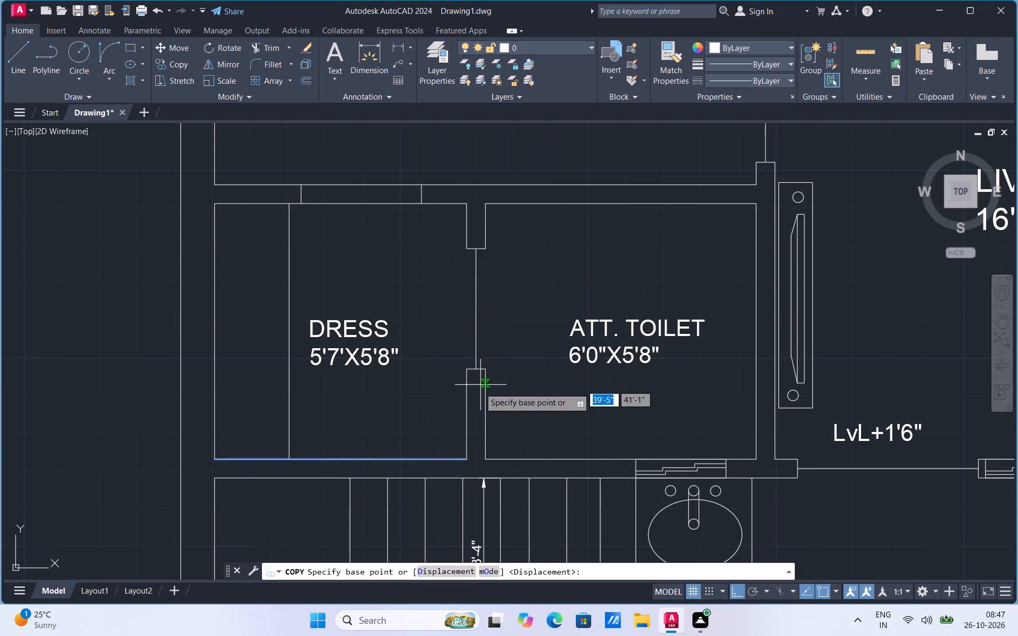
{"action": "left_click", "coordinate": [464, 457]}
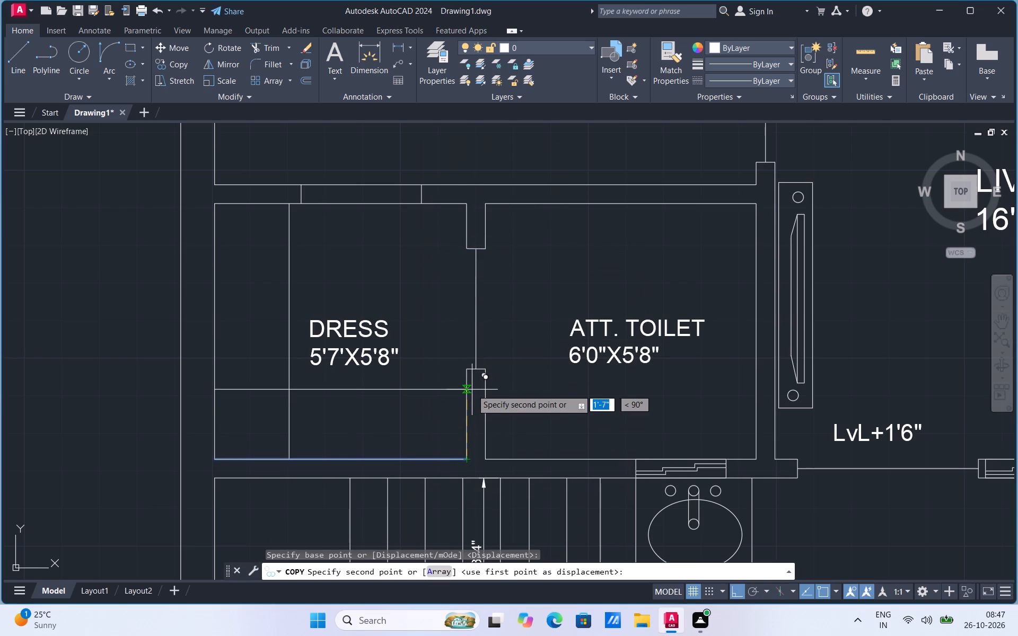
{"action": "left_click", "coordinate": [471, 388]}
Trim the crossing ends of the two copied lines so they form an L-shaped wardrobe outline in the dress room.
{"action": "left_click", "coordinate": [273, 48]}
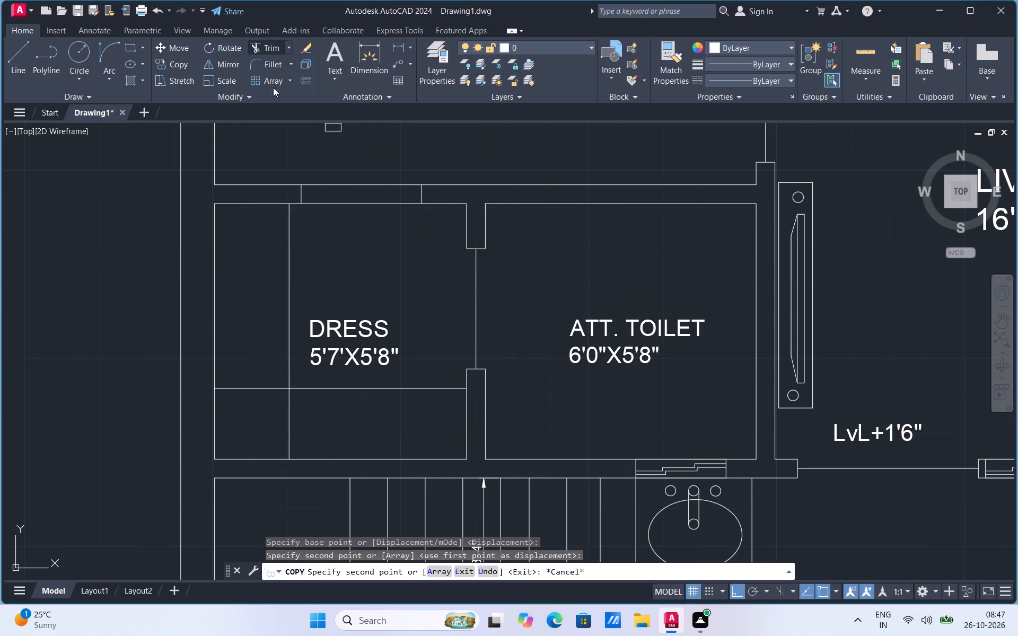
{"action": "left_click", "coordinate": [259, 384]}
{"action": "left_click", "coordinate": [292, 422]}
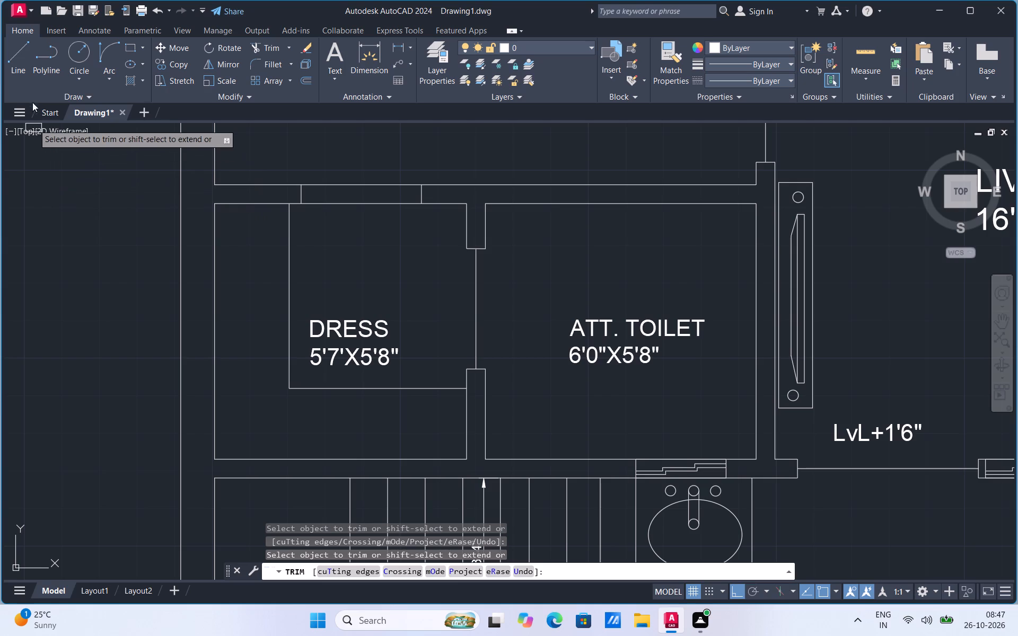
Draw a short horizontal line across the wardrobe strip, just below the bedroom-side wall of the dress room.
{"action": "left_click", "coordinate": [24, 75]}
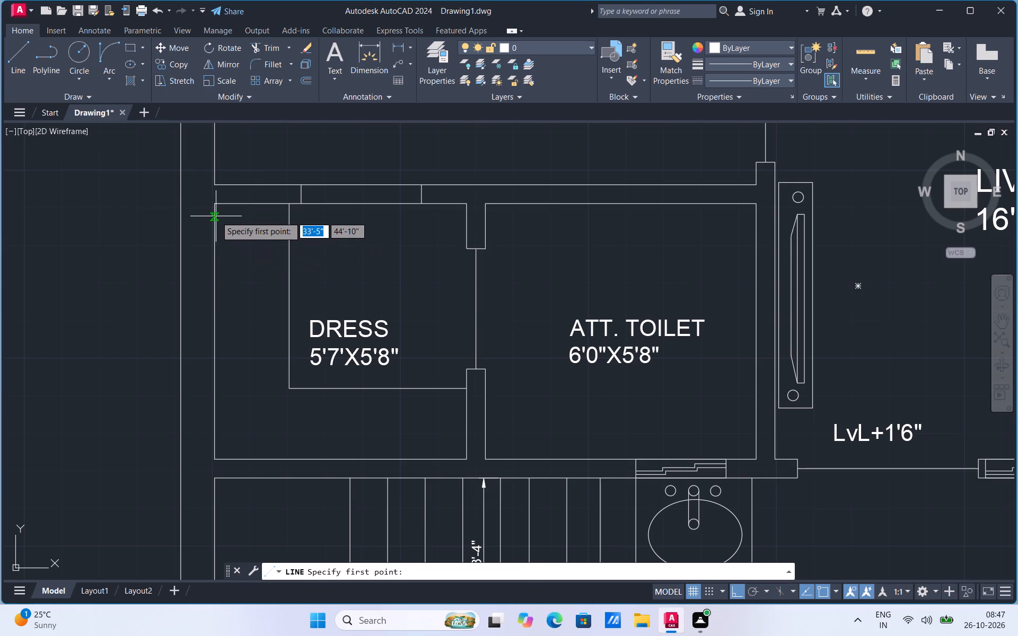
{"action": "left_click", "coordinate": [213, 215]}
{"action": "left_click", "coordinate": [293, 217]}
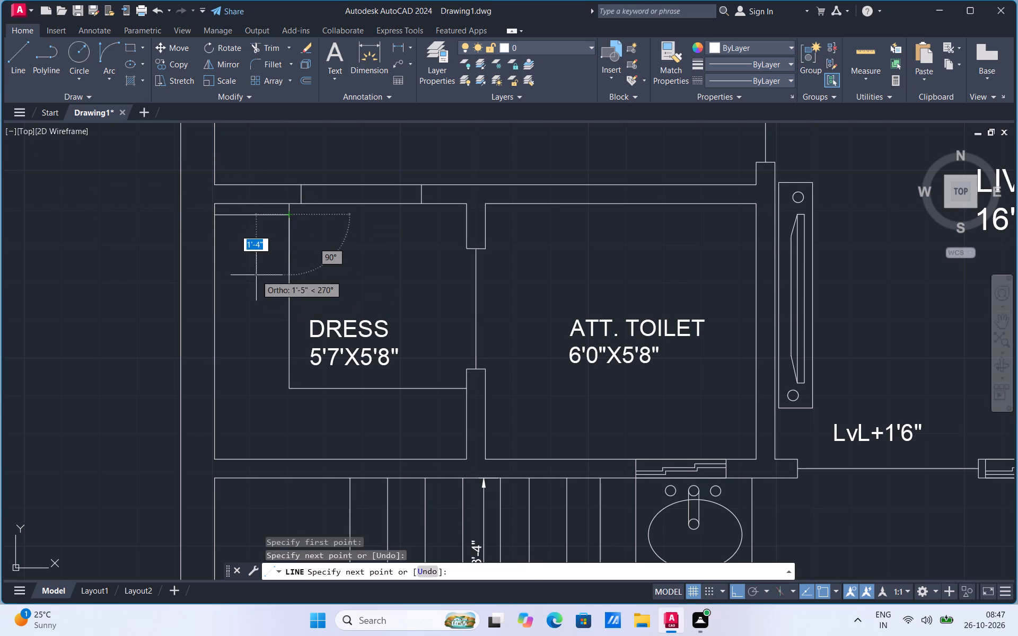
{"action": "scroll", "coordinate": [240, 254], "scroll_direction": "up", "scroll_amount": 1}
{"action": "key", "text": "Escape"}
Copy the short wardrobe line about 1" towards the staircase to make a close pair.
{"action": "left_click", "coordinate": [253, 196]}
{"action": "right_click", "coordinate": [253, 196]}
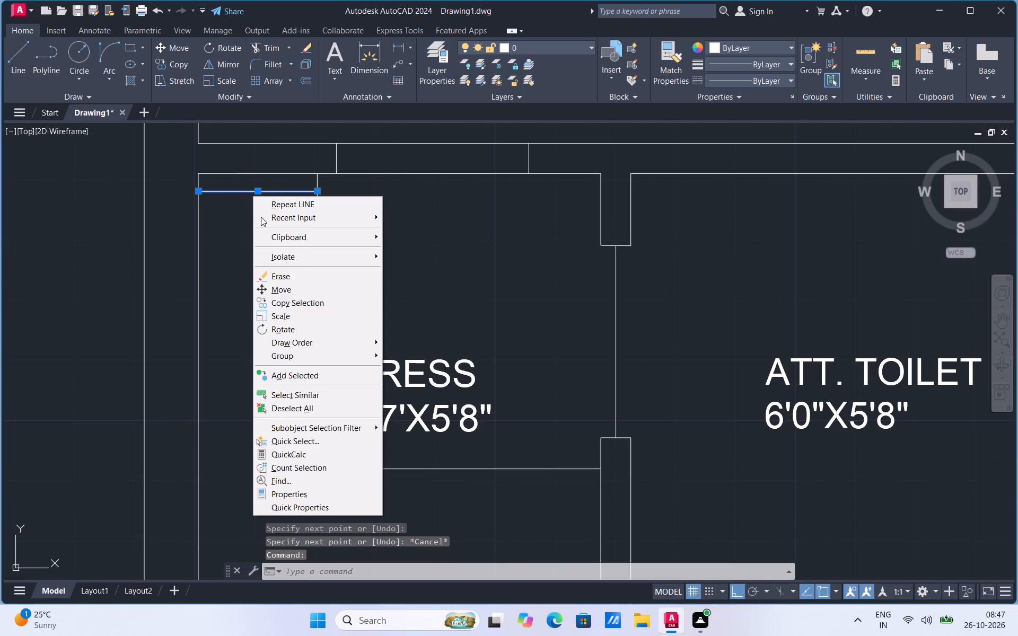
{"action": "left_click_drag", "start_coordinate": [295, 302], "coordinate": [300, 305]}
{"action": "left_click", "coordinate": [317, 191]}
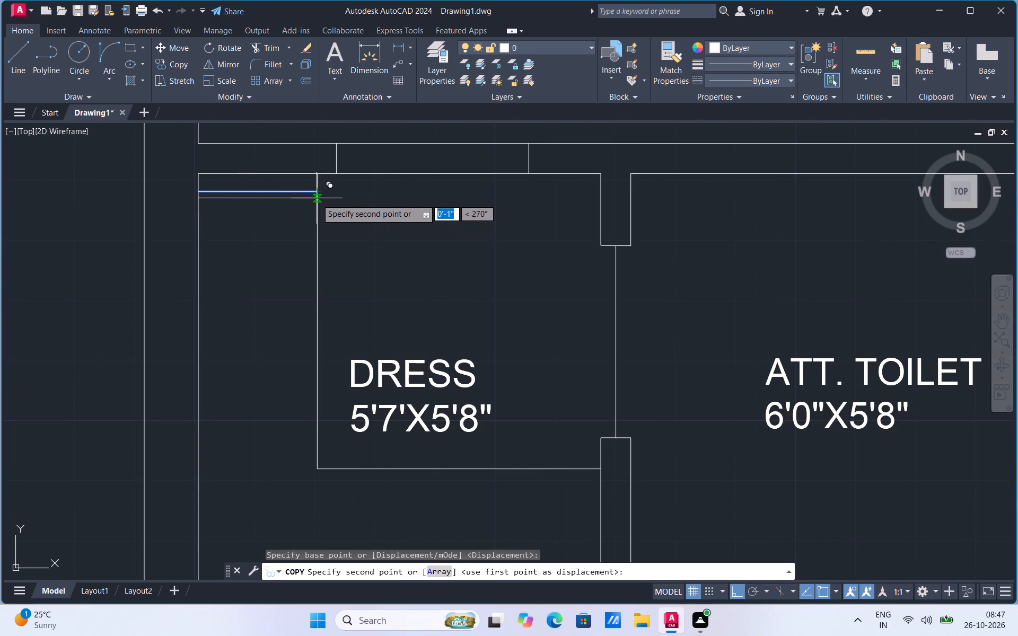
{"action": "left_click", "coordinate": [317, 199]}
{"action": "key", "text": "Escape"}
Copy the pair of wardrobe lines ten times, roughly 5" to 6" apart, down the strip to near the staircase-side wall.
{"action": "left_click", "coordinate": [305, 202]}
{"action": "left_click", "coordinate": [303, 188]}
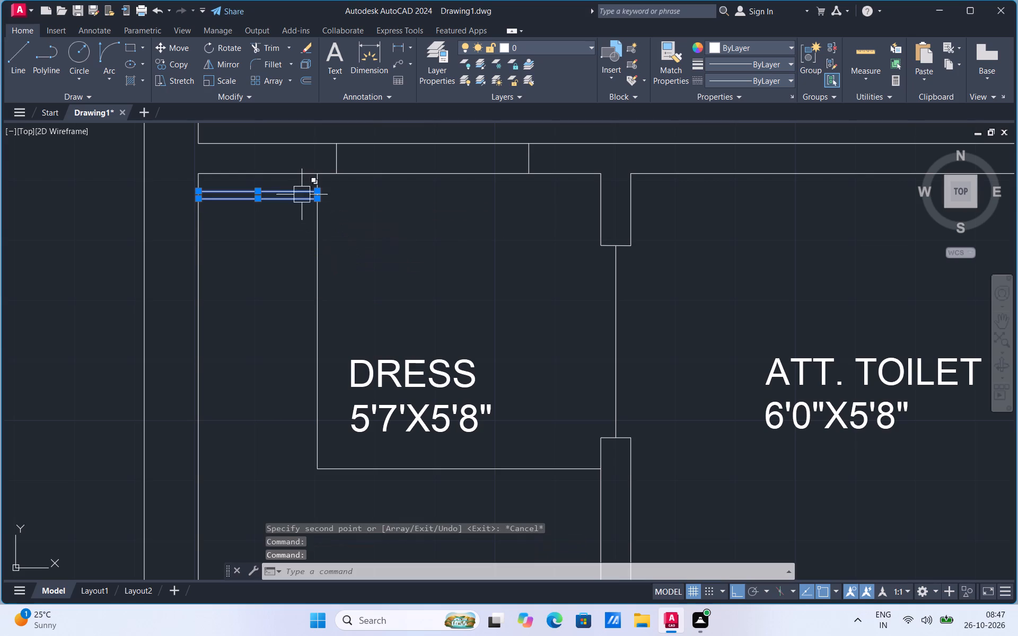
{"action": "right_click", "coordinate": [300, 207]}
{"action": "left_click", "coordinate": [333, 311]}
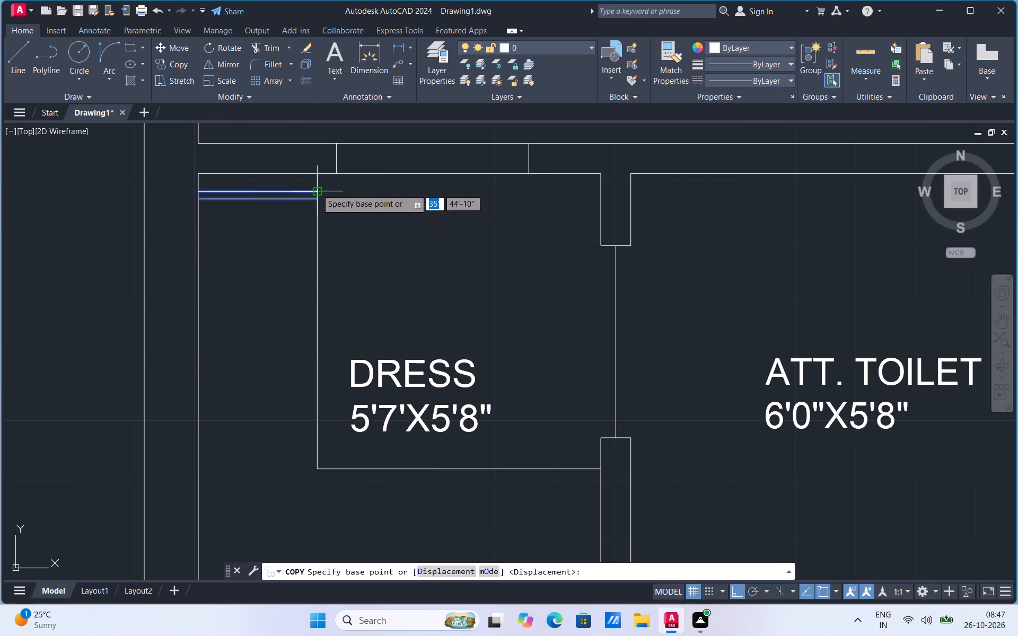
{"action": "left_click", "coordinate": [316, 189]}
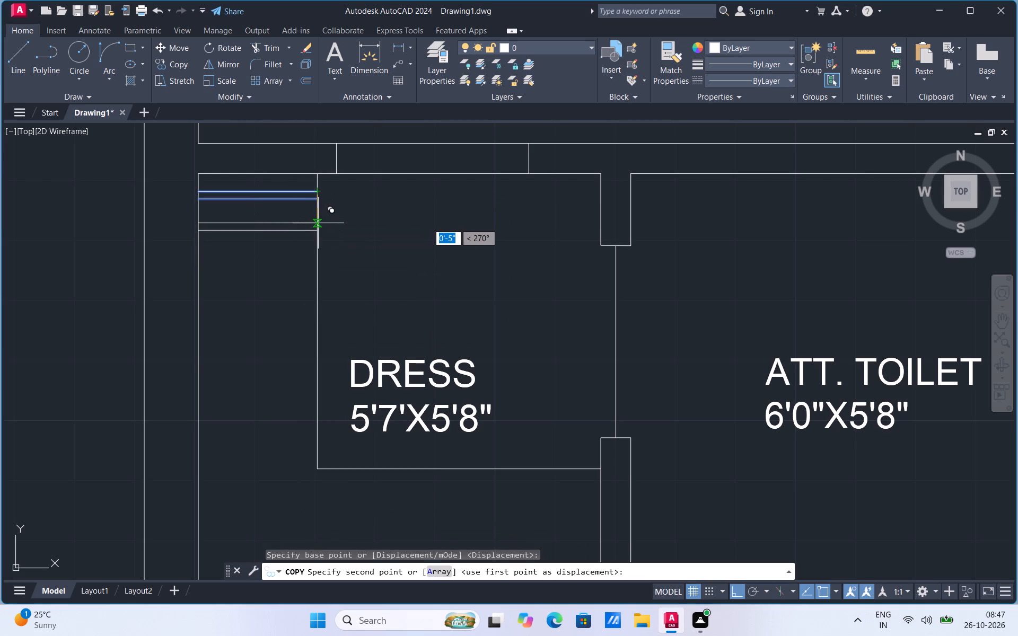
{"action": "left_click", "coordinate": [318, 222]}
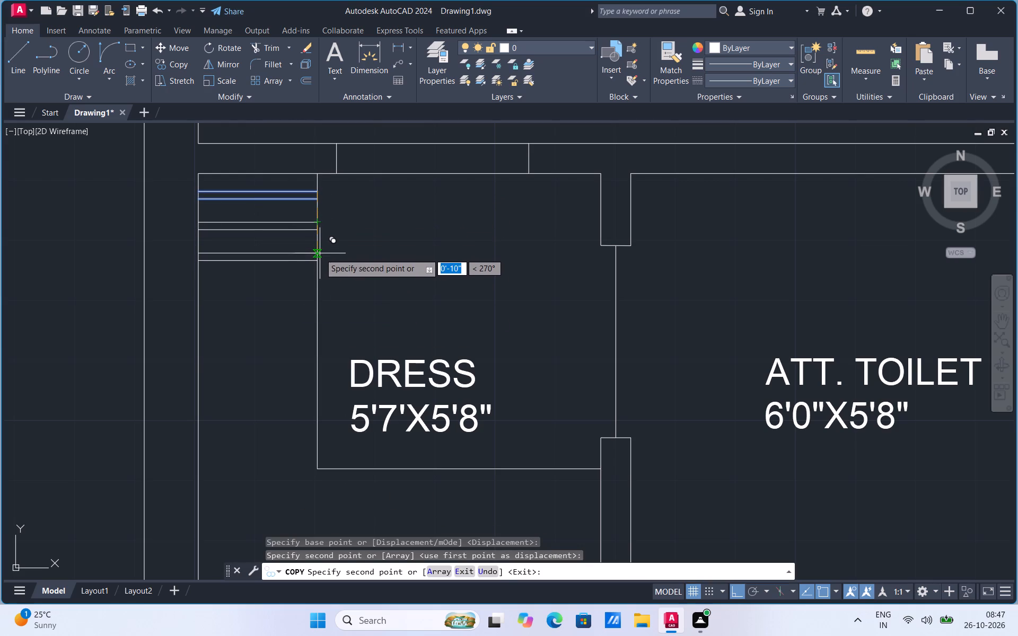
{"action": "left_click", "coordinate": [320, 254]}
{"action": "left_click", "coordinate": [317, 289]}
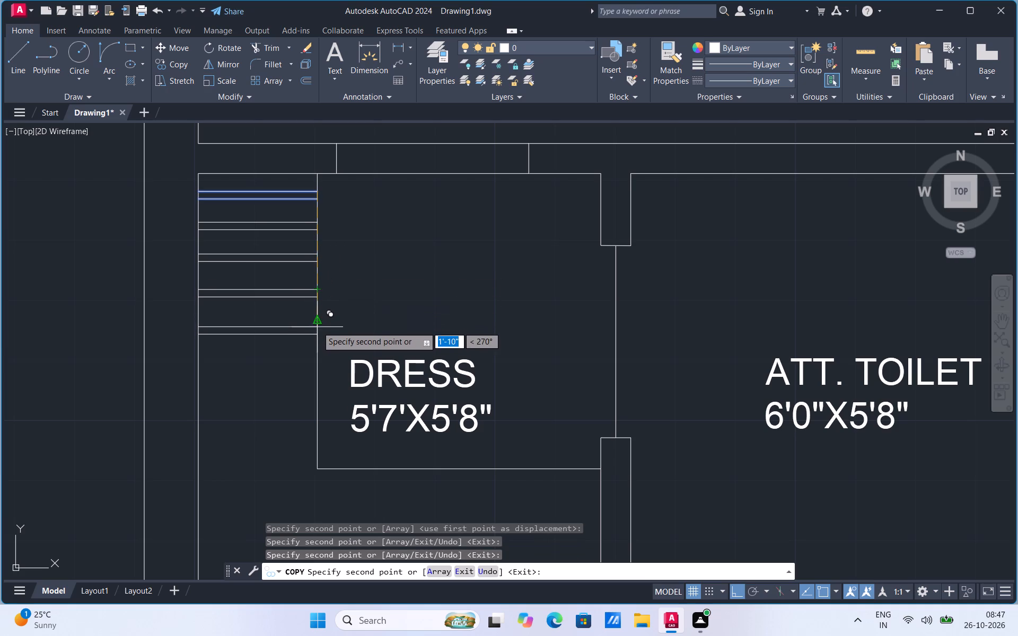
{"action": "left_click", "coordinate": [317, 326]}
{"action": "left_click", "coordinate": [318, 356]}
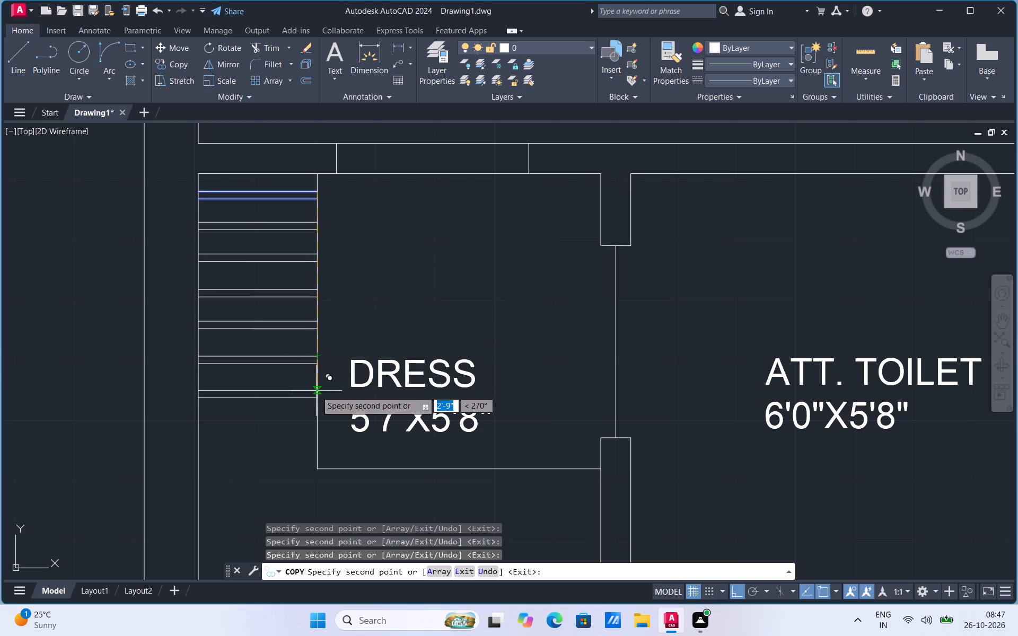
{"action": "left_click", "coordinate": [316, 391]}
{"action": "left_click", "coordinate": [318, 428]}
{"action": "left_click", "coordinate": [318, 469]}
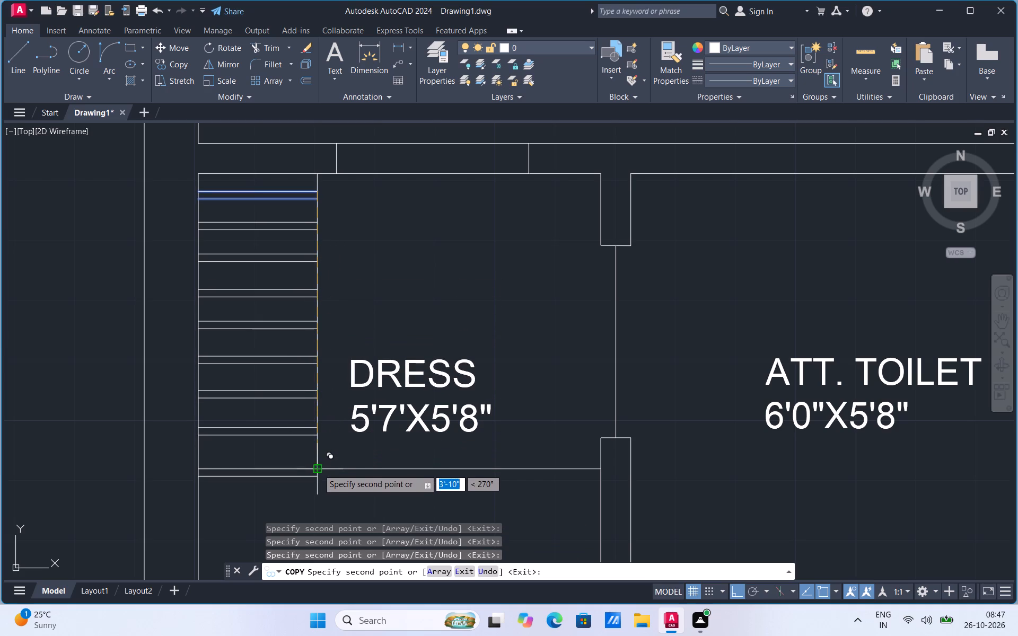
{"action": "scroll", "coordinate": [341, 354], "scroll_direction": "down", "scroll_amount": 1}
{"action": "scroll", "coordinate": [331, 451], "scroll_direction": "up", "scroll_amount": 1}
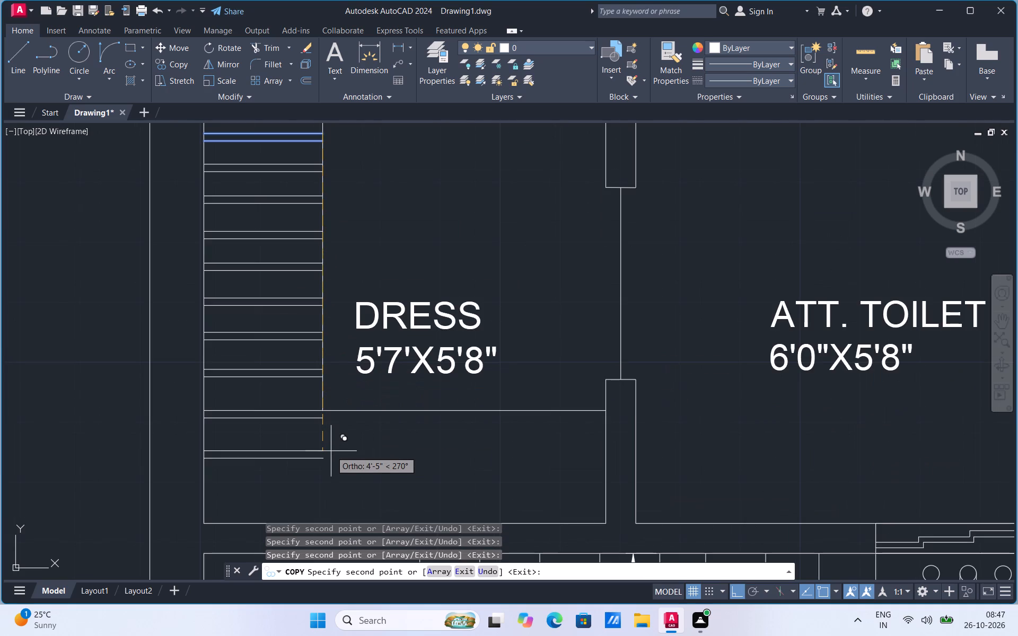
{"action": "left_click", "coordinate": [331, 451]}
{"action": "left_click", "coordinate": [326, 488]}
{"action": "scroll", "coordinate": [359, 405], "scroll_direction": "down", "scroll_amount": 2}
{"action": "scroll", "coordinate": [355, 452], "scroll_direction": "up", "scroll_amount": 2}
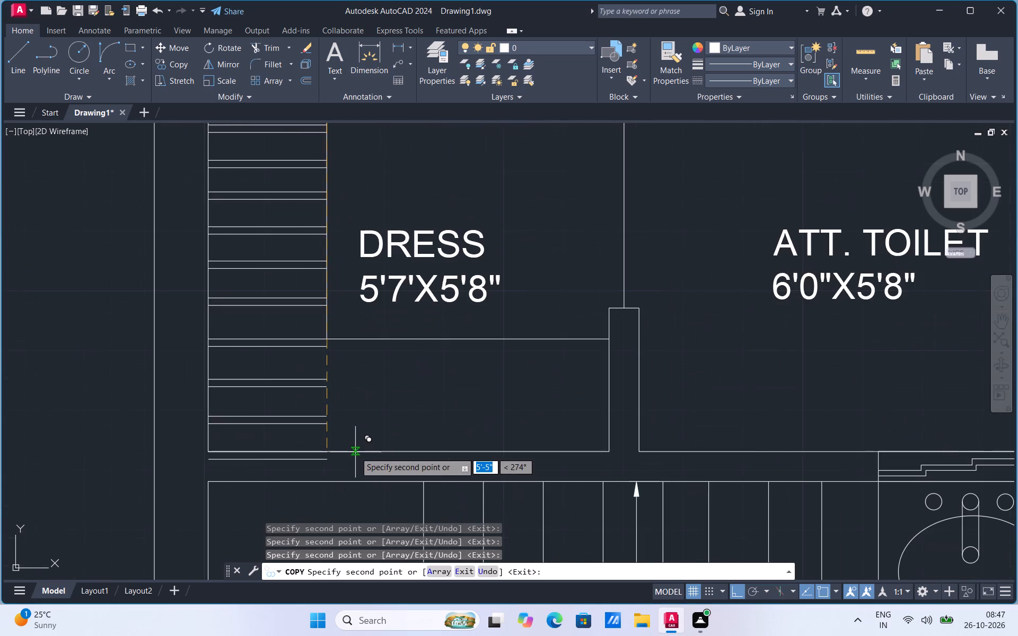
{"action": "key", "text": "Escape"}
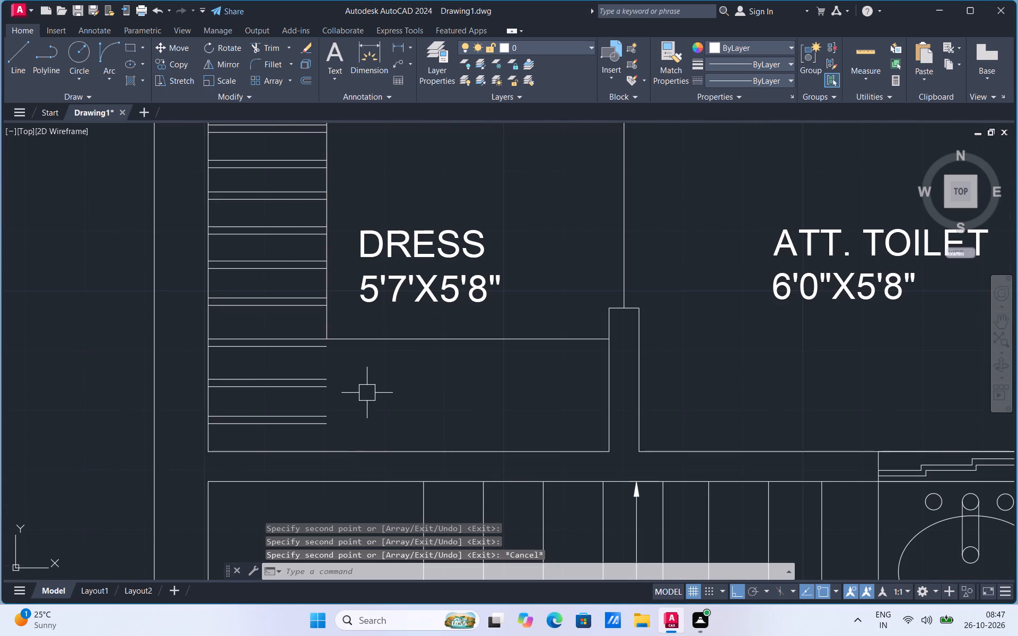
Extend the five short wardrobe lines in the staircase-side leg to the wall shared with the attached toilet.
{"action": "type", "text": "EX"}
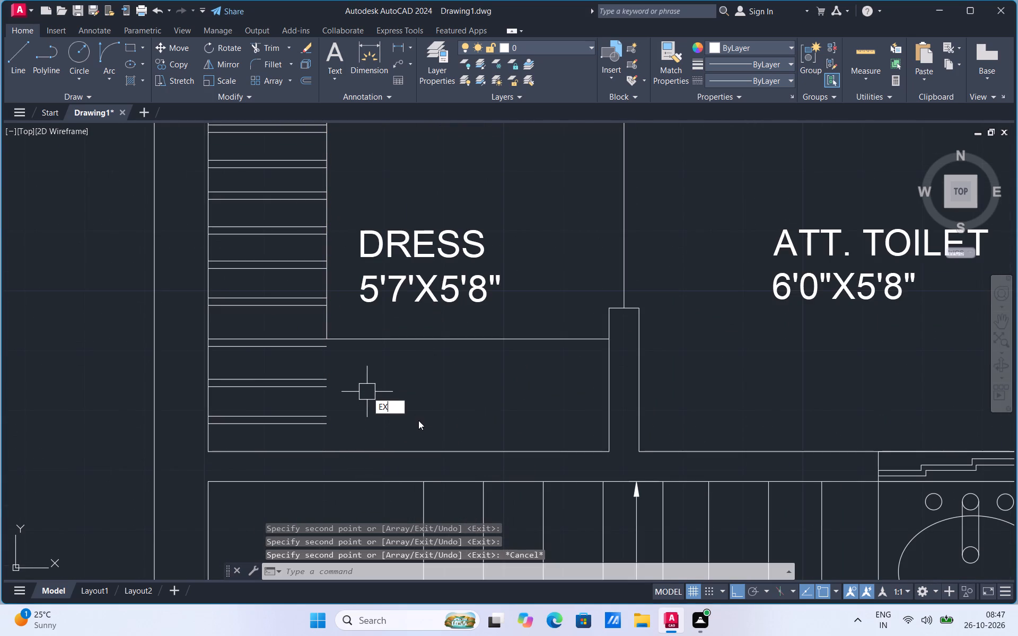
{"action": "left_click", "coordinate": [418, 420]}
{"action": "left_click", "coordinate": [320, 375]}
{"action": "left_click", "coordinate": [318, 386]}
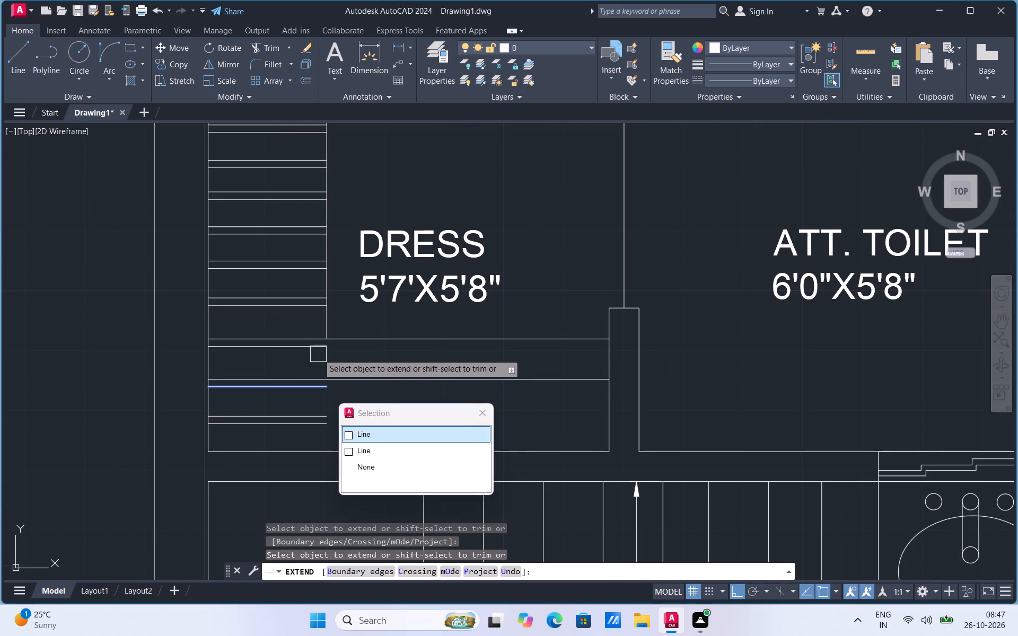
{"action": "left_click", "coordinate": [318, 352]}
{"action": "left_click", "coordinate": [311, 411]}
{"action": "left_click", "coordinate": [310, 428]}
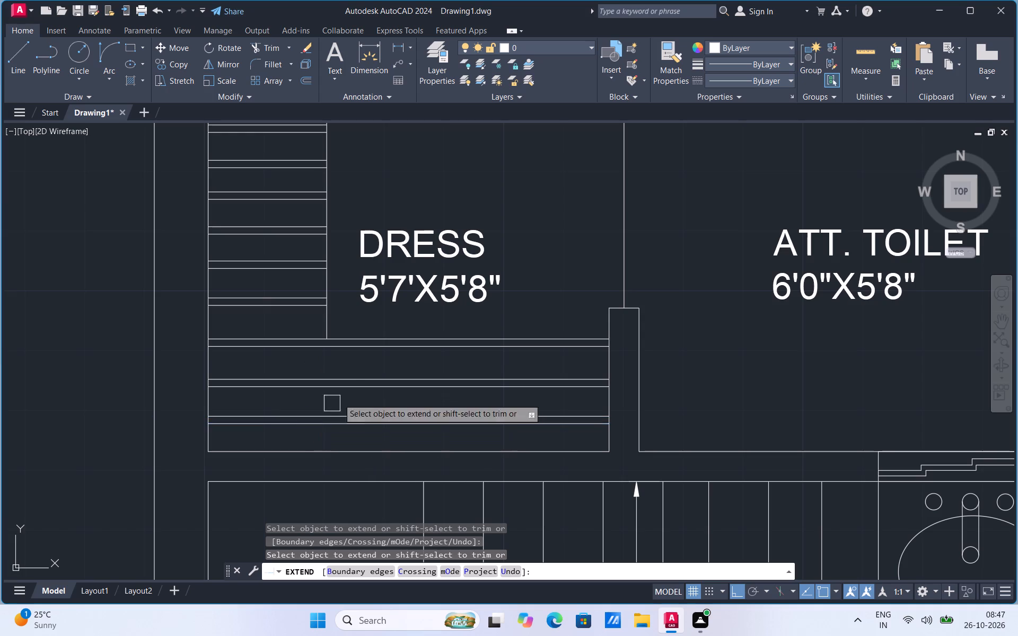
{"action": "scroll", "coordinate": [365, 376], "scroll_direction": "down", "scroll_amount": 2}
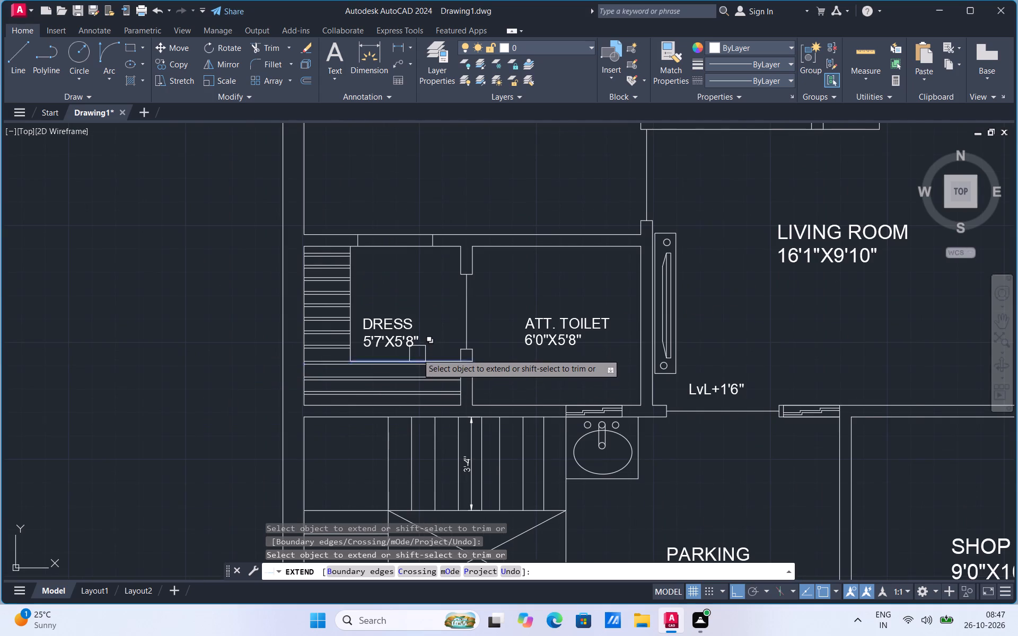
{"action": "scroll", "coordinate": [418, 352], "scroll_direction": "up", "scroll_amount": 1}
{"action": "key", "text": "Escape"}
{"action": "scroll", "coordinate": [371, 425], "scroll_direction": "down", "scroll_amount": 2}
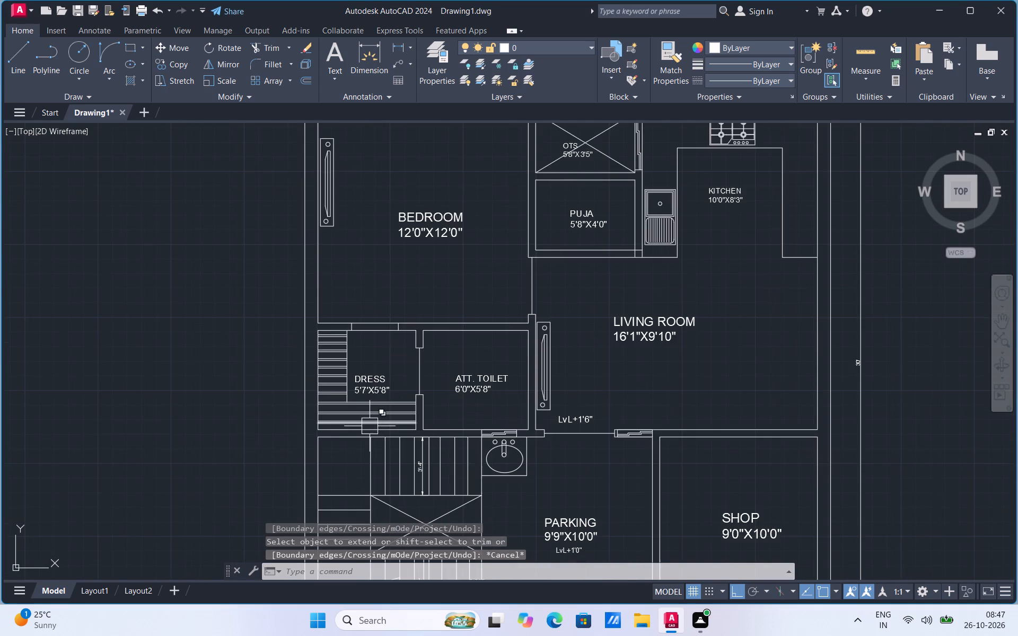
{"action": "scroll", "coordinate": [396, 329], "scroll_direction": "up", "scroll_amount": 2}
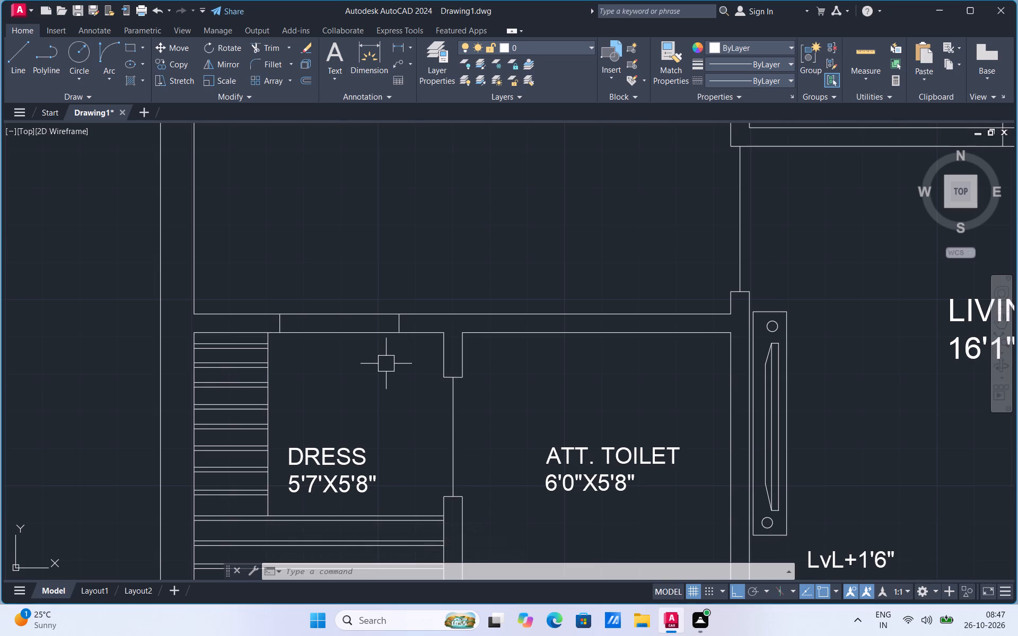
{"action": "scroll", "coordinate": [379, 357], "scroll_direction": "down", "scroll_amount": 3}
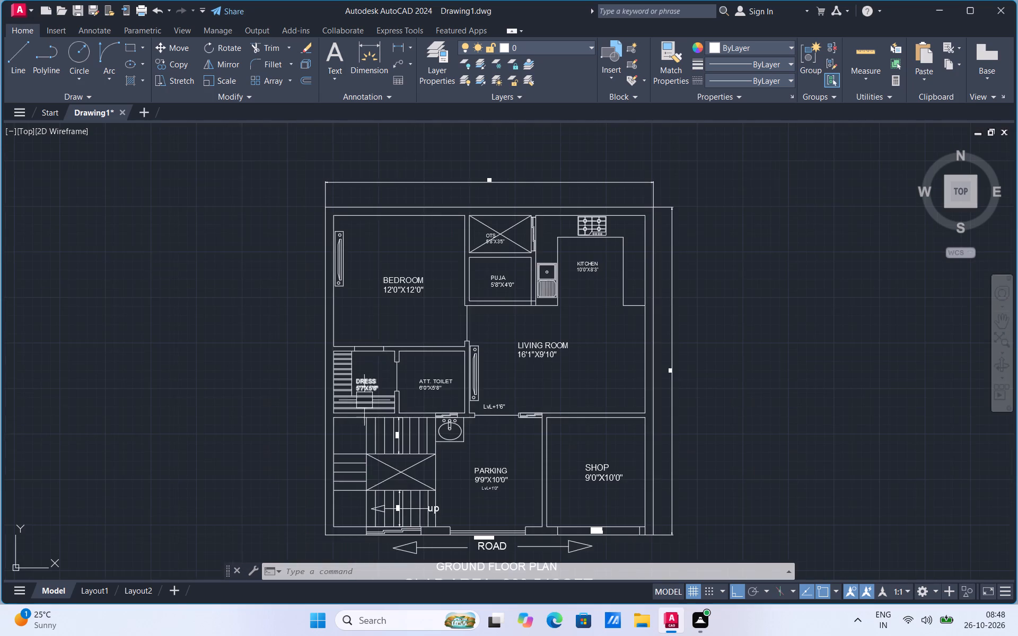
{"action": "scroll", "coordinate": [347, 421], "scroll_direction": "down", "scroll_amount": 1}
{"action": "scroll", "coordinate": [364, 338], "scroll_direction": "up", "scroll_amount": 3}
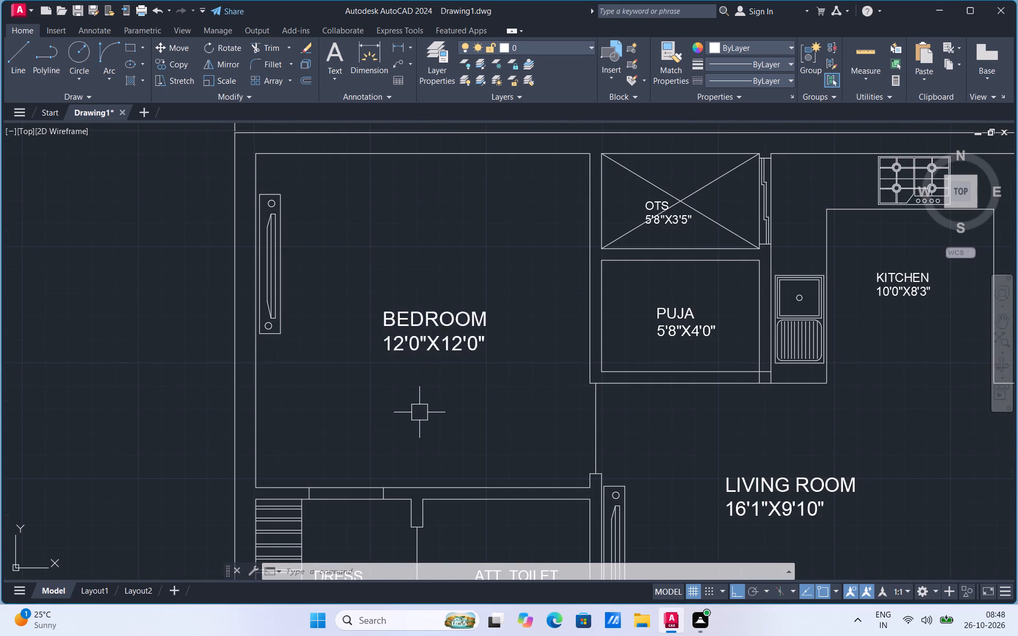
Draw a rectangle about 7'-1" wide in the bedroom, starting near the corner beside the OTS.
{"action": "scroll", "coordinate": [419, 416], "scroll_direction": "down", "scroll_amount": 1}
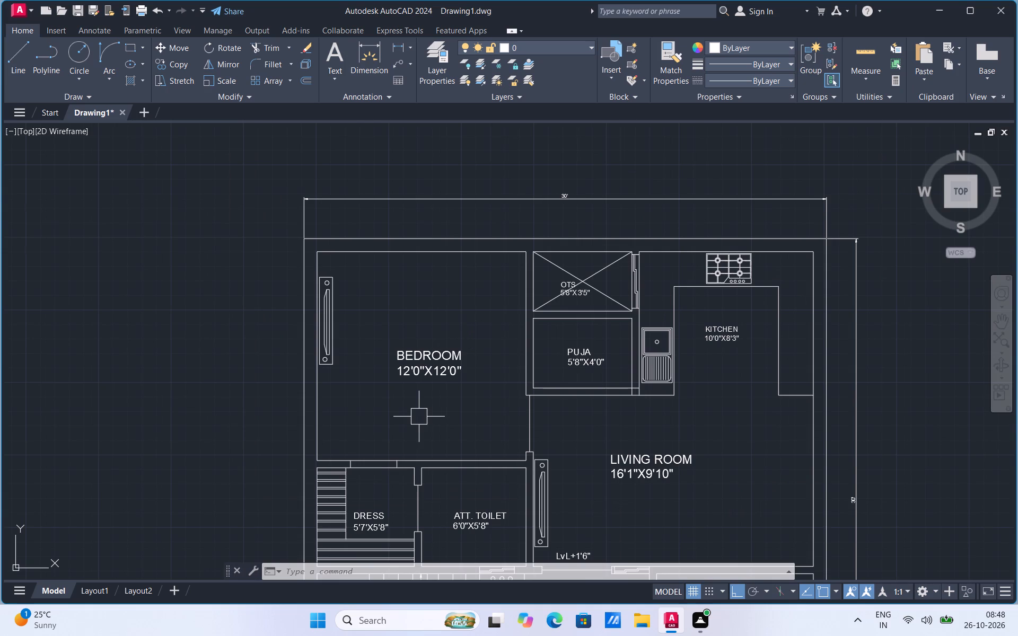
{"action": "left_click", "coordinate": [138, 49]}
{"action": "left_click", "coordinate": [135, 52]}
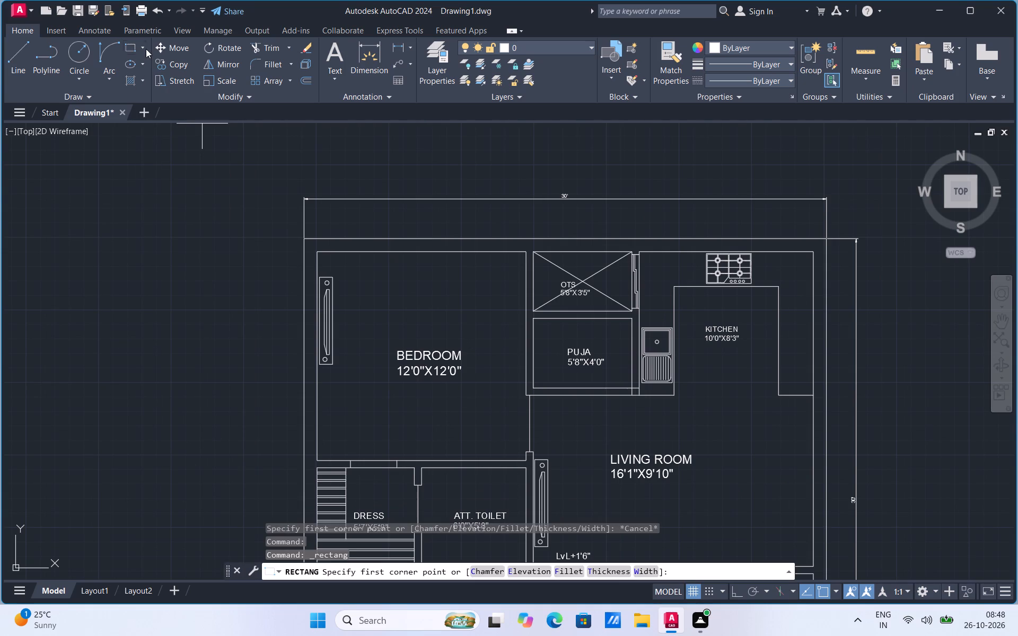
{"action": "left_click", "coordinate": [146, 49]}
{"action": "left_click", "coordinate": [131, 66]}
{"action": "scroll", "coordinate": [504, 275], "scroll_direction": "up", "scroll_amount": 1}
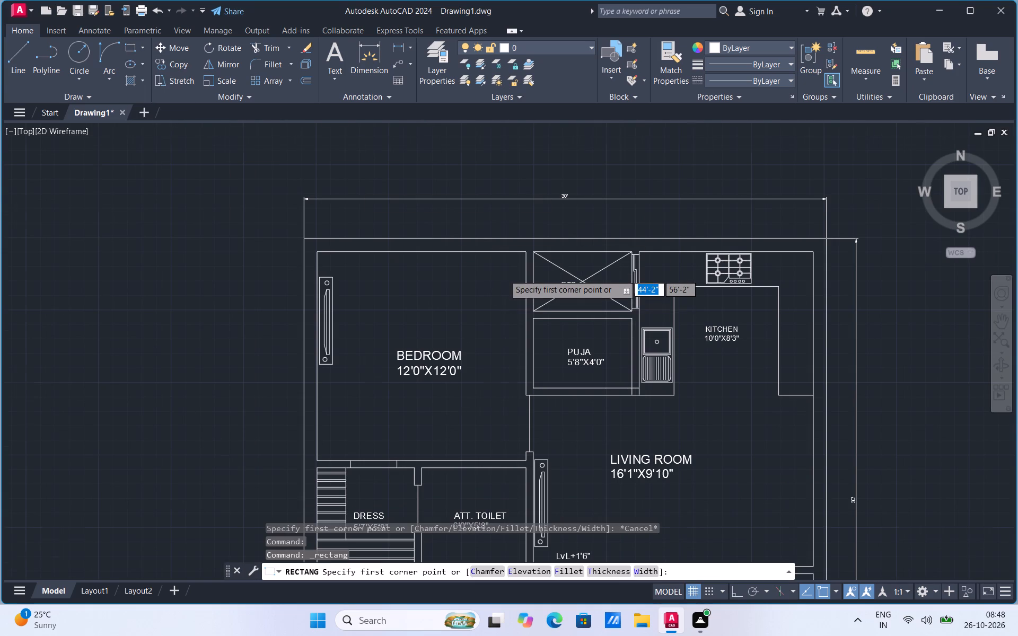
{"action": "left_click", "coordinate": [529, 245]}
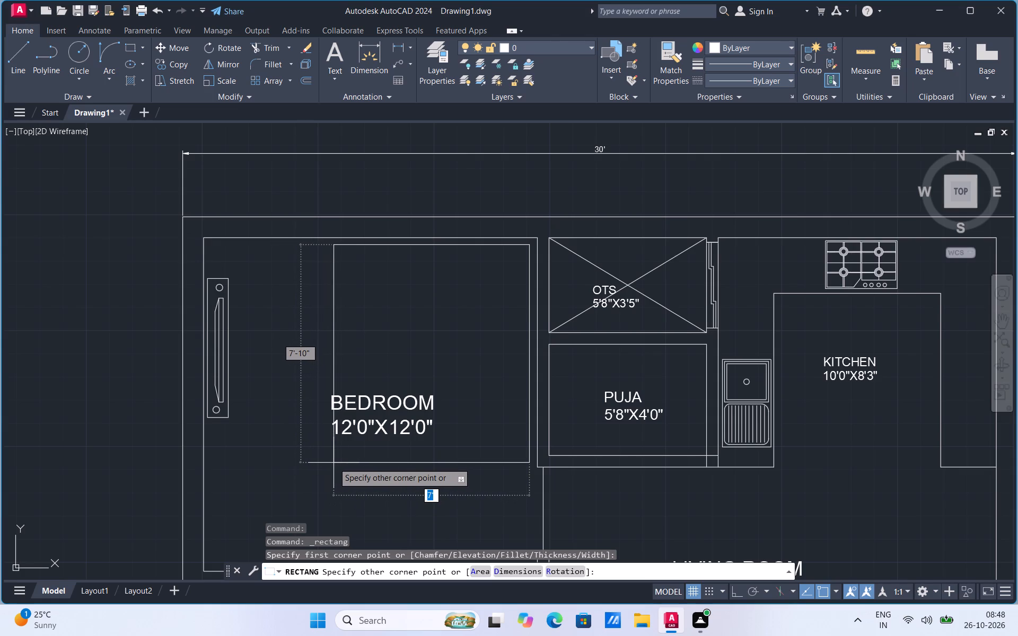
{"action": "left_click", "coordinate": [335, 416]}
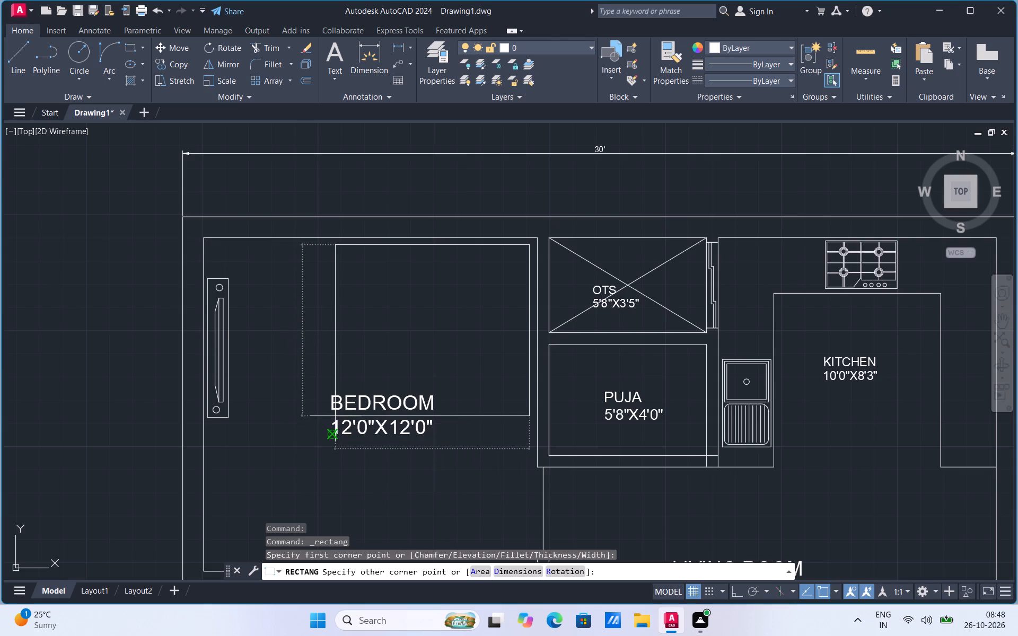
Move the new bedroom rectangle about 20'-8" horizontally, into the empty space outside the bedroom's outer wall.
{"action": "left_click", "coordinate": [454, 436]}
{"action": "right_click", "coordinate": [454, 436]}
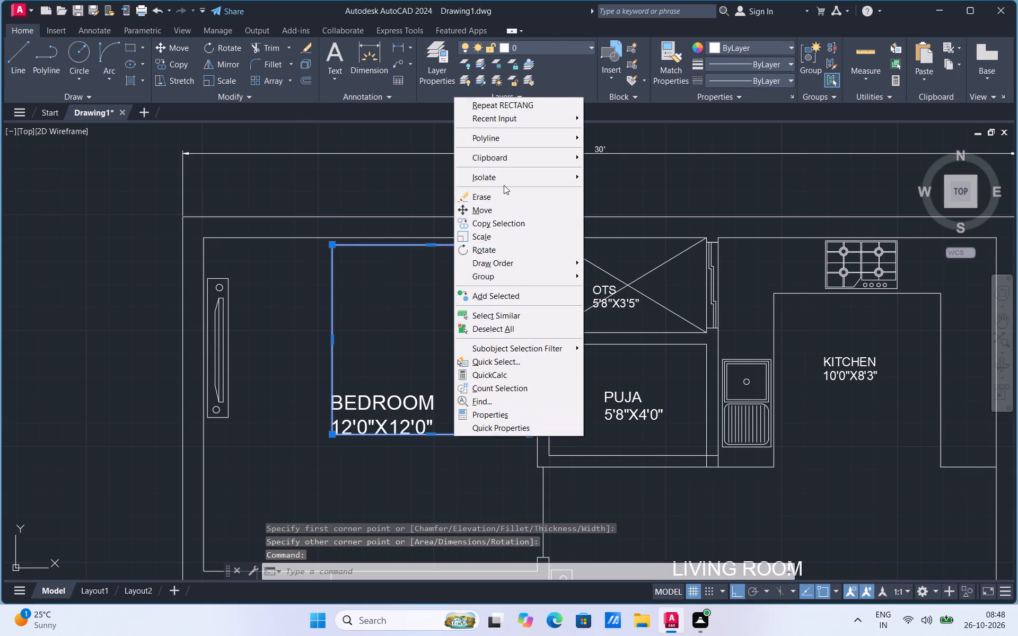
{"action": "left_click", "coordinate": [492, 213]}
{"action": "left_click", "coordinate": [446, 328]}
{"action": "scroll", "coordinate": [706, 327], "scroll_direction": "down", "scroll_amount": 3}
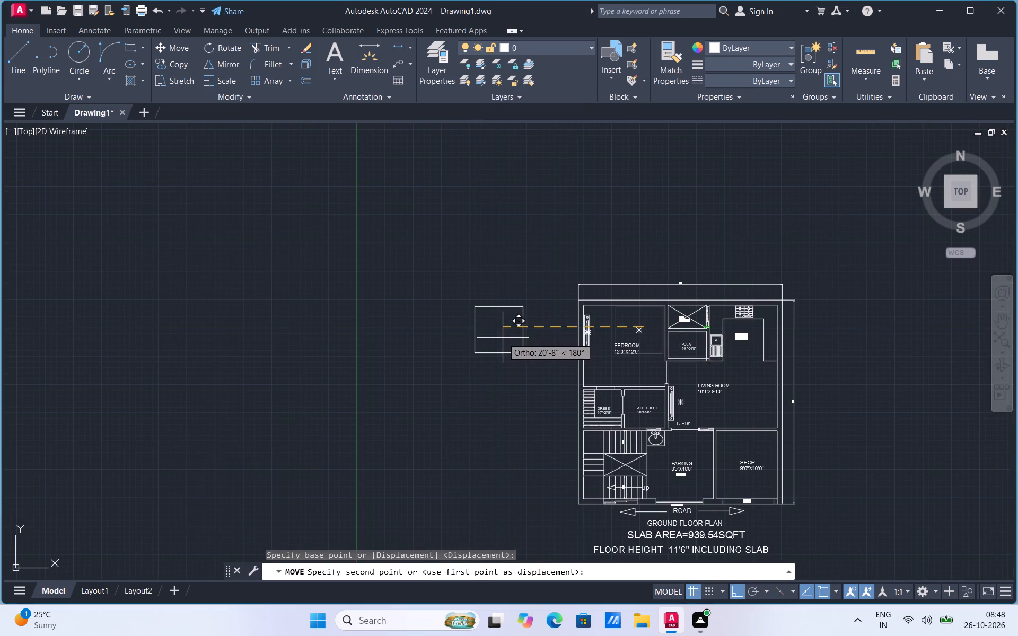
{"action": "left_click", "coordinate": [503, 338]}
Draw a second rectangle about 7'-1" by 4'-4" across the full width of the moved rectangle, between its horizontal edges.
{"action": "scroll", "coordinate": [509, 328], "scroll_direction": "up", "scroll_amount": 3}
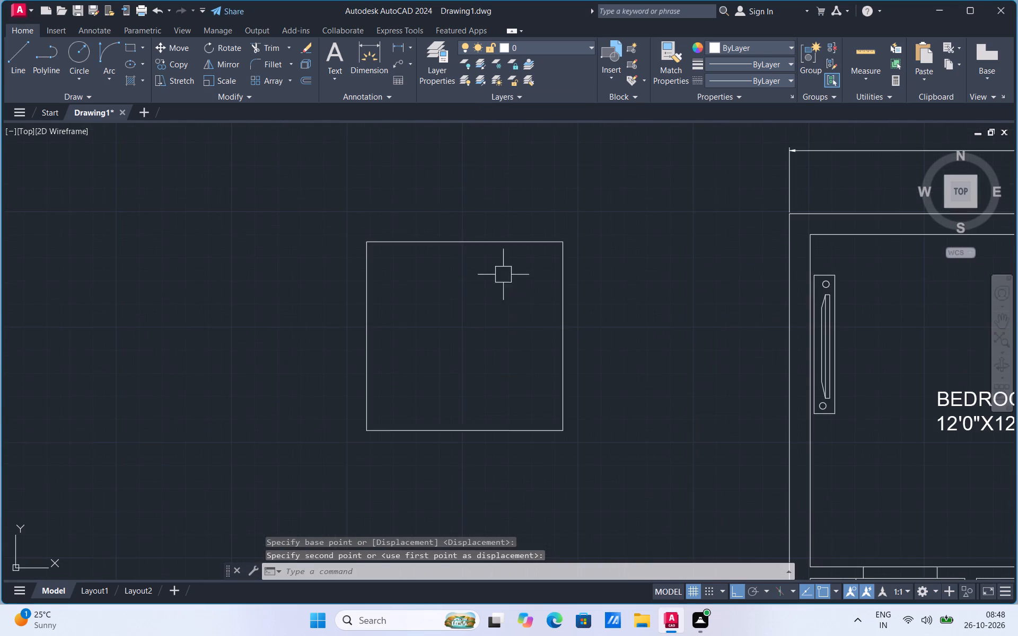
{"action": "left_click", "coordinate": [139, 46]}
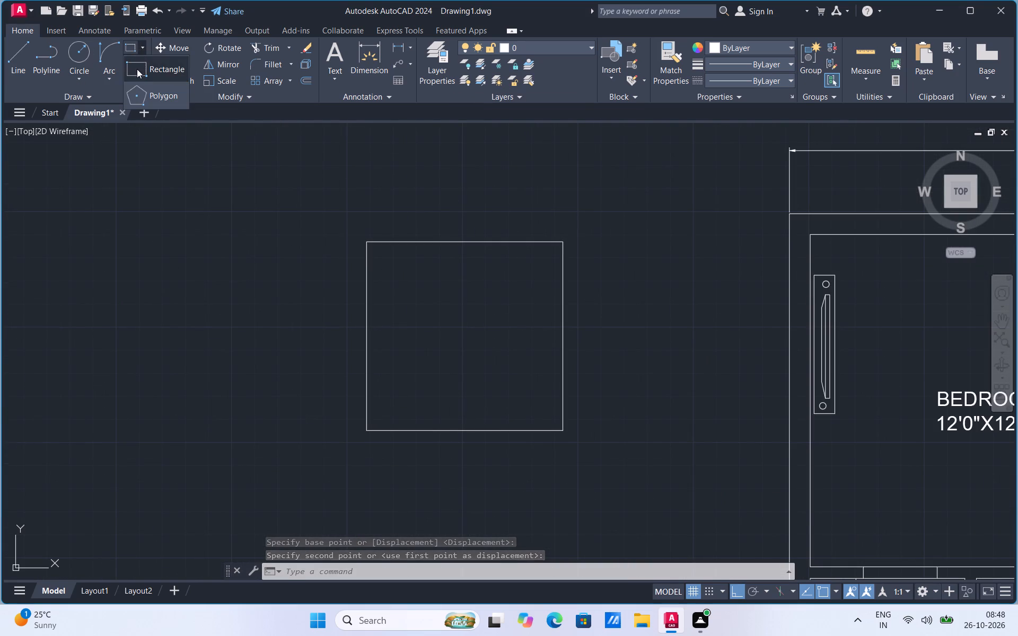
{"action": "left_click", "coordinate": [137, 69]}
{"action": "left_click", "coordinate": [563, 278]}
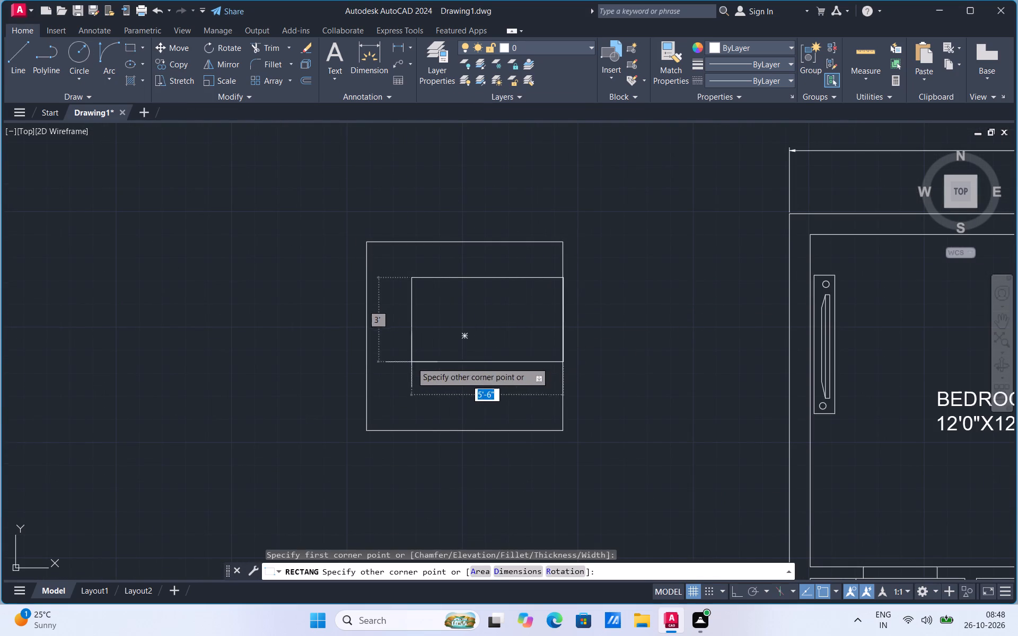
{"action": "left_click", "coordinate": [367, 399]}
Draw a small rectangle about 1'-4" high in the outer rectangle's upper corner facing the plan, ending on the middle rectangle's top edge.
{"action": "left_click", "coordinate": [382, 242]}
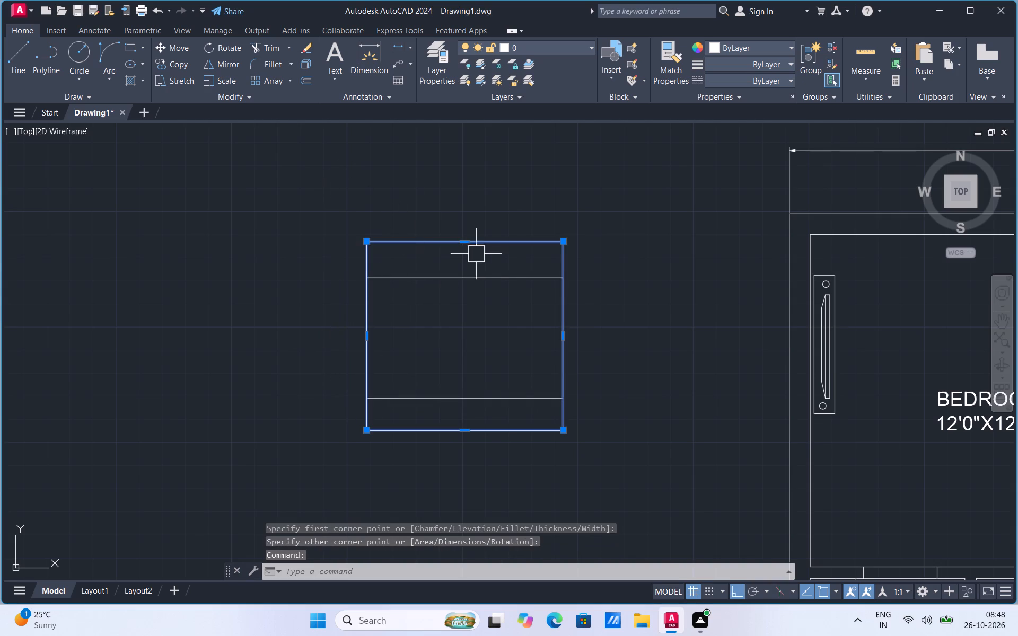
{"action": "left_click", "coordinate": [142, 49]}
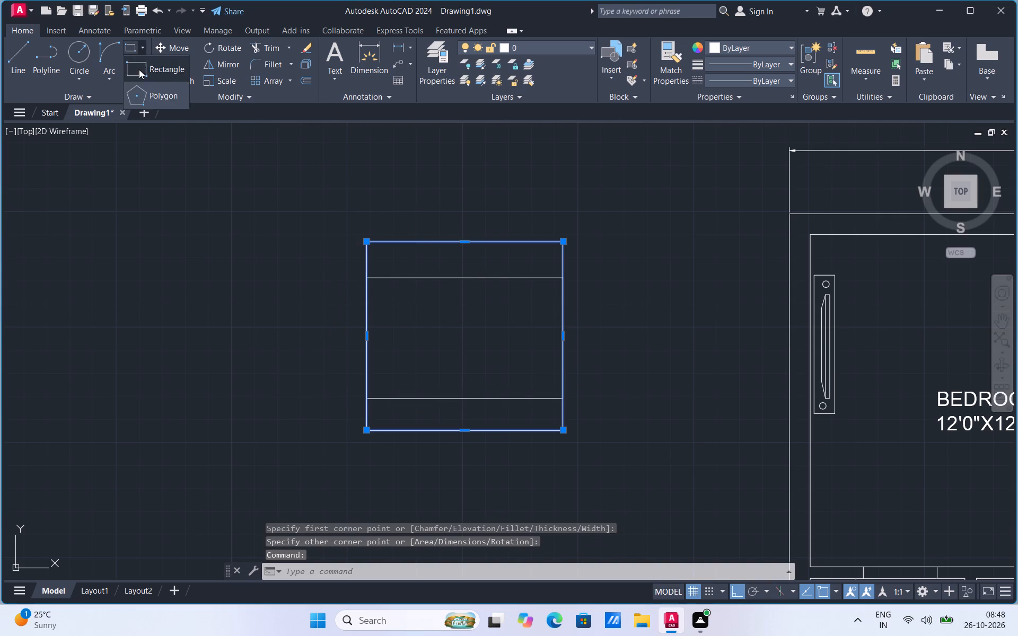
{"action": "left_click", "coordinate": [139, 69]}
{"action": "left_click", "coordinate": [560, 243]}
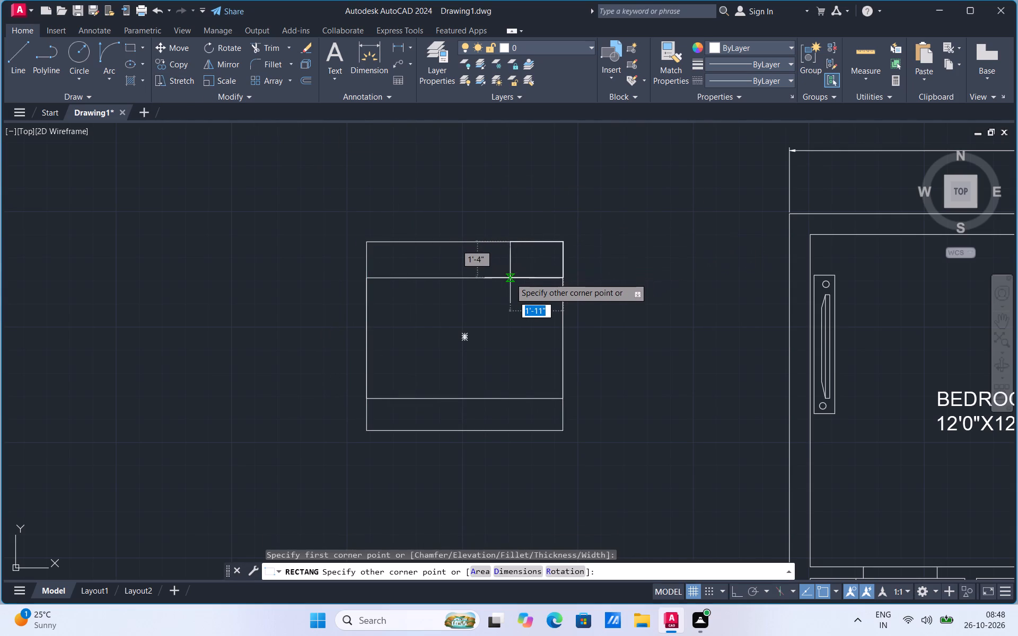
{"action": "left_click", "coordinate": [523, 278]}
Copy the small corner rectangle straight down so it hangs from the middle rectangle's bottom edge.
{"action": "left_click", "coordinate": [524, 263]}
{"action": "right_click", "coordinate": [524, 263]}
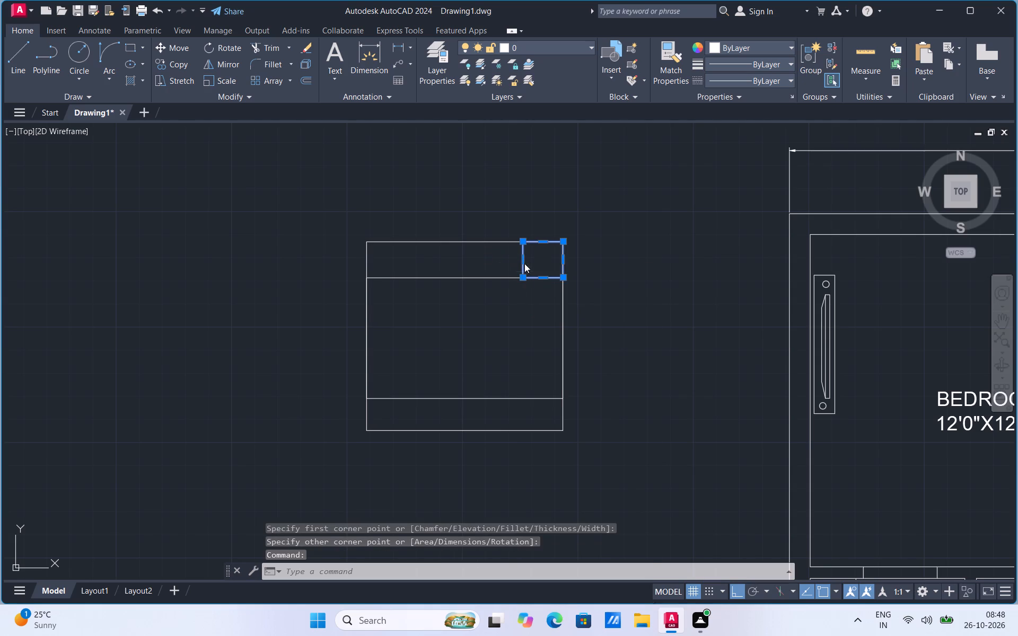
{"action": "left_click", "coordinate": [563, 390]}
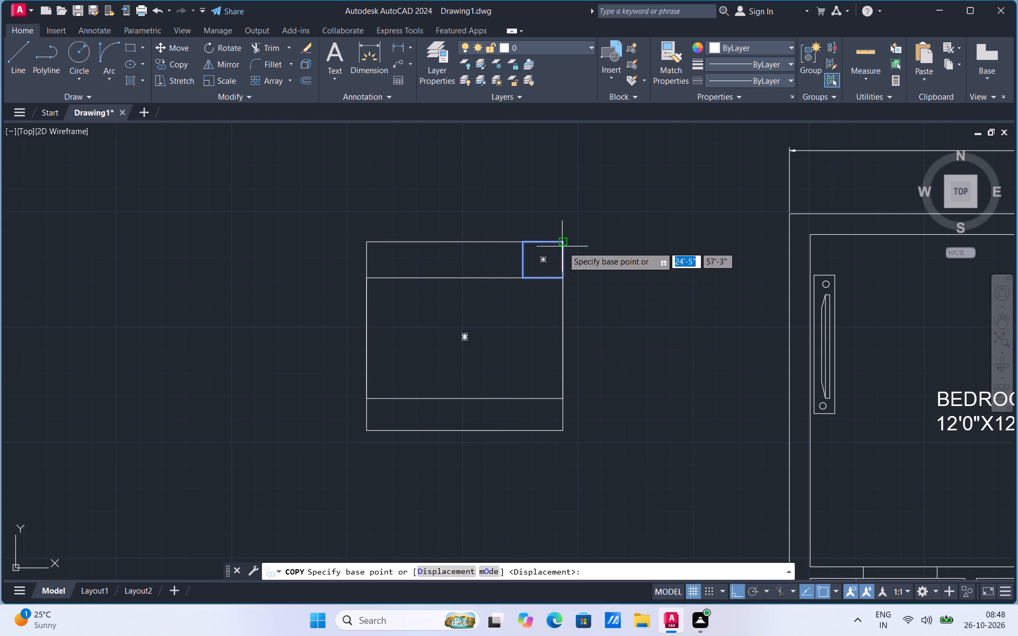
{"action": "left_click", "coordinate": [563, 243]}
{"action": "left_click", "coordinate": [558, 399]}
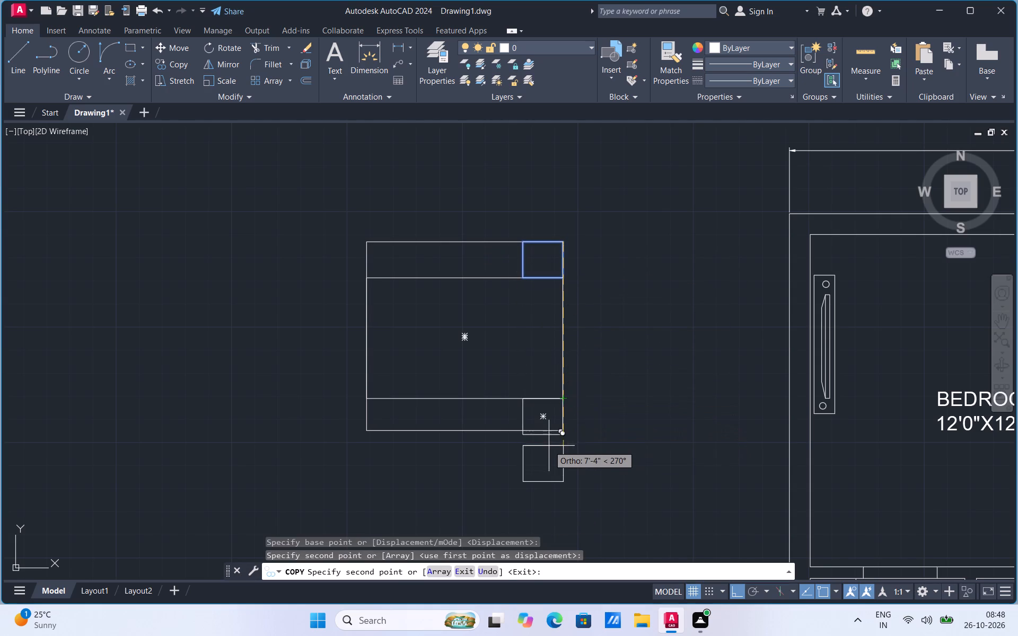
{"action": "scroll", "coordinate": [545, 443], "scroll_direction": "up", "scroll_amount": 2}
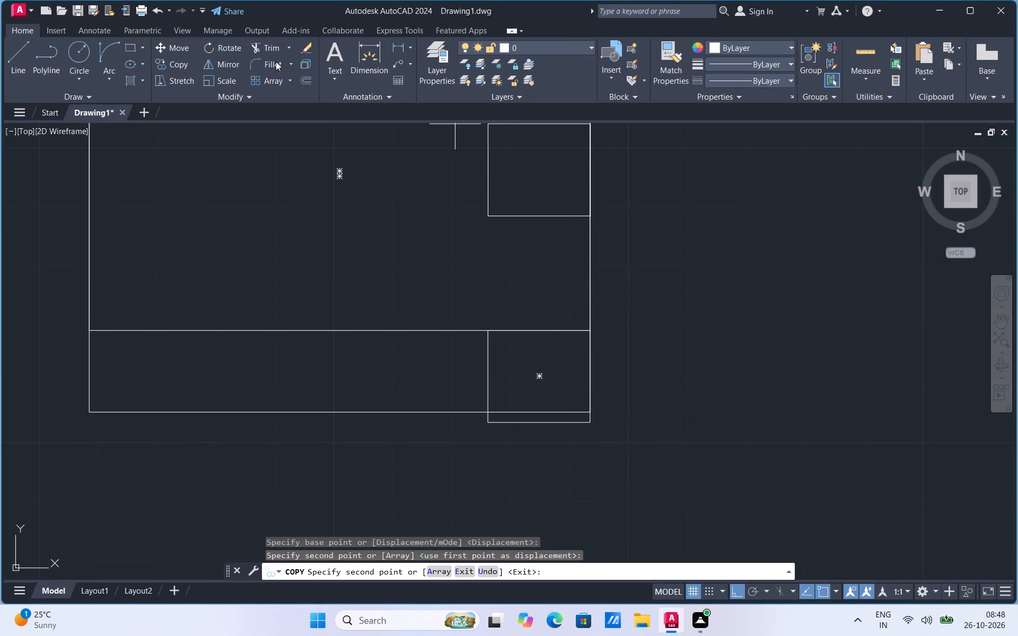
{"action": "key", "text": "Escape"}
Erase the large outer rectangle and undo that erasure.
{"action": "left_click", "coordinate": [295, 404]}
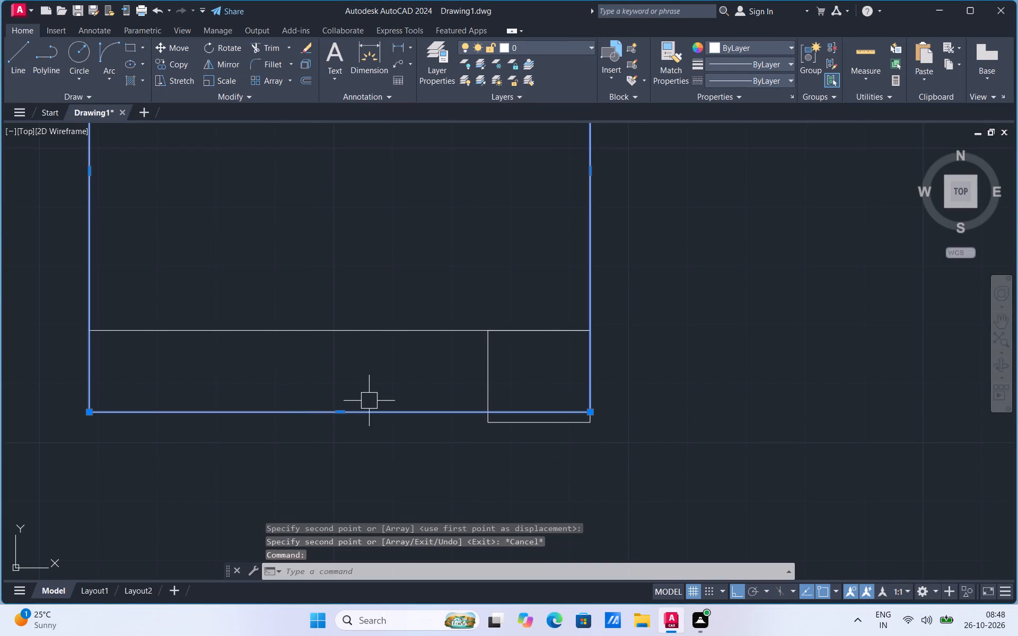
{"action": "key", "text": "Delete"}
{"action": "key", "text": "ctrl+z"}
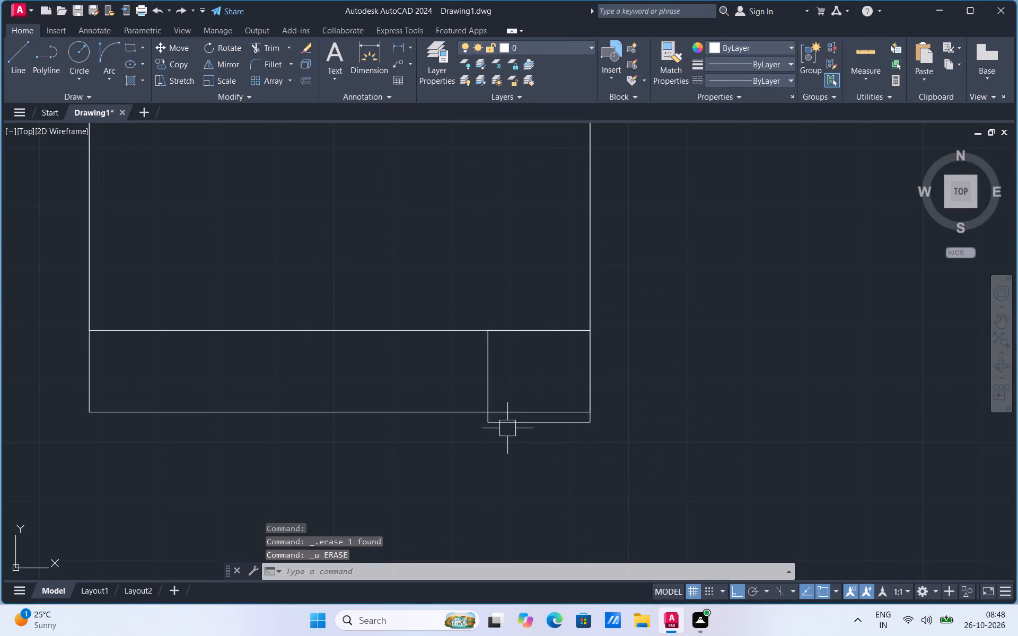
Explode the lower small rectangle and erase its bottom line that overhangs the outer rectangle.
{"action": "left_click", "coordinate": [513, 428]}
{"action": "type", "text": "EX"}
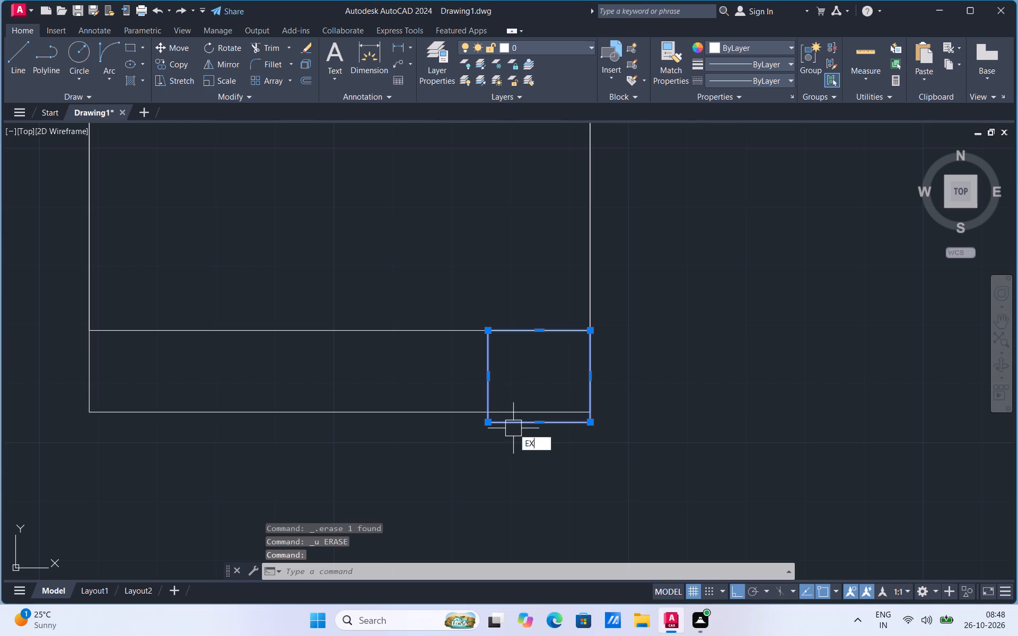
{"action": "left_click", "coordinate": [548, 467]}
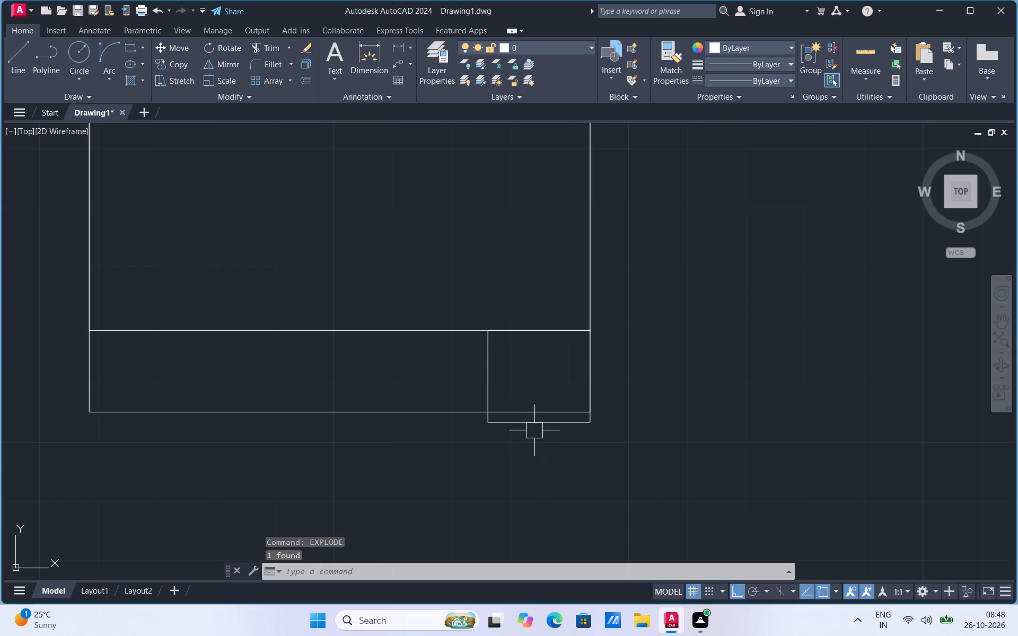
{"action": "left_click", "coordinate": [530, 429]}
{"action": "key", "text": "Delete"}
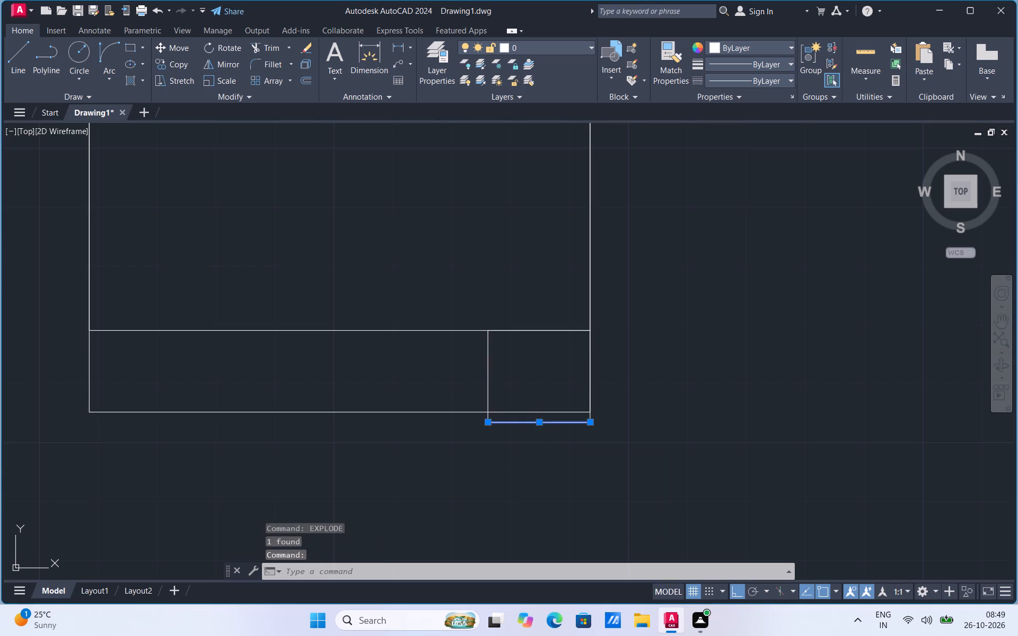
Trim the lower small rectangle's two overhanging sides back to the outer rectangle's bottom edge.
{"action": "scroll", "coordinate": [493, 434], "scroll_direction": "up", "scroll_amount": 2}
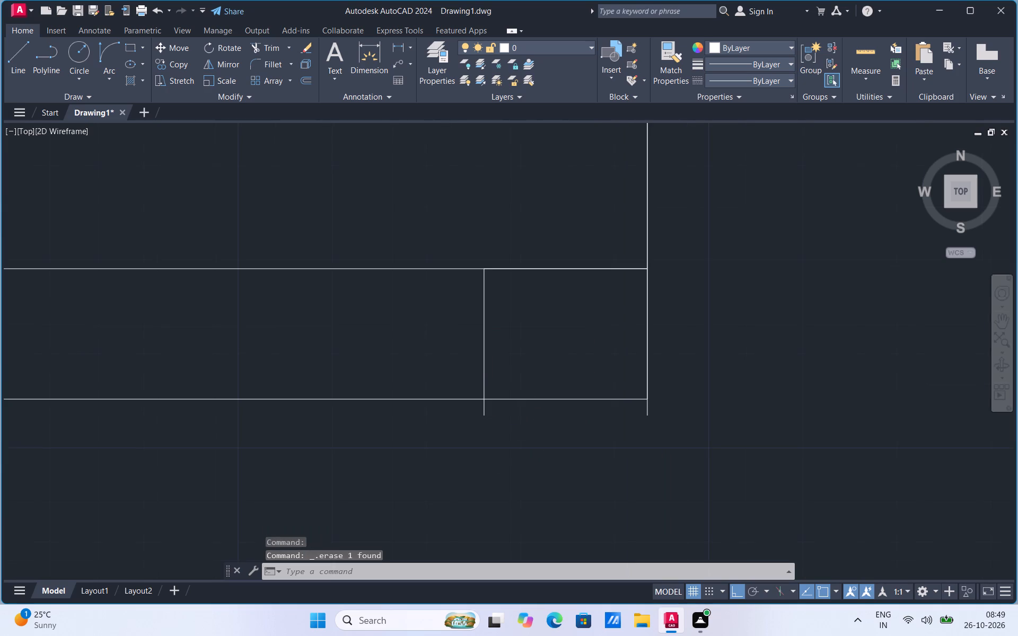
{"action": "left_click", "coordinate": [258, 48]}
{"action": "left_click", "coordinate": [478, 400]}
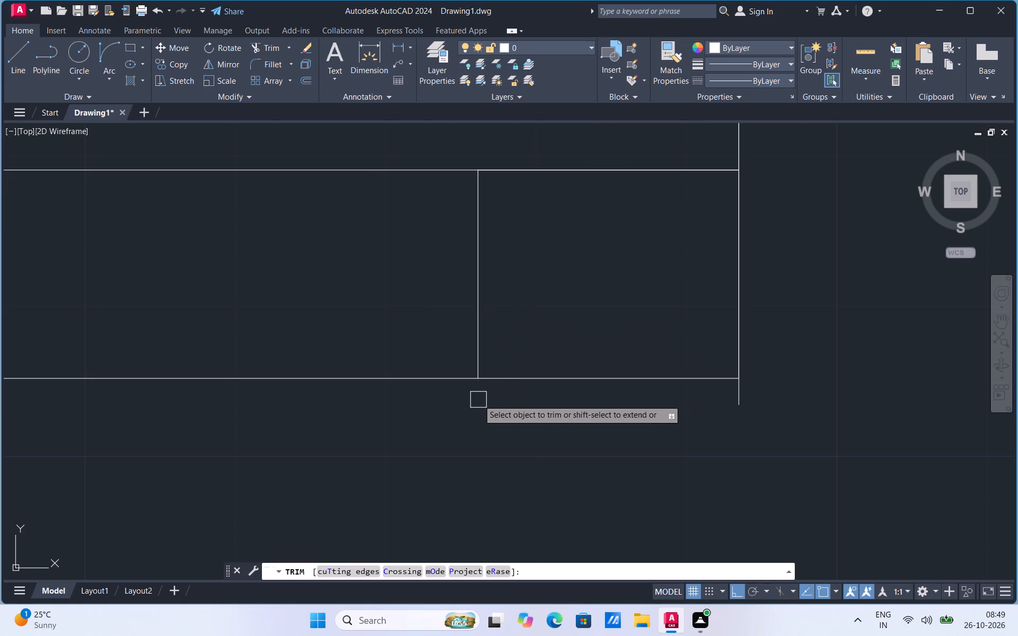
{"action": "left_click", "coordinate": [737, 401]}
Trim away the outer rectangle's top, bottom and far-side segments that extend beyond the middle and small rectangles.
{"action": "scroll", "coordinate": [717, 456], "scroll_direction": "down", "scroll_amount": 2}
{"action": "left_click", "coordinate": [527, 420]}
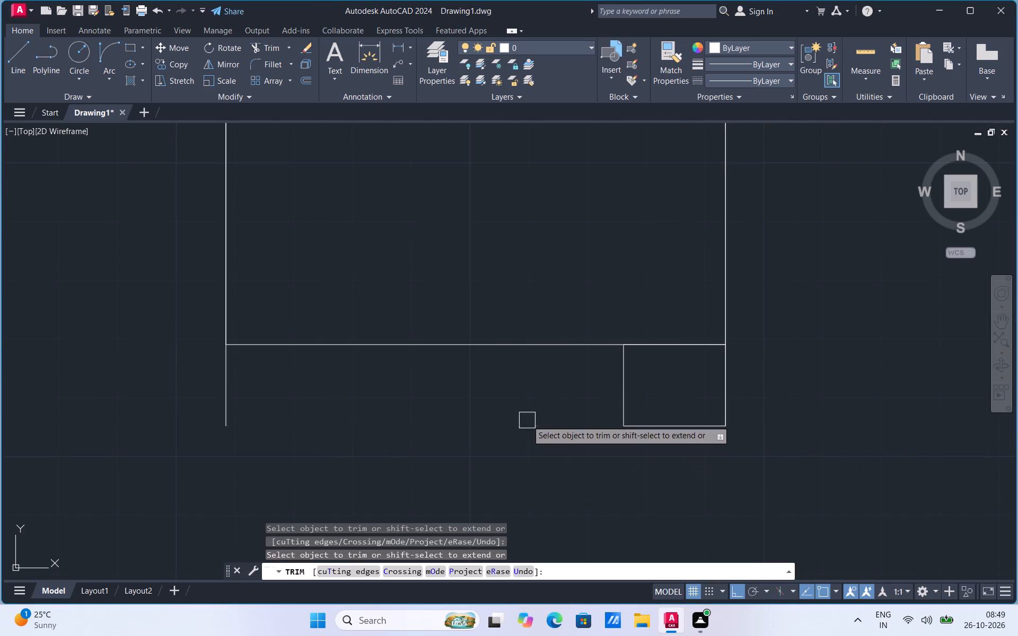
{"action": "left_click", "coordinate": [226, 390]}
{"action": "scroll", "coordinate": [358, 446], "scroll_direction": "down", "scroll_amount": 2}
{"action": "left_click", "coordinate": [366, 252]}
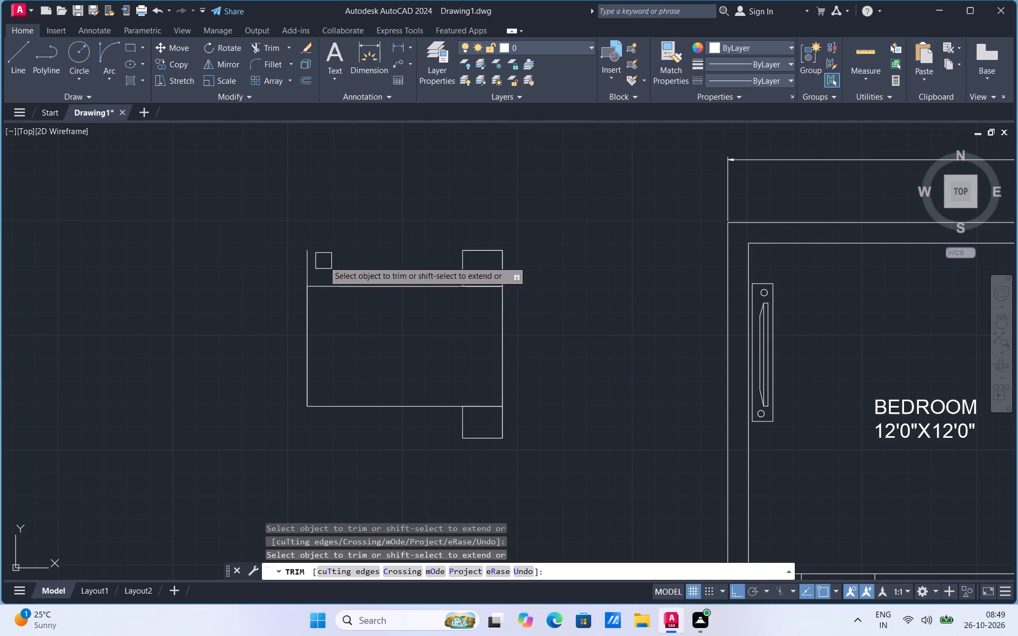
{"action": "left_click", "coordinate": [305, 270]}
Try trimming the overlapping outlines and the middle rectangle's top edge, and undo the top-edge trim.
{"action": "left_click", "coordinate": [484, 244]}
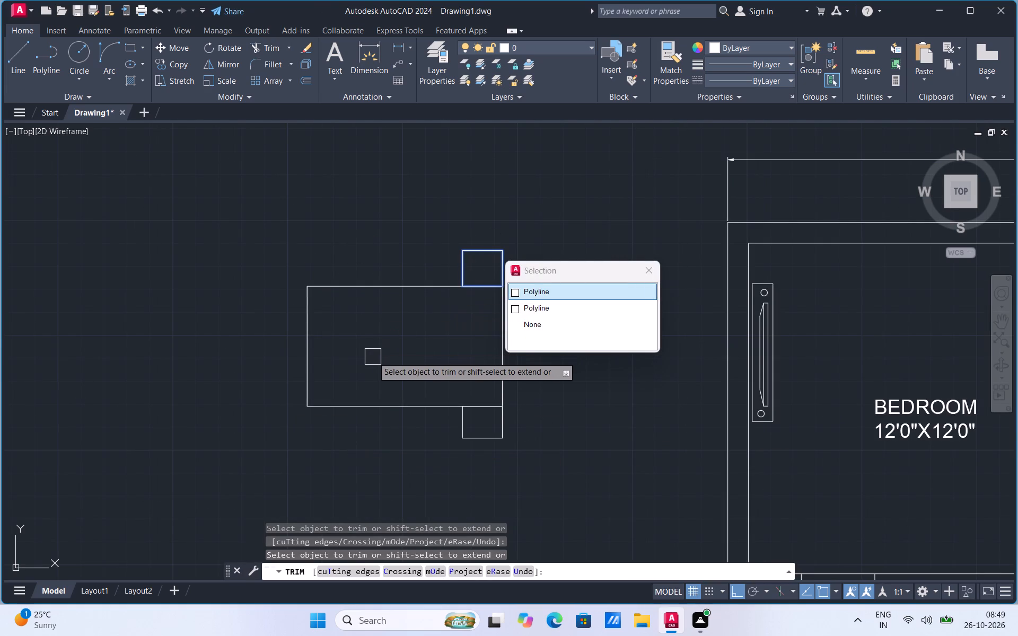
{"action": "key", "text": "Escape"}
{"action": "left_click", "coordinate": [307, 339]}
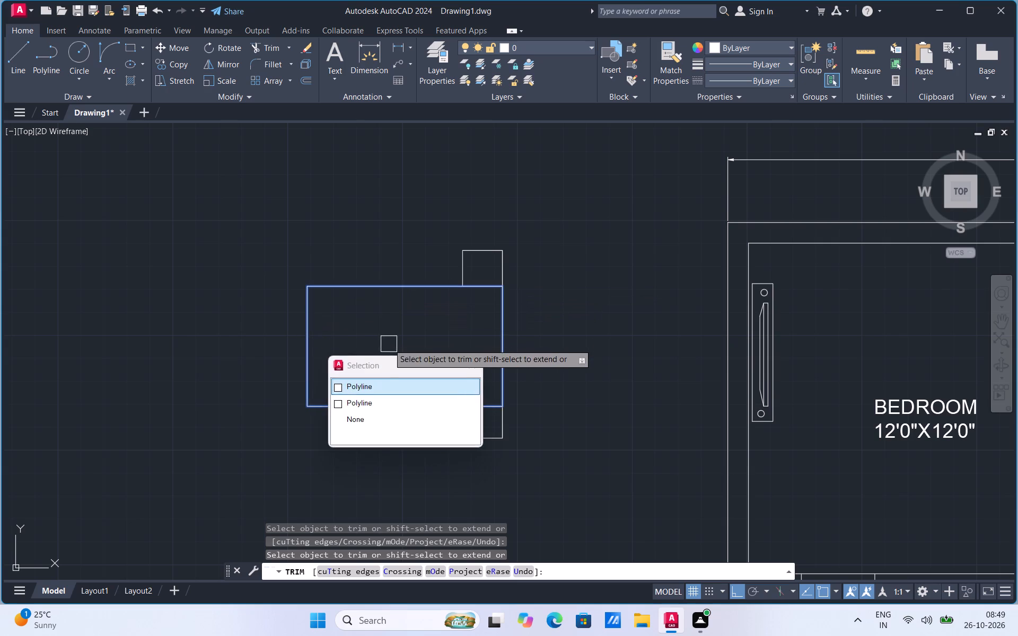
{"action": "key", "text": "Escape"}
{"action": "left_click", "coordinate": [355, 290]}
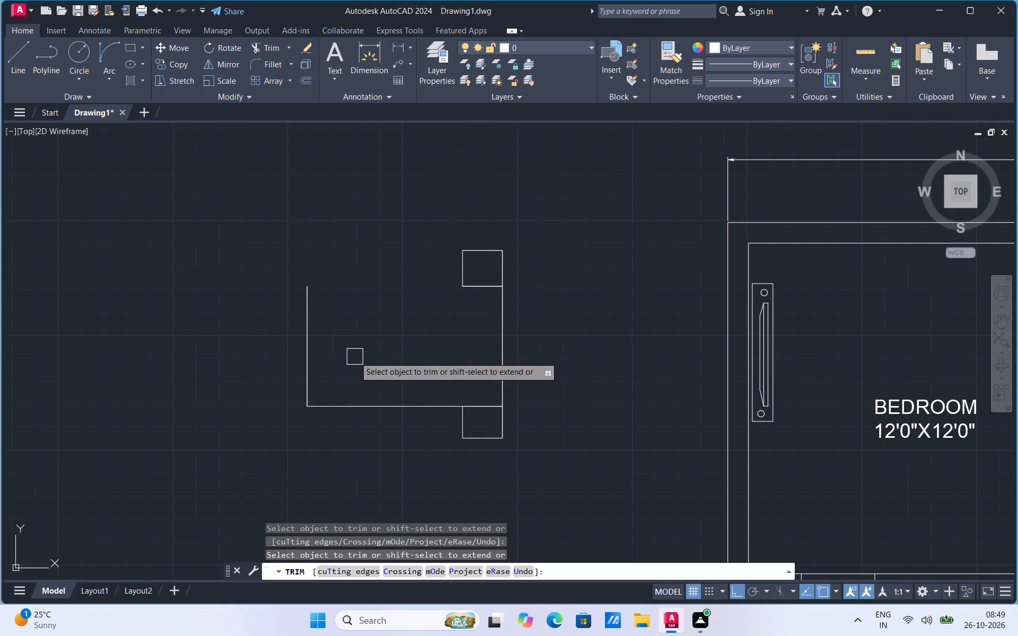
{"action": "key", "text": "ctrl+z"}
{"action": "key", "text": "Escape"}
Explode the middle rectangle and erase its two vertical side lines.
{"action": "left_click", "coordinate": [314, 337]}
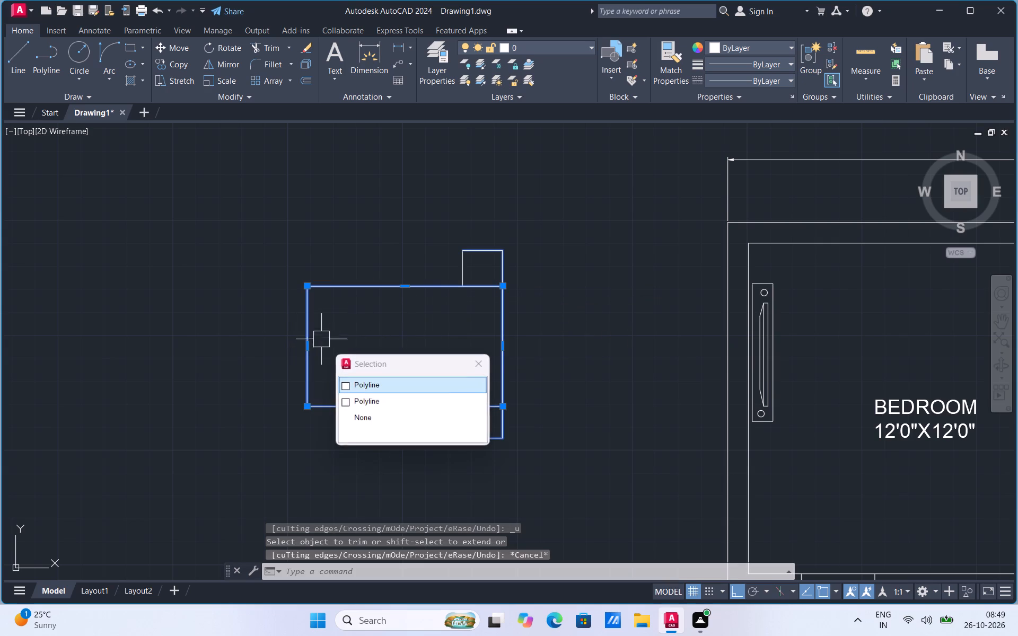
{"action": "type", "text": "EX"}
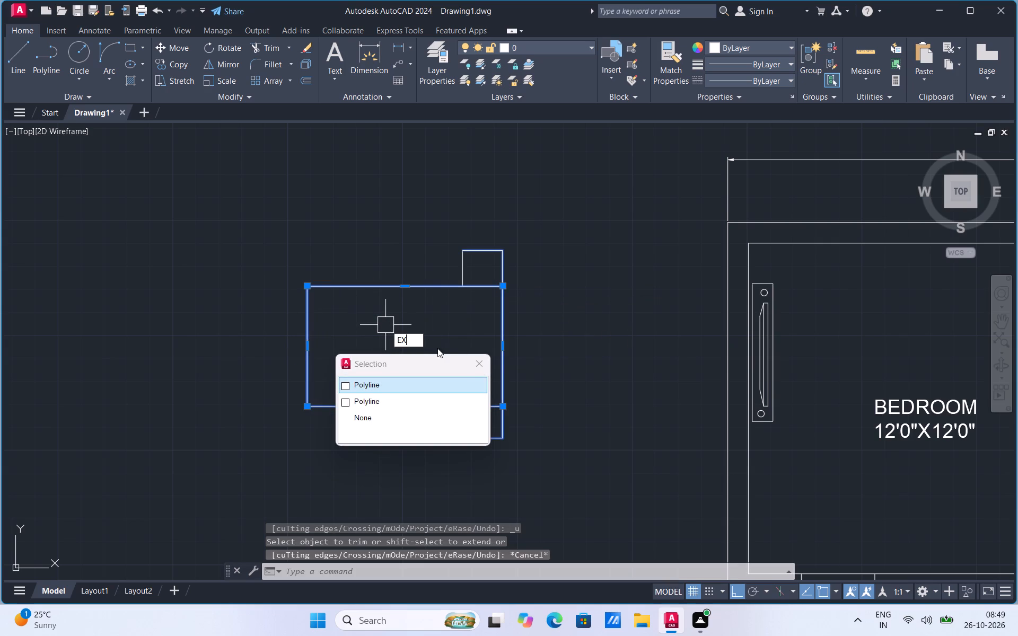
{"action": "left_click", "coordinate": [431, 366]}
{"action": "left_click", "coordinate": [311, 340]}
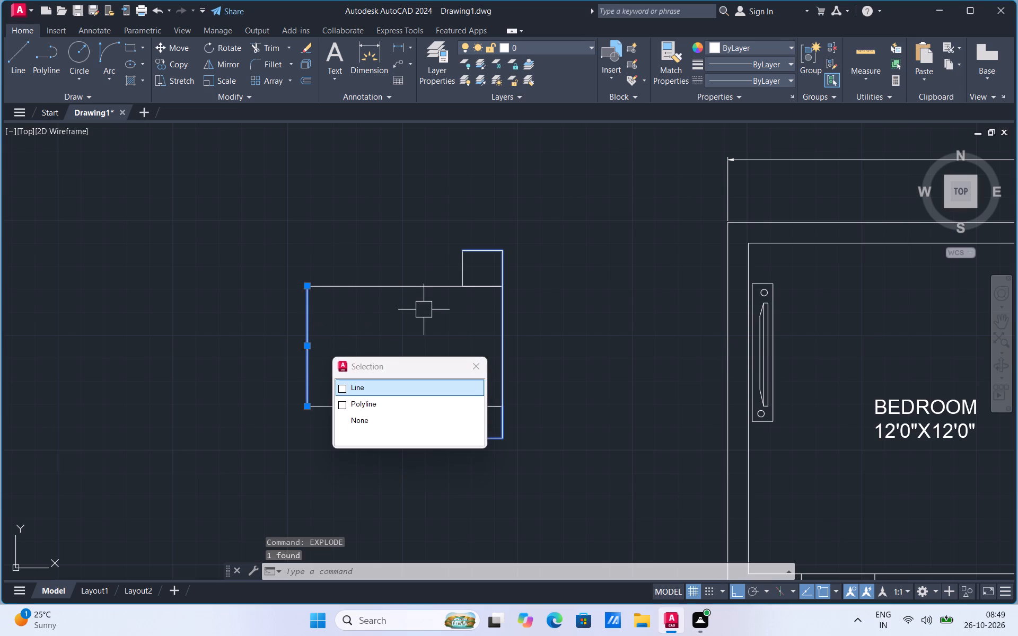
{"action": "key", "text": "Delete"}
{"action": "left_click", "coordinate": [502, 320]}
{"action": "key", "text": "Delete"}
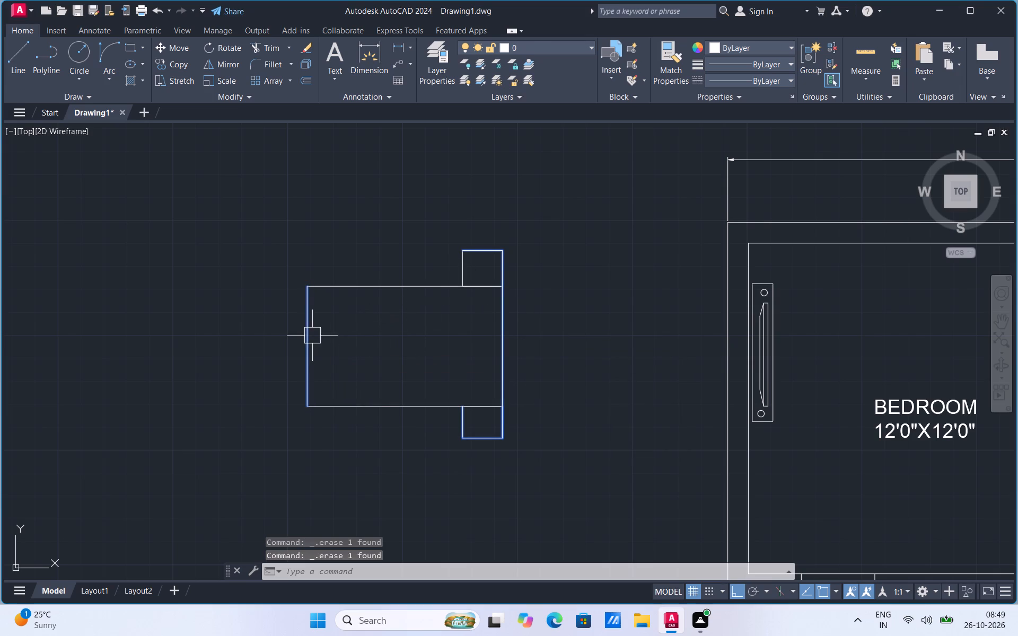
Erase the outer rectangle's leftover pieces overlapping the same two vertical sides.
{"action": "left_click", "coordinate": [312, 335]}
{"action": "key", "text": "Delete"}
{"action": "left_click", "coordinate": [503, 321]}
{"action": "key", "text": "Delete"}
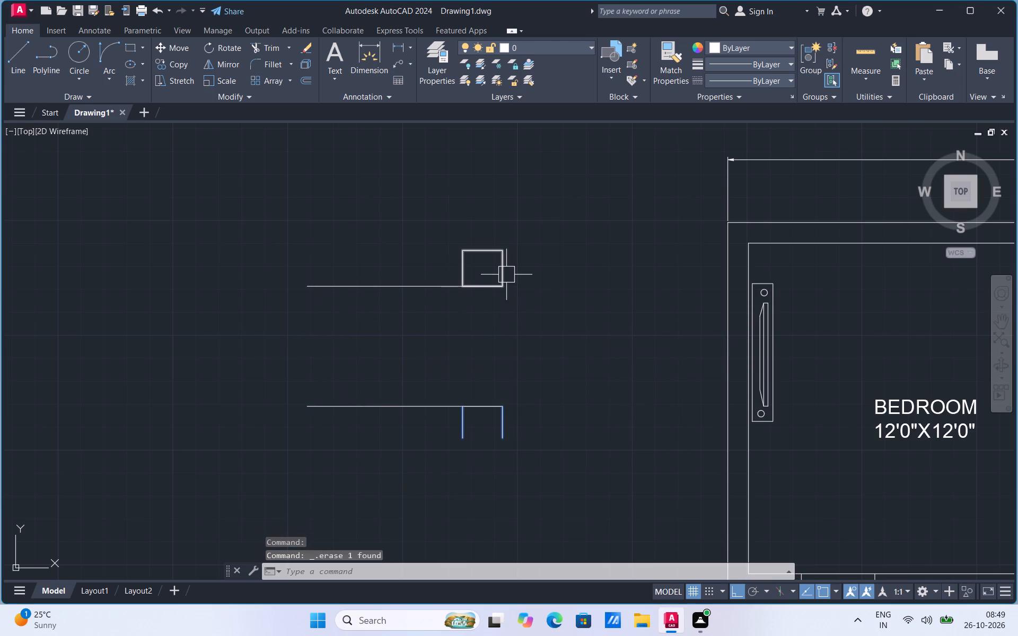
Explode the upper small rectangle and erase its bottom edge that overlaps the long horizontal line.
{"action": "left_click", "coordinate": [507, 271]}
{"action": "type", "text": "EX"}
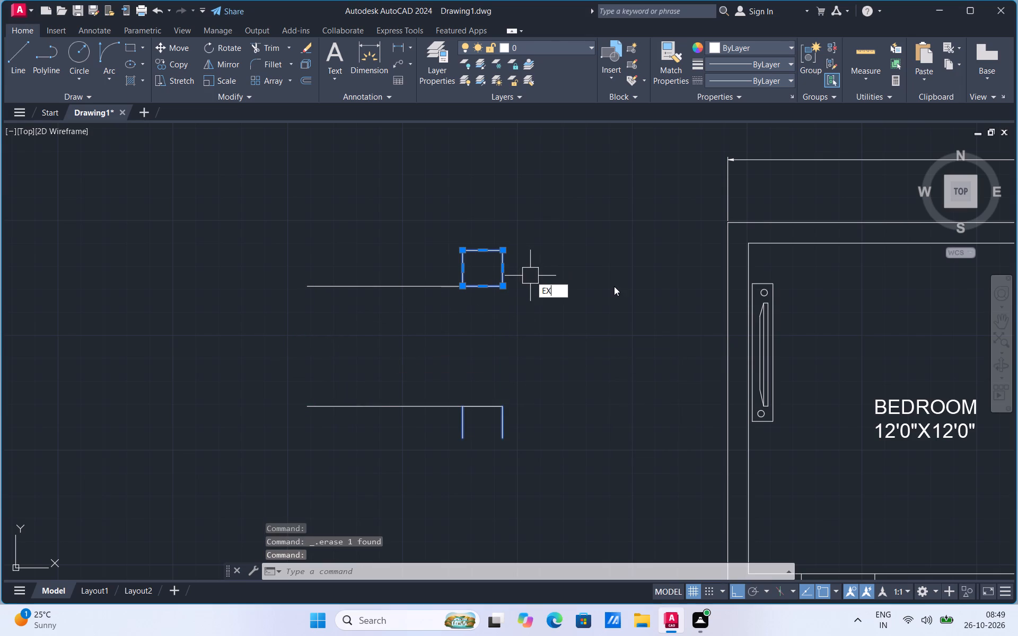
{"action": "left_click", "coordinate": [581, 314]}
{"action": "left_click", "coordinate": [478, 289]}
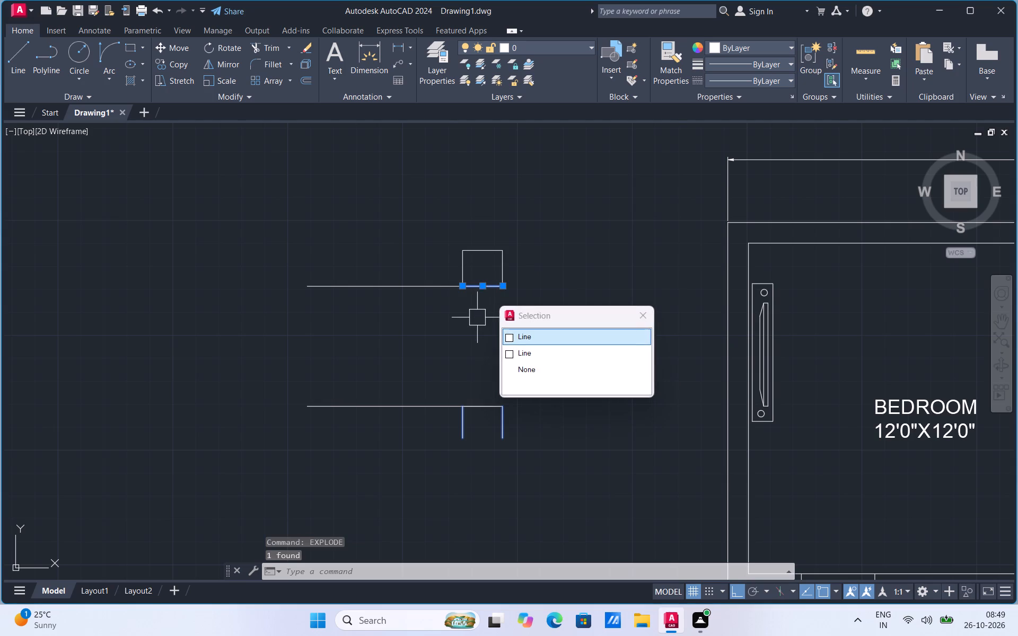
{"action": "key", "text": "Delete"}
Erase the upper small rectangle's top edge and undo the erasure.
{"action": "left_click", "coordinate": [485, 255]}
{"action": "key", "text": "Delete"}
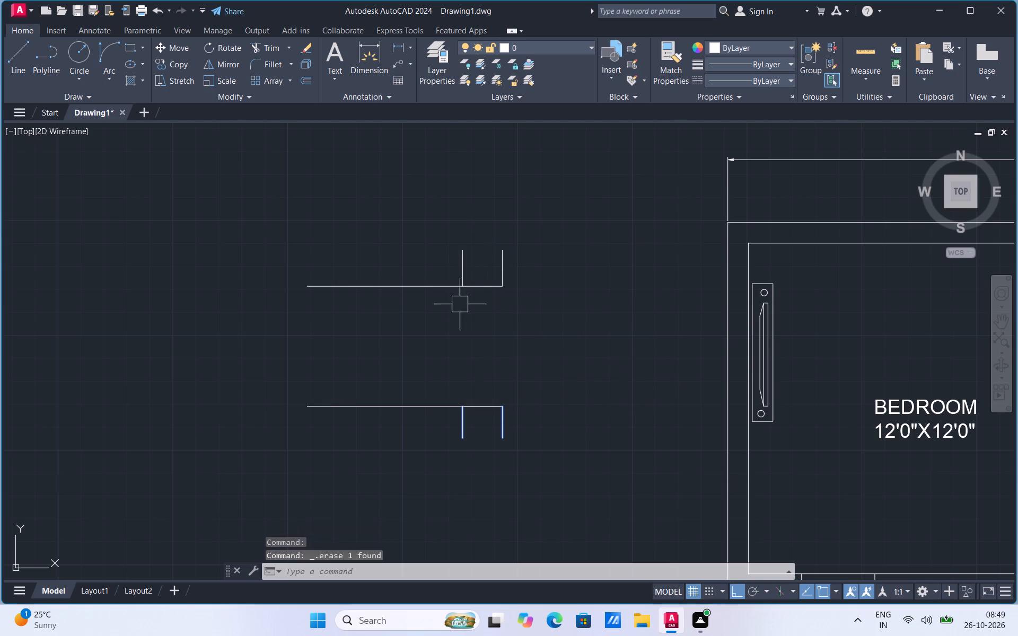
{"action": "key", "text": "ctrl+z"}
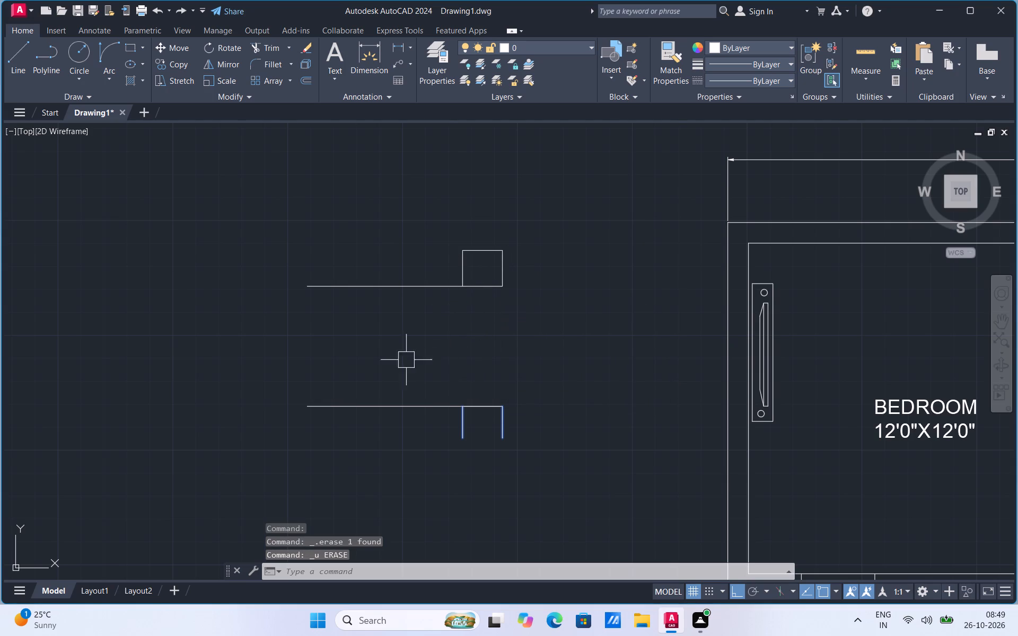
Draw lines closing the middle rectangle's two vertical sides and the lower small rectangle's bottom edge, about 1'-5" long.
{"action": "left_click", "coordinate": [21, 68]}
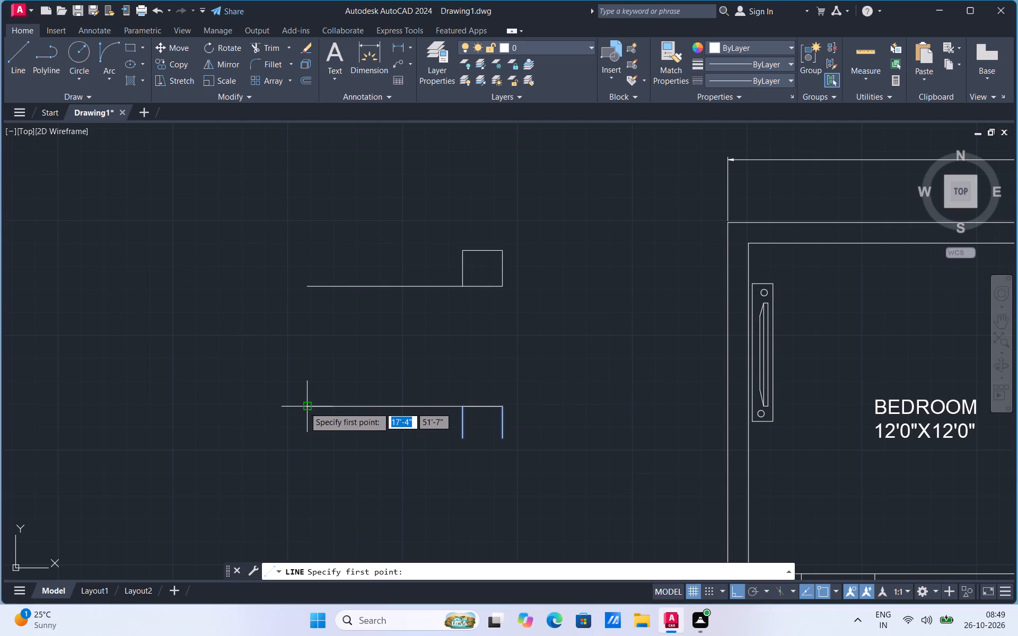
{"action": "left_click", "coordinate": [304, 407]}
{"action": "left_click", "coordinate": [307, 289]}
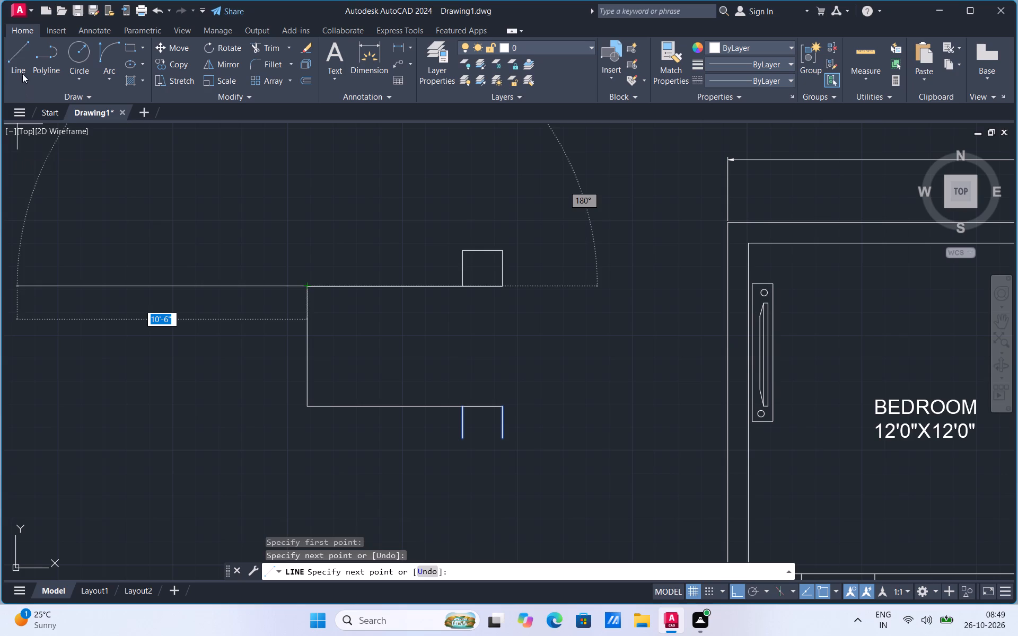
{"action": "left_click", "coordinate": [22, 70]}
{"action": "left_click", "coordinate": [459, 441]}
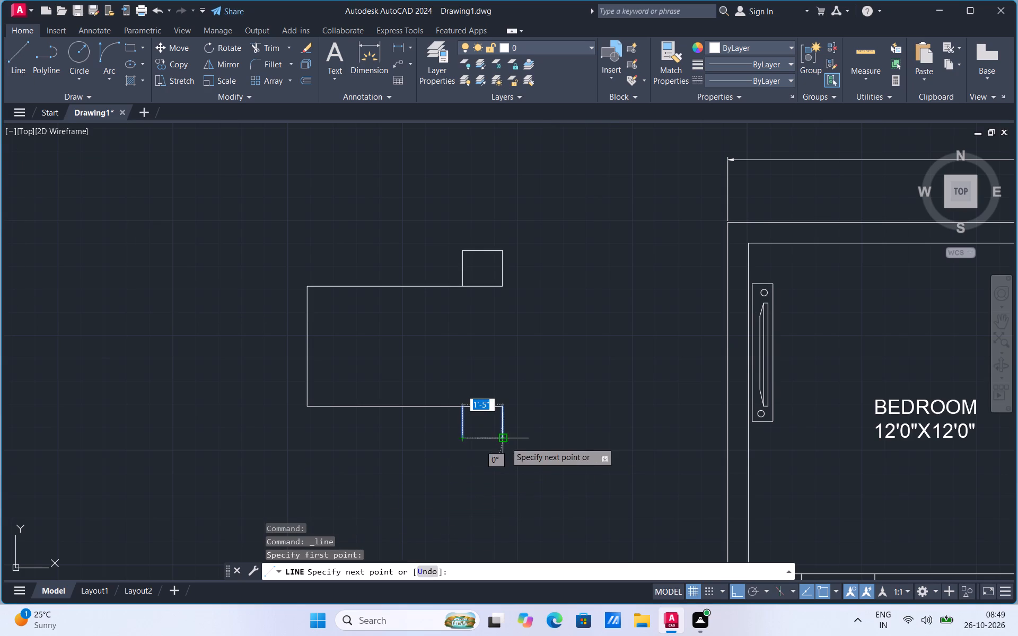
{"action": "left_click", "coordinate": [505, 442]}
{"action": "left_click", "coordinate": [12, 61]}
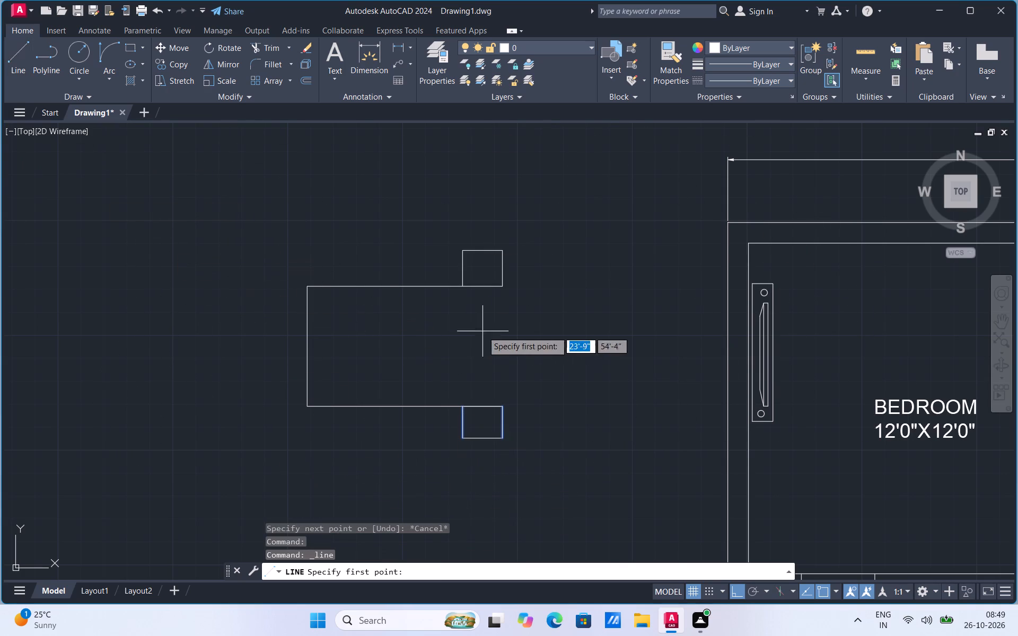
{"action": "left_click_drag", "start_coordinate": [505, 290], "coordinate": [507, 303]}
{"action": "left_click", "coordinate": [503, 405]}
{"action": "key", "text": "Escape"}
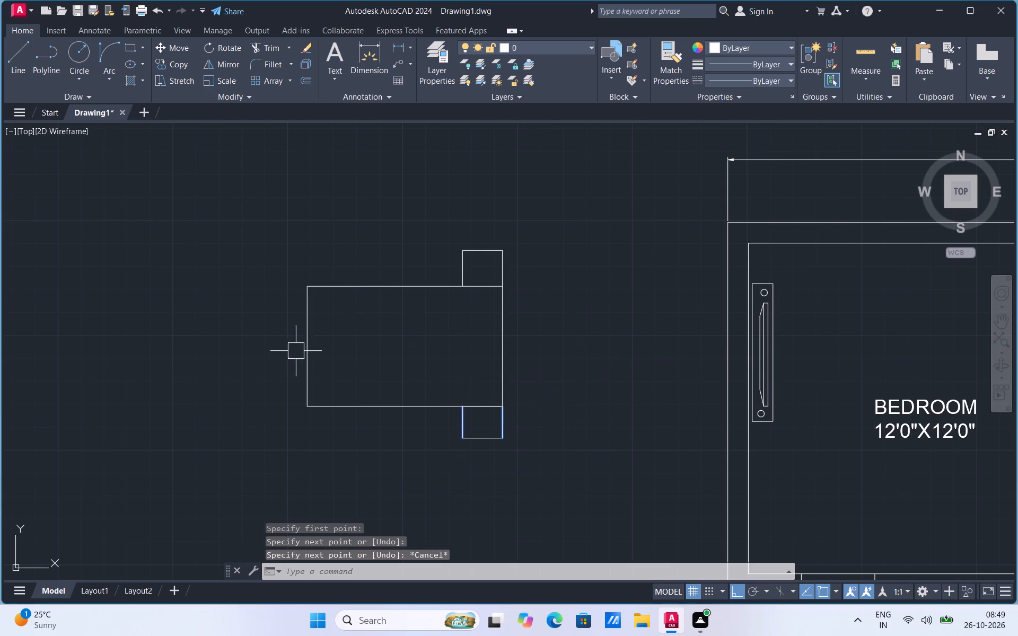
Copy the bed's left side line about 4'-1" toward the side tables to form a vertical divider.
{"action": "left_click", "coordinate": [312, 357]}
{"action": "right_click", "coordinate": [312, 357]}
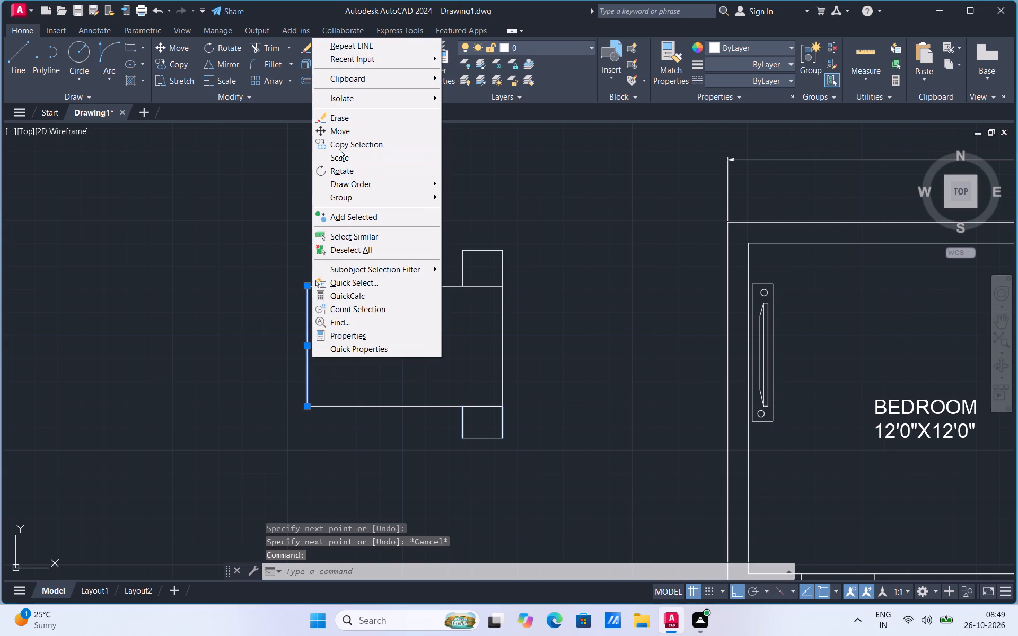
{"action": "left_click", "coordinate": [341, 147]}
{"action": "left_click", "coordinate": [304, 287]}
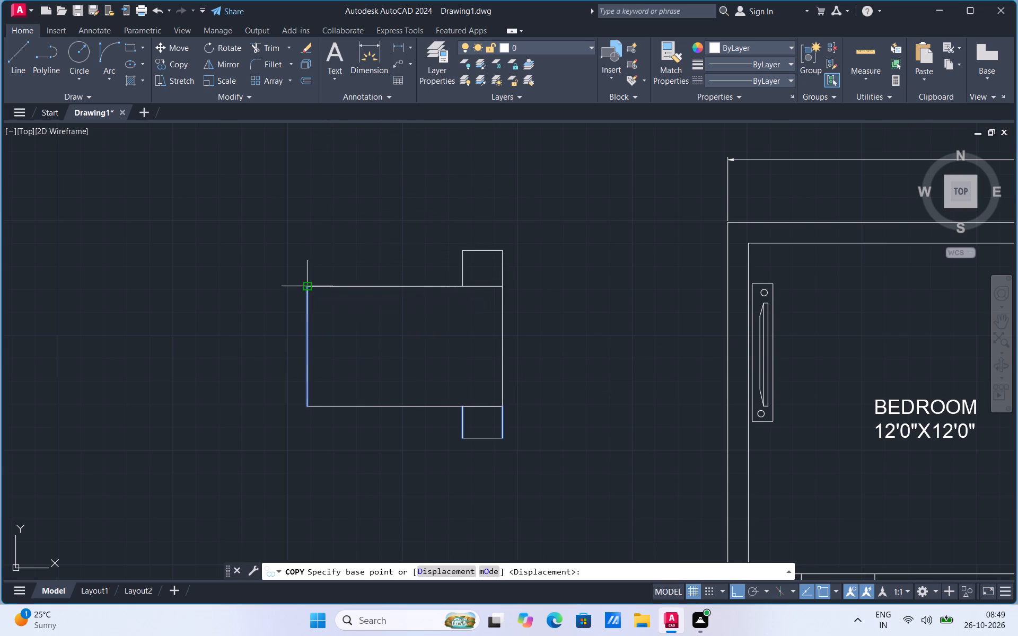
{"action": "left_click", "coordinate": [420, 286]}
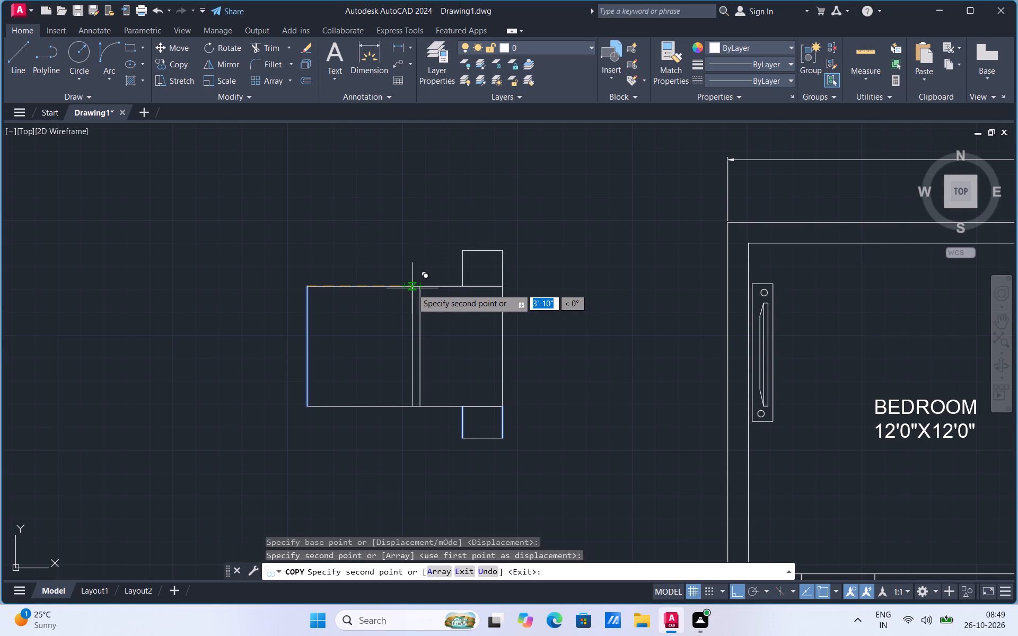
{"action": "key", "text": "Escape"}
Draw a horizontal line from the bed's left side to the divider, just below the top edge, and copy it about 2'-6" down.
{"action": "left_click", "coordinate": [16, 70]}
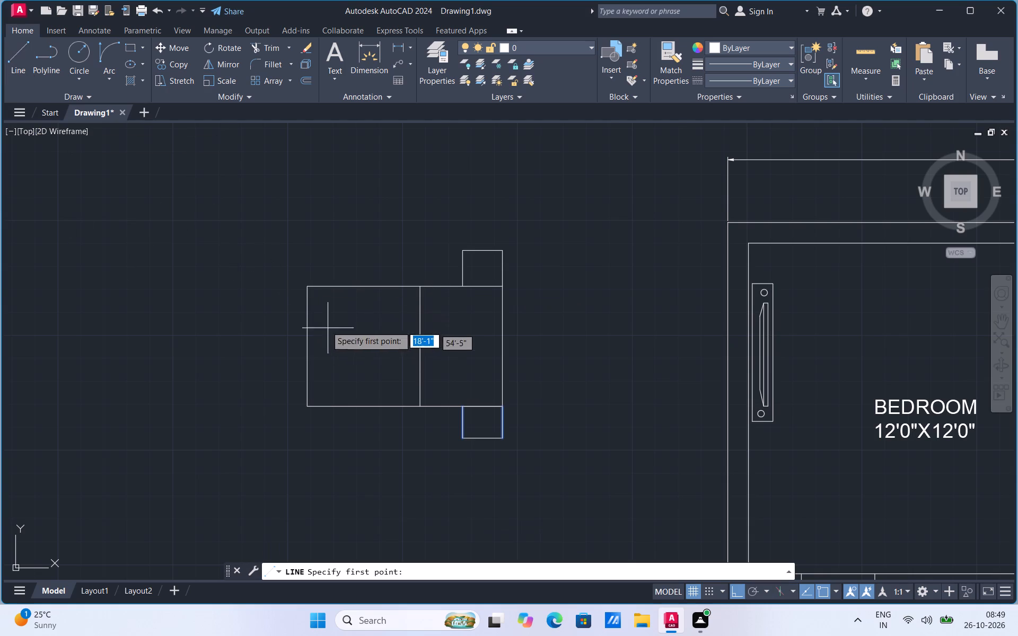
{"action": "left_click", "coordinate": [308, 311]}
{"action": "left_click", "coordinate": [419, 310]}
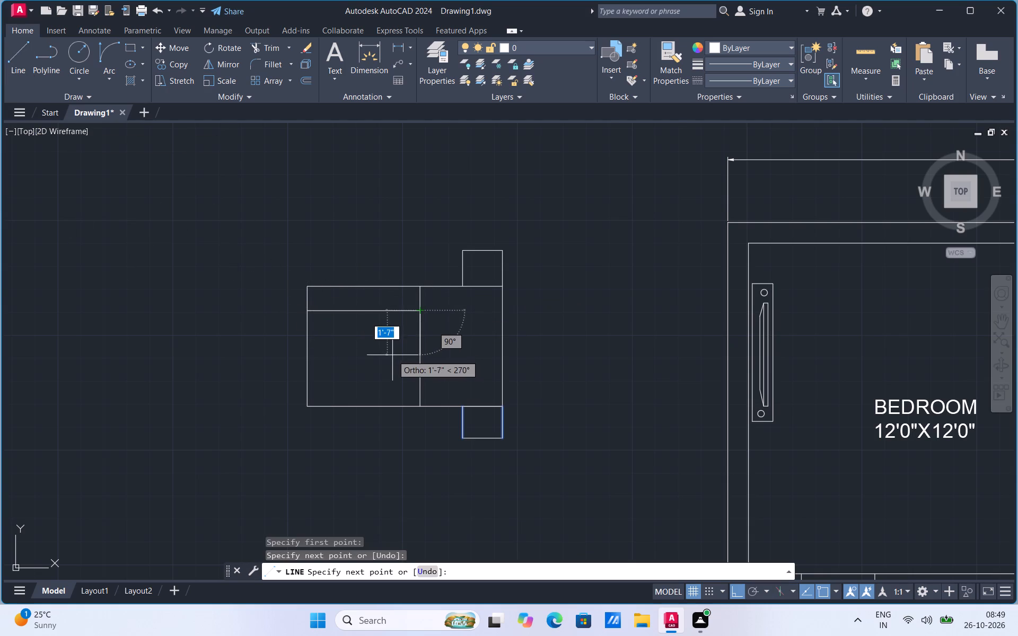
{"action": "key", "text": "Escape"}
{"action": "left_click", "coordinate": [376, 315]}
{"action": "right_click", "coordinate": [376, 316]}
{"action": "left_click", "coordinate": [421, 392]}
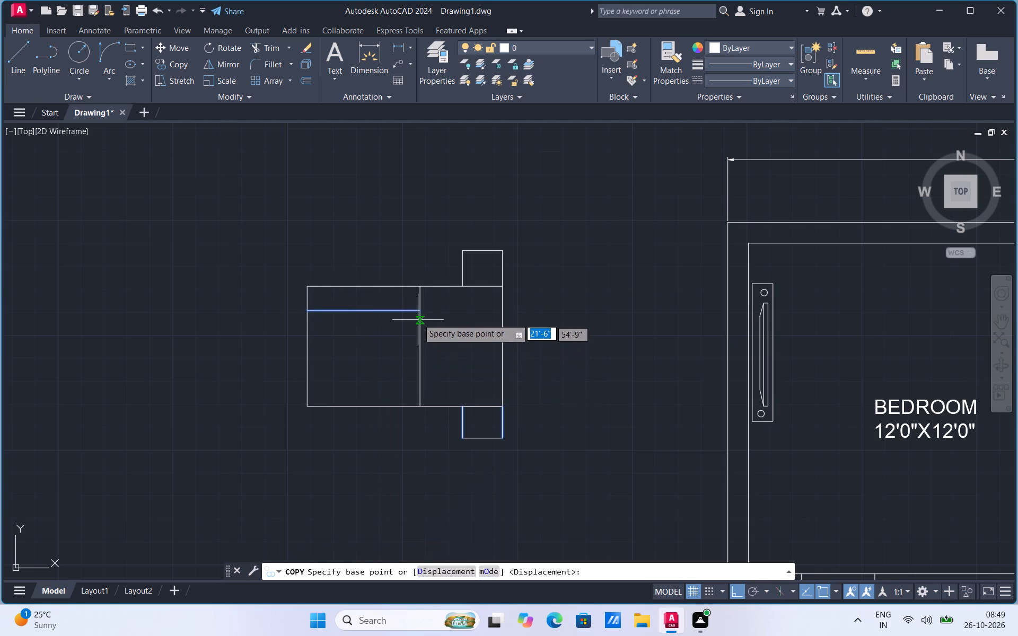
{"action": "left_click", "coordinate": [418, 313]}
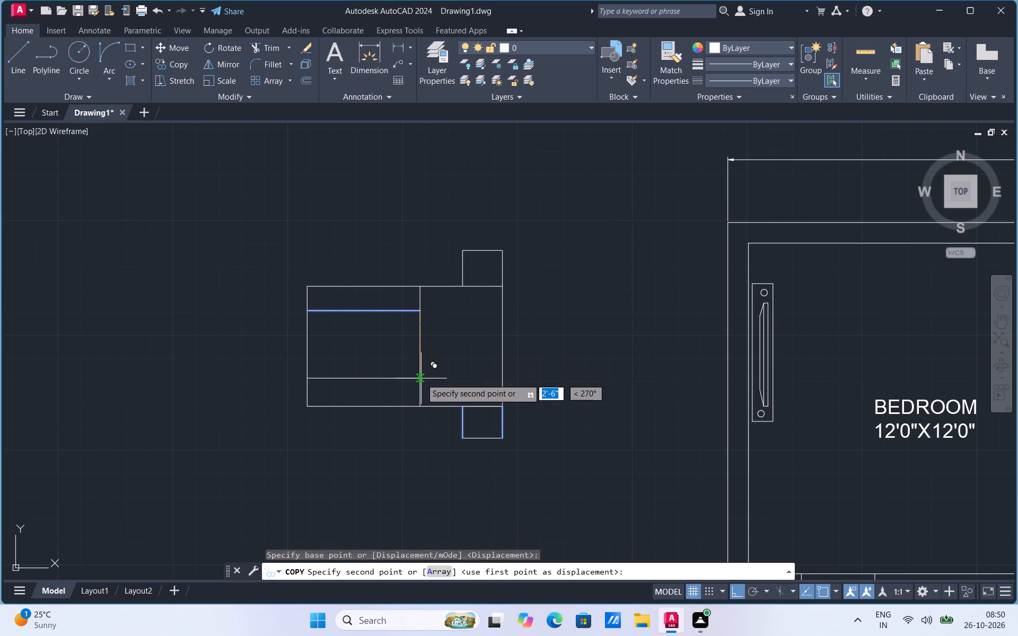
{"action": "left_click", "coordinate": [421, 379]}
{"action": "key", "text": "Escape"}
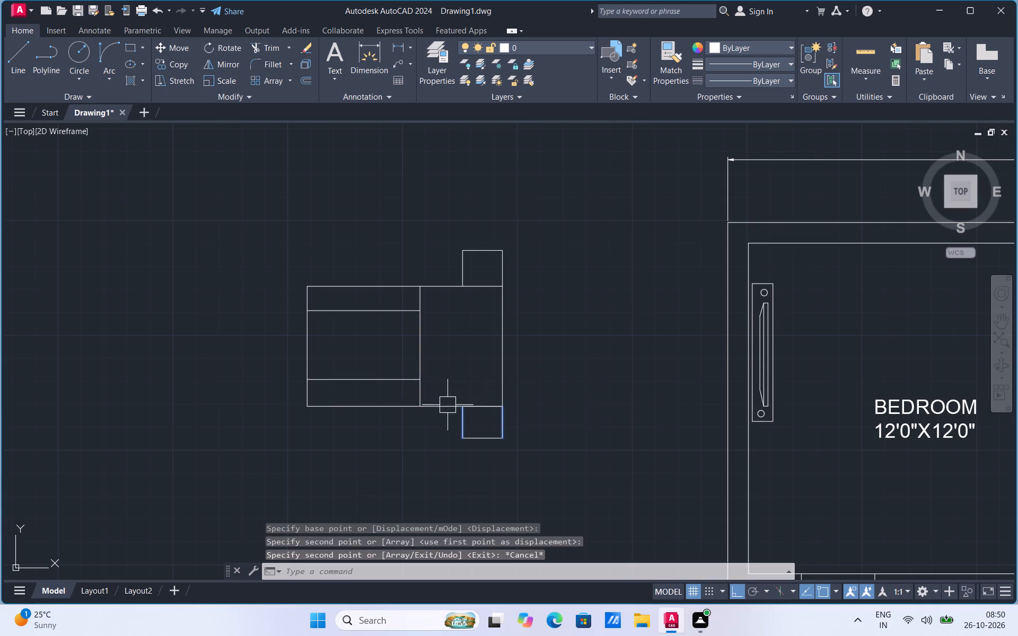
Offset the bed's top edge inward by 0.6.
{"action": "left_click", "coordinate": [441, 405]}
{"action": "left_click", "coordinate": [445, 291]}
{"action": "left_click", "coordinate": [302, 349]}
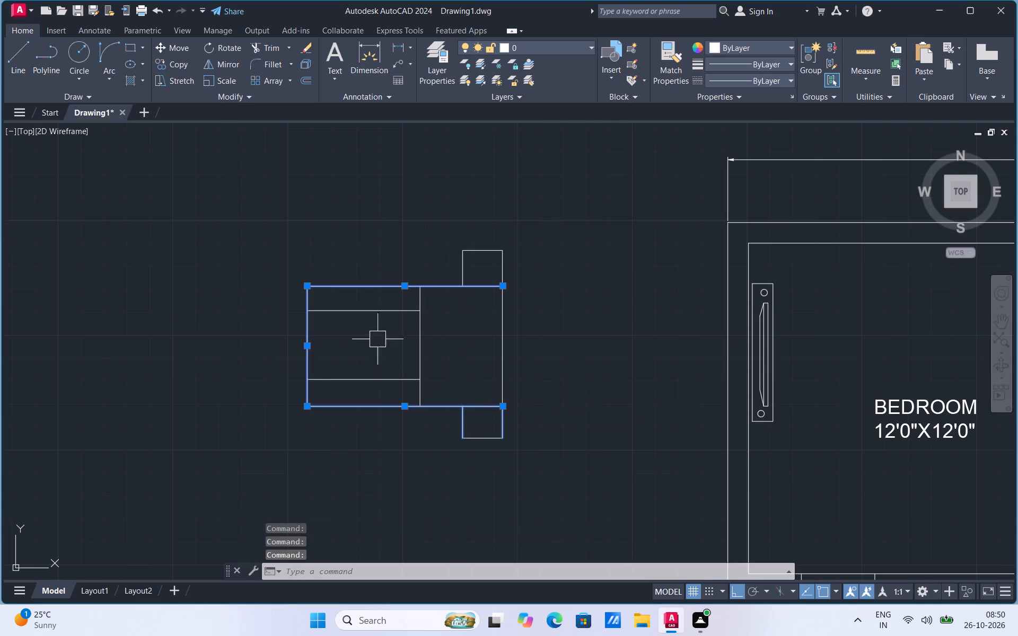
{"action": "left_click", "coordinate": [497, 338]}
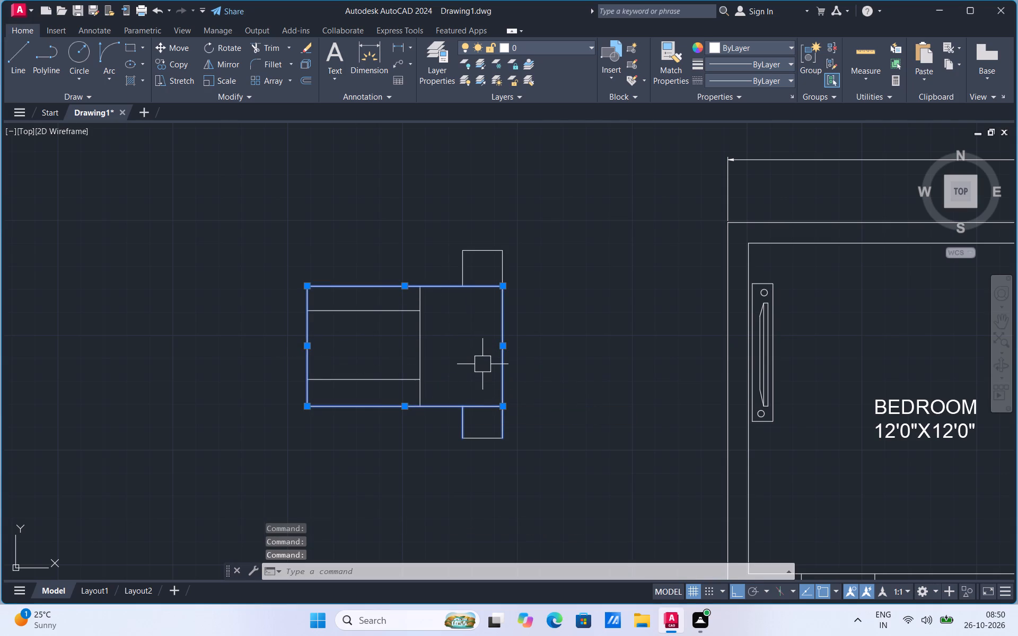
{"action": "key", "text": "o"}
{"action": "left_click", "coordinate": [523, 390]}
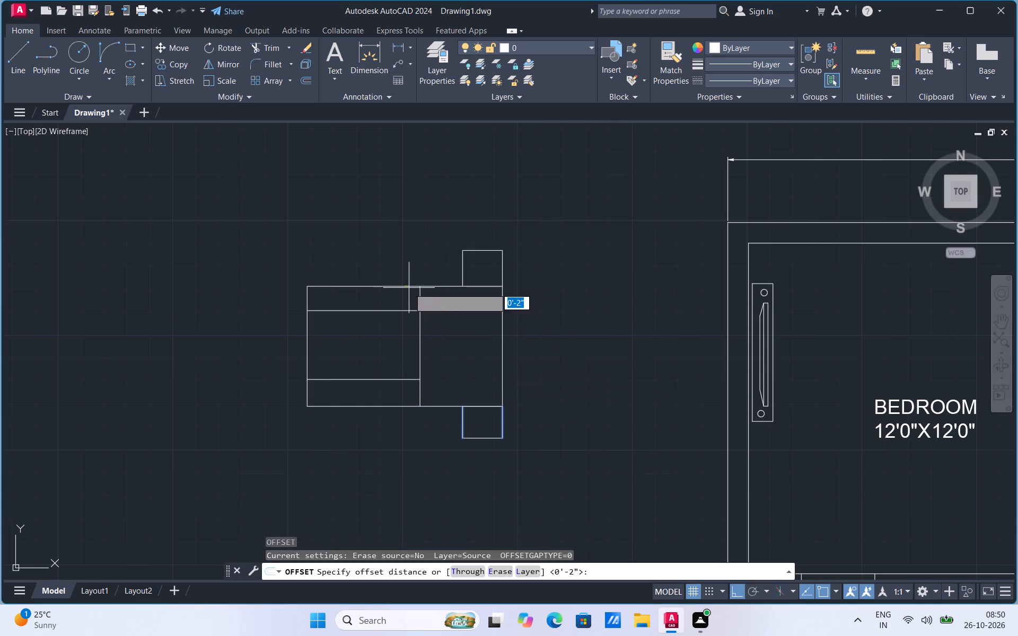
{"action": "left_click", "coordinate": [409, 288]}
{"action": "left_click", "coordinate": [403, 301]}
{"action": "left_click", "coordinate": [401, 286]}
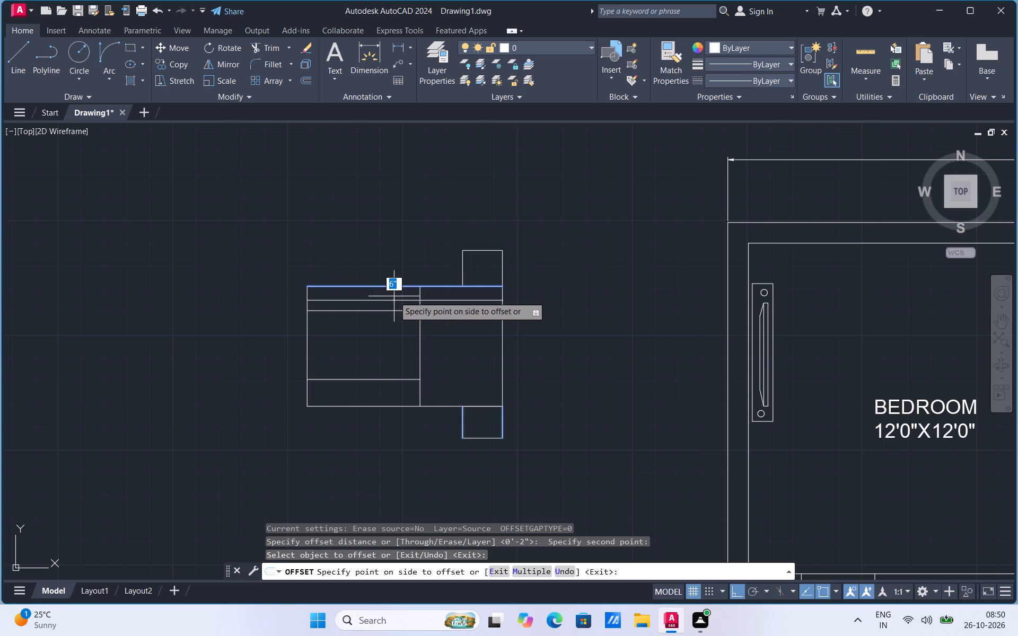
{"action": "type", "text": "0.6"}
{"action": "key", "text": "Return"}
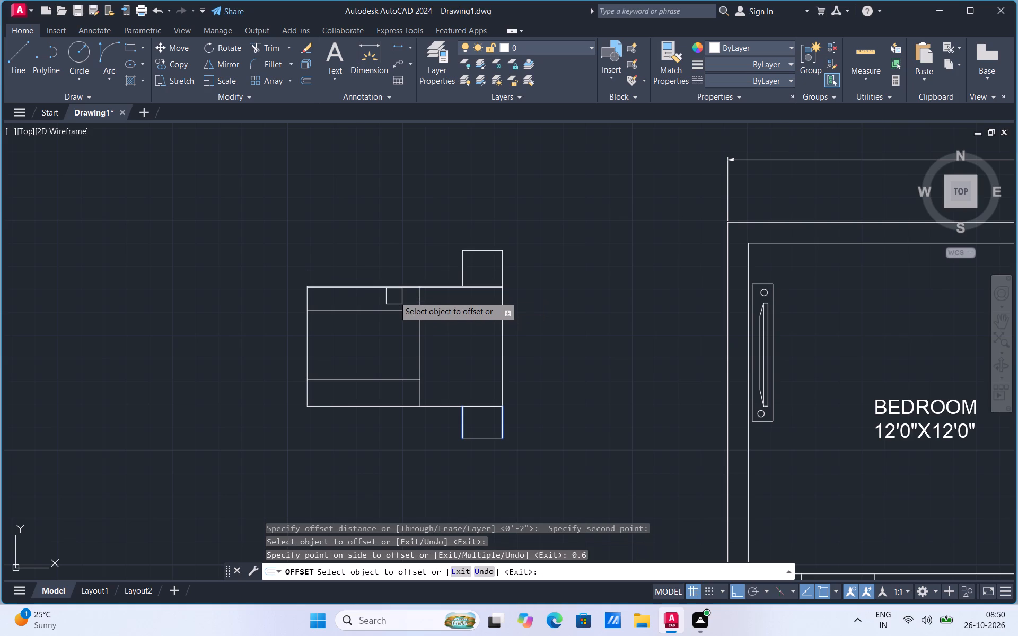
Offset the bed's top edge inward by 1.
{"action": "scroll", "coordinate": [378, 303], "scroll_direction": "up", "scroll_amount": 2}
{"action": "scroll", "coordinate": [416, 253], "scroll_direction": "up", "scroll_amount": 2}
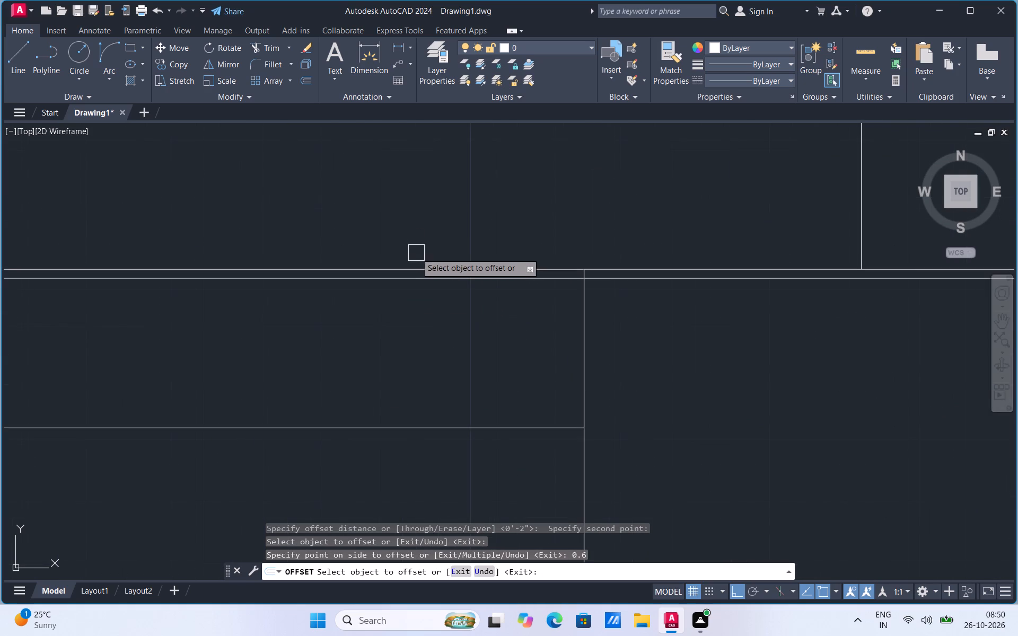
{"action": "left_click", "coordinate": [420, 264]}
{"action": "key", "text": "1"}
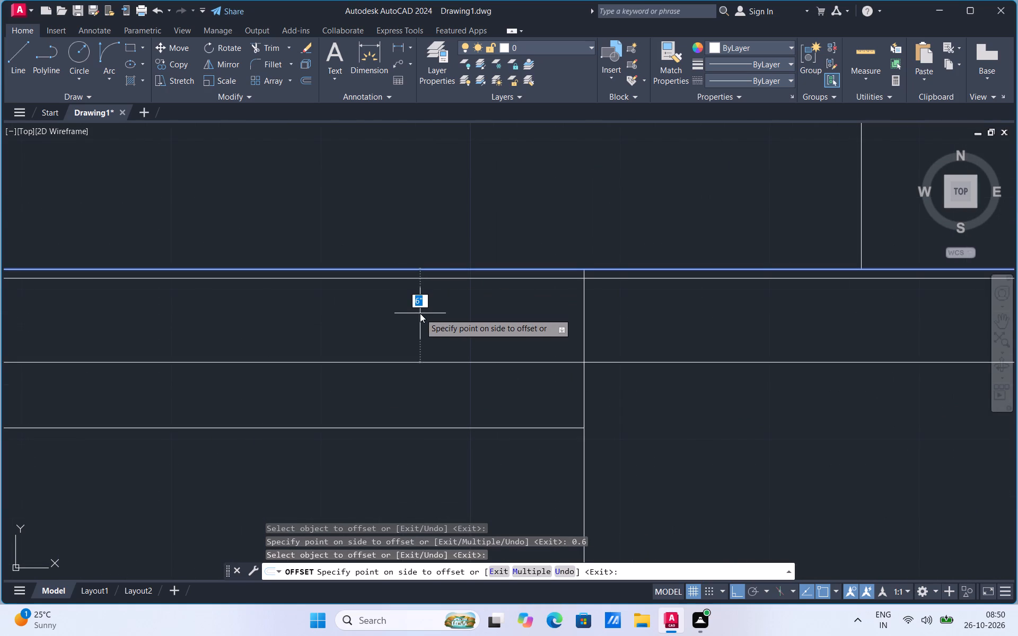
{"action": "key", "text": "Return"}
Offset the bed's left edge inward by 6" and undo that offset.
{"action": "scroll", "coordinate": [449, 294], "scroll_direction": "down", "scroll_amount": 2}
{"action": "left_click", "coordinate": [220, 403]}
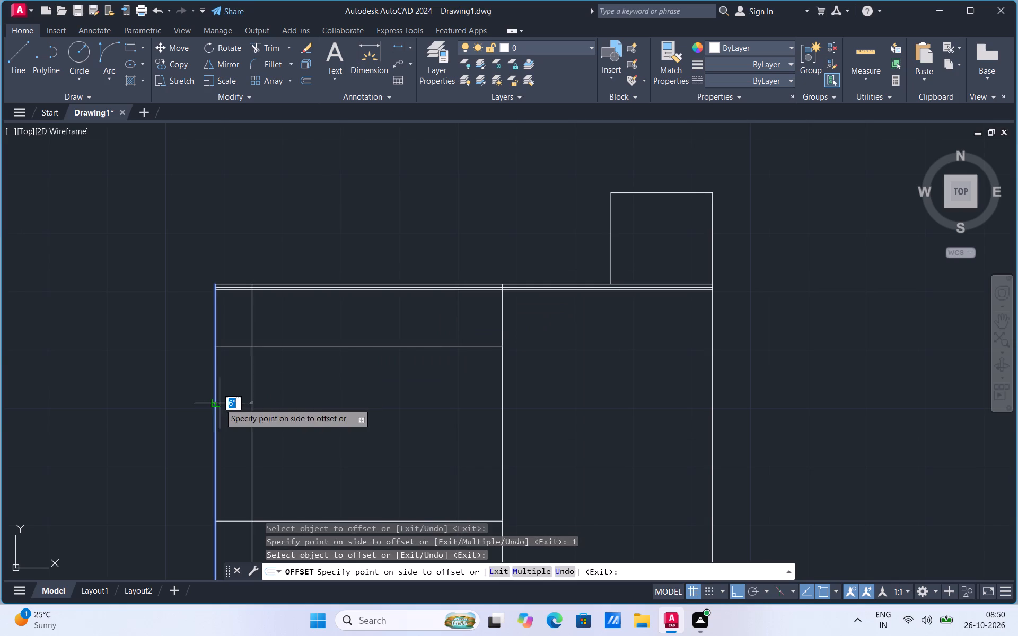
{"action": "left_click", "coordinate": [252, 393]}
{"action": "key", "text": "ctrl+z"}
Offset the bed's left, right and bottom edges inward by 1 each.
{"action": "left_click", "coordinate": [216, 401]}
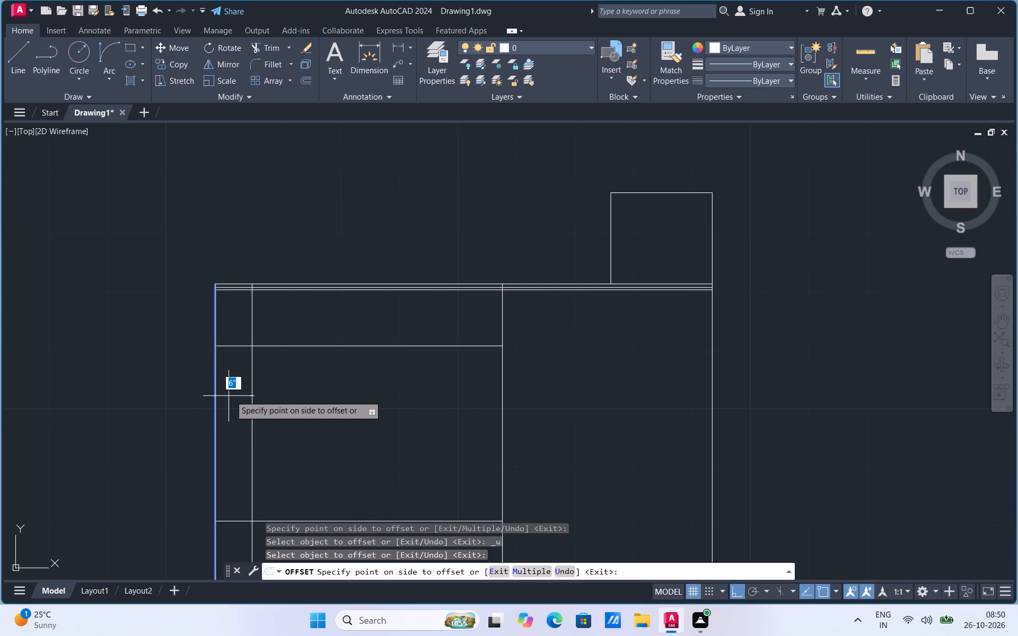
{"action": "key", "text": "1"}
{"action": "key", "text": "Return"}
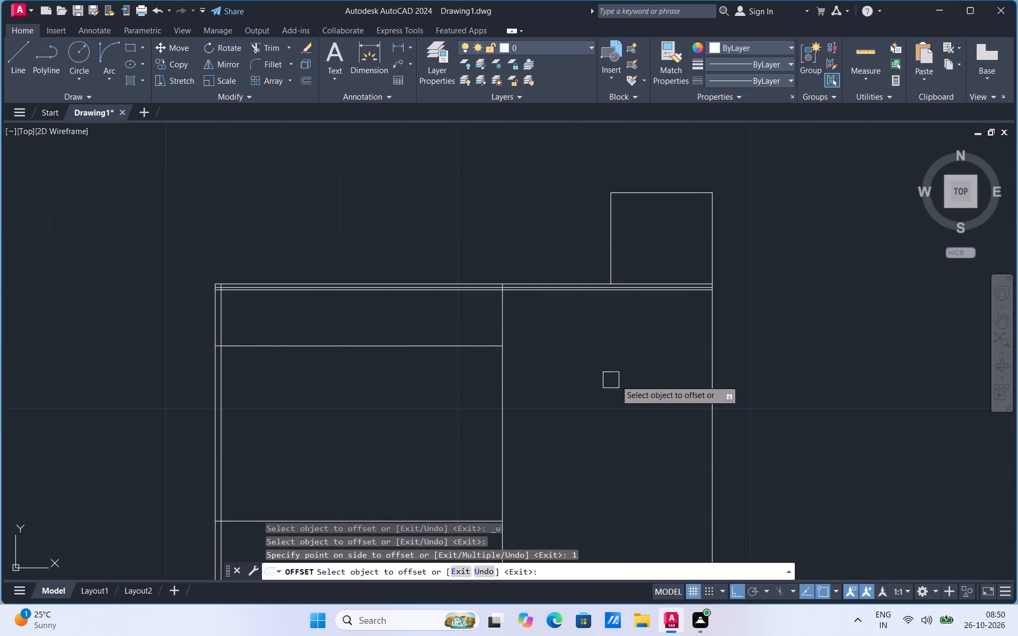
{"action": "left_click", "coordinate": [715, 386]}
{"action": "key", "text": "1"}
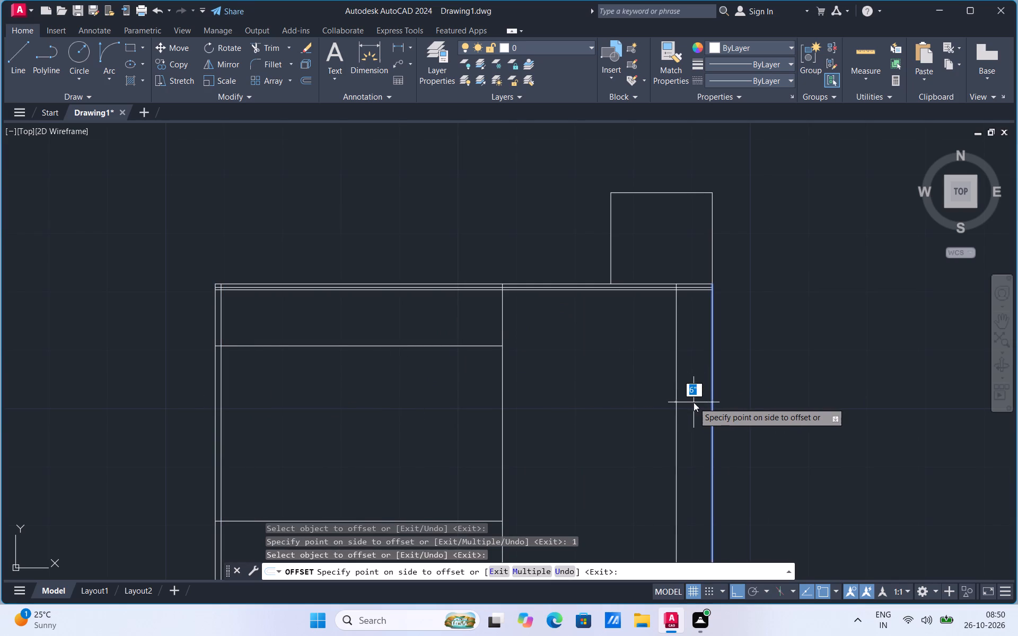
{"action": "key", "text": "Return"}
{"action": "scroll", "coordinate": [460, 272], "scroll_direction": "down", "scroll_amount": 3}
{"action": "scroll", "coordinate": [443, 316], "scroll_direction": "up", "scroll_amount": 3}
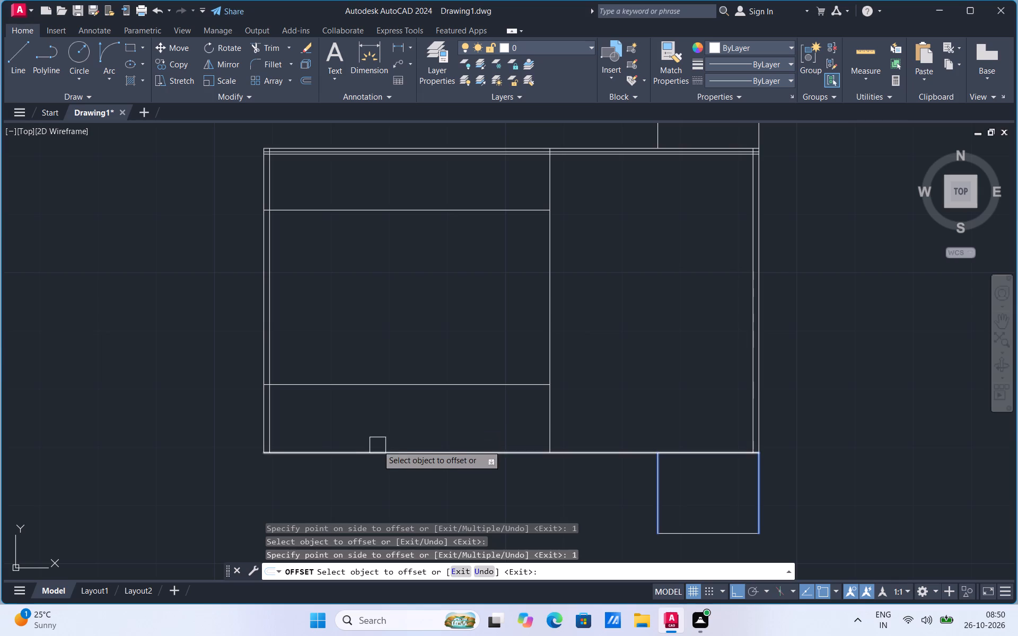
{"action": "left_click", "coordinate": [376, 452]}
{"action": "key", "text": "1"}
{"action": "key", "text": "Return"}
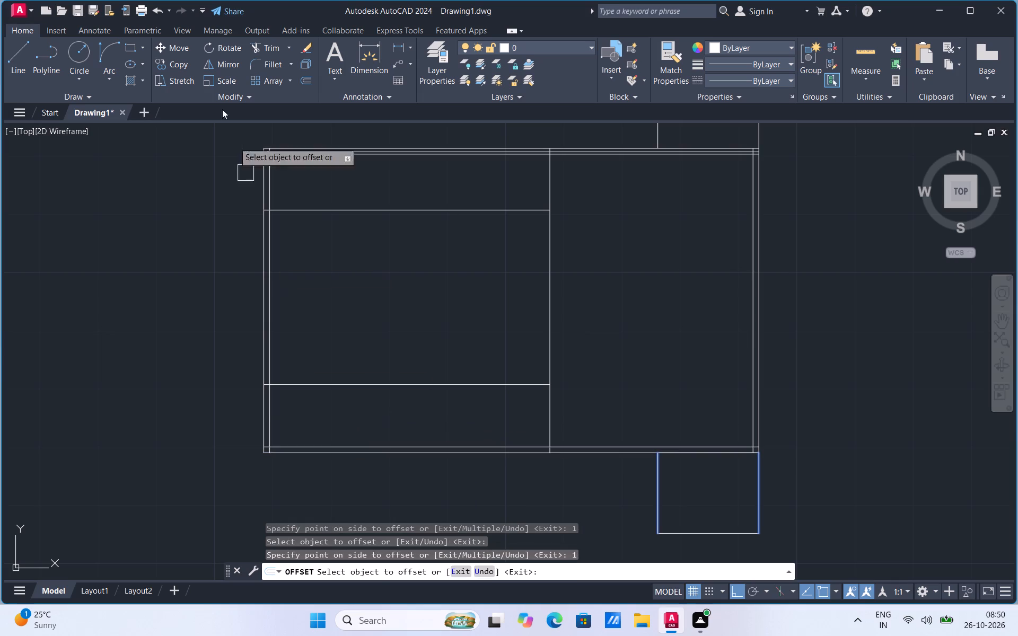
Trim the ends of the bed's two short horizontal lines that cross the gap between the left edge and its inner offset.
{"action": "left_click", "coordinate": [273, 46]}
{"action": "scroll", "coordinate": [270, 203], "scroll_direction": "up", "scroll_amount": 3}
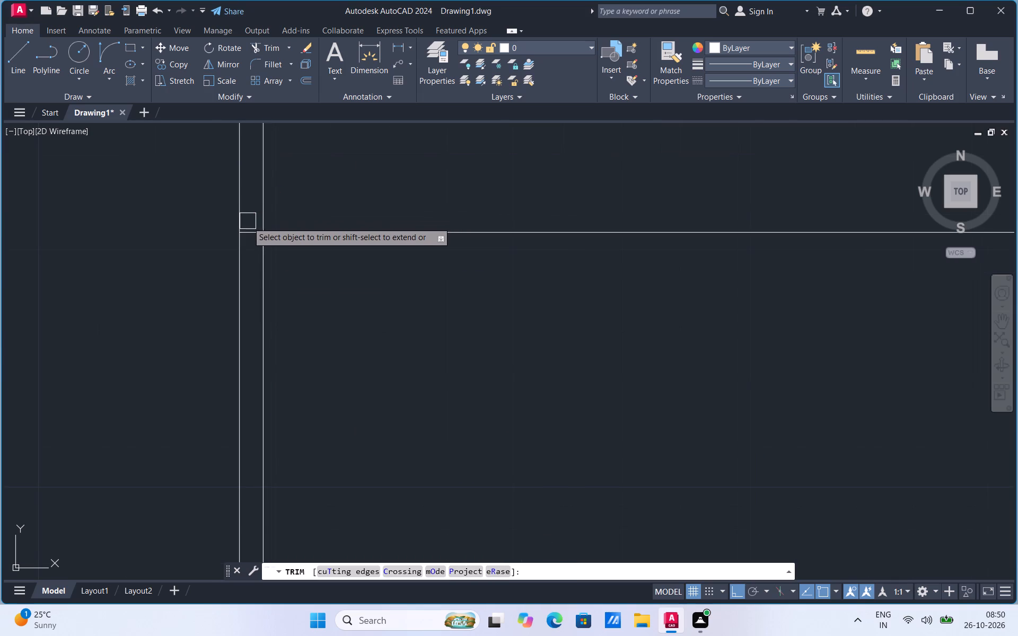
{"action": "left_click", "coordinate": [249, 227]}
{"action": "scroll", "coordinate": [341, 173], "scroll_direction": "down", "scroll_amount": 2}
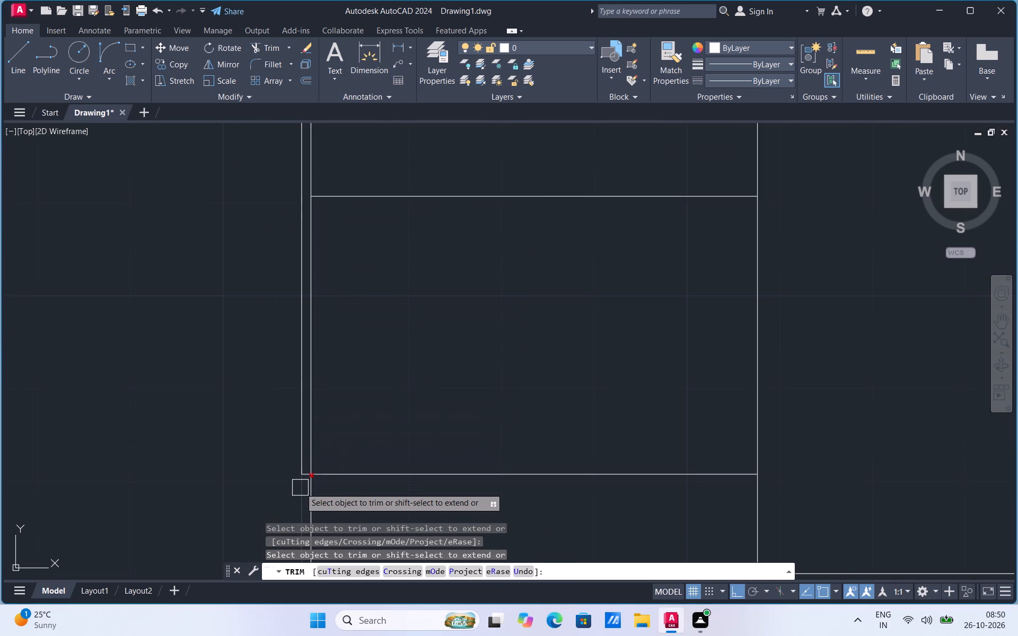
{"action": "scroll", "coordinate": [300, 488], "scroll_direction": "up", "scroll_amount": 2}
{"action": "left_click", "coordinate": [312, 457]}
{"action": "scroll", "coordinate": [382, 332], "scroll_direction": "down", "scroll_amount": 3}
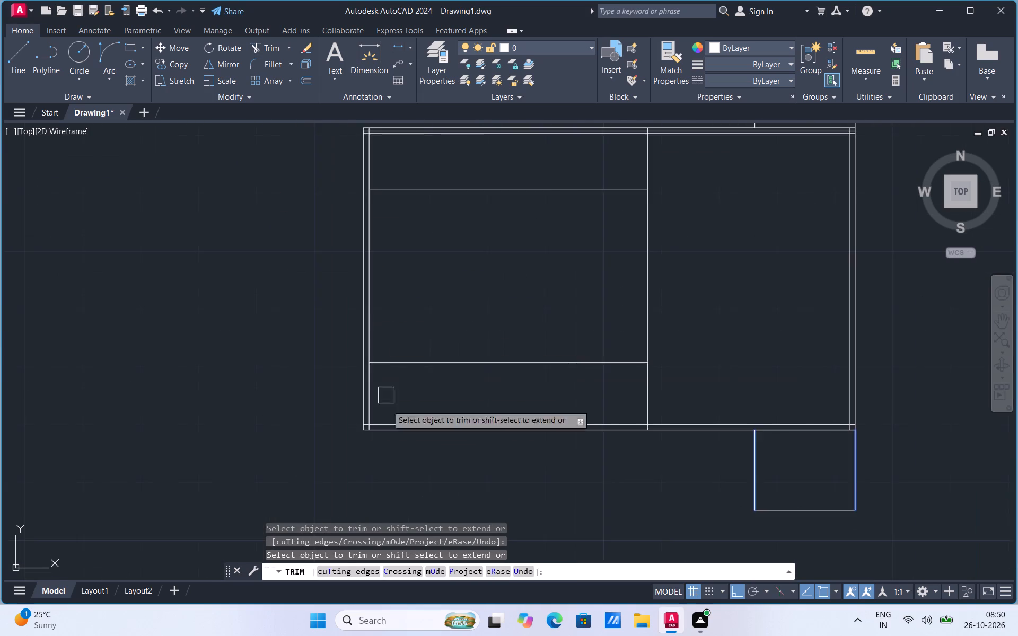
Trim the overlapping inner border ends at the bed's bottom-left and bottom-right corners and the stub of the vertical divider between them.
{"action": "scroll", "coordinate": [387, 448], "scroll_direction": "up", "scroll_amount": 3}
{"action": "left_click", "coordinate": [318, 370]}
{"action": "left_click", "coordinate": [302, 359]}
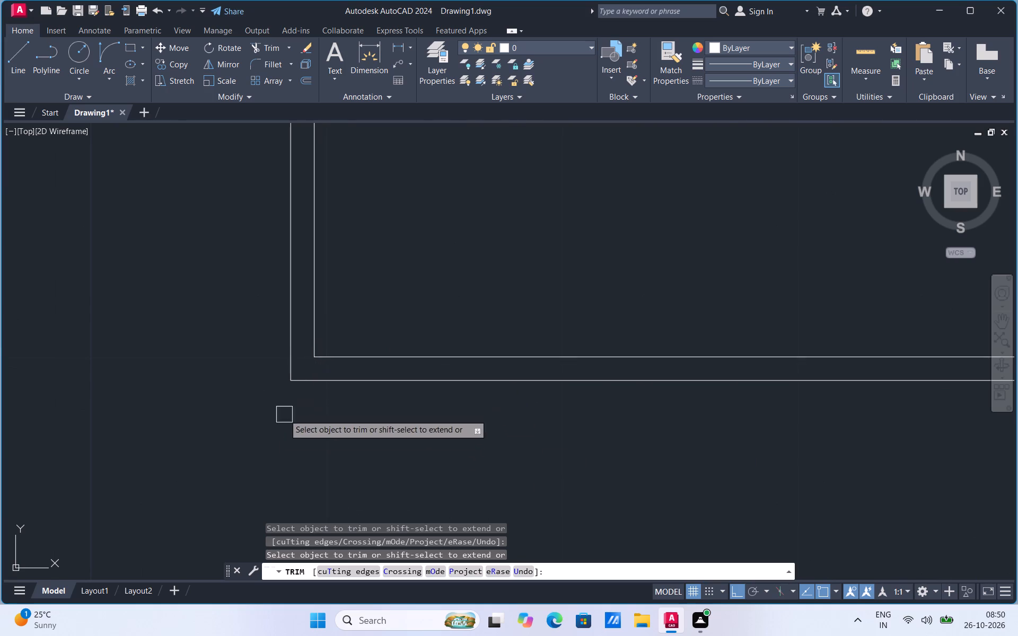
{"action": "scroll", "coordinate": [268, 432], "scroll_direction": "down", "scroll_amount": 2}
{"action": "scroll", "coordinate": [722, 413], "scroll_direction": "up", "scroll_amount": 2}
{"action": "left_click", "coordinate": [738, 400]}
{"action": "scroll", "coordinate": [428, 434], "scroll_direction": "down", "scroll_amount": 2}
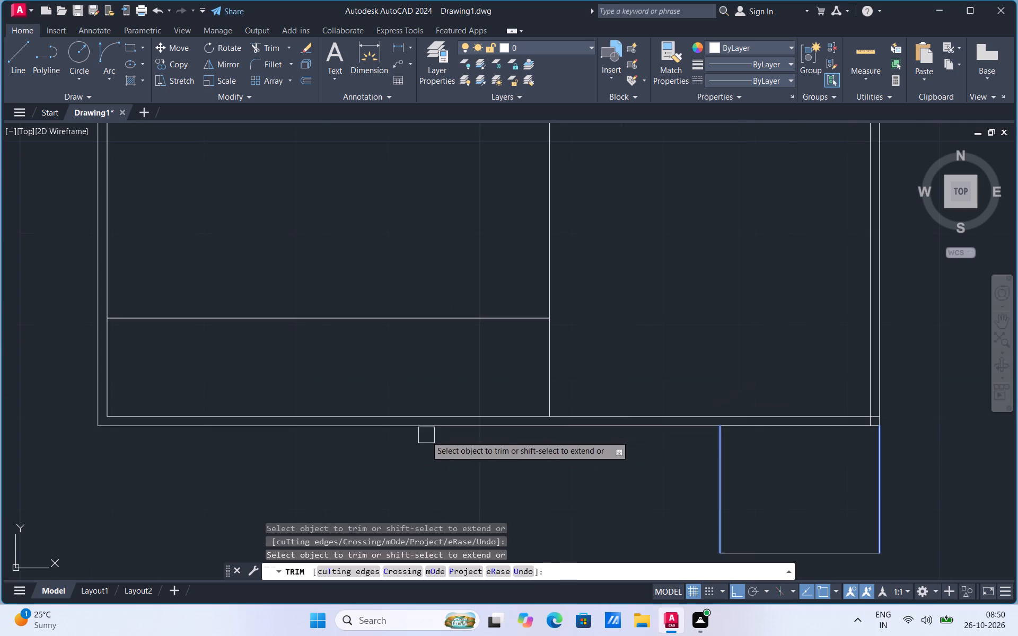
{"action": "scroll", "coordinate": [900, 431], "scroll_direction": "up", "scroll_amount": 2}
{"action": "left_click", "coordinate": [822, 411]}
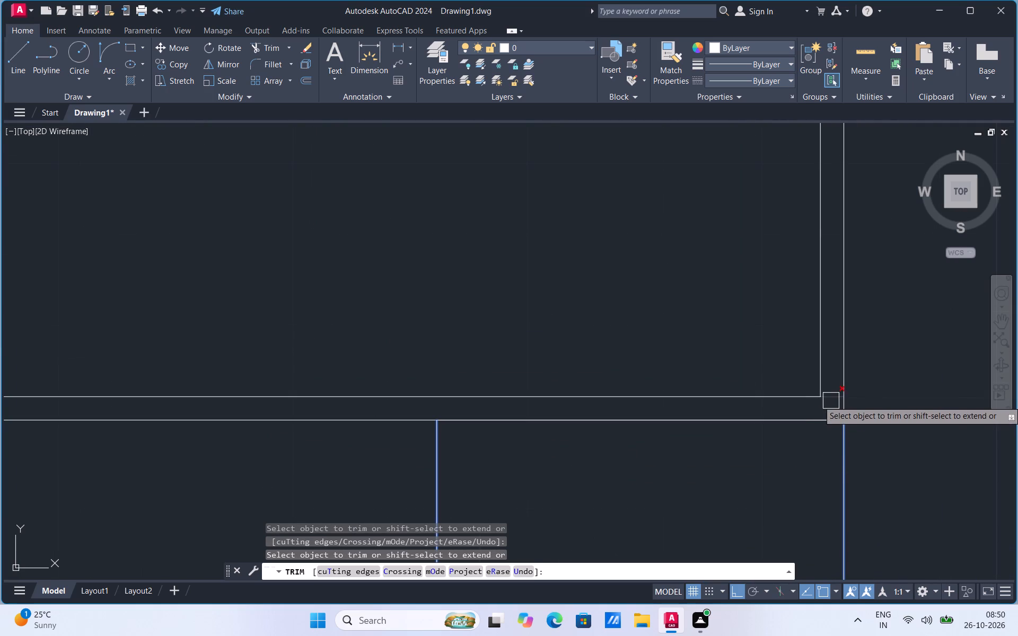
{"action": "left_click", "coordinate": [831, 401]}
Trim the inner border overlaps at the bed's top-left corner and the extra horizontal line from there to the vertical divider.
{"action": "scroll", "coordinate": [730, 482], "scroll_direction": "down", "scroll_amount": 4}
{"action": "scroll", "coordinate": [447, 285], "scroll_direction": "up", "scroll_amount": 6}
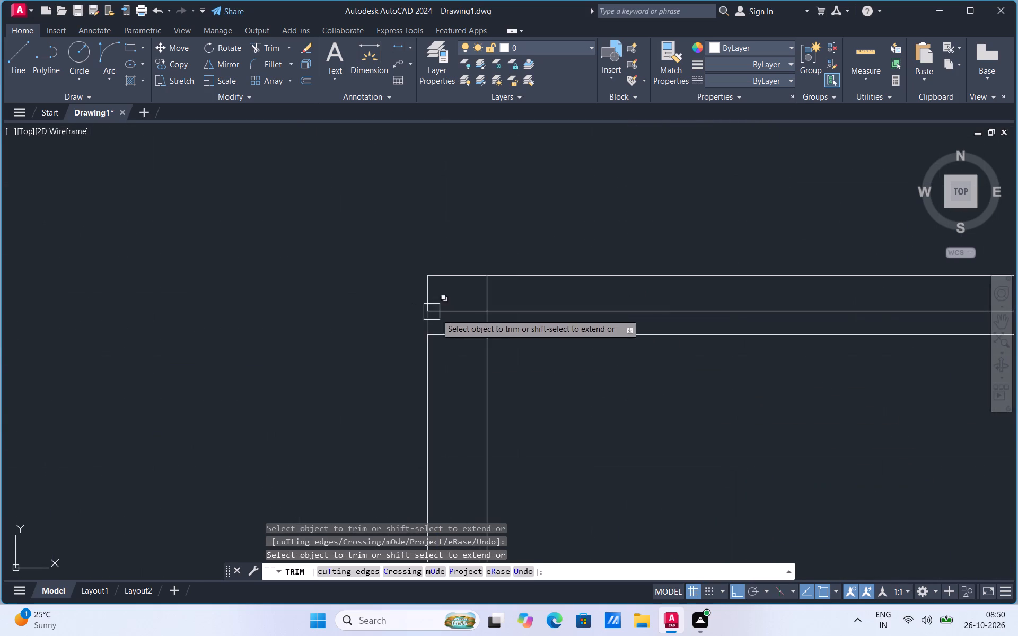
{"action": "left_click", "coordinate": [465, 317]}
{"action": "left_click", "coordinate": [464, 333]}
{"action": "left_click", "coordinate": [484, 296]}
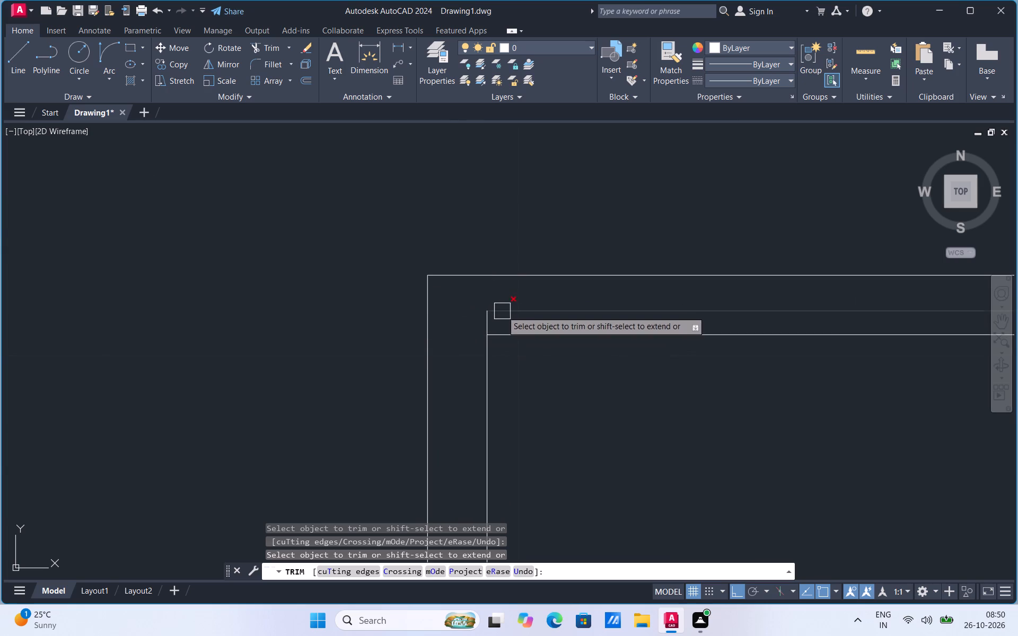
{"action": "left_click", "coordinate": [502, 311]}
{"action": "left_click", "coordinate": [490, 320]}
Trim the divider's top stub, the rest of the extra horizontal line, and the inner border overlaps at the bed's top-right corner.
{"action": "scroll", "coordinate": [346, 307], "scroll_direction": "down", "scroll_amount": 5}
{"action": "scroll", "coordinate": [706, 332], "scroll_direction": "up", "scroll_amount": 2}
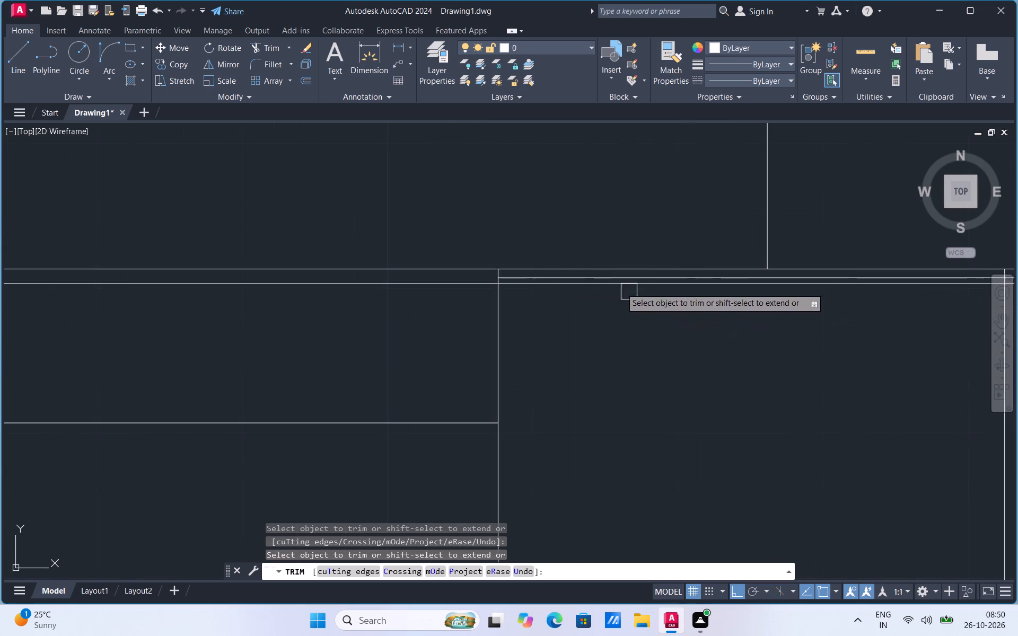
{"action": "scroll", "coordinate": [518, 269], "scroll_direction": "up", "scroll_amount": 2}
{"action": "left_click", "coordinate": [481, 287]}
{"action": "left_click", "coordinate": [468, 280]}
{"action": "scroll", "coordinate": [401, 346], "scroll_direction": "down", "scroll_amount": 2}
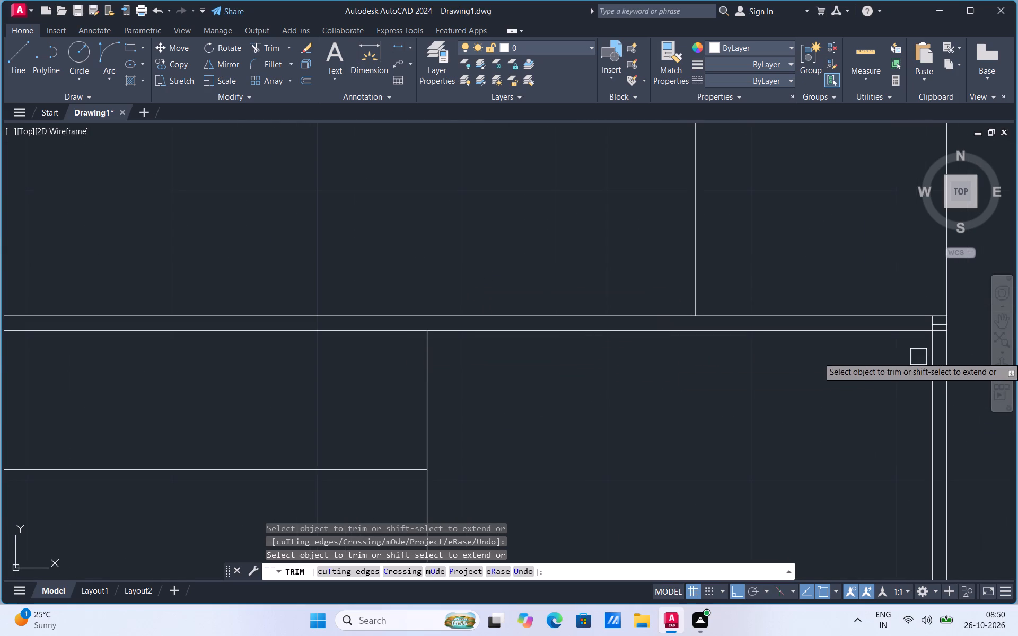
{"action": "scroll", "coordinate": [967, 328], "scroll_direction": "up", "scroll_amount": 3}
{"action": "left_click", "coordinate": [901, 318]}
{"action": "left_click", "coordinate": [866, 309]}
{"action": "scroll", "coordinate": [684, 214], "scroll_direction": "down", "scroll_amount": 3}
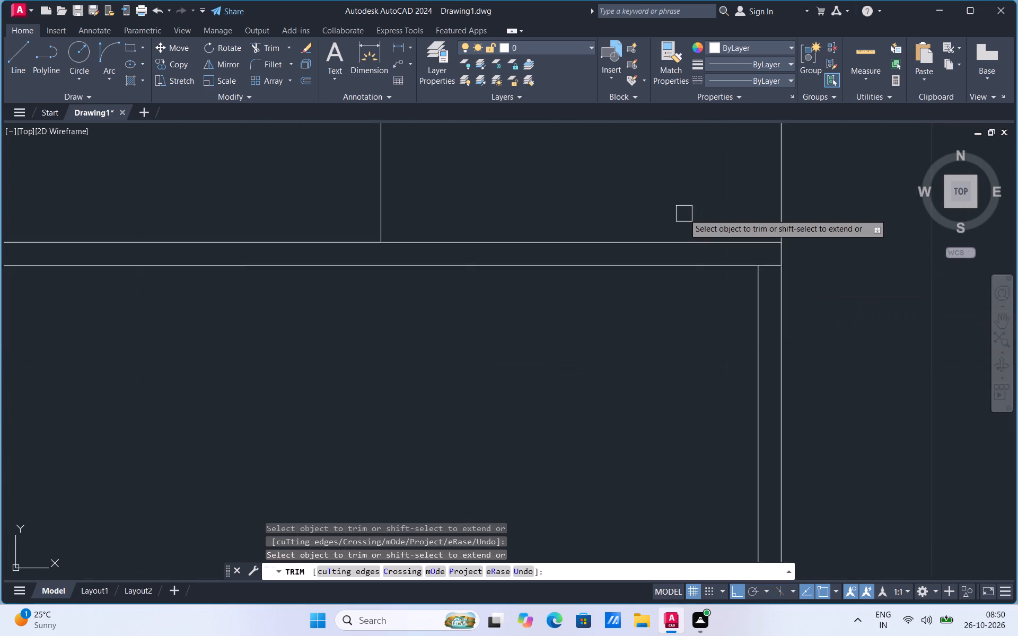
{"action": "scroll", "coordinate": [684, 213], "scroll_direction": "down", "scroll_amount": 2}
{"action": "scroll", "coordinate": [713, 228], "scroll_direction": "up", "scroll_amount": 3}
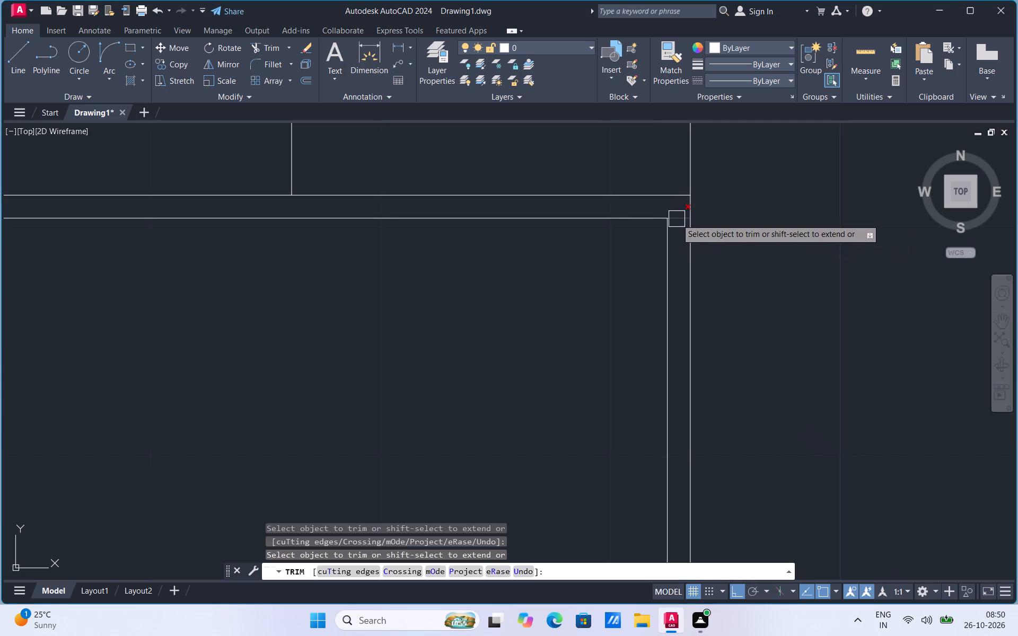
{"action": "left_click", "coordinate": [677, 219]}
{"action": "scroll", "coordinate": [776, 272], "scroll_direction": "down", "scroll_amount": 4}
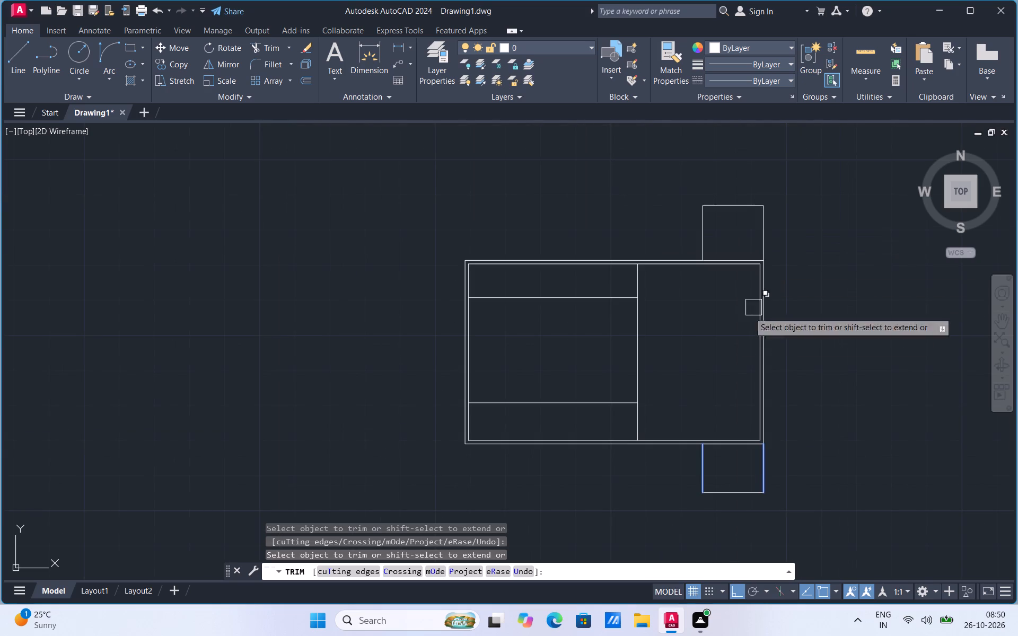
{"action": "key", "text": "Escape"}
Move the bed's left edge and its inner offset line a short distance inward, horizontally to the right.
{"action": "left_click", "coordinate": [429, 465]}
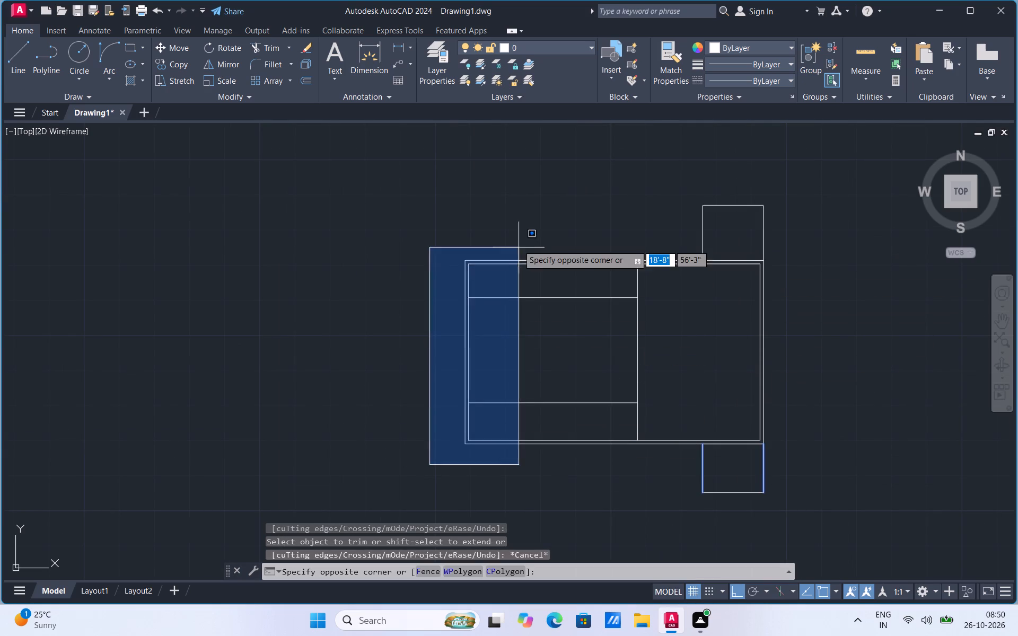
{"action": "left_click", "coordinate": [517, 238]}
{"action": "right_click", "coordinate": [517, 238]}
{"action": "left_click", "coordinate": [567, 328]}
{"action": "scroll", "coordinate": [495, 448], "scroll_direction": "up", "scroll_amount": 3}
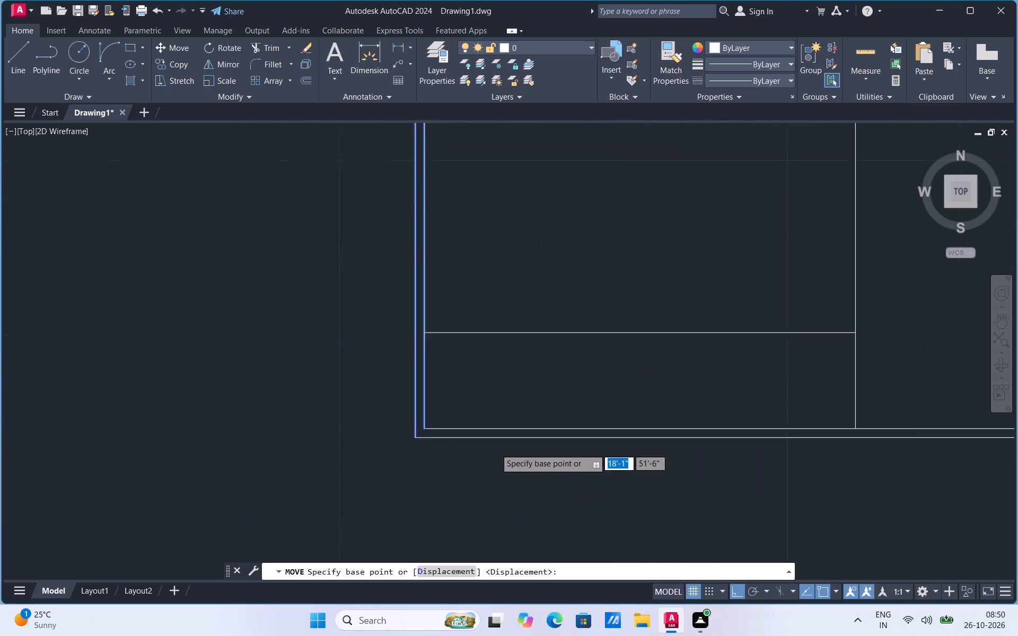
{"action": "left_click", "coordinate": [381, 418]}
{"action": "left_click", "coordinate": [436, 418]}
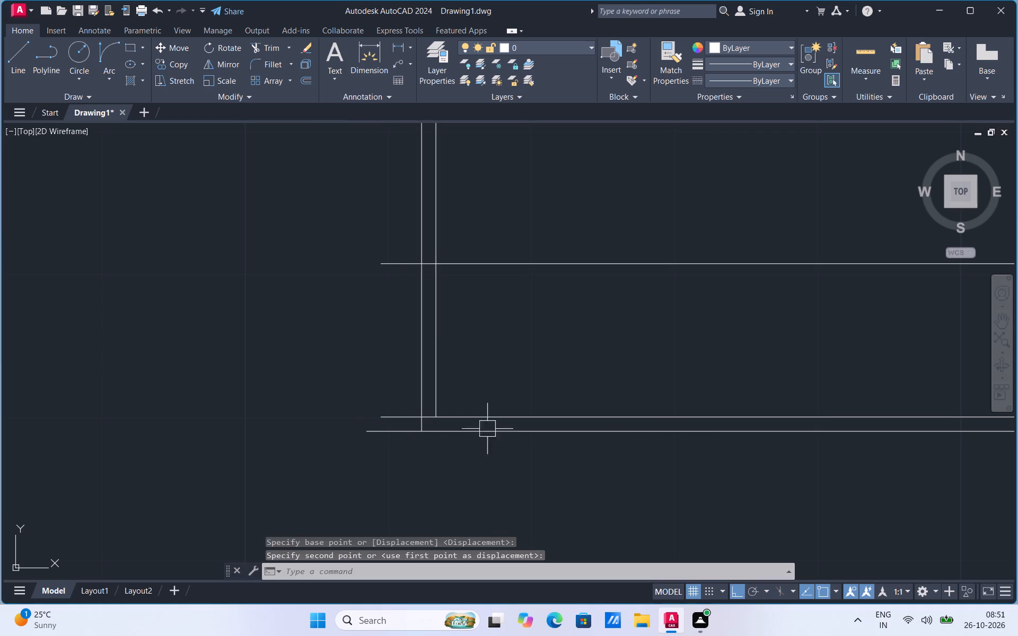
Trim the ends of the bed's lower horizontal lines that overhang the moved left edges, closing the bottom-left corner.
{"action": "left_click", "coordinate": [276, 49]}
{"action": "left_click_drag", "start_coordinate": [384, 215], "coordinate": [399, 453]}
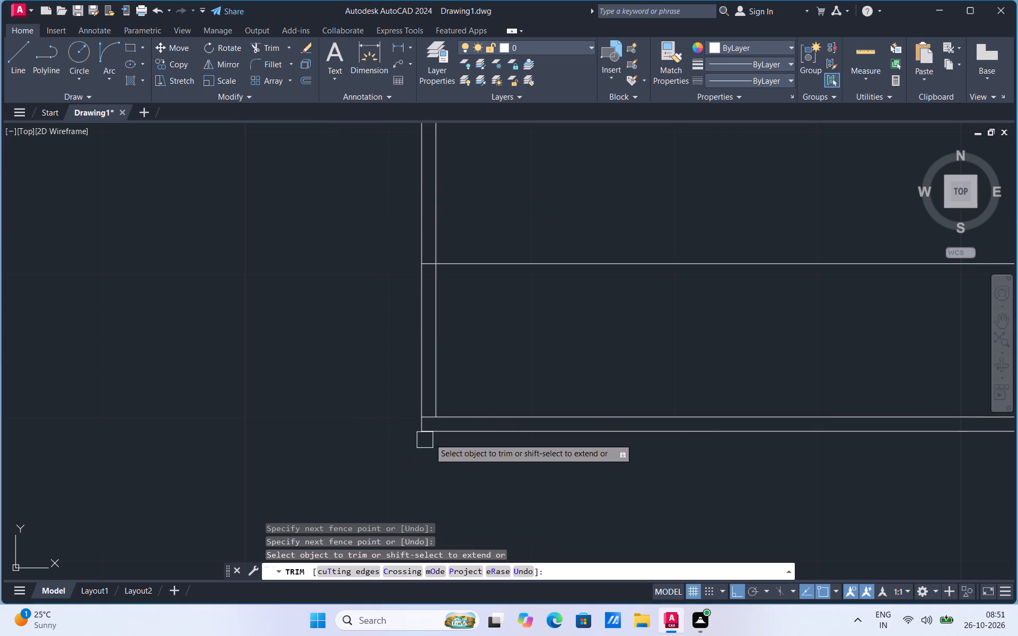
{"action": "scroll", "coordinate": [436, 428], "scroll_direction": "up", "scroll_amount": 1}
{"action": "left_click", "coordinate": [421, 414]}
{"action": "left_click", "coordinate": [421, 161]}
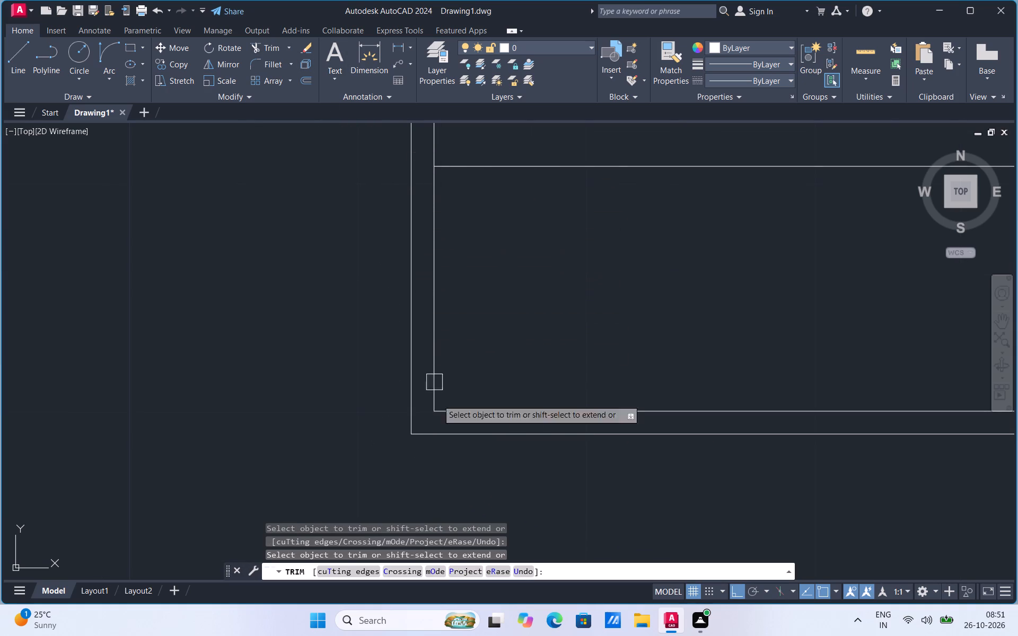
Trim the ends of the bed's upper horizontal lines that overhang the moved left edges, closing the top-left corner.
{"action": "scroll", "coordinate": [445, 473], "scroll_direction": "down", "scroll_amount": 3}
{"action": "scroll", "coordinate": [418, 188], "scroll_direction": "up", "scroll_amount": 2}
{"action": "left_click_drag", "start_coordinate": [434, 146], "coordinate": [438, 294]}
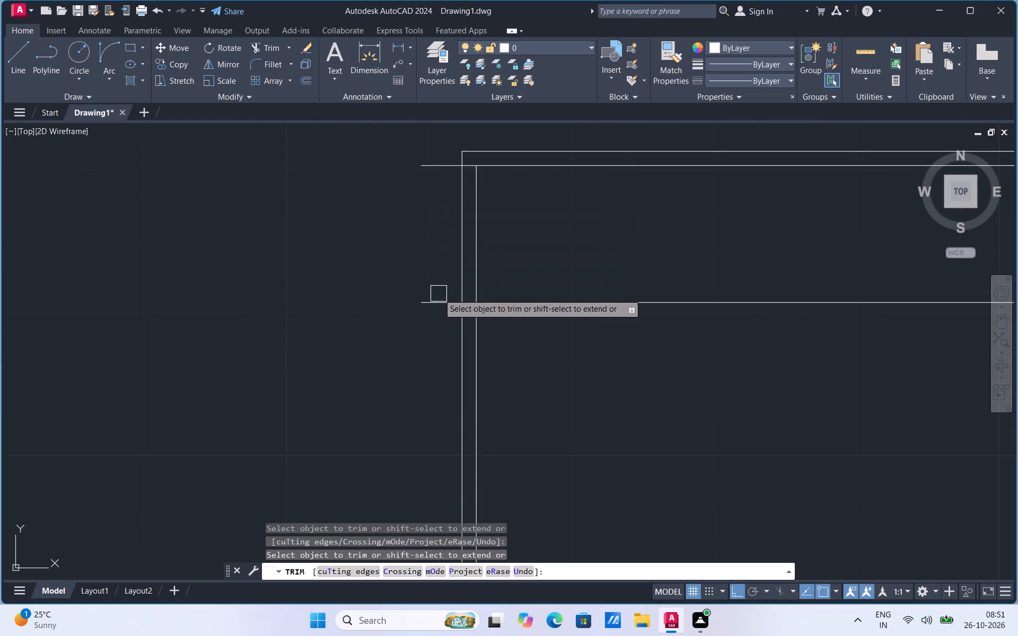
{"action": "left_click_drag", "start_coordinate": [438, 300], "coordinate": [436, 293]}
{"action": "left_click", "coordinate": [447, 156]}
{"action": "left_click", "coordinate": [452, 173]}
{"action": "scroll", "coordinate": [471, 161], "scroll_direction": "up", "scroll_amount": 2}
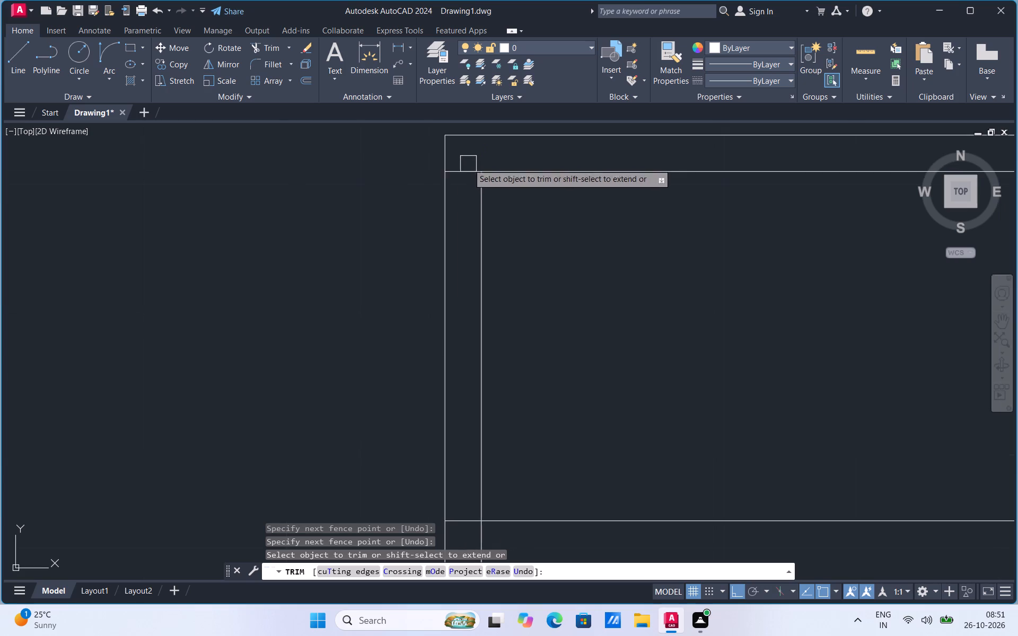
{"action": "left_click", "coordinate": [466, 167]}
{"action": "scroll", "coordinate": [468, 166], "scroll_direction": "down", "scroll_amount": 1}
{"action": "left_click", "coordinate": [464, 389]}
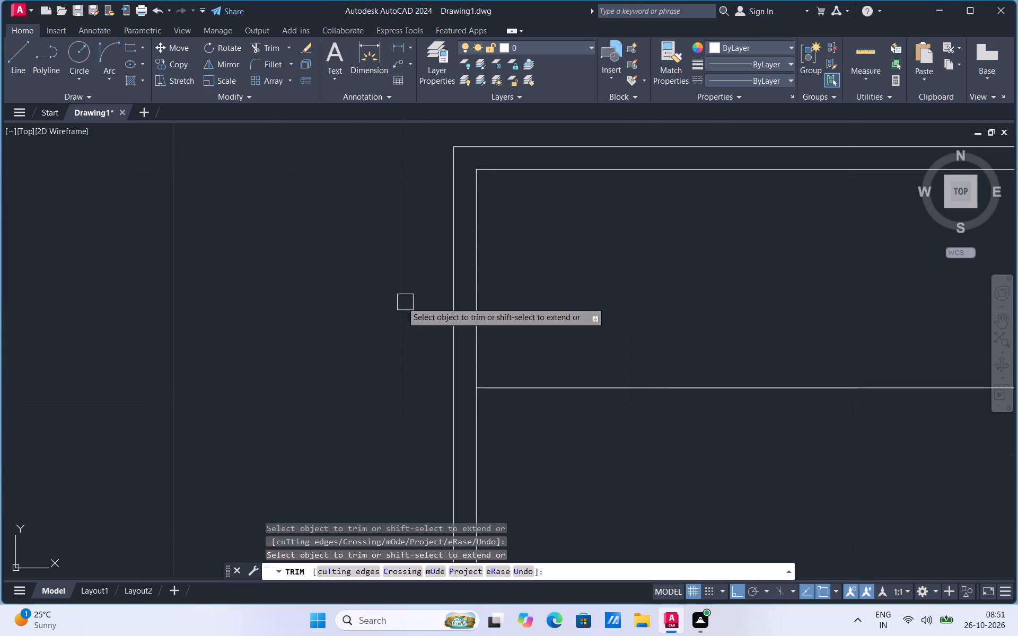
{"action": "scroll", "coordinate": [396, 300], "scroll_direction": "down", "scroll_amount": 4}
{"action": "scroll", "coordinate": [577, 356], "scroll_direction": "up", "scroll_amount": 2}
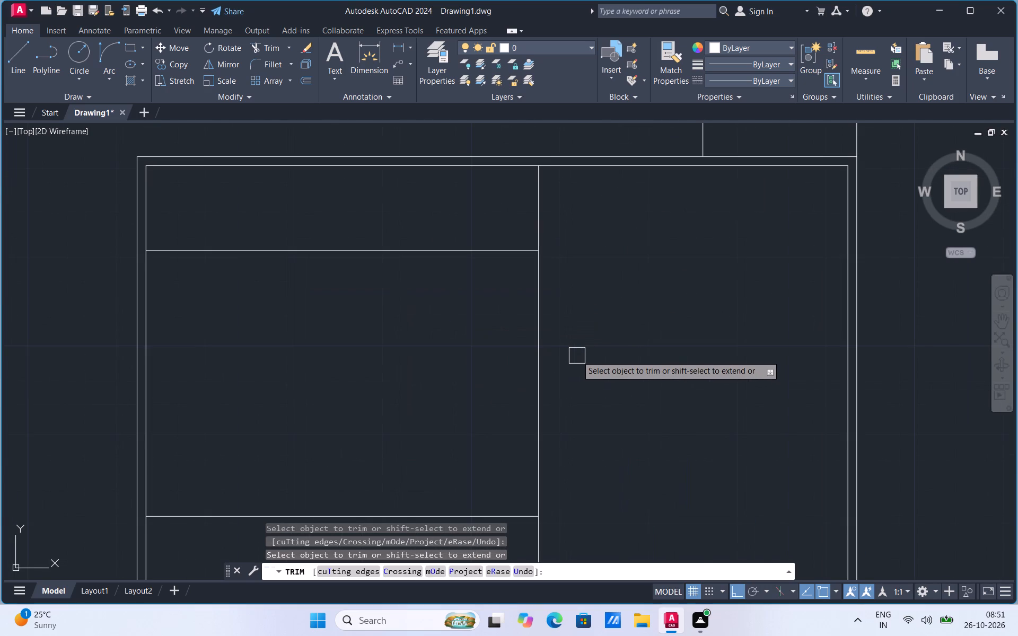
{"action": "key", "text": "Escape"}
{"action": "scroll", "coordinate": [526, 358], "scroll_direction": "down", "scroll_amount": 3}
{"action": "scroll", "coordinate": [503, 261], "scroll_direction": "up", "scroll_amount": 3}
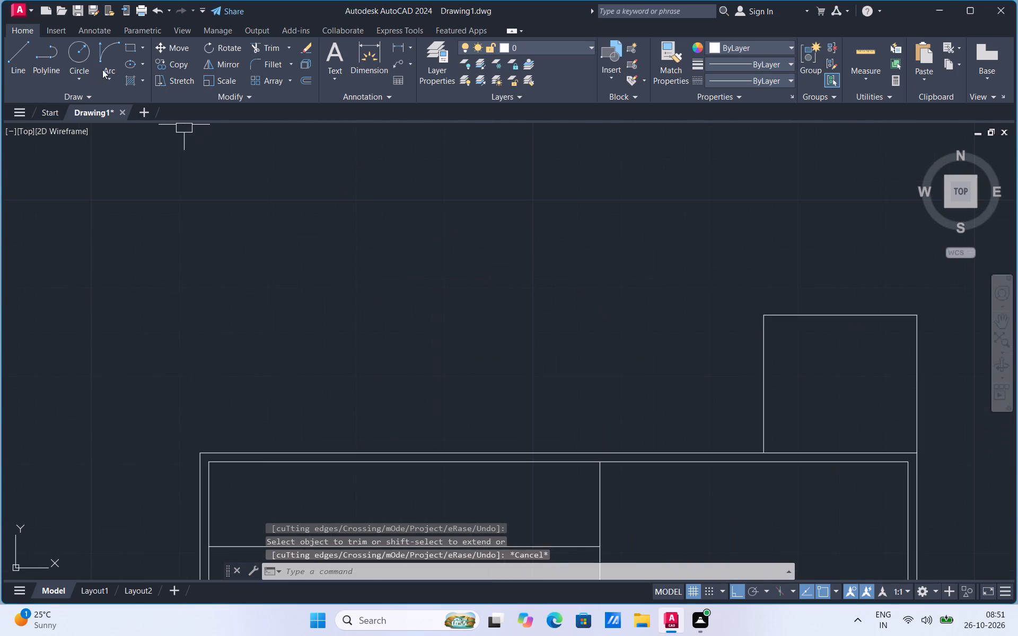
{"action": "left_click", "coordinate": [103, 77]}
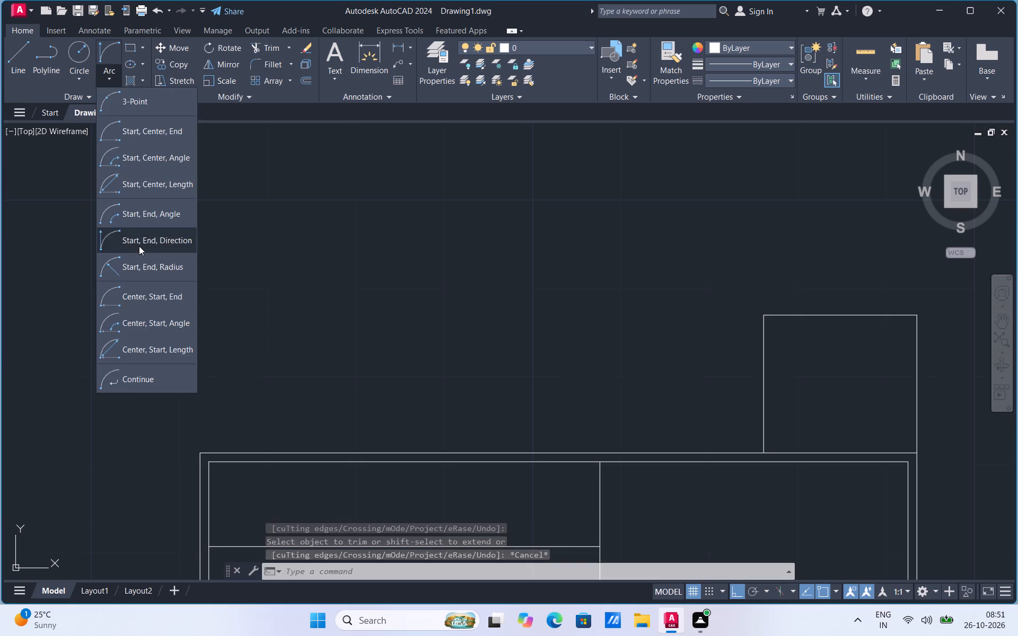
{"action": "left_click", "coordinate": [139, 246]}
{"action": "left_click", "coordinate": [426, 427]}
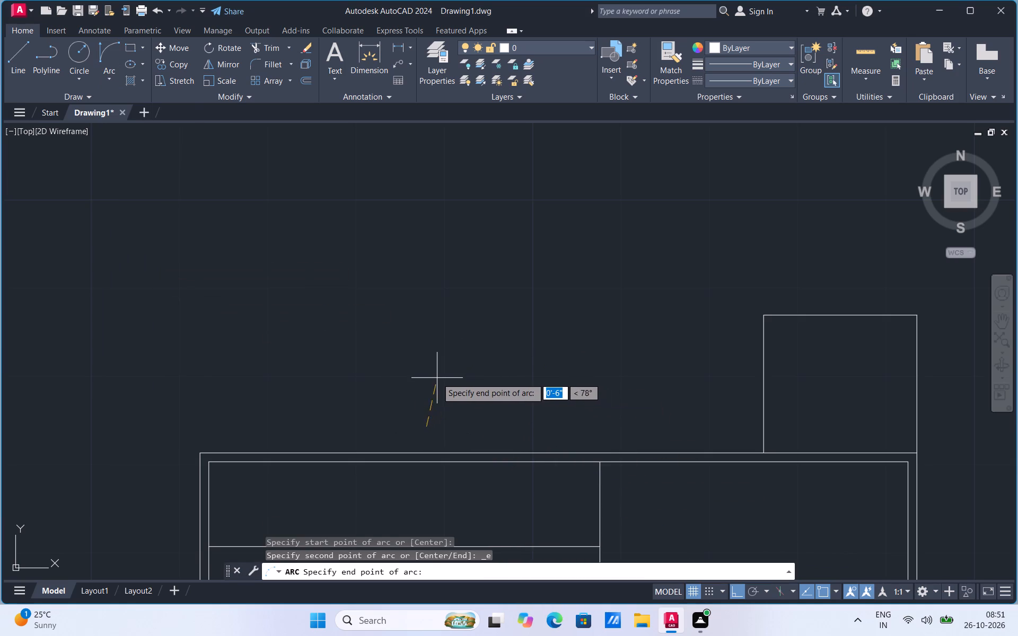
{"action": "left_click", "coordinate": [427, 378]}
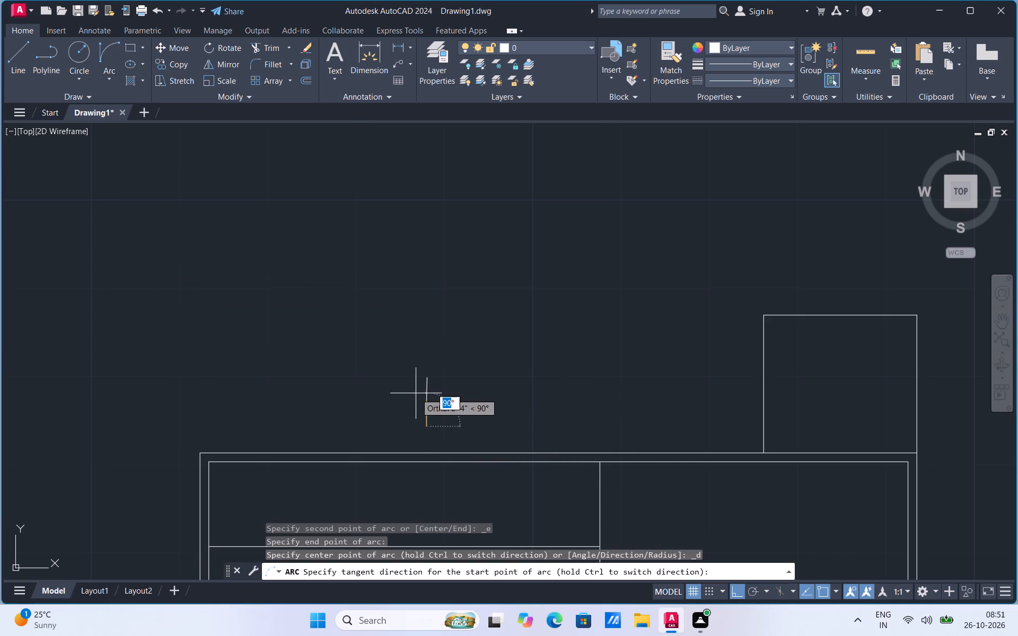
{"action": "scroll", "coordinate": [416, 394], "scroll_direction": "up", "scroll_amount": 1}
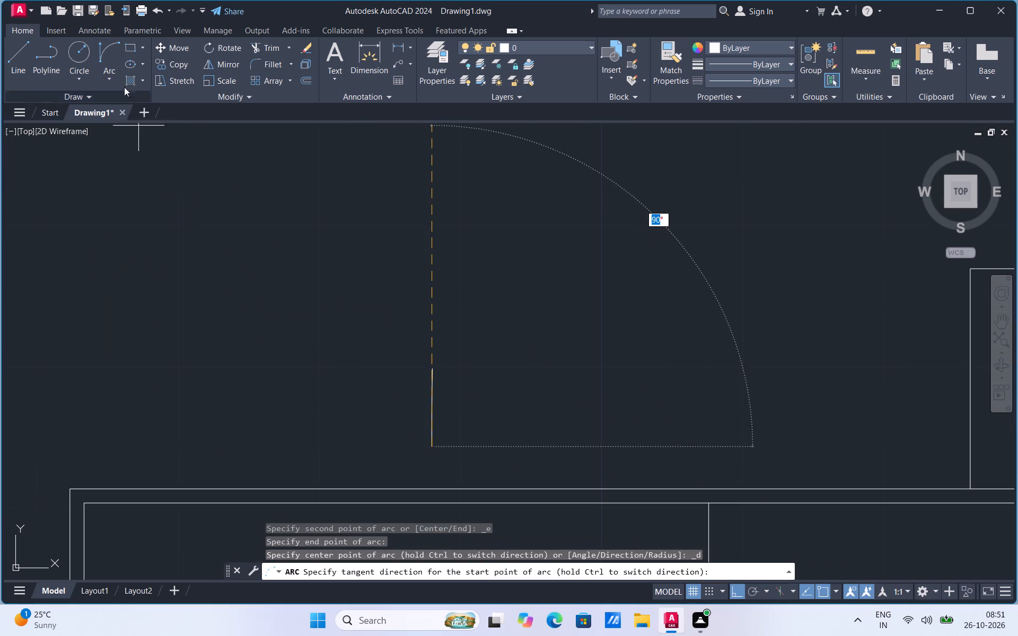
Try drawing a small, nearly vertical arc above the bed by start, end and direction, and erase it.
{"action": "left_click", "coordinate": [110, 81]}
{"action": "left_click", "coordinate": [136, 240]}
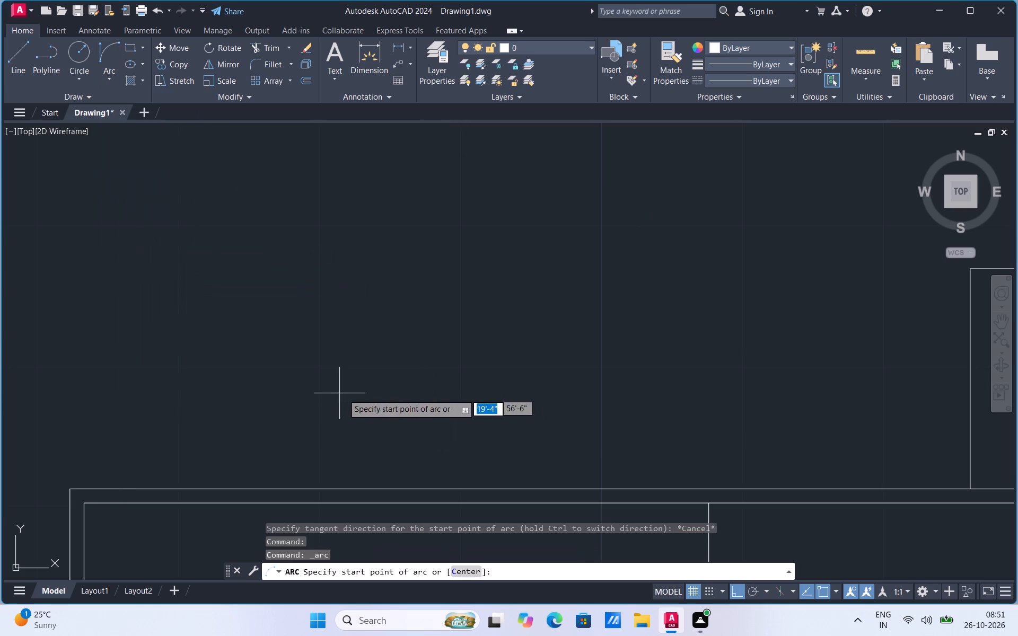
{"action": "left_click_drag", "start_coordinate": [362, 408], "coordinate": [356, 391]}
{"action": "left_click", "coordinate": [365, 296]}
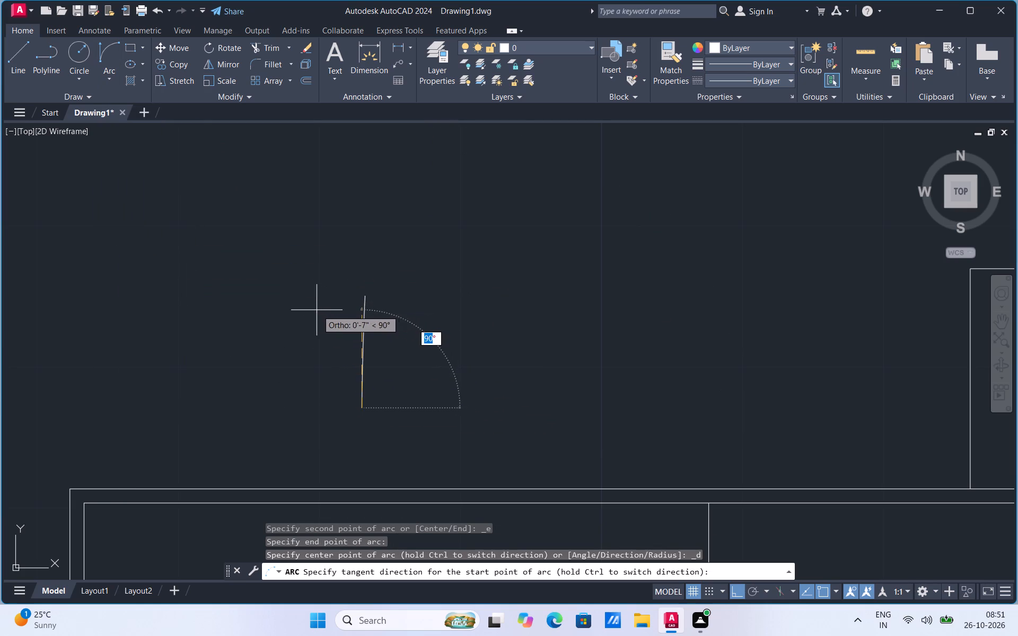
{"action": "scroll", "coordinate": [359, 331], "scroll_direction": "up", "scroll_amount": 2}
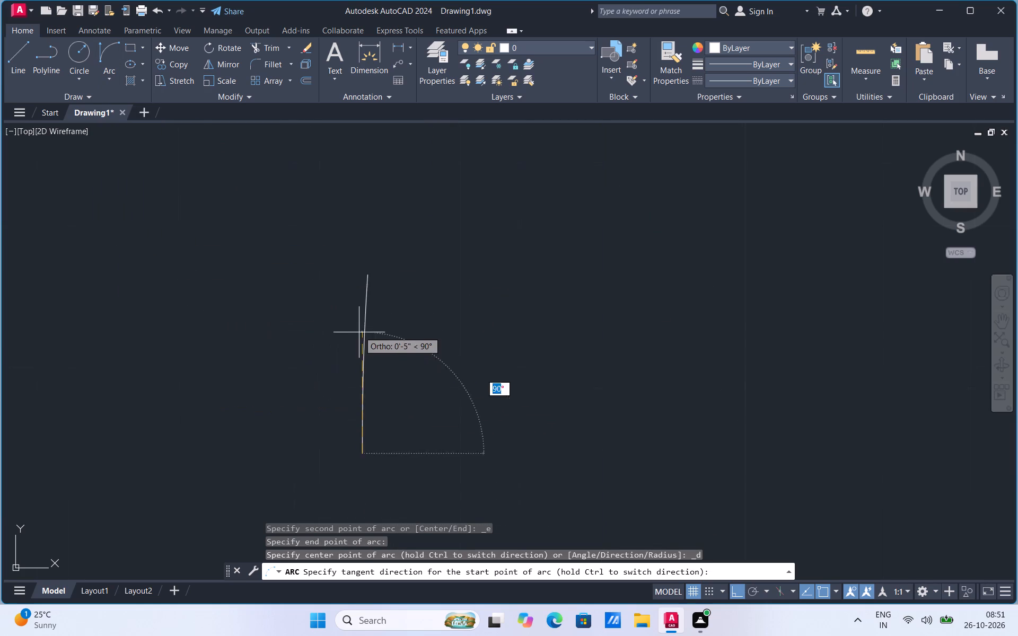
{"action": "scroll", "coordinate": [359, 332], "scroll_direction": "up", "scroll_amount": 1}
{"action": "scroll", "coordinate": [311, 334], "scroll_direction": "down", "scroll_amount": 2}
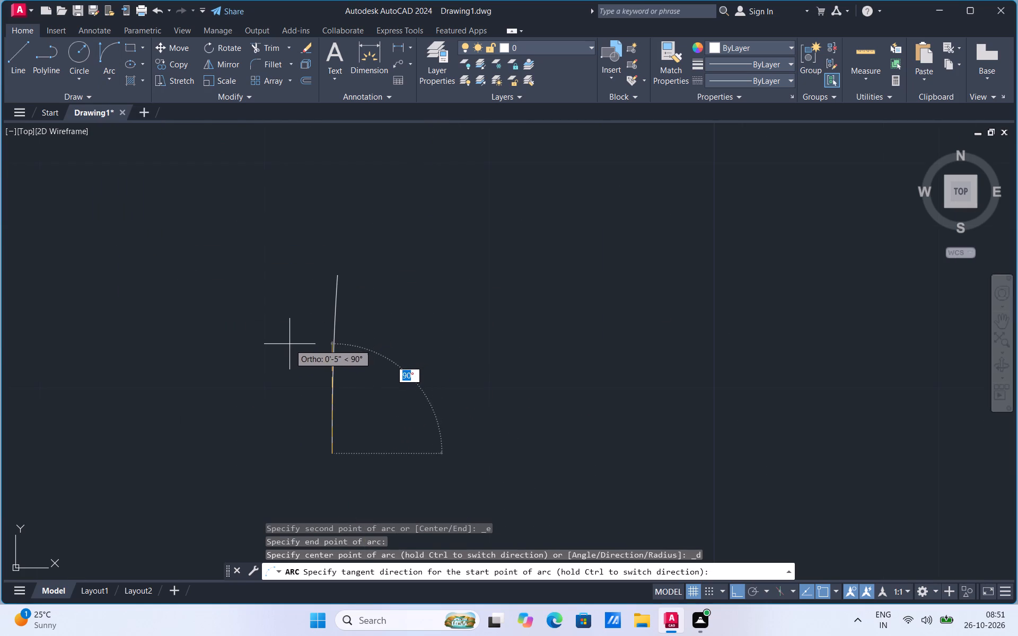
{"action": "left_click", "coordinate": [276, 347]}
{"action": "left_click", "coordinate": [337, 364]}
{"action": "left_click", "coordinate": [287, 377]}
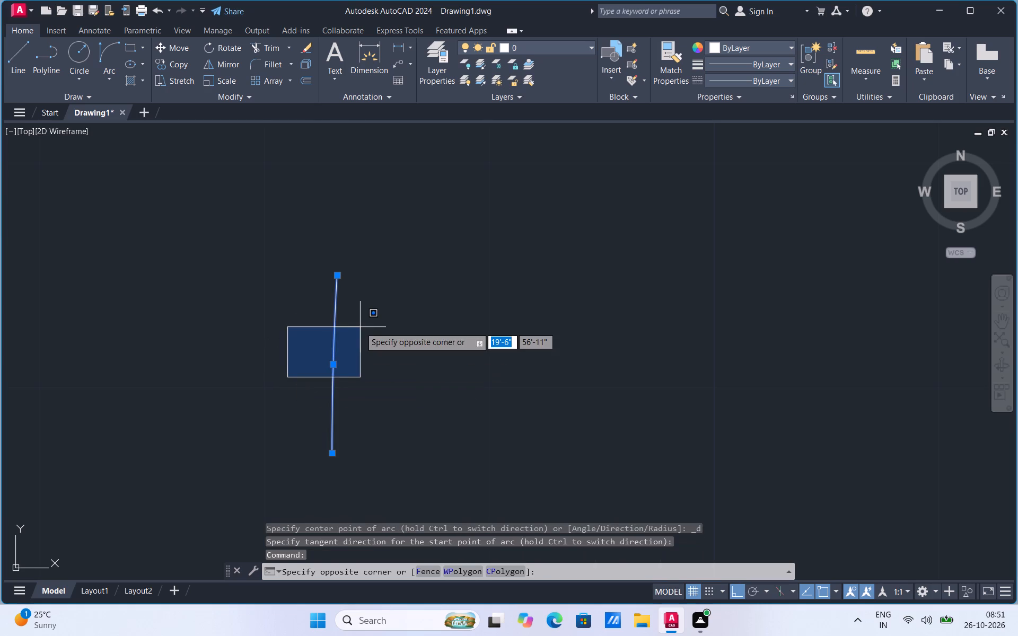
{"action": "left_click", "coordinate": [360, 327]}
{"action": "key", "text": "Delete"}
Draw a narrow upright rectangle as a pillow in the upper half of the bed, just right of the vertical divider.
{"action": "scroll", "coordinate": [379, 294], "scroll_direction": "down", "scroll_amount": 4}
{"action": "scroll", "coordinate": [455, 282], "scroll_direction": "down", "scroll_amount": 1}
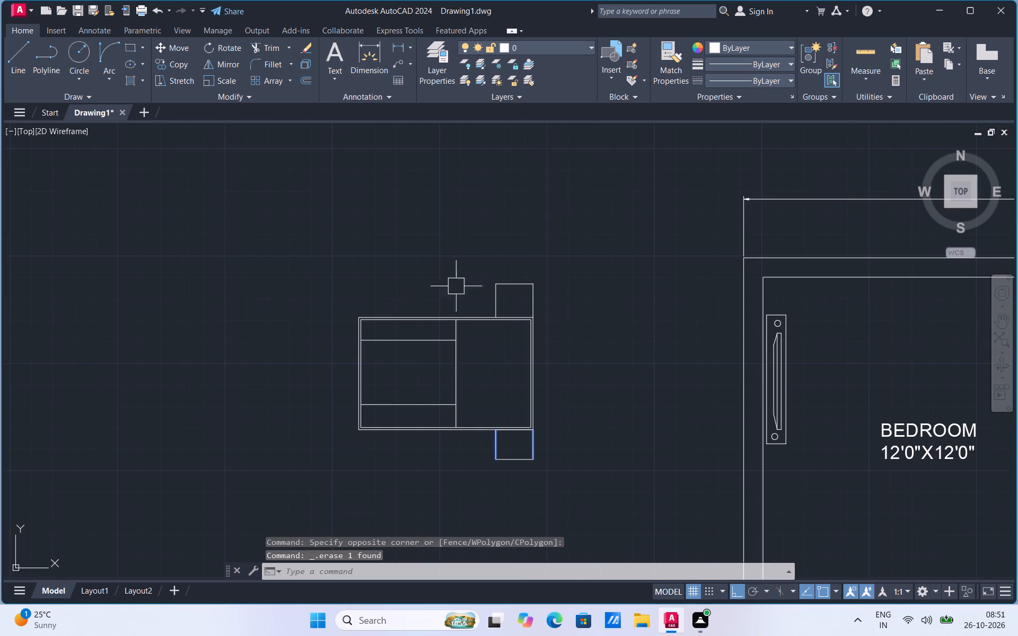
{"action": "scroll", "coordinate": [483, 360], "scroll_direction": "up", "scroll_amount": 1}
{"action": "left_click", "coordinate": [141, 46]}
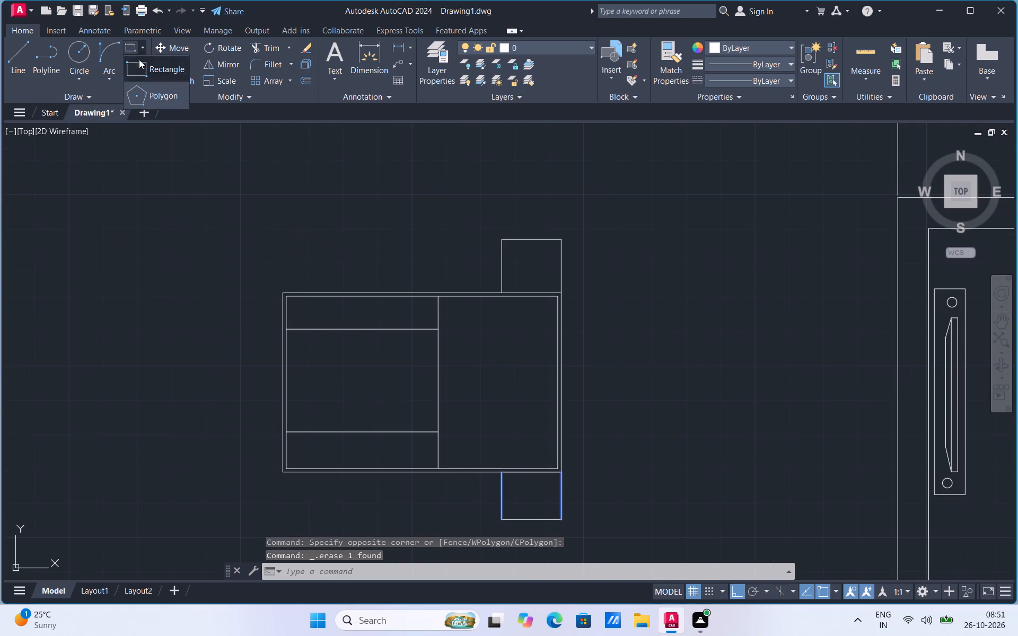
{"action": "left_click", "coordinate": [137, 65]}
{"action": "scroll", "coordinate": [449, 352], "scroll_direction": "up", "scroll_amount": 2}
{"action": "left_click", "coordinate": [458, 369]}
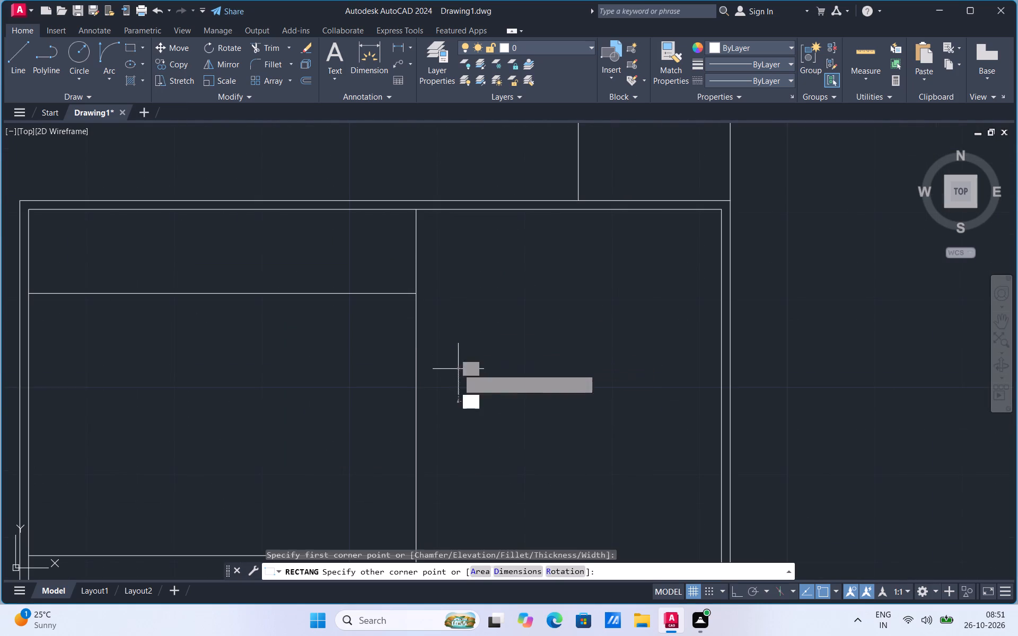
{"action": "left_click", "coordinate": [497, 245]}
Copy the pillow rectangle about 2'-3" straight down into the lower half of the bed.
{"action": "left_click", "coordinate": [498, 310]}
{"action": "right_click", "coordinate": [498, 310]}
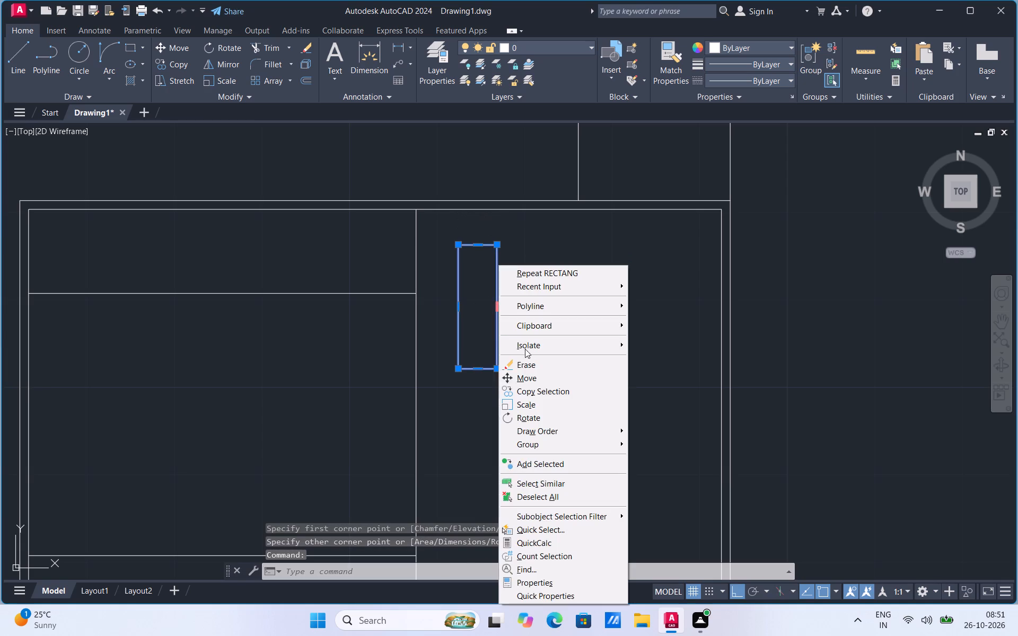
{"action": "left_click", "coordinate": [532, 392]}
{"action": "scroll", "coordinate": [521, 281], "scroll_direction": "down", "scroll_amount": 2}
{"action": "left_click", "coordinate": [513, 287]}
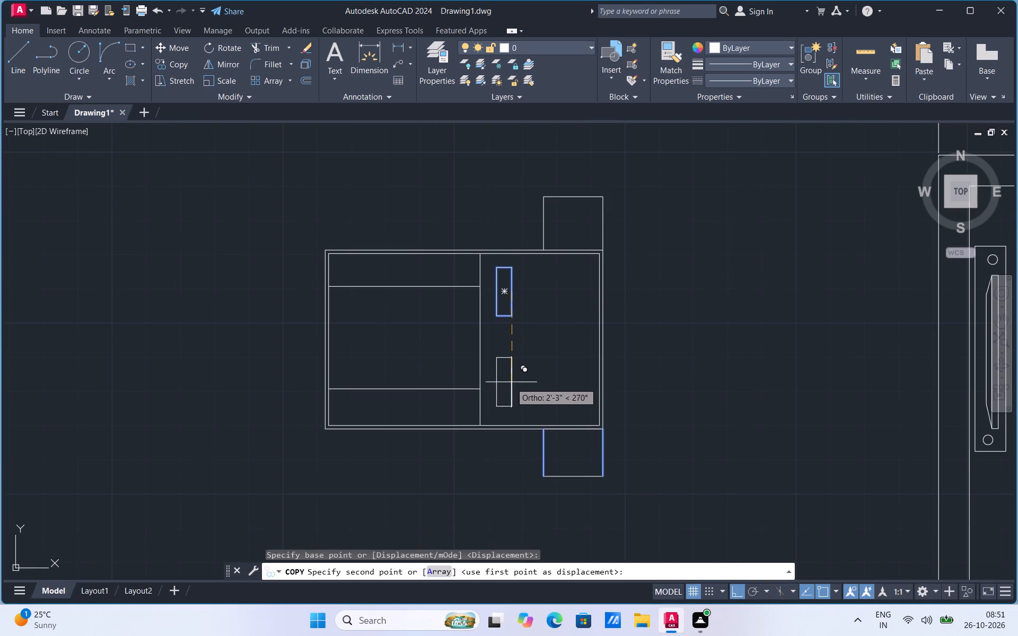
{"action": "left_click", "coordinate": [511, 382]}
{"action": "scroll", "coordinate": [603, 338], "scroll_direction": "up", "scroll_amount": 1}
{"action": "key", "text": "Escape"}
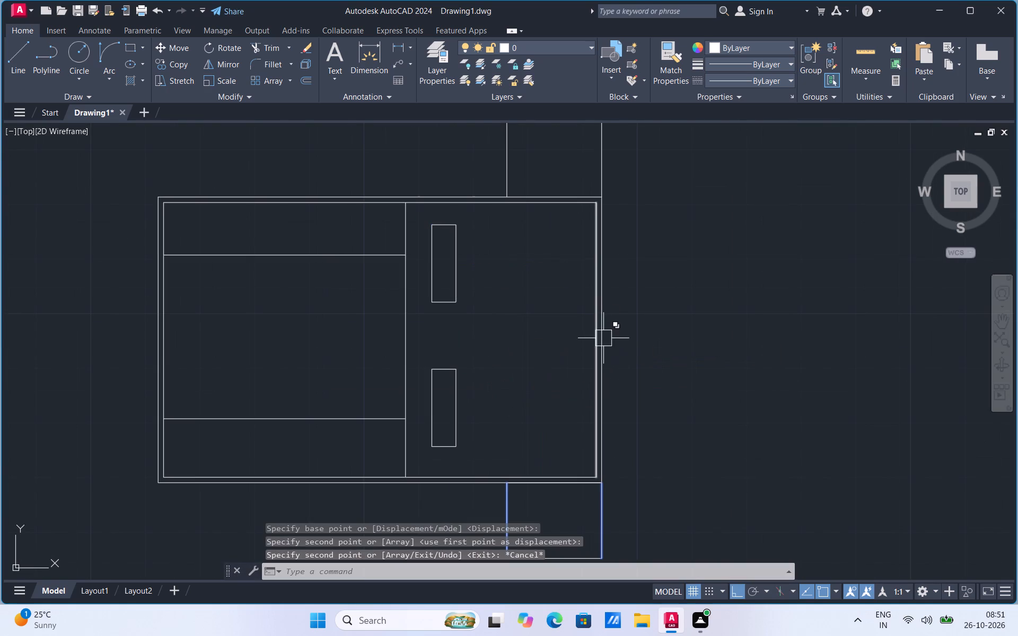
Draw a large upright rectangle as a cushion in the bed's upper half, between the narrow pillow and the inner border's right edge.
{"action": "scroll", "coordinate": [602, 323], "scroll_direction": "up", "scroll_amount": 1}
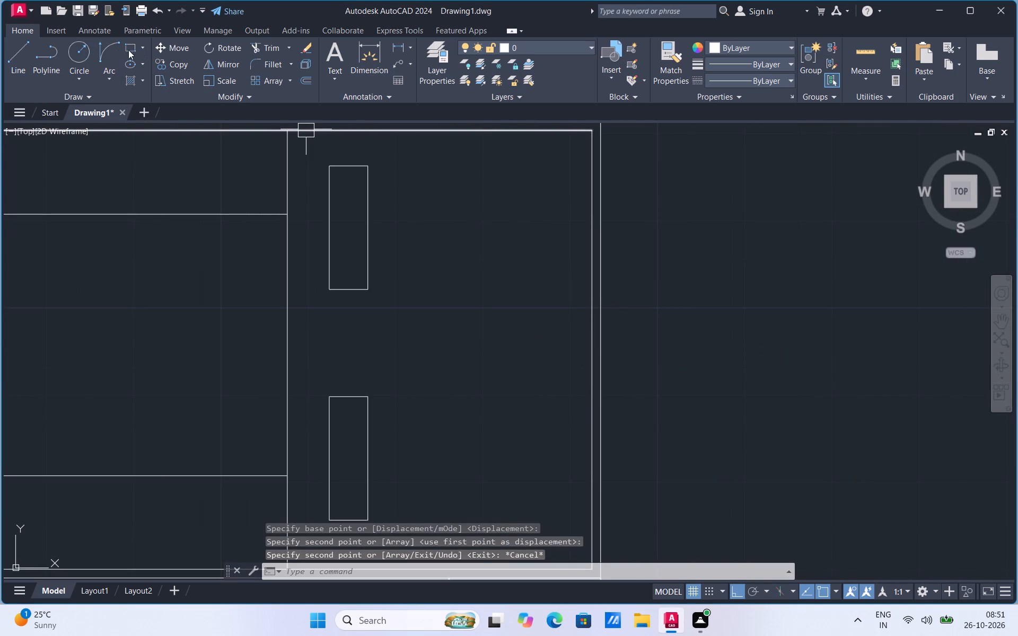
{"action": "left_click", "coordinate": [139, 50]}
{"action": "left_click", "coordinate": [139, 68]}
{"action": "left_click", "coordinate": [408, 334]}
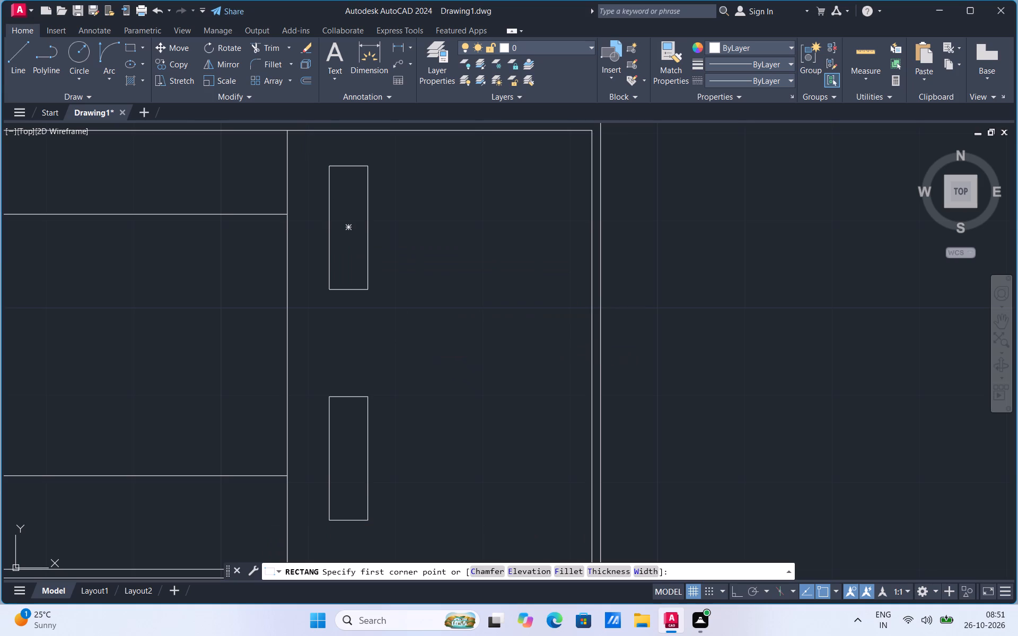
{"action": "left_click", "coordinate": [579, 143]}
Copy the large cushion rectangle straight down into the lower half of the bed.
{"action": "left_click", "coordinate": [516, 340]}
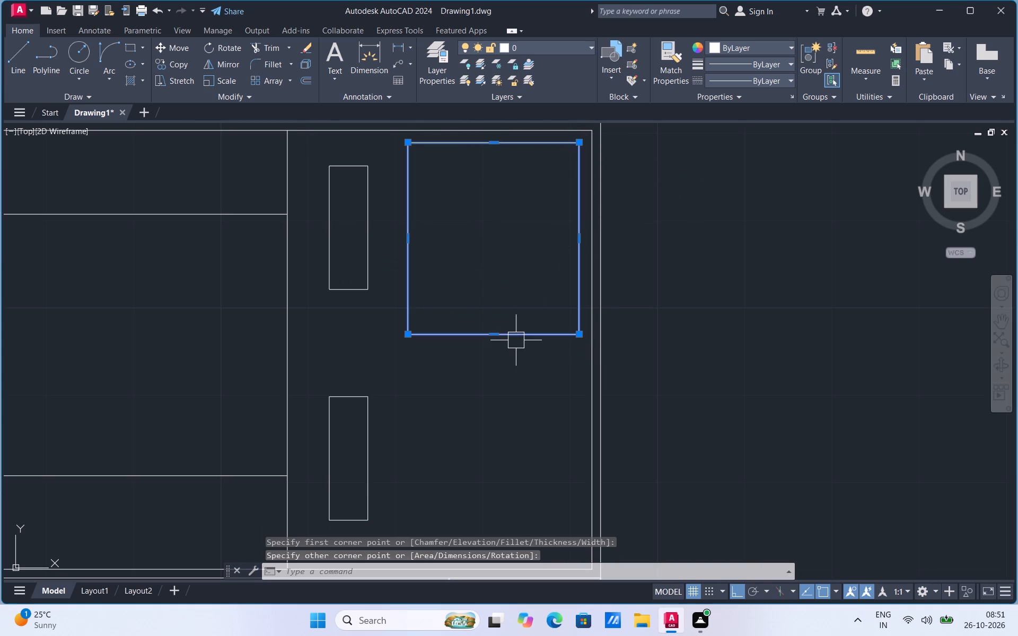
{"action": "right_click", "coordinate": [516, 340]}
{"action": "left_click", "coordinate": [574, 129]}
{"action": "scroll", "coordinate": [504, 207], "scroll_direction": "down", "scroll_amount": 1}
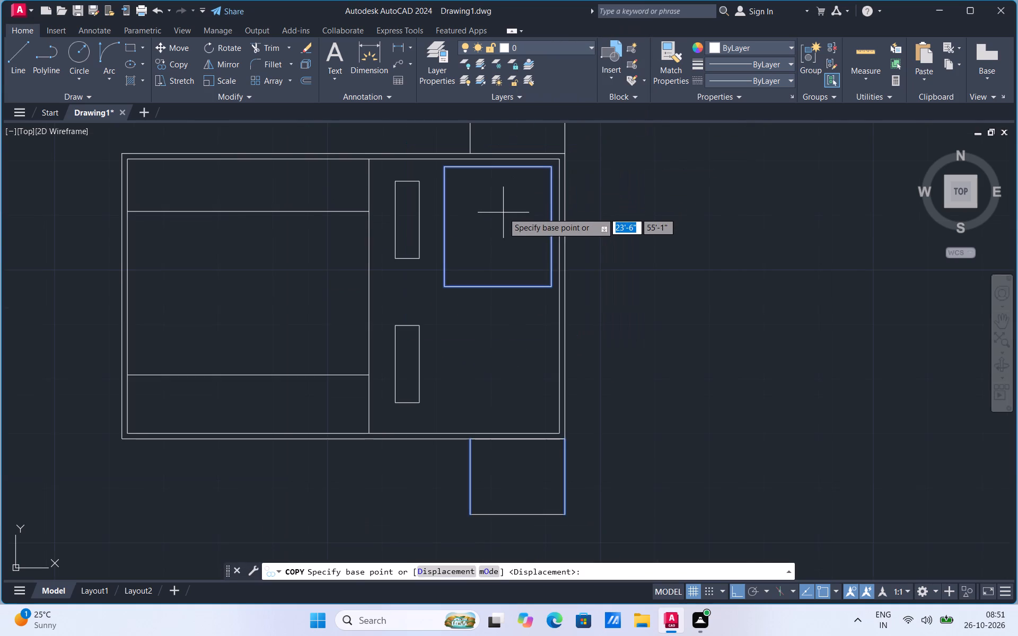
{"action": "left_click", "coordinate": [503, 213]}
{"action": "left_click", "coordinate": [495, 348]}
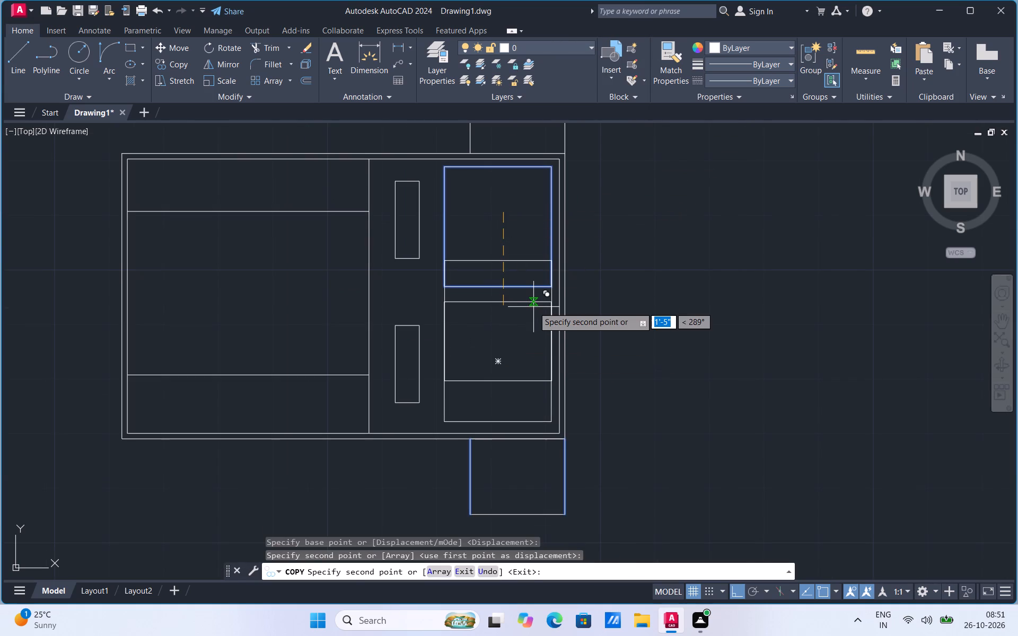
{"action": "key", "text": "Escape"}
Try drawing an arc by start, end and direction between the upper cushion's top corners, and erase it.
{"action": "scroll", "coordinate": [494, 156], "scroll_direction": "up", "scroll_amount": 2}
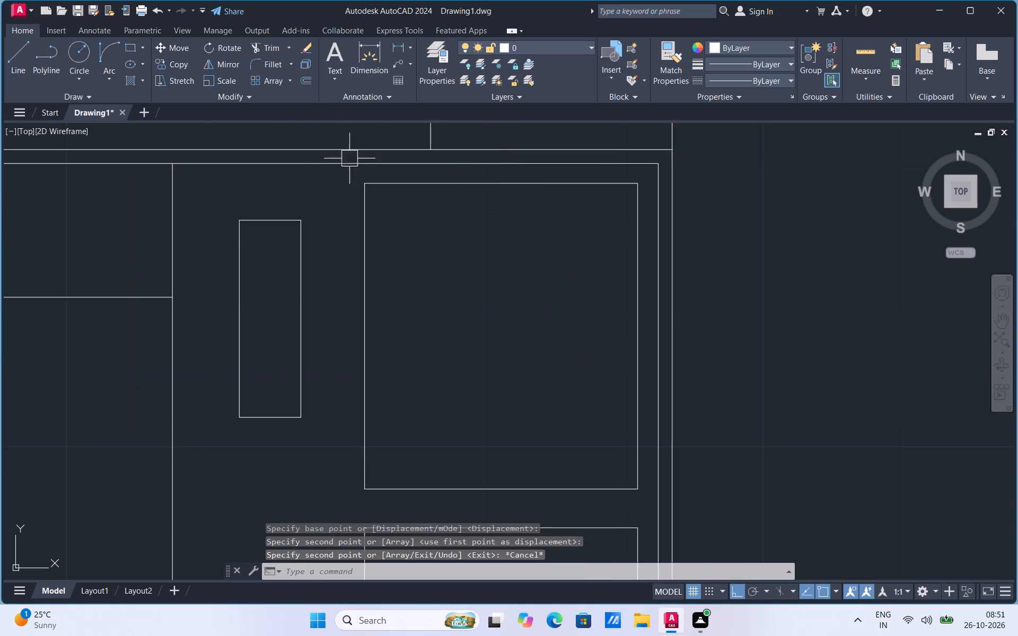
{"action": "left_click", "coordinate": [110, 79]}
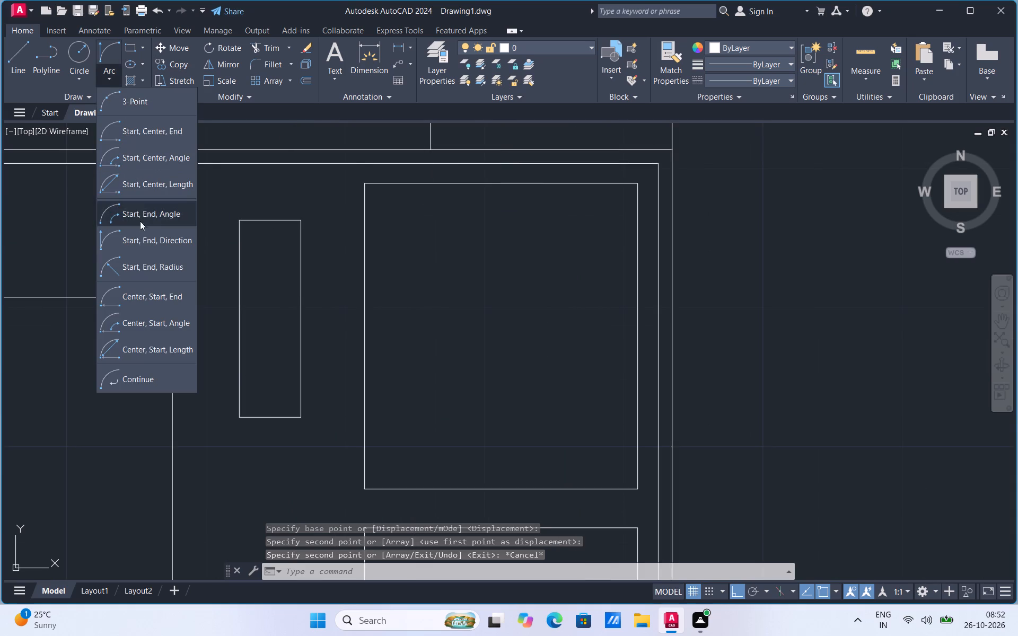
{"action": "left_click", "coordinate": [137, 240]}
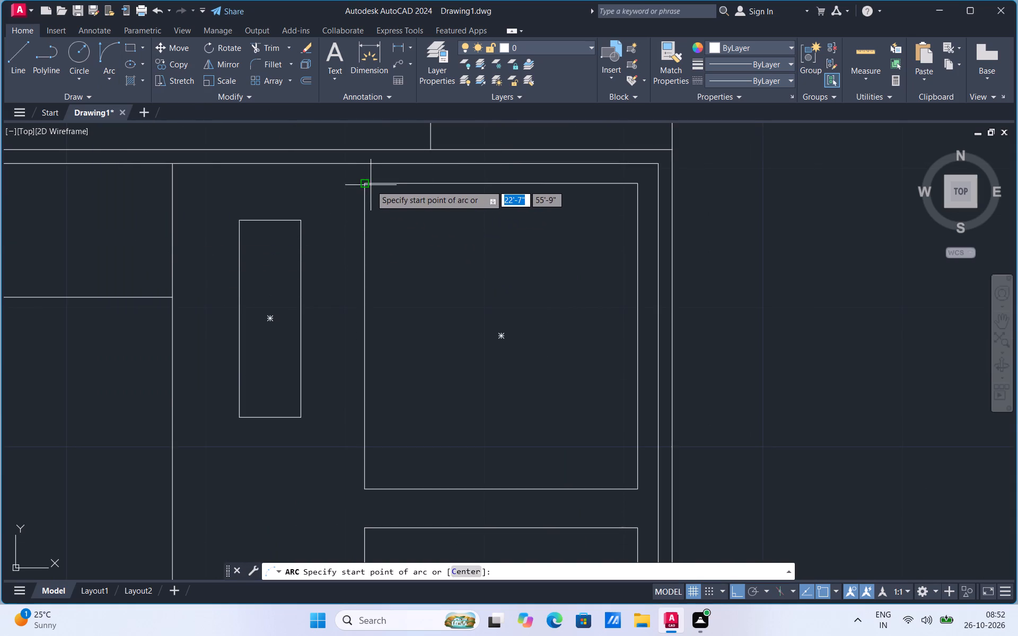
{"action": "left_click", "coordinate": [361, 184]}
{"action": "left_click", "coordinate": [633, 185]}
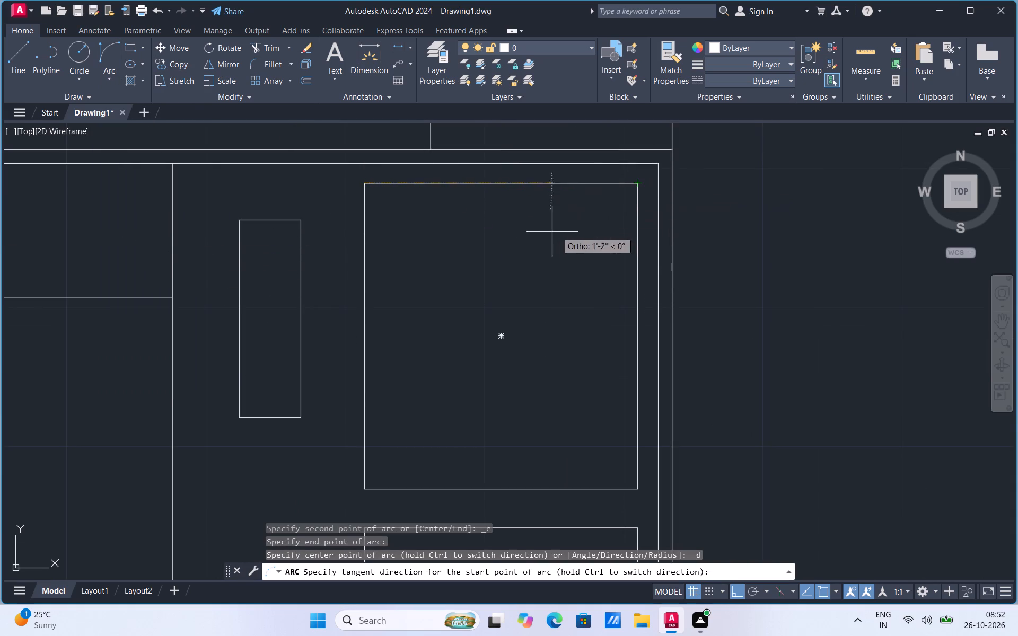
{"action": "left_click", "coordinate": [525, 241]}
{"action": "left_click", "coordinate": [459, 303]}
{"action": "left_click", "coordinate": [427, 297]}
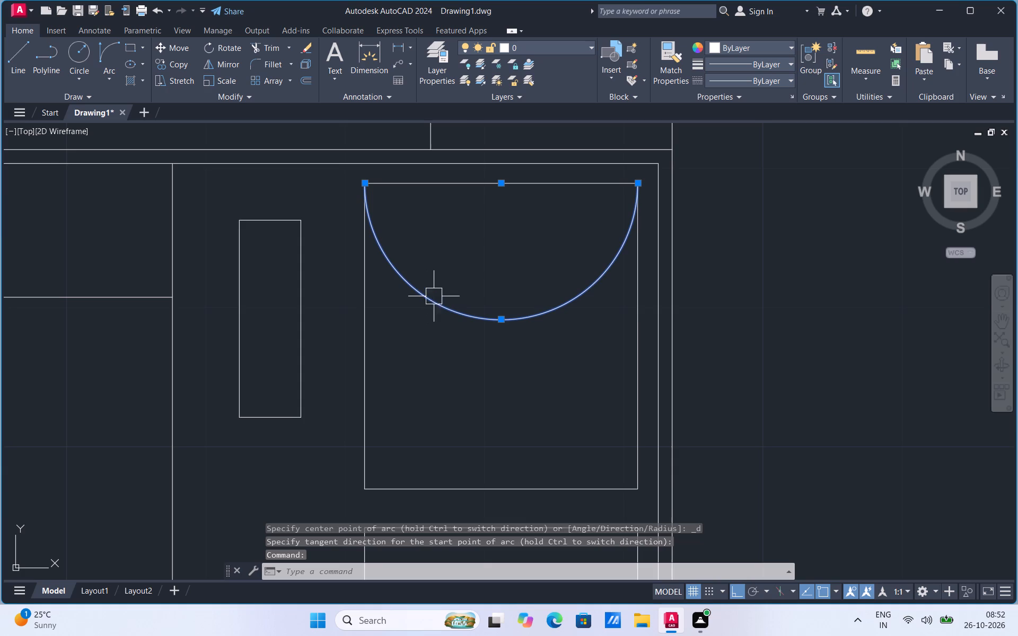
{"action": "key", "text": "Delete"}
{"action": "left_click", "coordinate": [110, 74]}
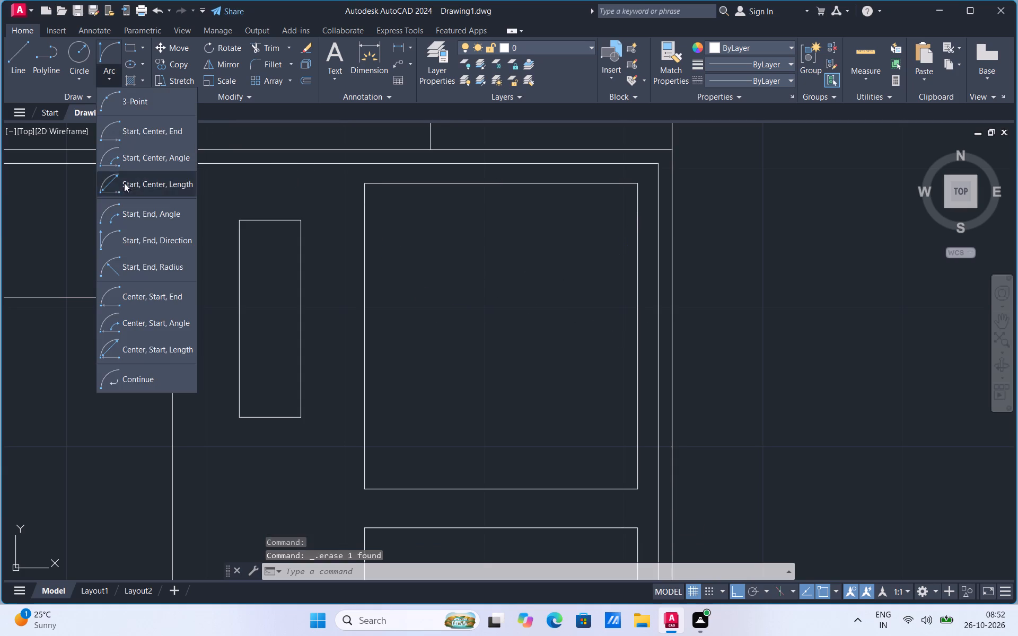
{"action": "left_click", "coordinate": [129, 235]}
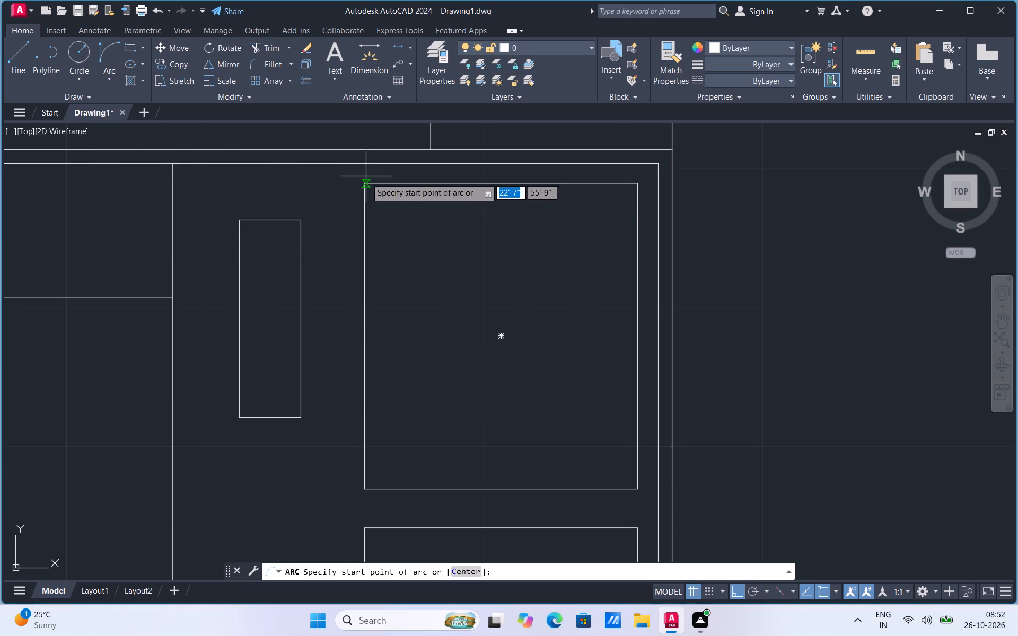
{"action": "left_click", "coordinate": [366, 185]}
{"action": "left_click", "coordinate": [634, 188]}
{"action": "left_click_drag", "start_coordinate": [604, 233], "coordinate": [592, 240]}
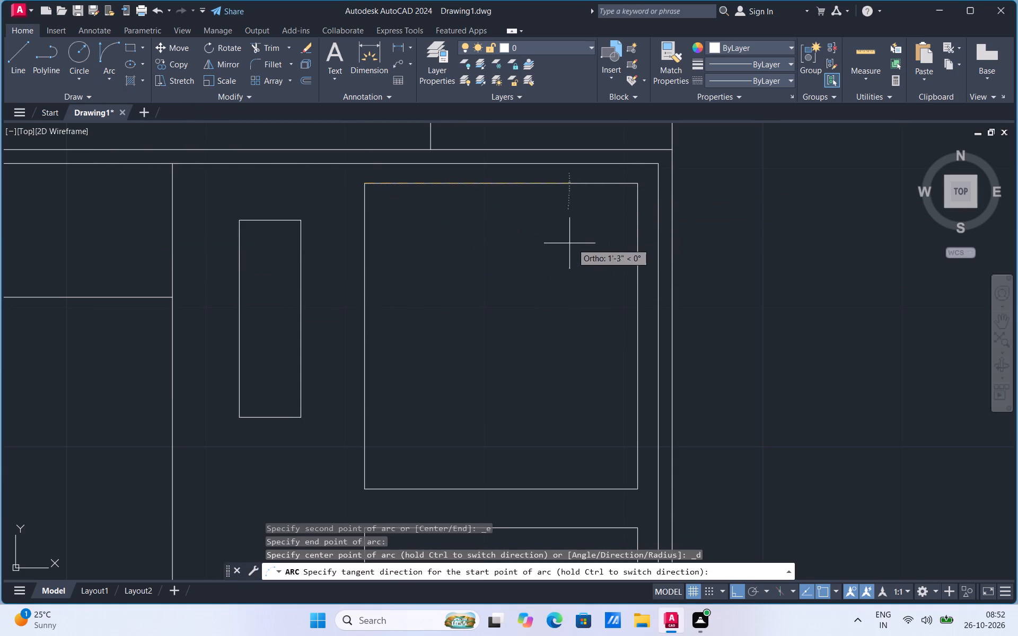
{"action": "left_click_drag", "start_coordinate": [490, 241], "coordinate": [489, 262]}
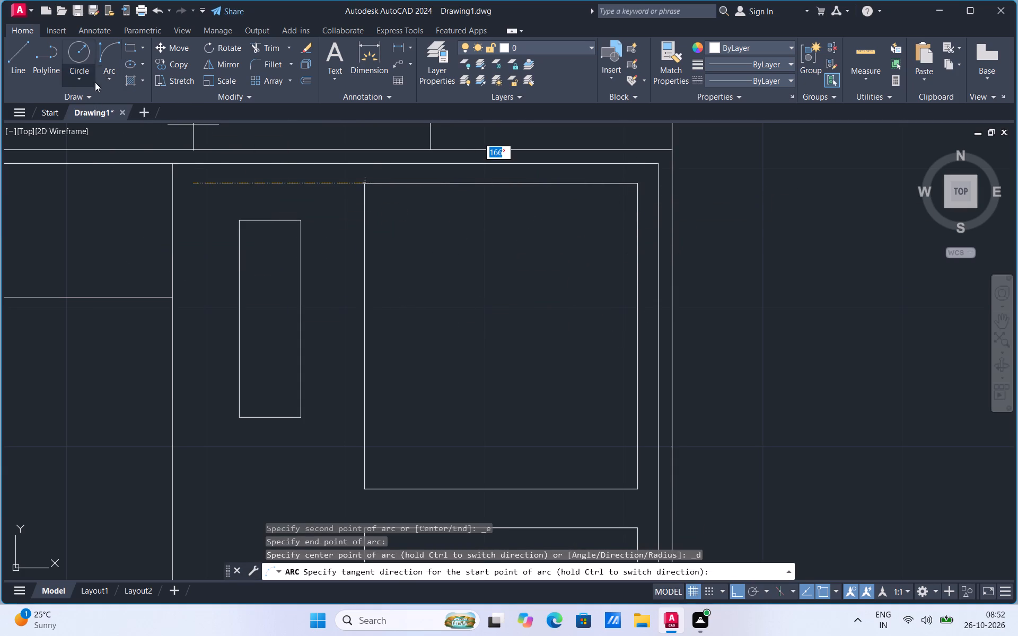
Draw a shallow, downward-bowing arc by start, end and radius between the top corners of the upper cushion.
{"action": "left_click", "coordinate": [113, 81]}
{"action": "left_click", "coordinate": [128, 270]}
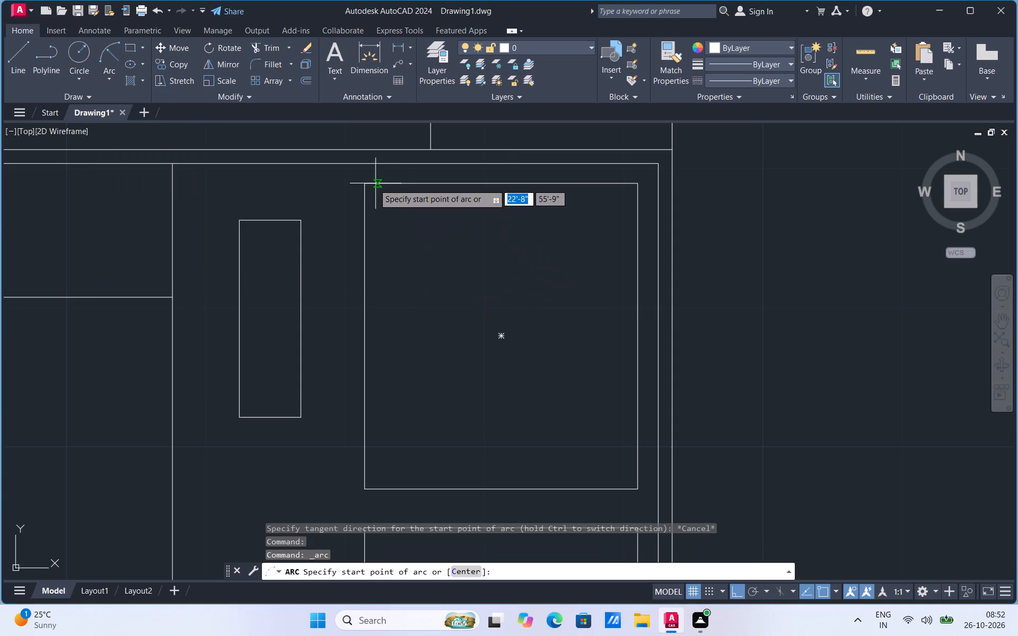
{"action": "left_click", "coordinate": [365, 185]}
{"action": "left_click", "coordinate": [634, 181]}
{"action": "left_click_drag", "start_coordinate": [611, 230], "coordinate": [602, 234]}
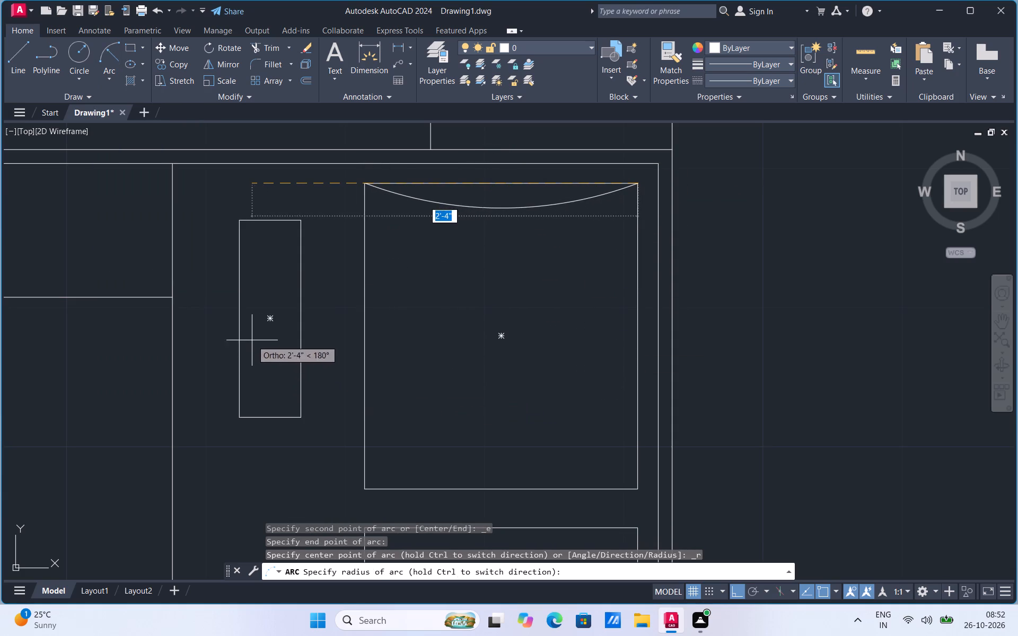
{"action": "left_click", "coordinate": [230, 254]}
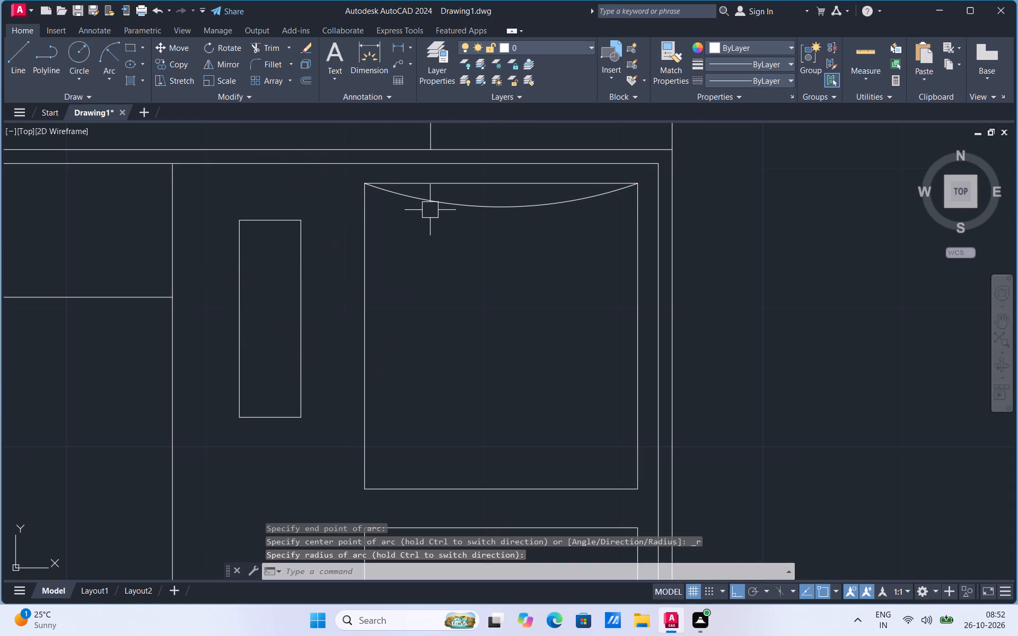
Copy the shallow arc about 1'-10" straight down onto the bottom corners of the upper cushion.
{"action": "left_click", "coordinate": [430, 210]}
{"action": "left_click", "coordinate": [453, 197]}
{"action": "right_click", "coordinate": [453, 201]}
{"action": "right_click", "coordinate": [453, 201]}
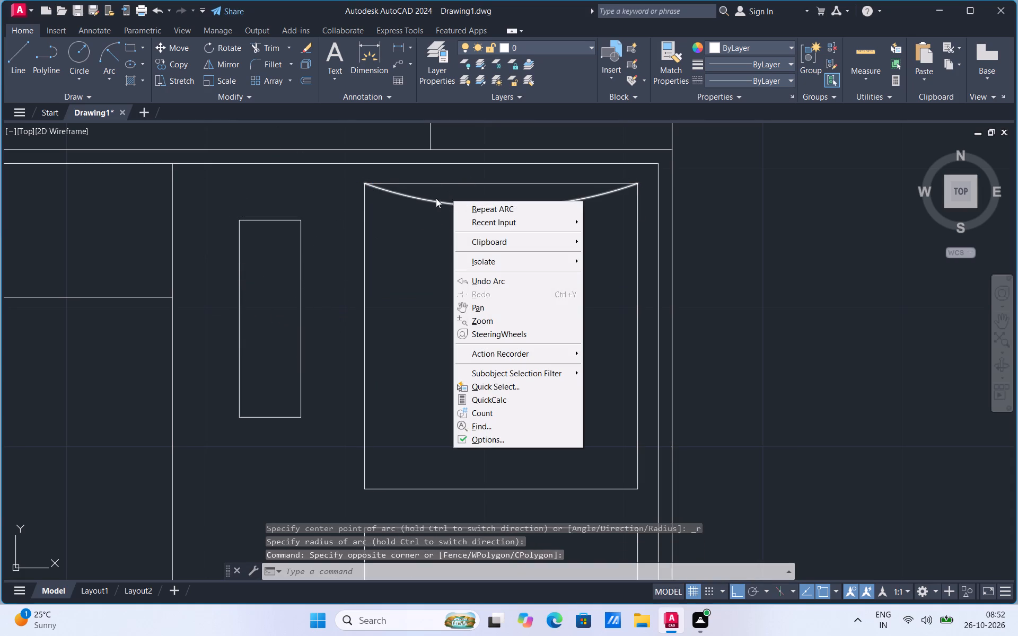
{"action": "left_click", "coordinate": [436, 198]}
{"action": "right_click", "coordinate": [433, 200]}
{"action": "left_click", "coordinate": [489, 310]}
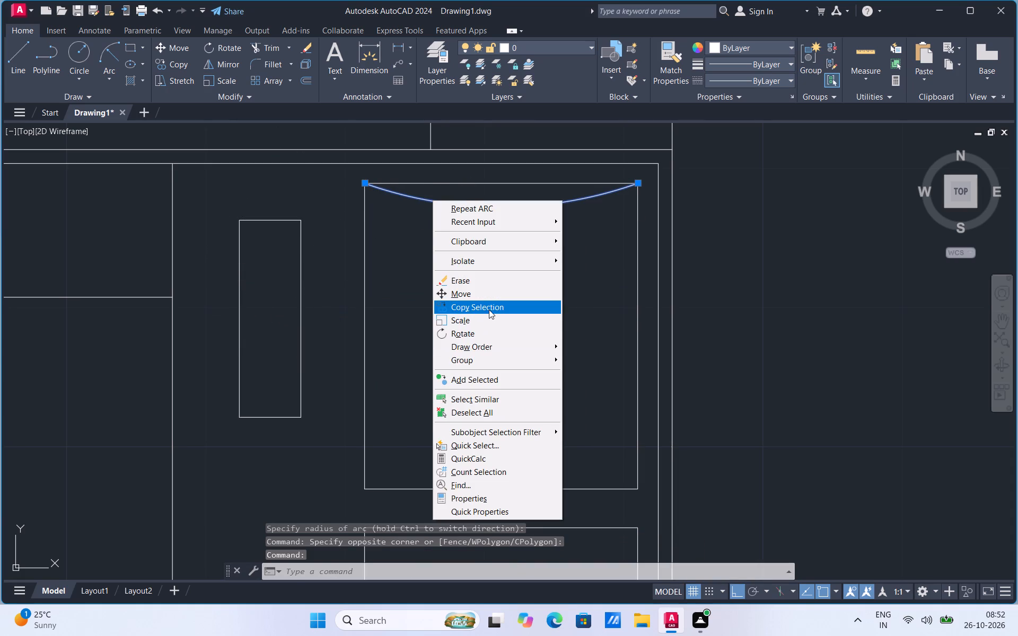
{"action": "left_click", "coordinate": [635, 182]}
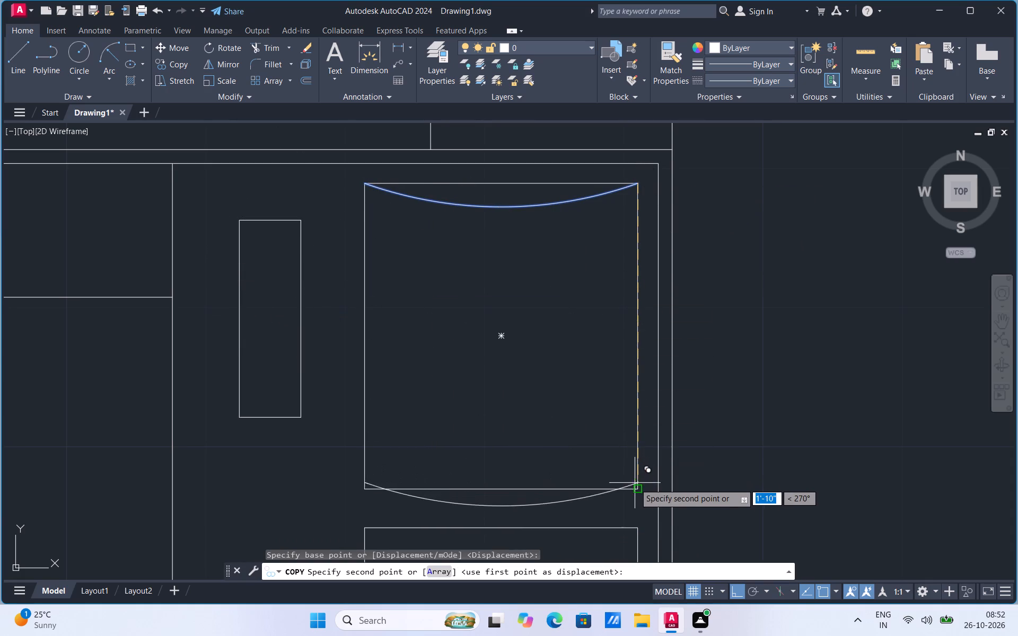
{"action": "left_click", "coordinate": [635, 489]}
{"action": "scroll", "coordinate": [587, 308], "scroll_direction": "down", "scroll_amount": 2}
{"action": "scroll", "coordinate": [587, 378], "scroll_direction": "up", "scroll_amount": 2}
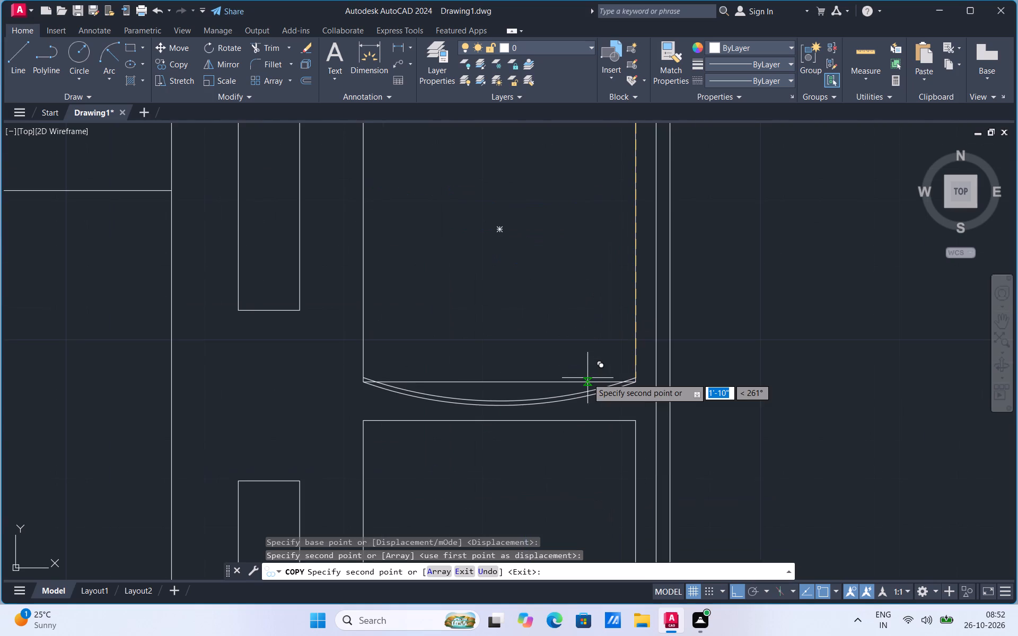
{"action": "key", "text": "Escape"}
Copy both arcs of the upper cushion onto the lower cushion, aligning them with its top and bottom corners.
{"action": "scroll", "coordinate": [584, 291], "scroll_direction": "down", "scroll_amount": 2}
{"action": "scroll", "coordinate": [600, 347], "scroll_direction": "up", "scroll_amount": 1}
{"action": "left_click", "coordinate": [586, 341]}
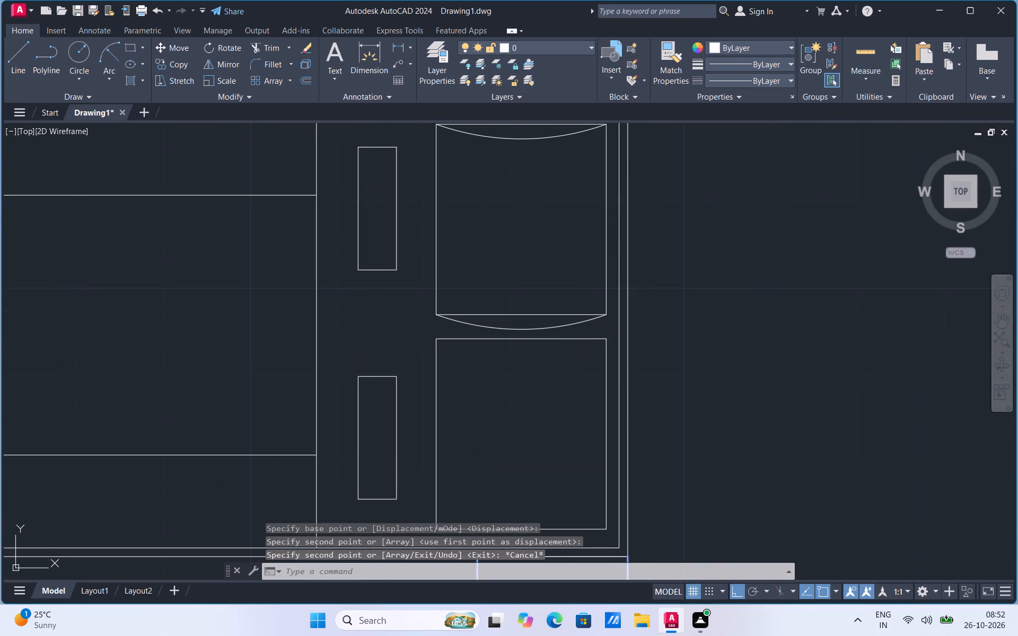
{"action": "key", "text": "Escape"}
{"action": "left_click", "coordinate": [559, 329]}
{"action": "left_click", "coordinate": [546, 140]}
{"action": "right_click", "coordinate": [546, 140]}
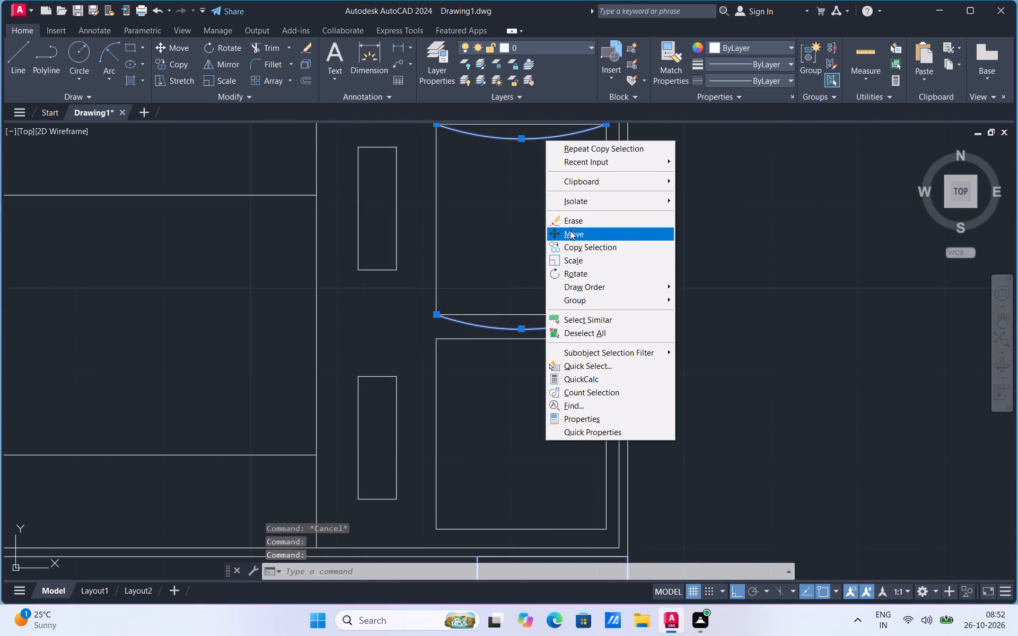
{"action": "left_click", "coordinate": [590, 245]}
{"action": "left_click", "coordinate": [606, 127]}
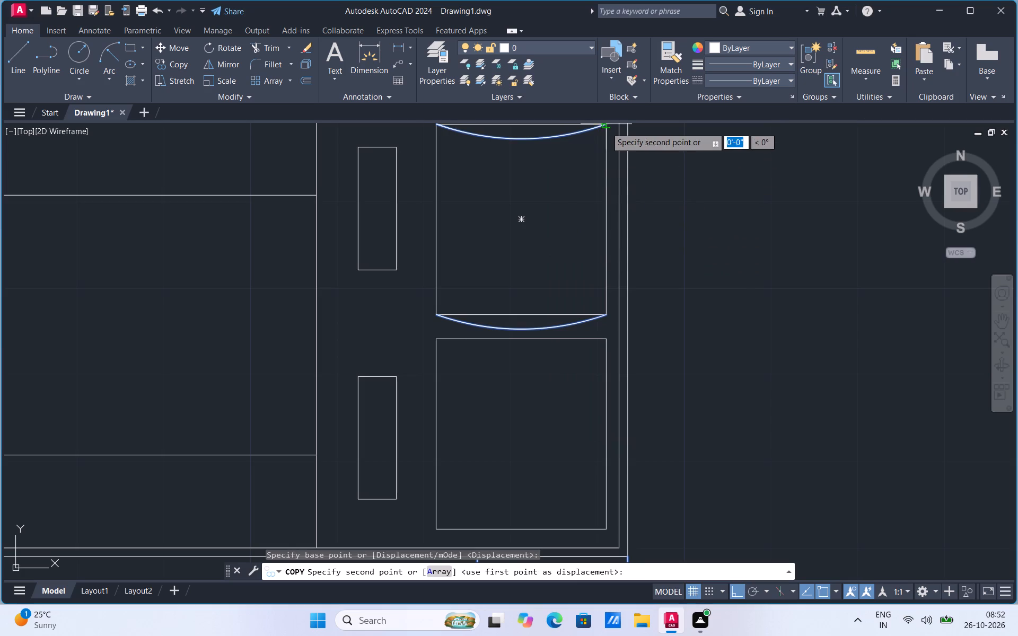
{"action": "left_click", "coordinate": [604, 339]}
{"action": "key", "text": "Escape"}
{"action": "scroll", "coordinate": [579, 312], "scroll_direction": "down", "scroll_amount": 1}
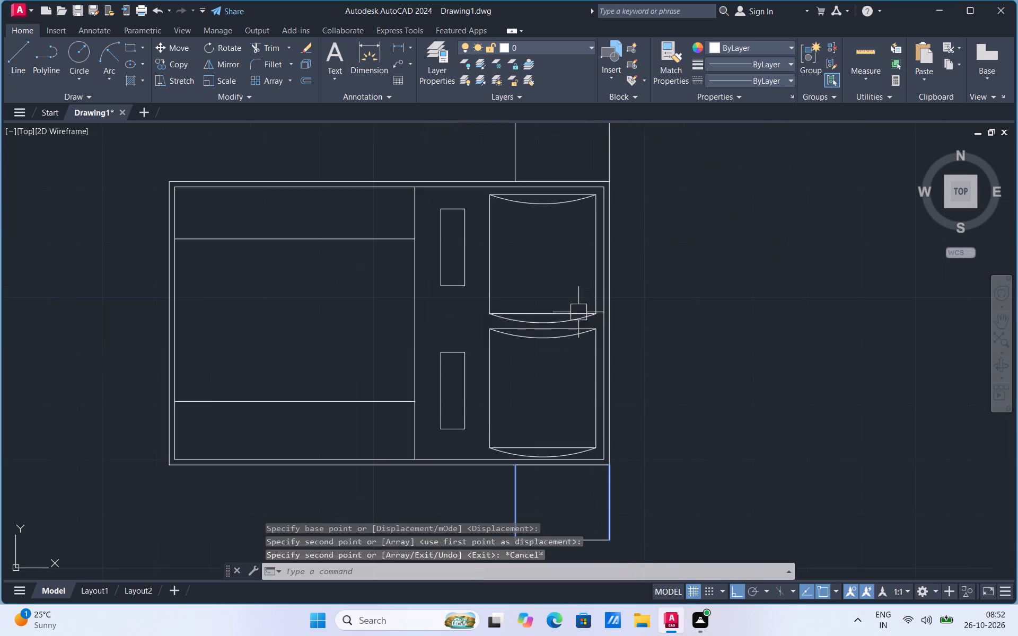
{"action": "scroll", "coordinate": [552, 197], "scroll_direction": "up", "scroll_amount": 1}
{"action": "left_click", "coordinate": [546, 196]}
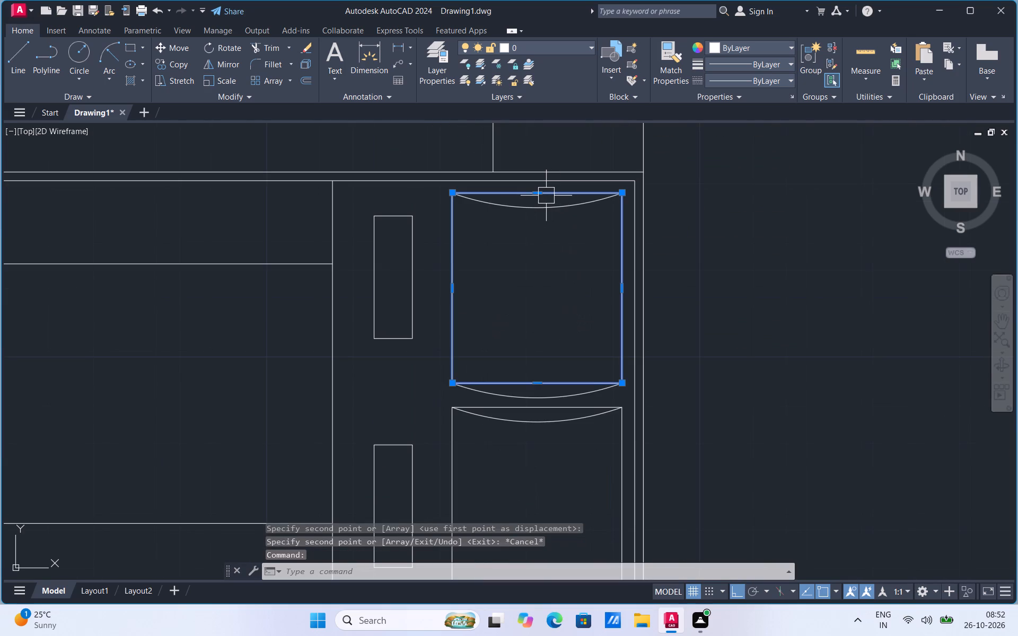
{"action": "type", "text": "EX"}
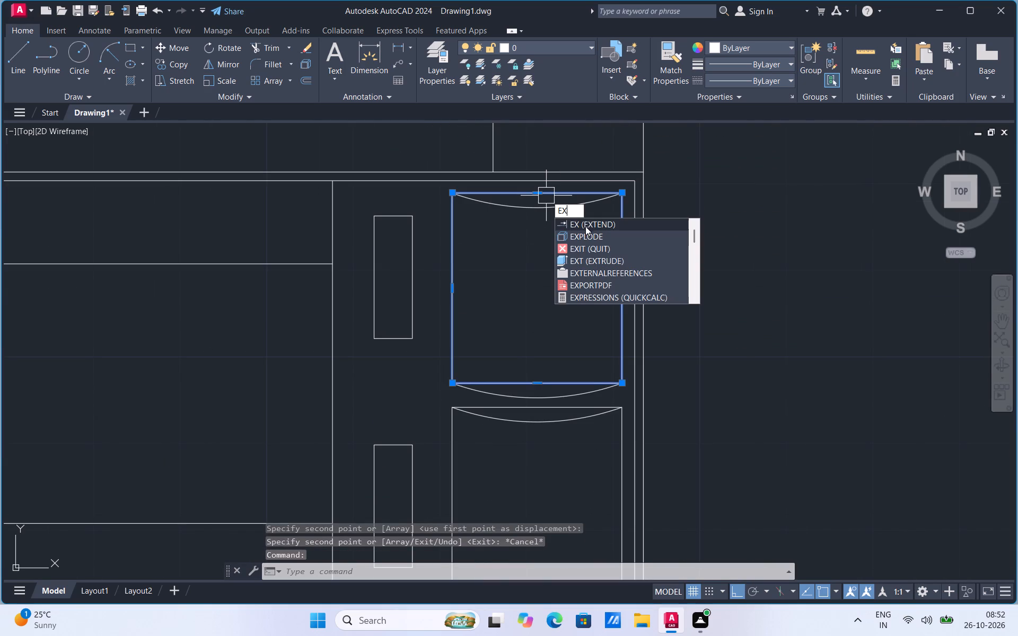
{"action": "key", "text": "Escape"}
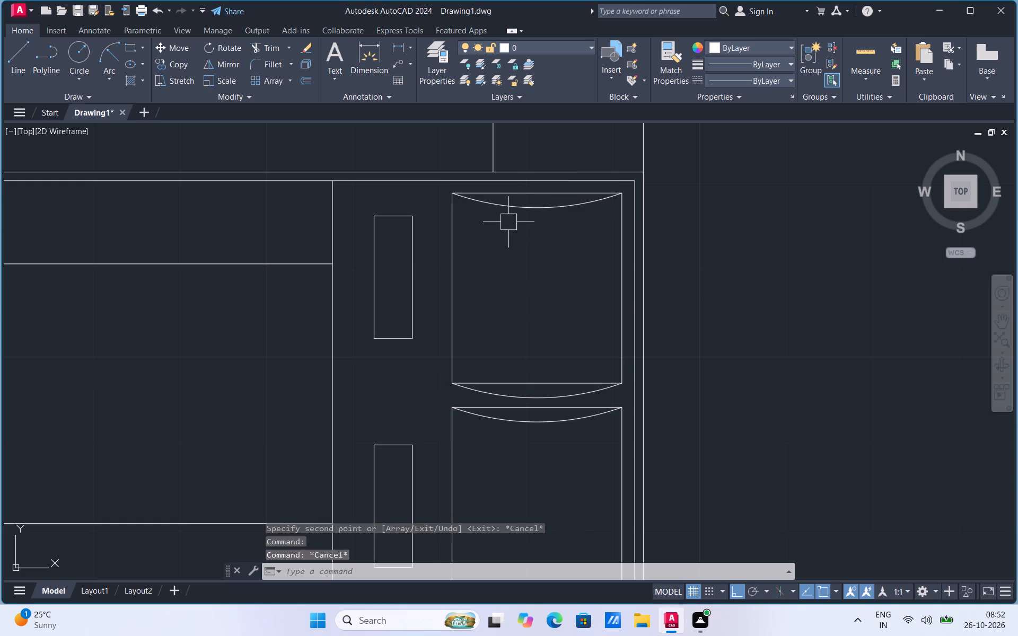
Offset both large cushion rectangles 1" inward to form inner borders.
{"action": "left_click", "coordinate": [532, 196]}
{"action": "key", "text": "o"}
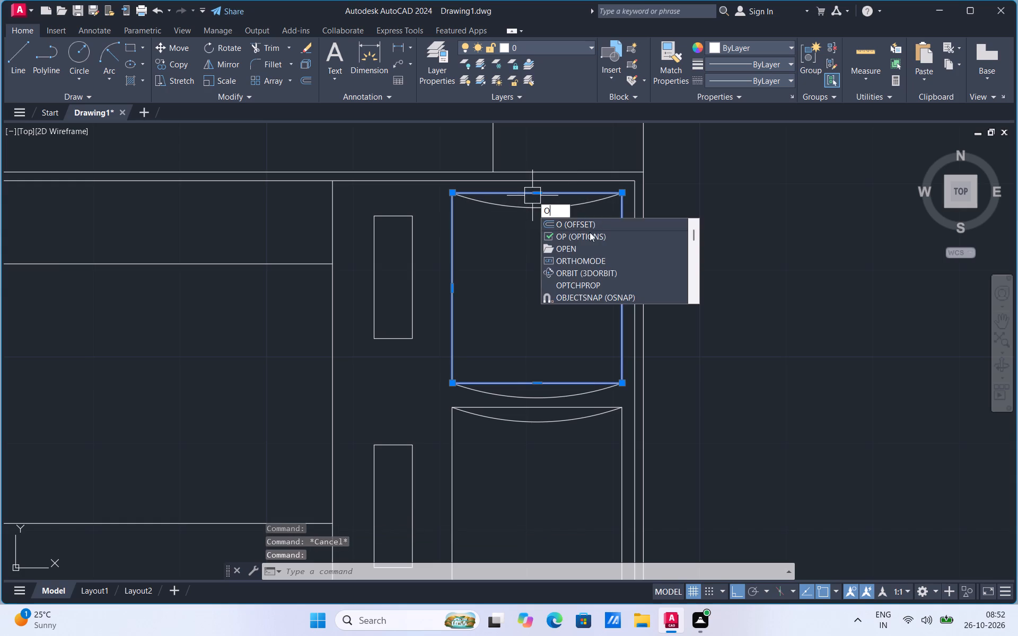
{"action": "left_click", "coordinate": [585, 224]}
{"action": "left_click", "coordinate": [541, 193]}
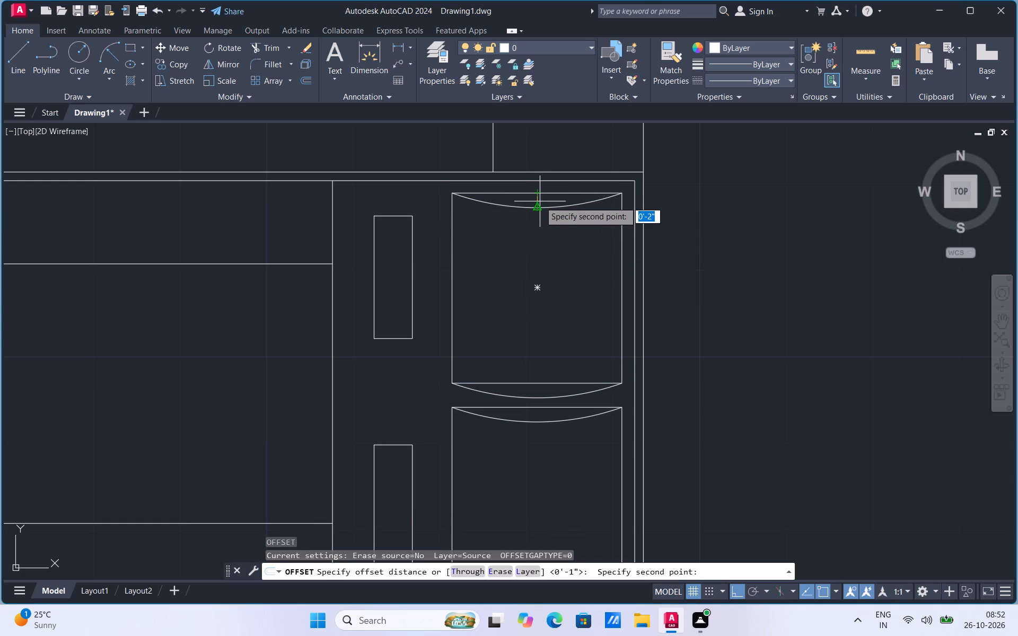
{"action": "key", "text": "1"}
{"action": "key", "text": "Return"}
{"action": "left_click", "coordinate": [540, 201]}
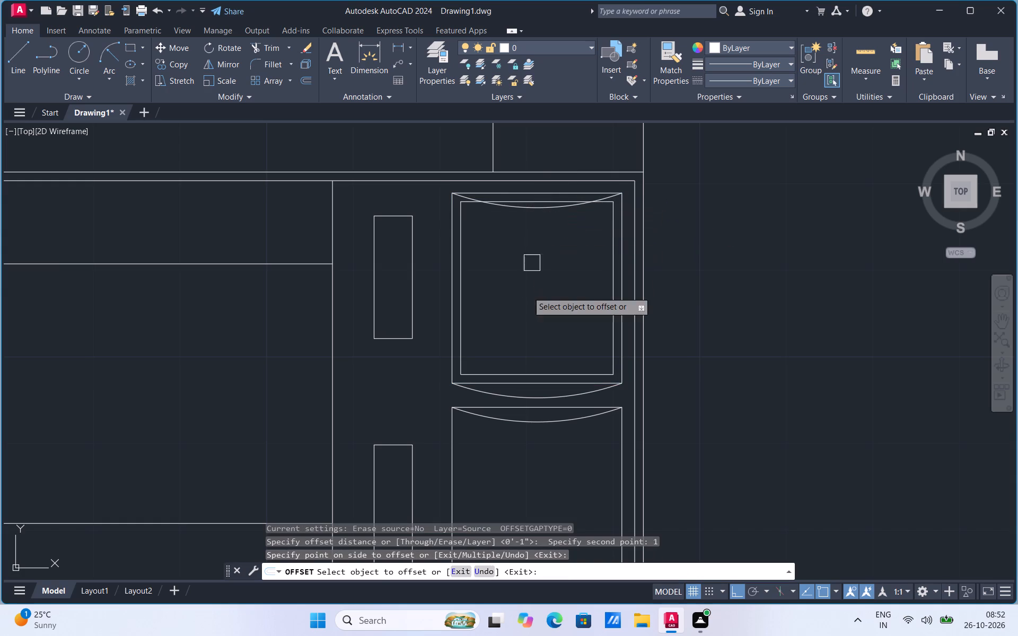
{"action": "left_click", "coordinate": [510, 407]}
{"action": "left_click", "coordinate": [506, 431]}
{"action": "scroll", "coordinate": [698, 229], "scroll_direction": "down", "scroll_amount": 2}
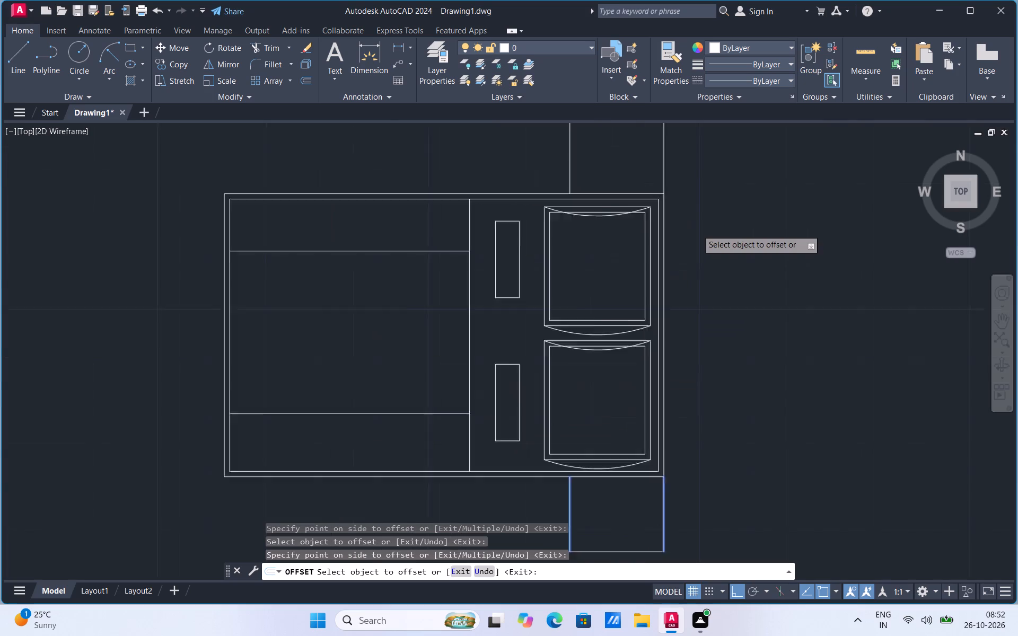
{"action": "scroll", "coordinate": [686, 289], "scroll_direction": "up", "scroll_amount": 1}
{"action": "key", "text": "Escape"}
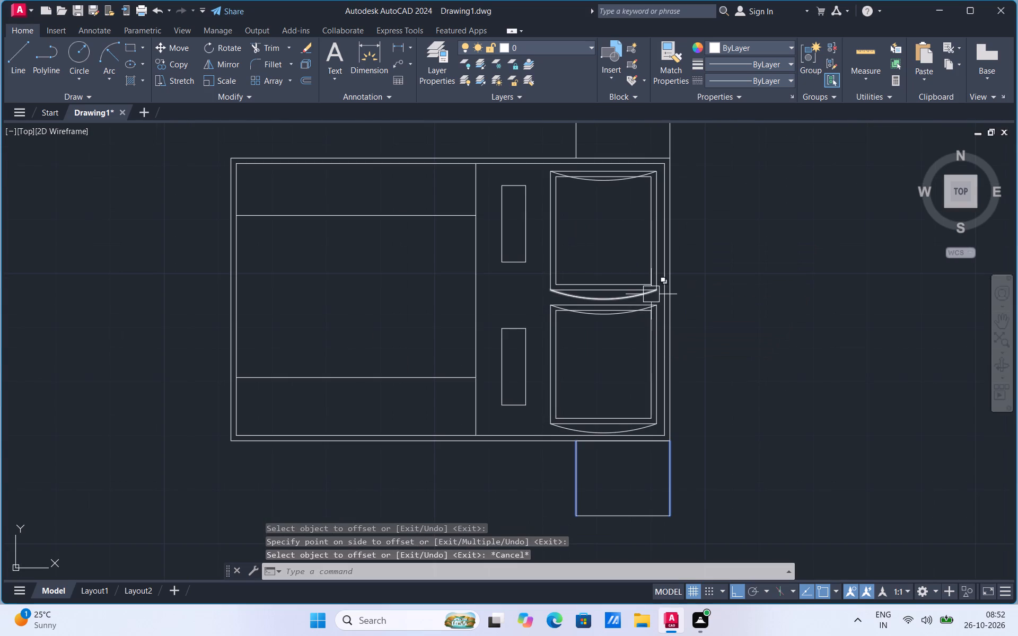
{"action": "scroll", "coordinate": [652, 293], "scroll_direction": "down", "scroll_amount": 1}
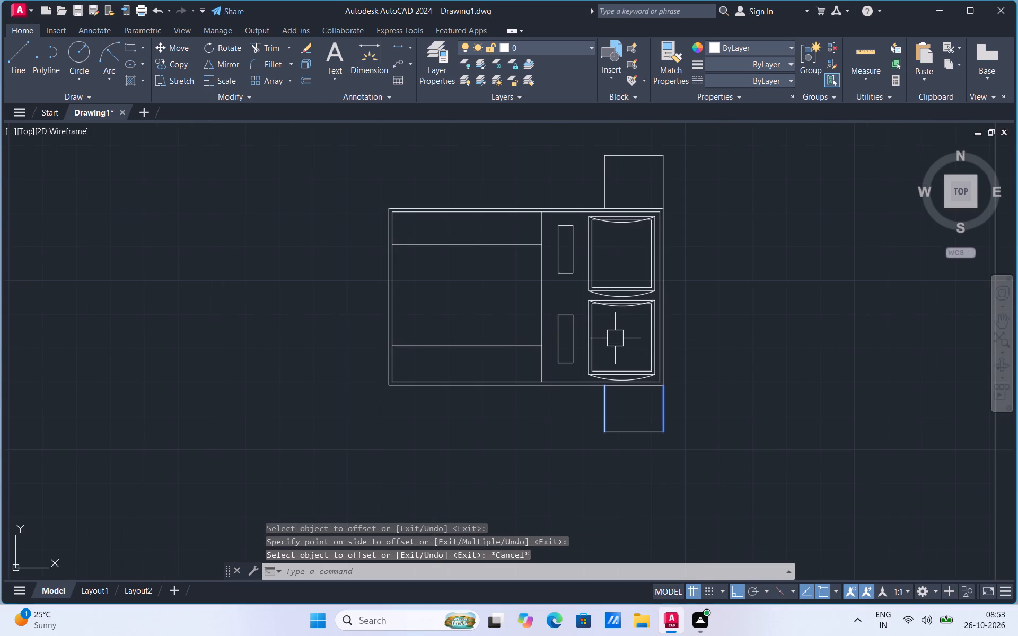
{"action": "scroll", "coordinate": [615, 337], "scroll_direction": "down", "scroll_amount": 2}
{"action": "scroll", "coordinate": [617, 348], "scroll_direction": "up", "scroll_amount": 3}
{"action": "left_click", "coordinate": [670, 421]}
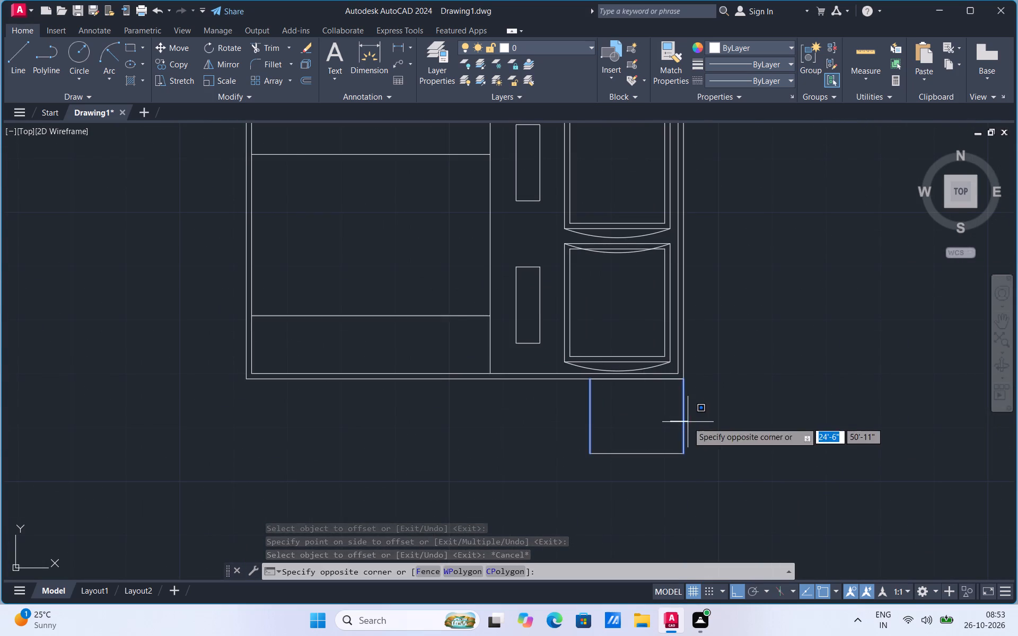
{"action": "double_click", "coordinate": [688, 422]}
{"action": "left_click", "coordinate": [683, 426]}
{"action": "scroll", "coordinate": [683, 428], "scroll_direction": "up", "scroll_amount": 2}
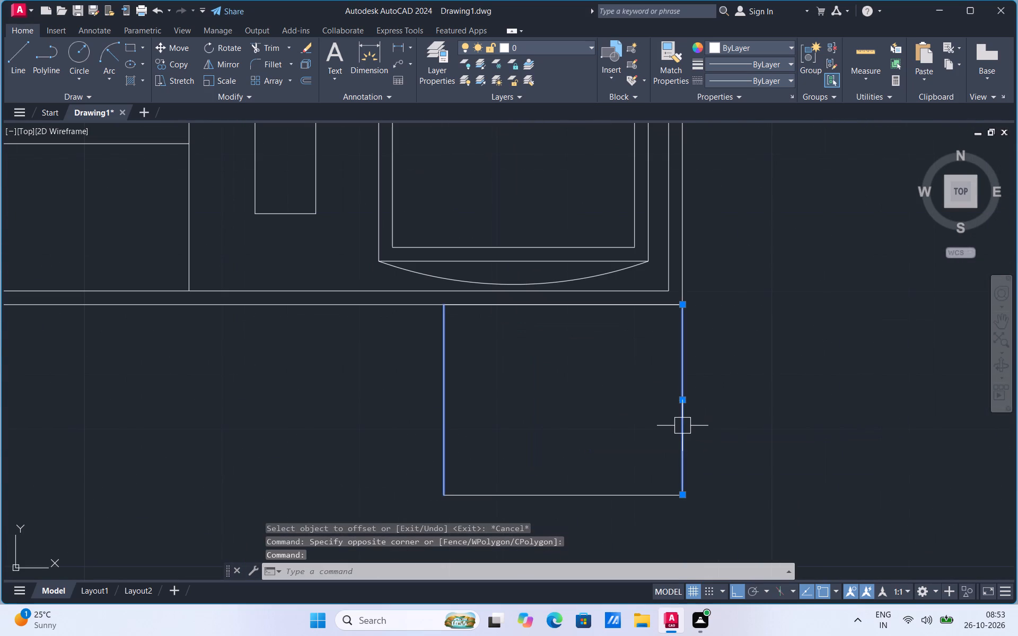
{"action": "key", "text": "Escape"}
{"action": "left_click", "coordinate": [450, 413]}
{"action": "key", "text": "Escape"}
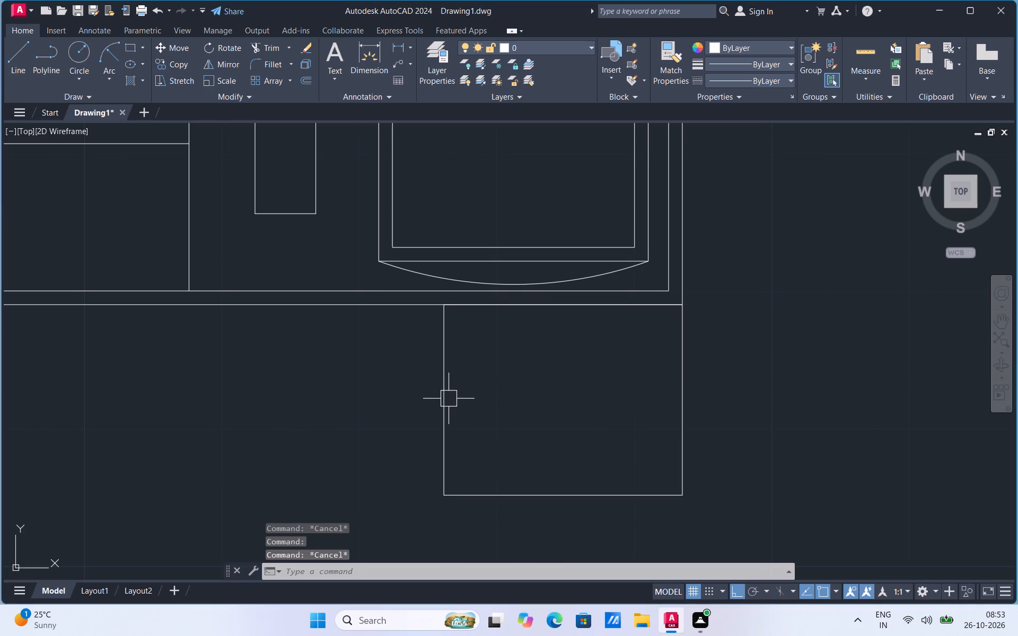
Copy the left edge of the lower side table twice a short distance rightward, forming a narrow pair of vertical lines inside it.
{"action": "left_click", "coordinate": [449, 398]}
{"action": "right_click", "coordinate": [449, 398]}
{"action": "left_click", "coordinate": [503, 187]}
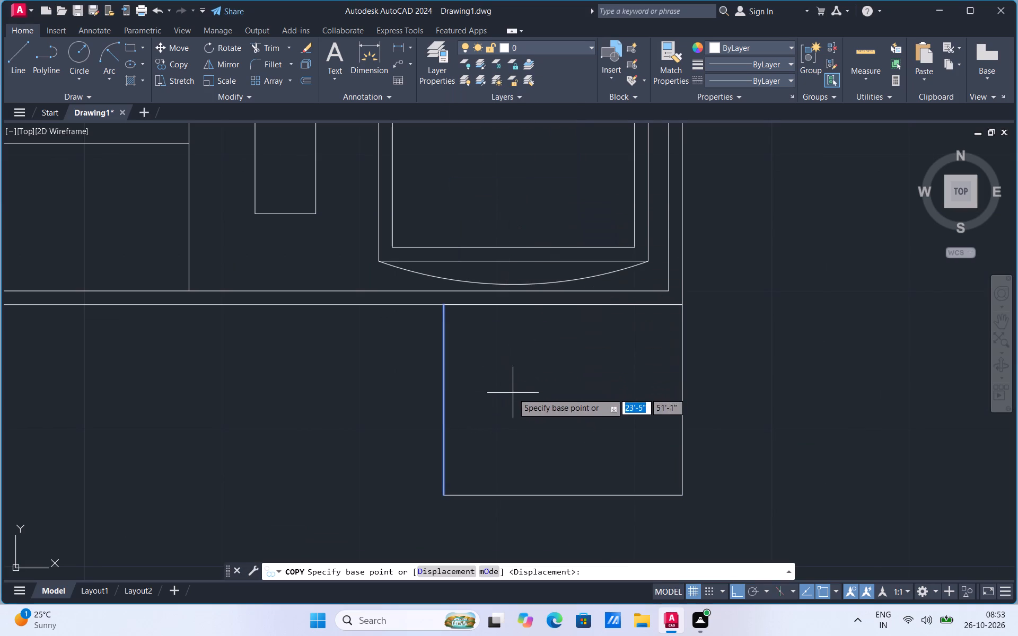
{"action": "left_click", "coordinate": [445, 303]}
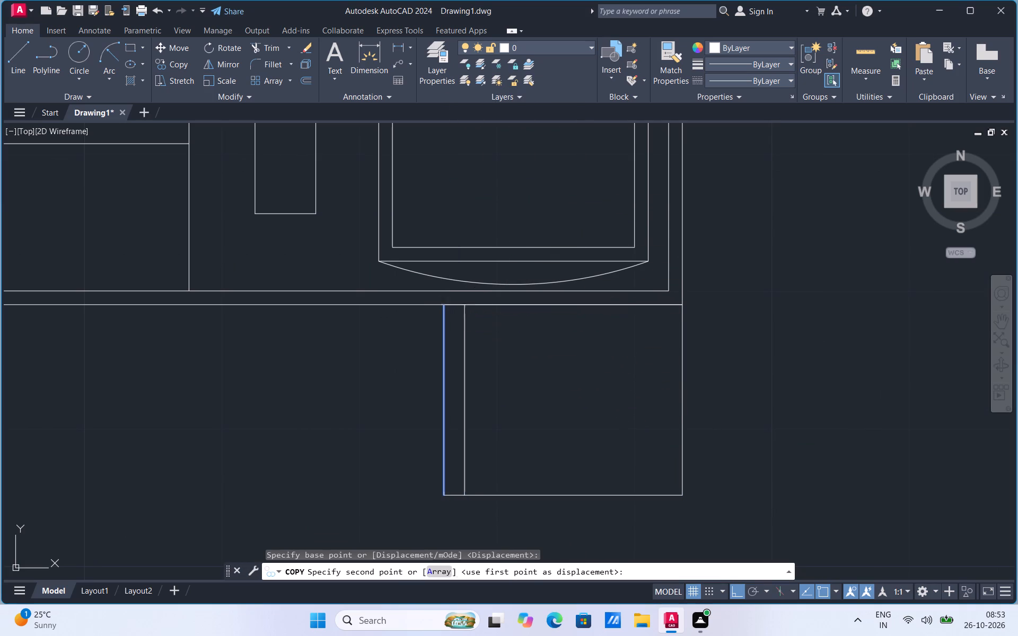
{"action": "left_click", "coordinate": [464, 304]}
{"action": "left_click", "coordinate": [473, 305]}
{"action": "key", "text": "Escape"}
Copy the pair of vertical lines seven times rightward along the lower side table's top edge, at uneven spacing up to its right side.
{"action": "left_click", "coordinate": [473, 381]}
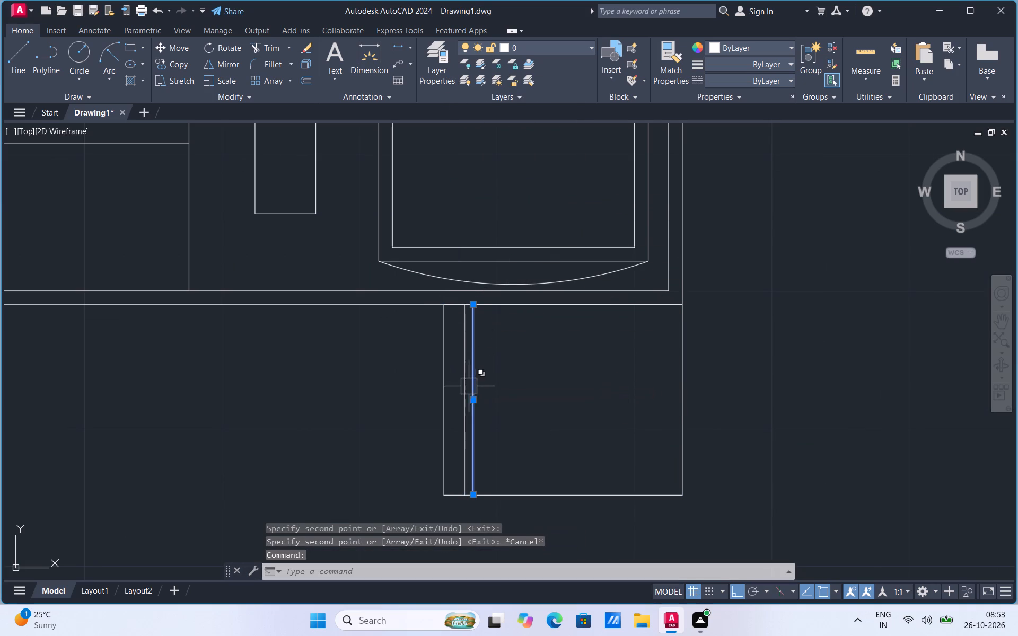
{"action": "left_click", "coordinate": [468, 389]}
{"action": "left_click", "coordinate": [463, 392]}
{"action": "right_click", "coordinate": [463, 382]}
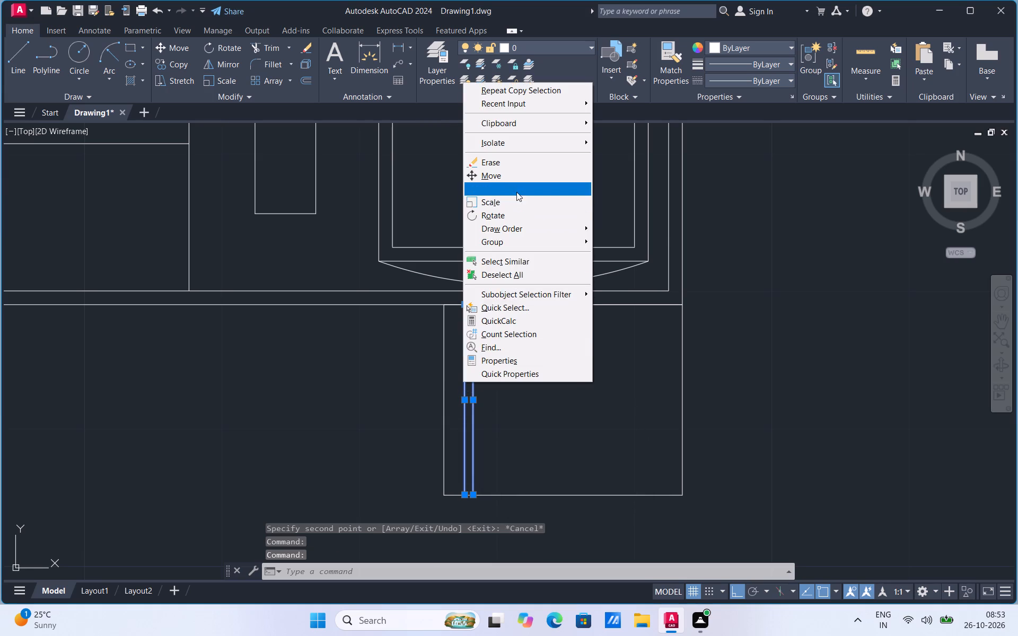
{"action": "left_click", "coordinate": [518, 187]}
{"action": "left_click", "coordinate": [473, 307]}
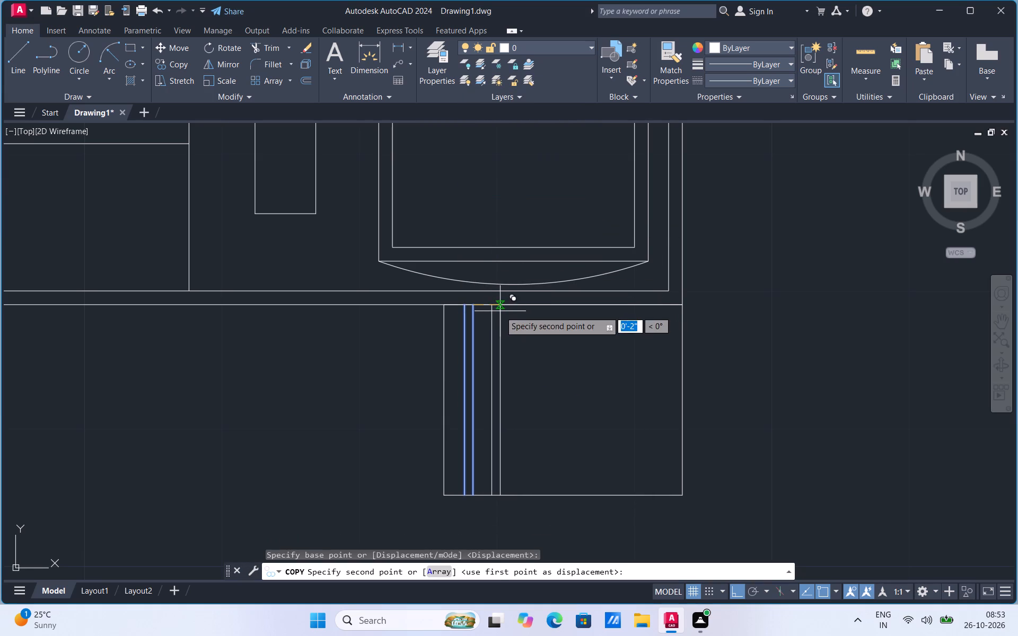
{"action": "left_click", "coordinate": [498, 310]}
{"action": "left_click", "coordinate": [520, 310]}
{"action": "left_click", "coordinate": [547, 310]}
{"action": "left_click", "coordinate": [564, 311]}
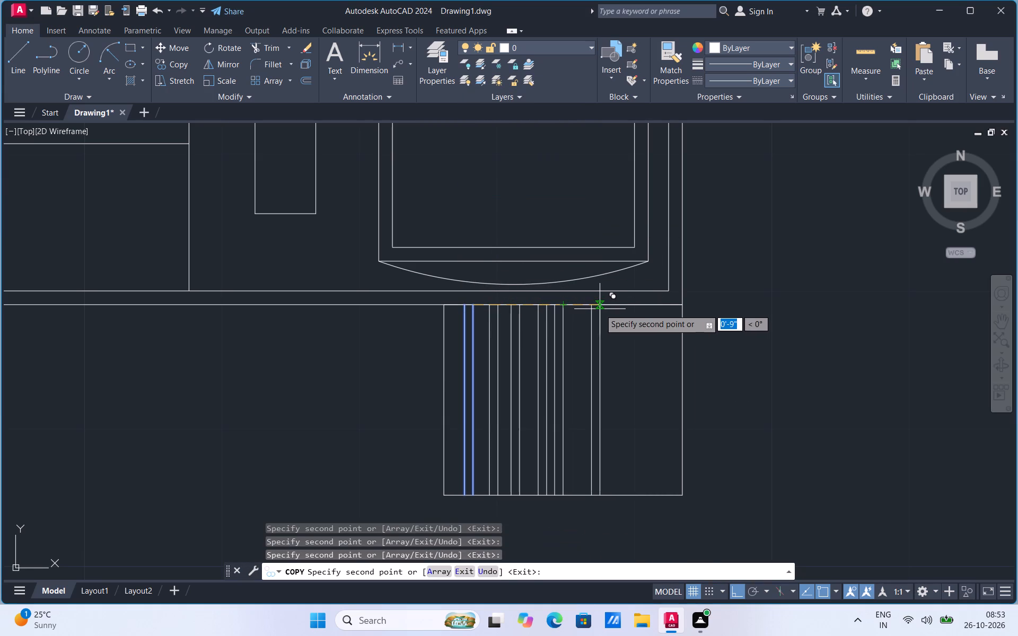
{"action": "left_click", "coordinate": [600, 309]}
{"action": "left_click", "coordinate": [630, 309]}
{"action": "left_click", "coordinate": [666, 310]}
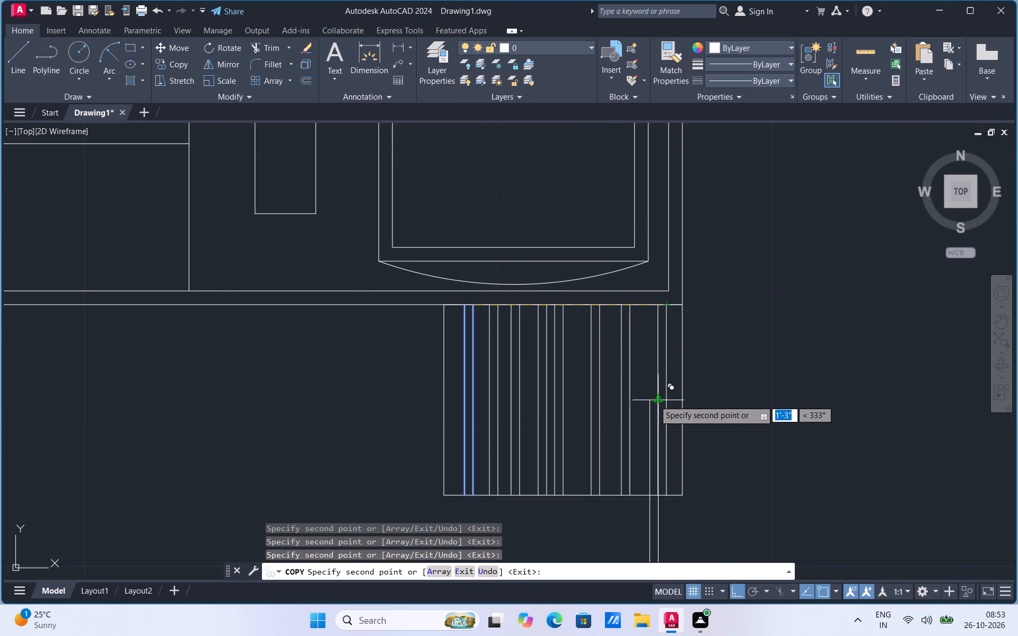
{"action": "key", "text": "Escape"}
Copy all the lower side table's inner vertical lines and its bottom edge about 5'-6" up onto the upper side table's bottom edge.
{"action": "left_click", "coordinate": [483, 388]}
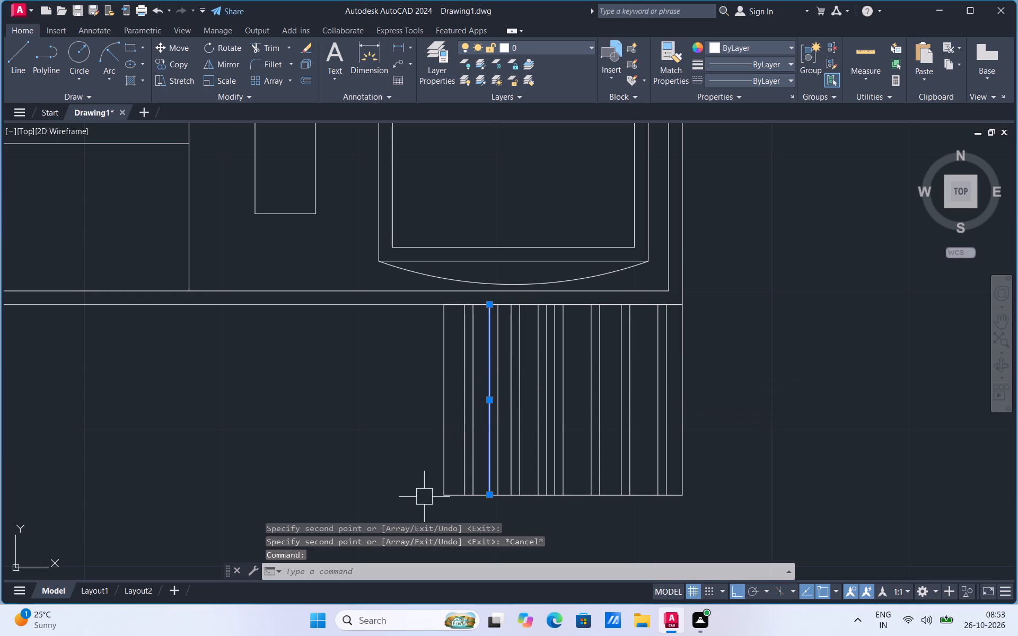
{"action": "left_click", "coordinate": [467, 466]}
{"action": "left_click", "coordinate": [467, 443]}
{"action": "left_click", "coordinate": [502, 417]}
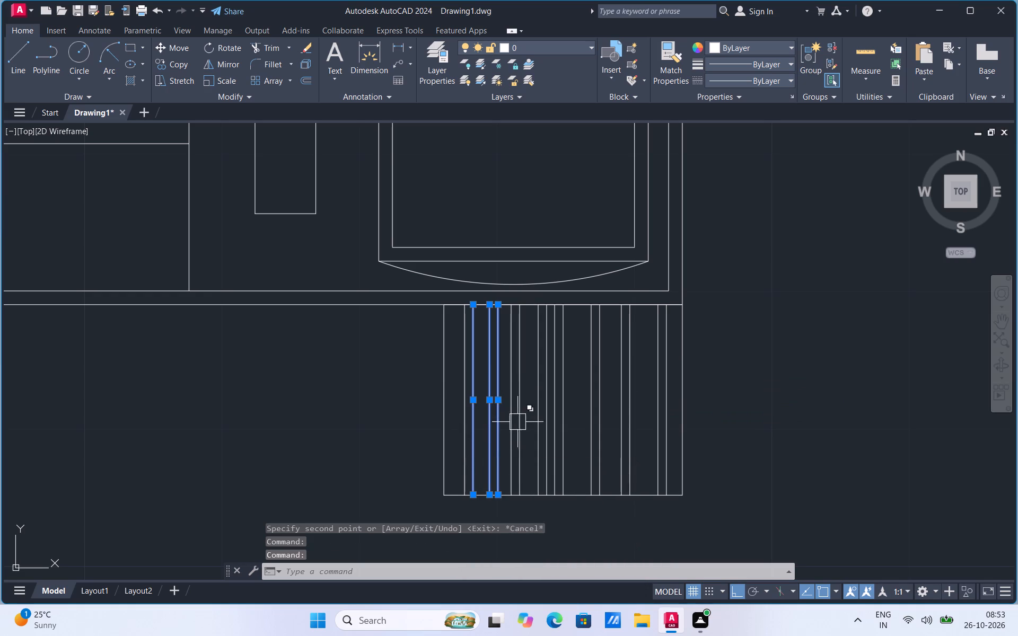
{"action": "left_click", "coordinate": [521, 422]}
{"action": "left_click", "coordinate": [512, 431]}
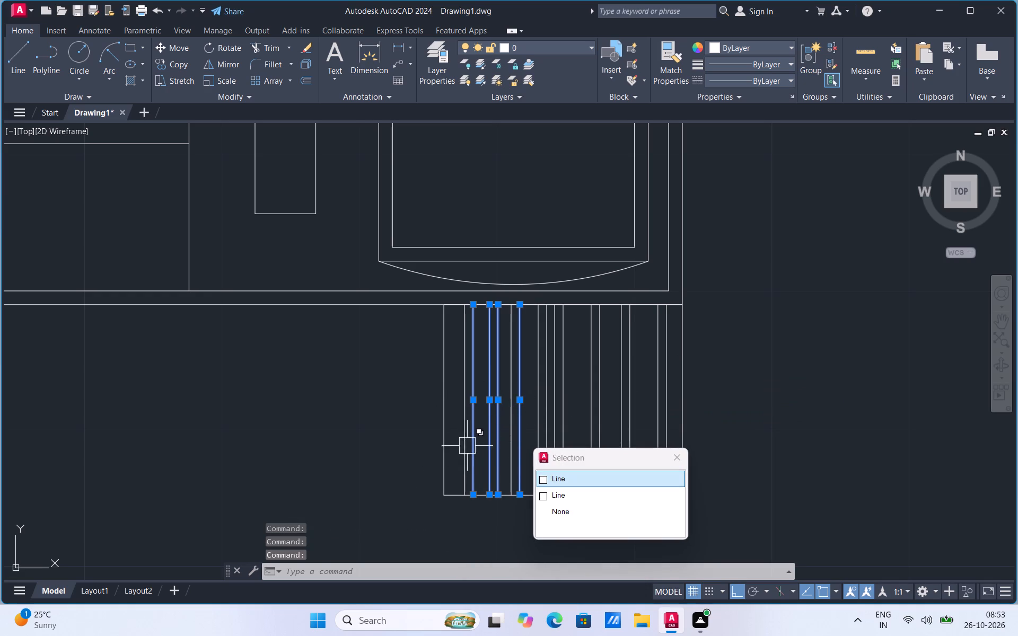
{"action": "left_click", "coordinate": [434, 519]}
{"action": "left_click", "coordinate": [765, 374]}
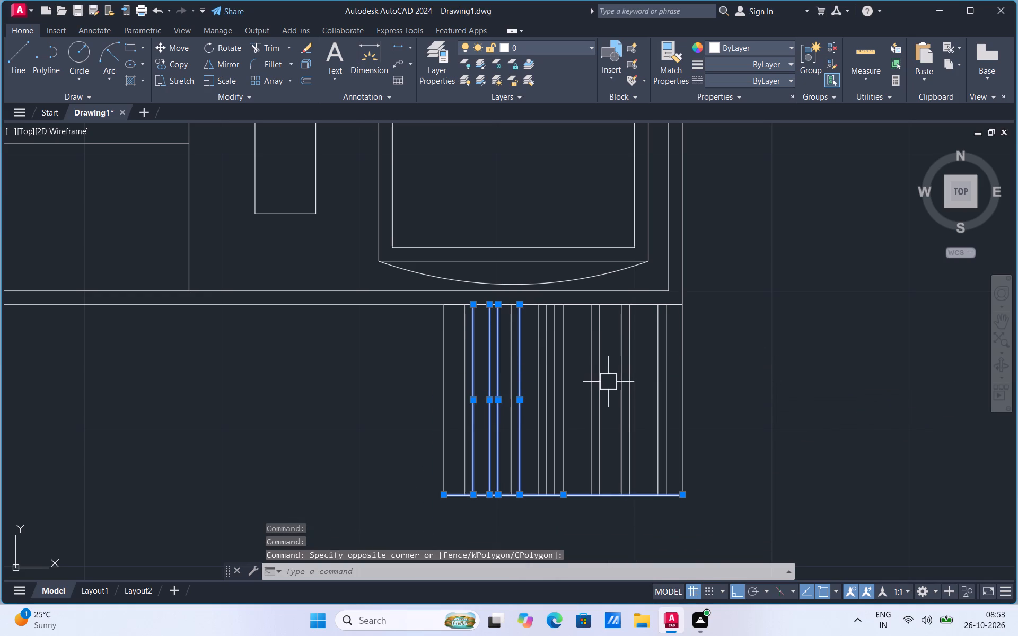
{"action": "left_click", "coordinate": [608, 383]}
{"action": "left_click", "coordinate": [517, 416]}
{"action": "left_click", "coordinate": [512, 403]}
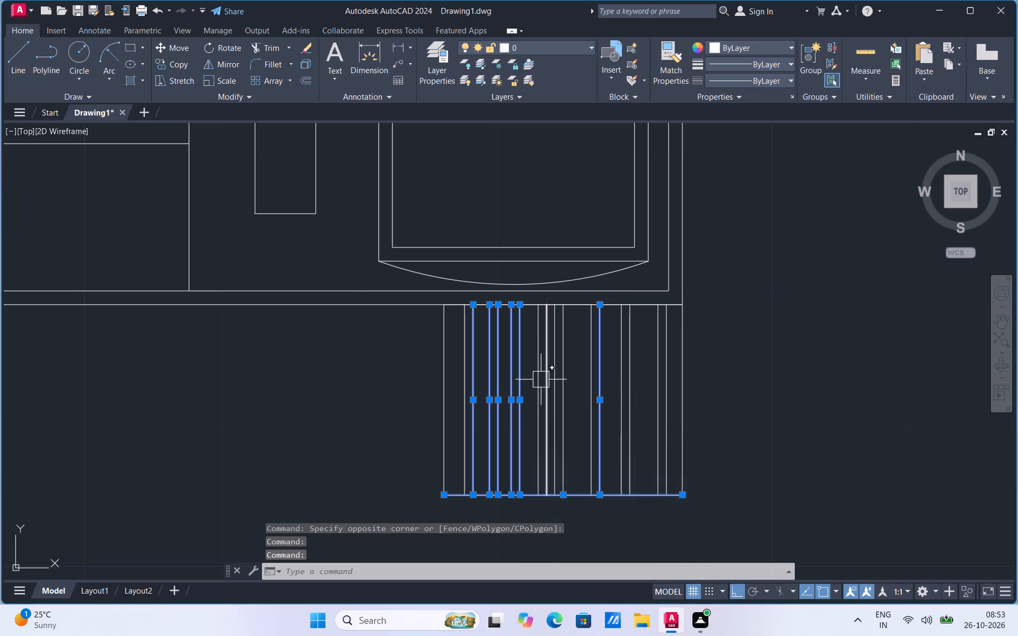
{"action": "left_click", "coordinate": [542, 379]}
{"action": "left_click", "coordinate": [555, 371]}
{"action": "left_click", "coordinate": [569, 361]}
{"action": "left_click", "coordinate": [538, 387]}
{"action": "left_click", "coordinate": [465, 378]}
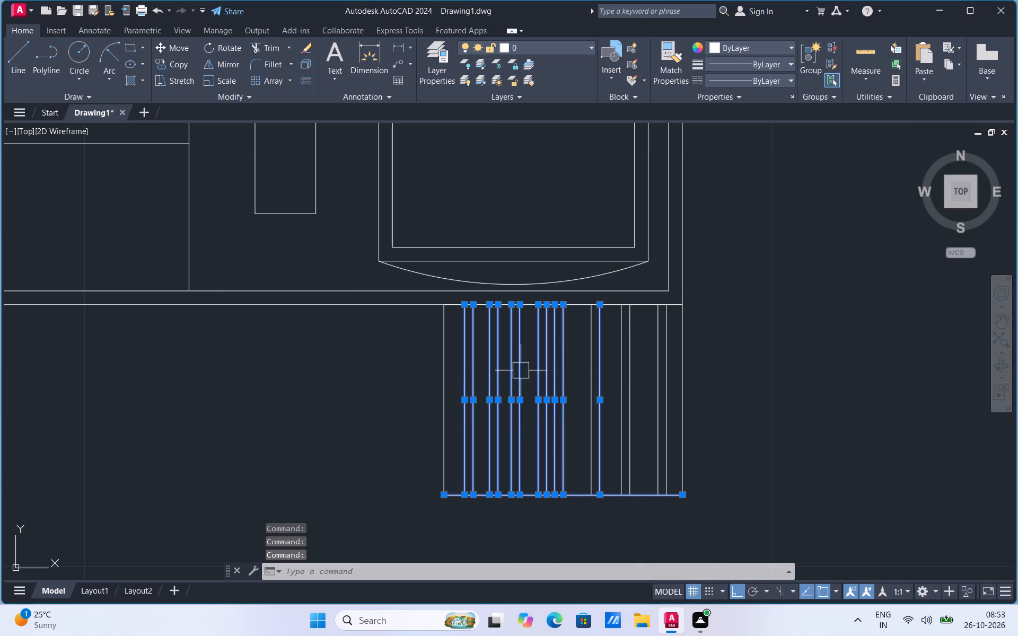
{"action": "left_click", "coordinate": [590, 373]}
{"action": "left_click", "coordinate": [616, 366]}
{"action": "left_click", "coordinate": [631, 365]}
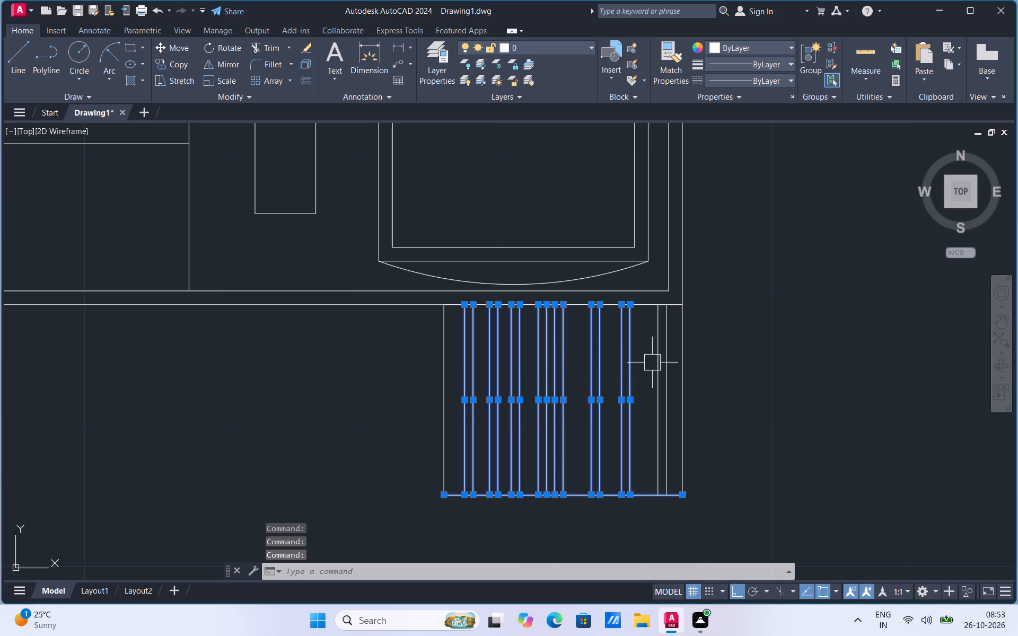
{"action": "left_click", "coordinate": [655, 363]}
{"action": "left_click", "coordinate": [671, 354]}
{"action": "right_click", "coordinate": [631, 377]}
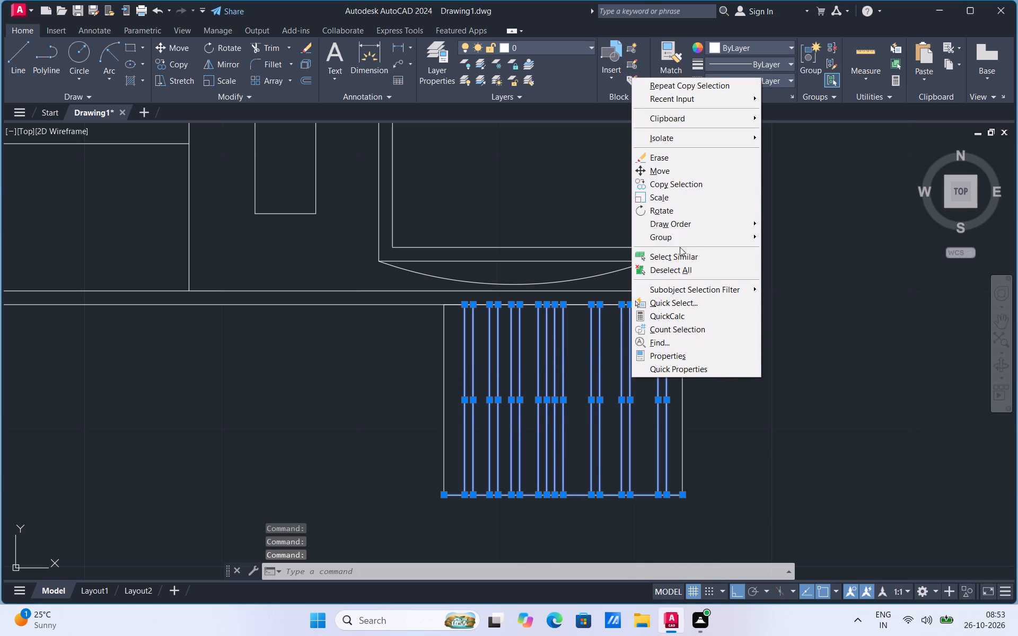
{"action": "left_click", "coordinate": [687, 190]}
{"action": "left_click", "coordinate": [670, 494]}
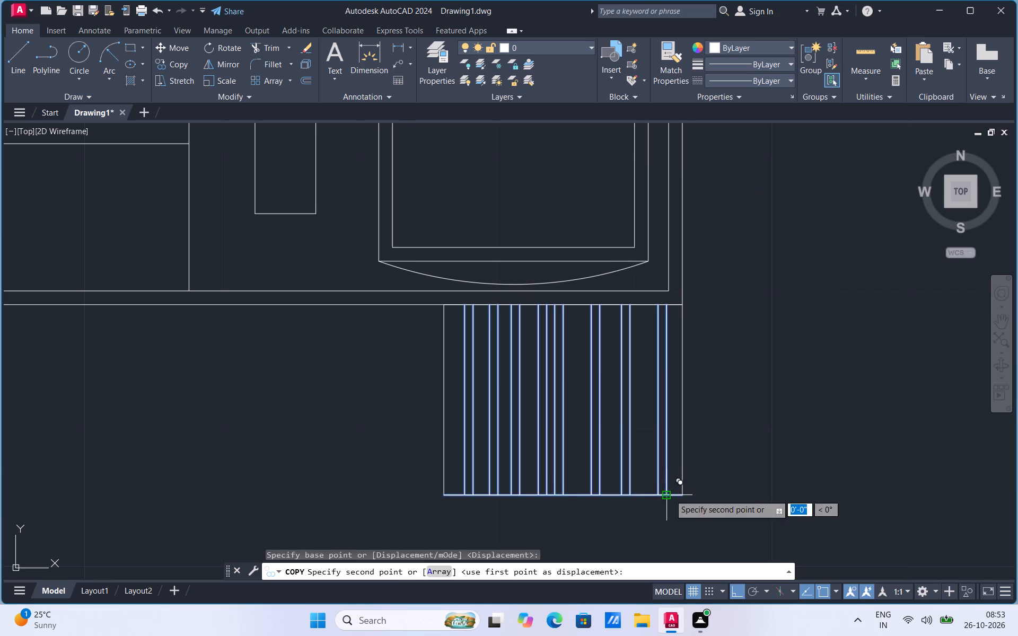
{"action": "scroll", "coordinate": [669, 495], "scroll_direction": "down", "scroll_amount": 3}
{"action": "scroll", "coordinate": [665, 245], "scroll_direction": "up", "scroll_amount": 2}
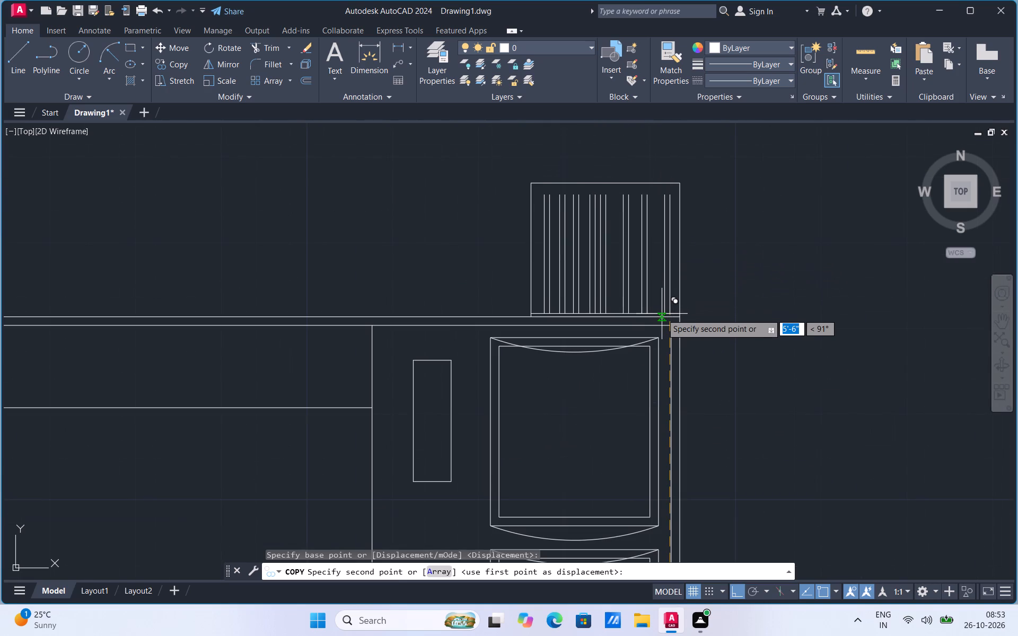
{"action": "left_click", "coordinate": [662, 316]}
{"action": "scroll", "coordinate": [675, 275], "scroll_direction": "up", "scroll_amount": 1}
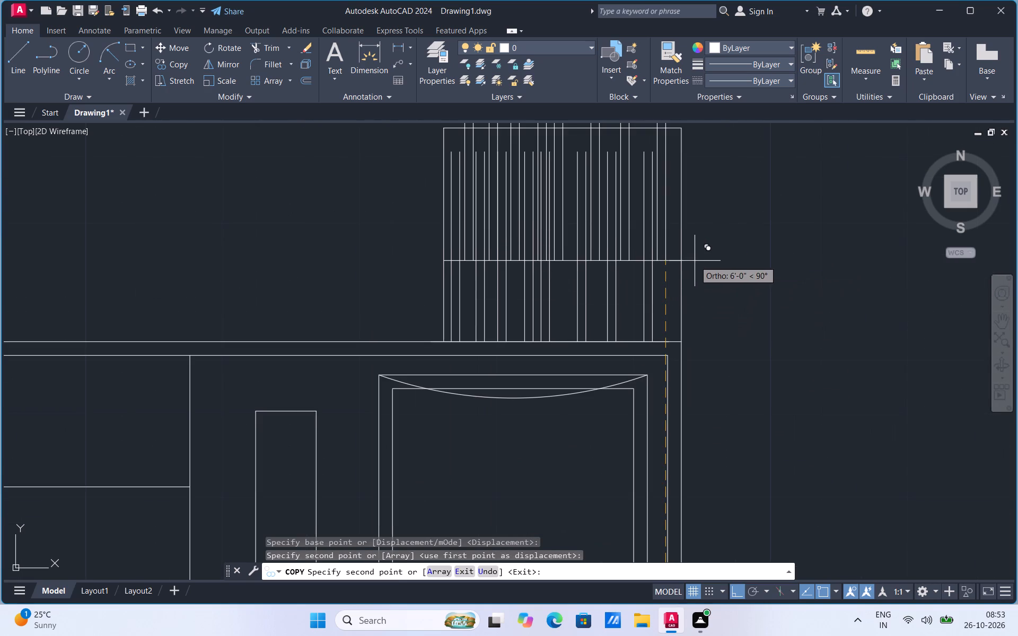
{"action": "key", "text": "Escape"}
Delete one of the overlapping horizontal lines along the upper side table's bottom edge.
{"action": "scroll", "coordinate": [566, 333], "scroll_direction": "up", "scroll_amount": 2}
{"action": "left_click", "coordinate": [552, 355]}
{"action": "key", "text": "Delete"}
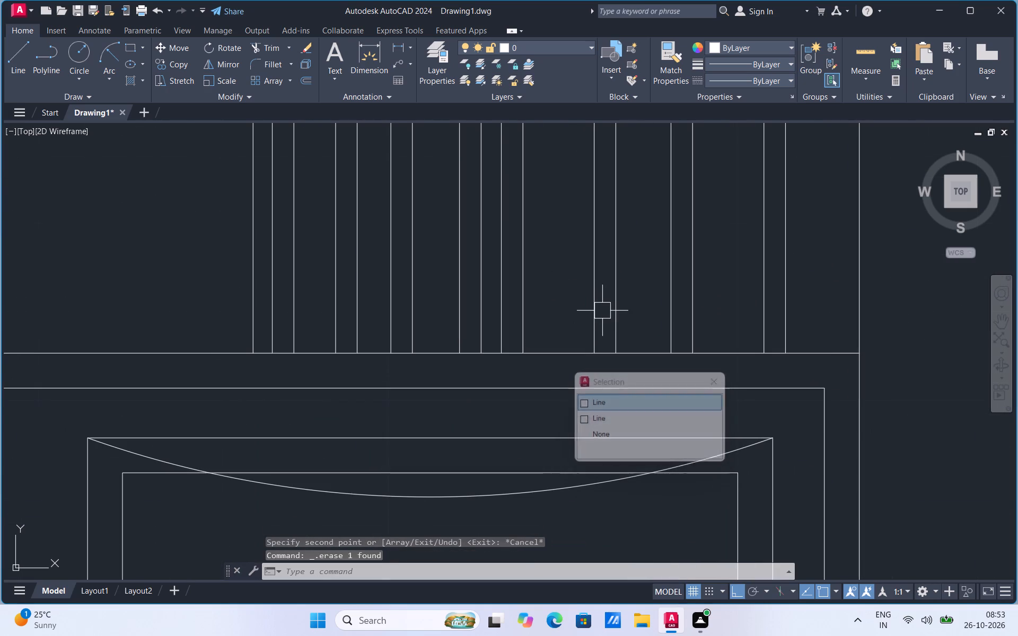
{"action": "scroll", "coordinate": [523, 404], "scroll_direction": "down", "scroll_amount": 2}
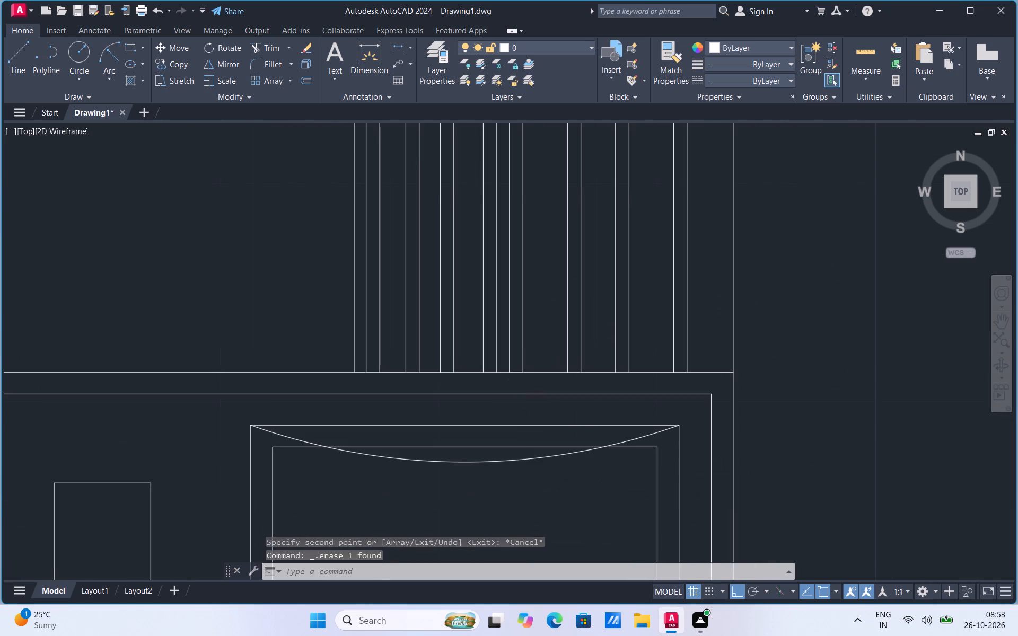
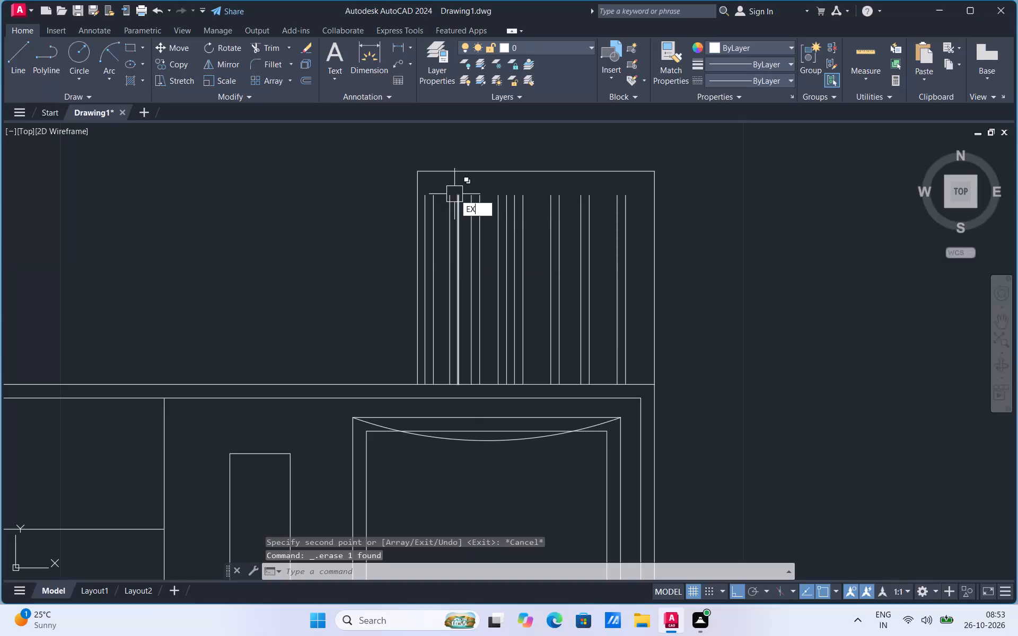
Extend the vertical lines in the left part of the upper side table up to its top edge.
{"action": "left_click", "coordinate": [520, 224]}
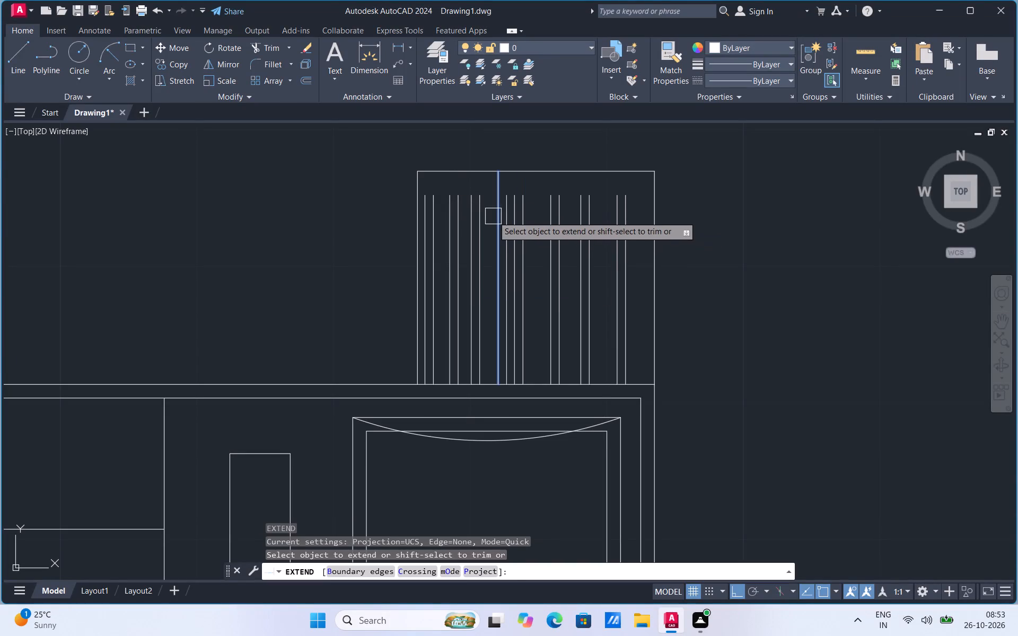
{"action": "left_click", "coordinate": [493, 216]}
{"action": "left_click", "coordinate": [482, 226]}
{"action": "left_click", "coordinate": [478, 235]}
{"action": "left_click", "coordinate": [472, 240]}
{"action": "left_click", "coordinate": [467, 244]}
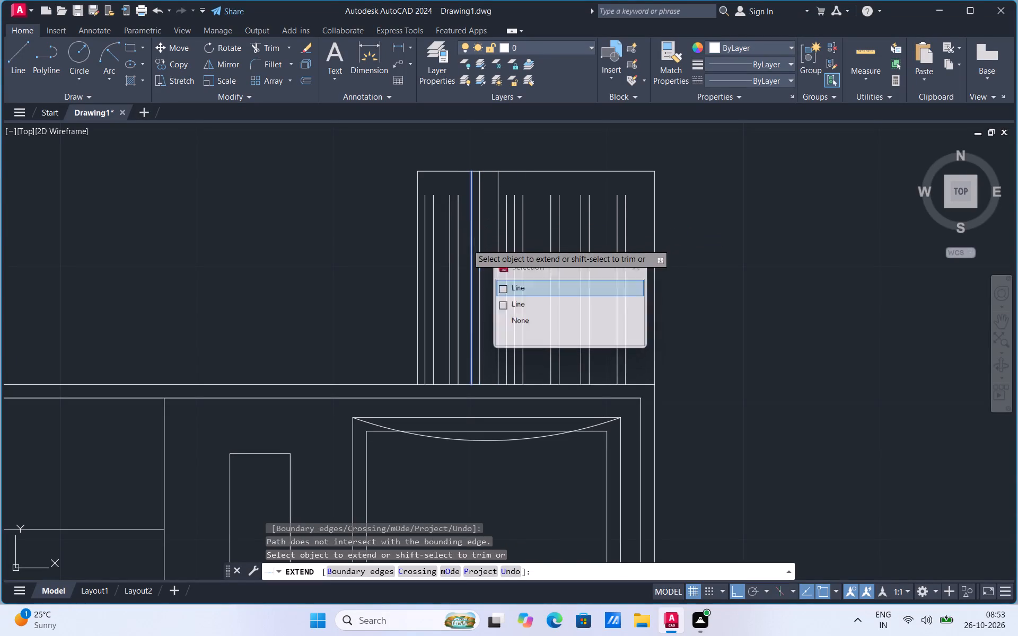
{"action": "left_click", "coordinate": [453, 252]}
{"action": "left_click", "coordinate": [429, 262]}
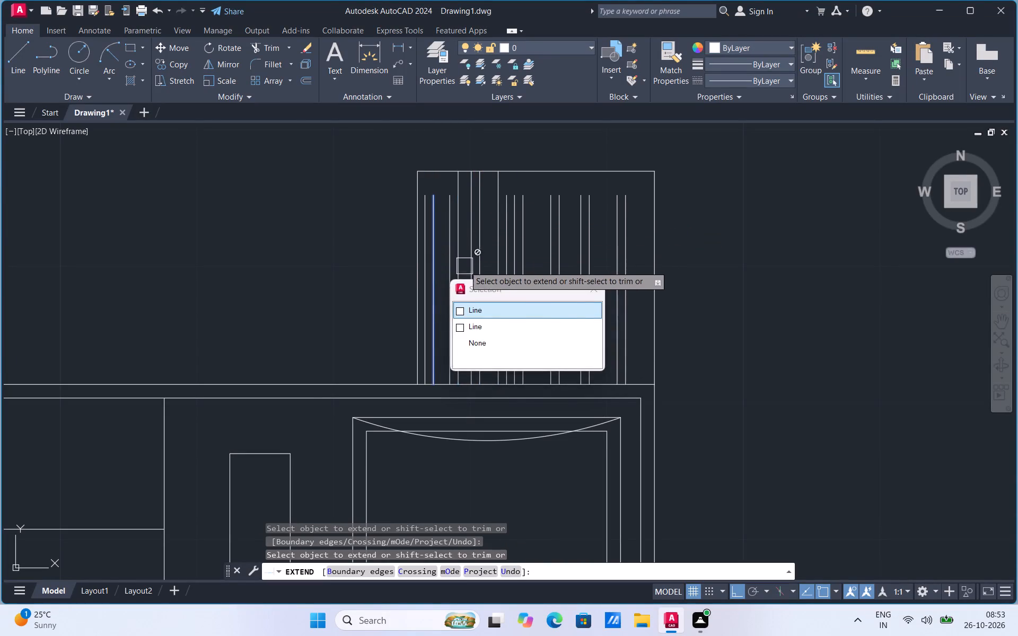
{"action": "scroll", "coordinate": [461, 259], "scroll_direction": "down", "scroll_amount": 2}
{"action": "left_click", "coordinate": [497, 258]}
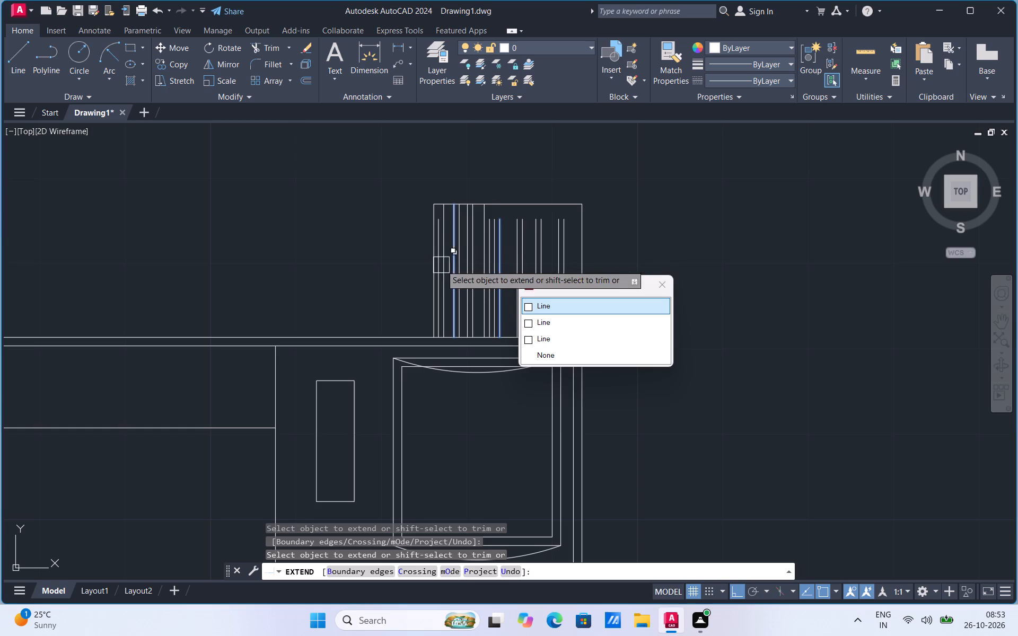
{"action": "scroll", "coordinate": [437, 240], "scroll_direction": "up", "scroll_amount": 2}
{"action": "left_click", "coordinate": [438, 228]}
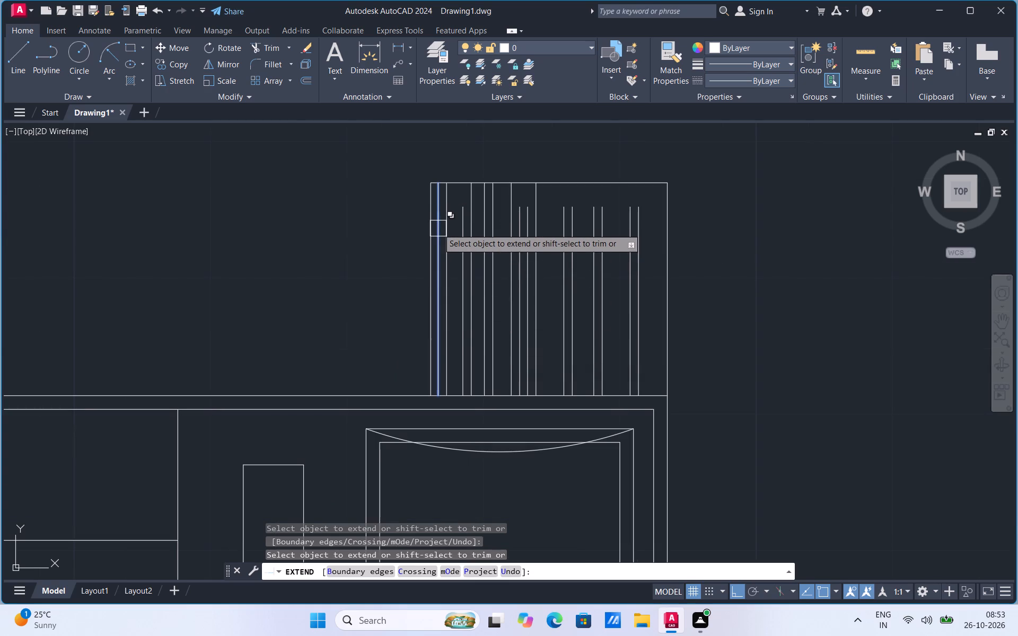
{"action": "left_click", "coordinate": [468, 277]}
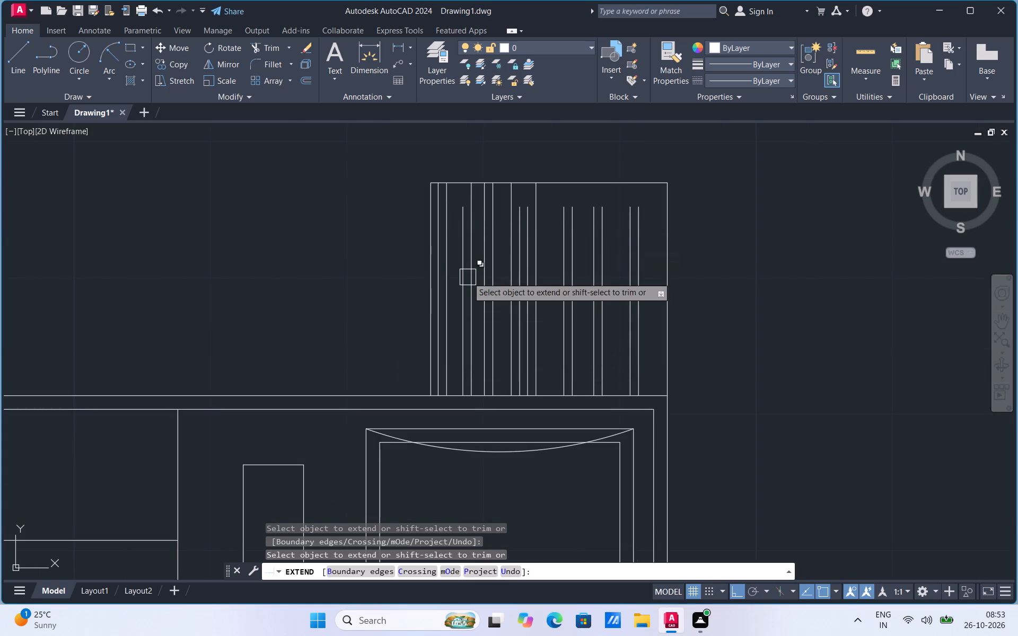
{"action": "left_click", "coordinate": [462, 253]}
Extend the remaining short vertical lines in the right part of the upper side table up to its top edge.
{"action": "left_click", "coordinate": [521, 242]}
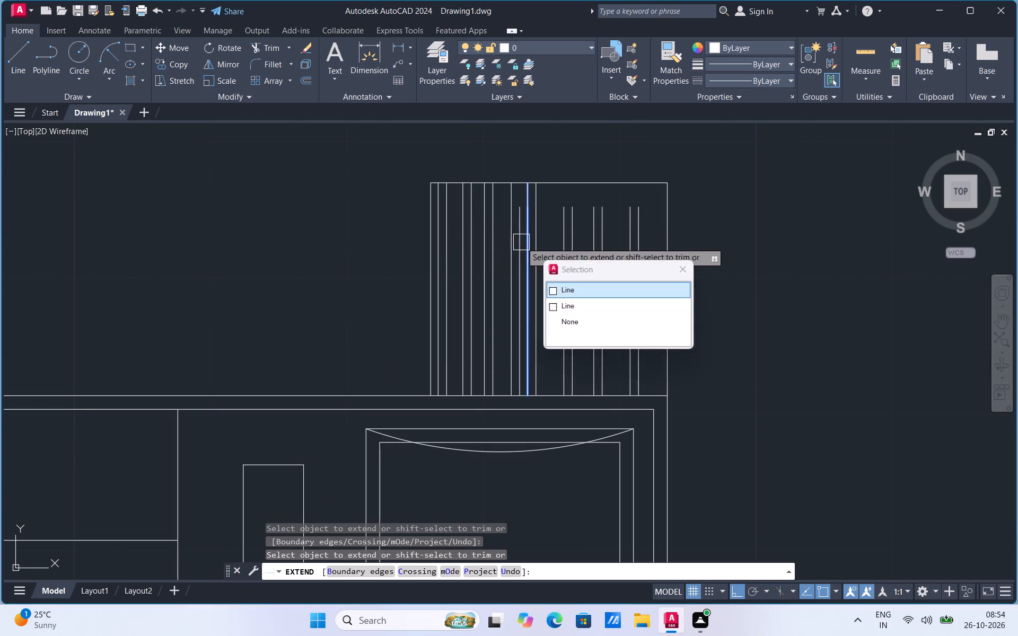
{"action": "left_click", "coordinate": [516, 245]}
{"action": "left_click", "coordinate": [568, 234]}
{"action": "scroll", "coordinate": [470, 253], "scroll_direction": "down", "scroll_amount": 2}
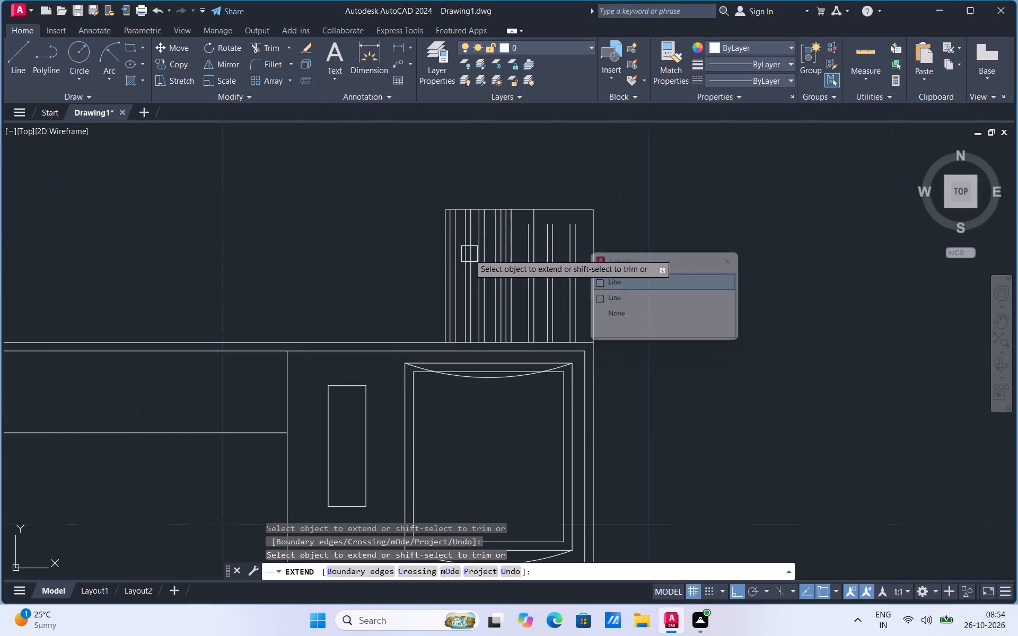
{"action": "left_click", "coordinate": [543, 291]}
{"action": "left_click", "coordinate": [558, 257]}
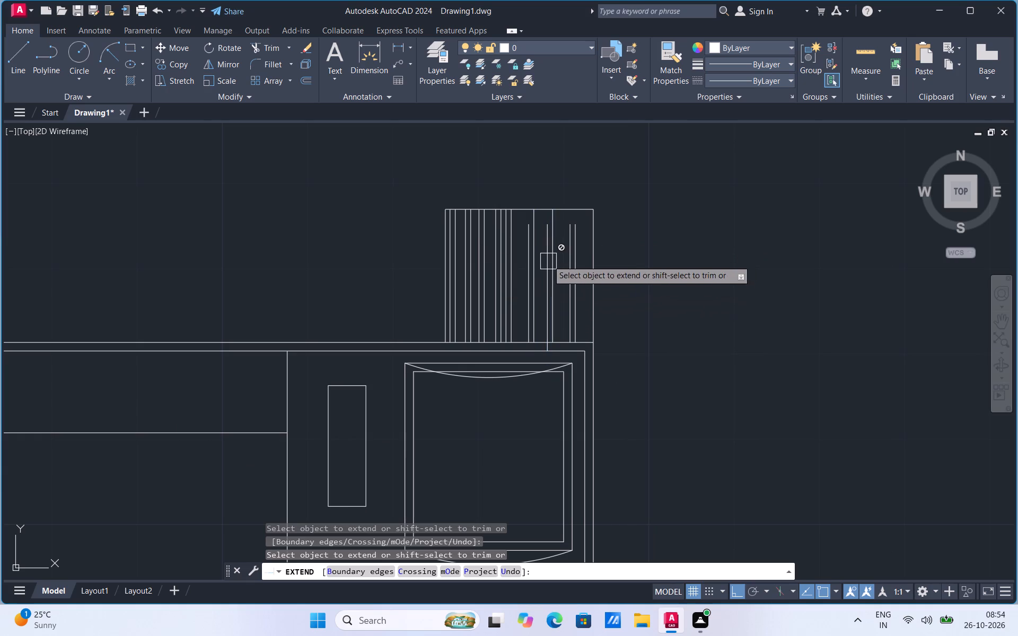
{"action": "scroll", "coordinate": [527, 257], "scroll_direction": "up", "scroll_amount": 1}
{"action": "left_click", "coordinate": [525, 249]}
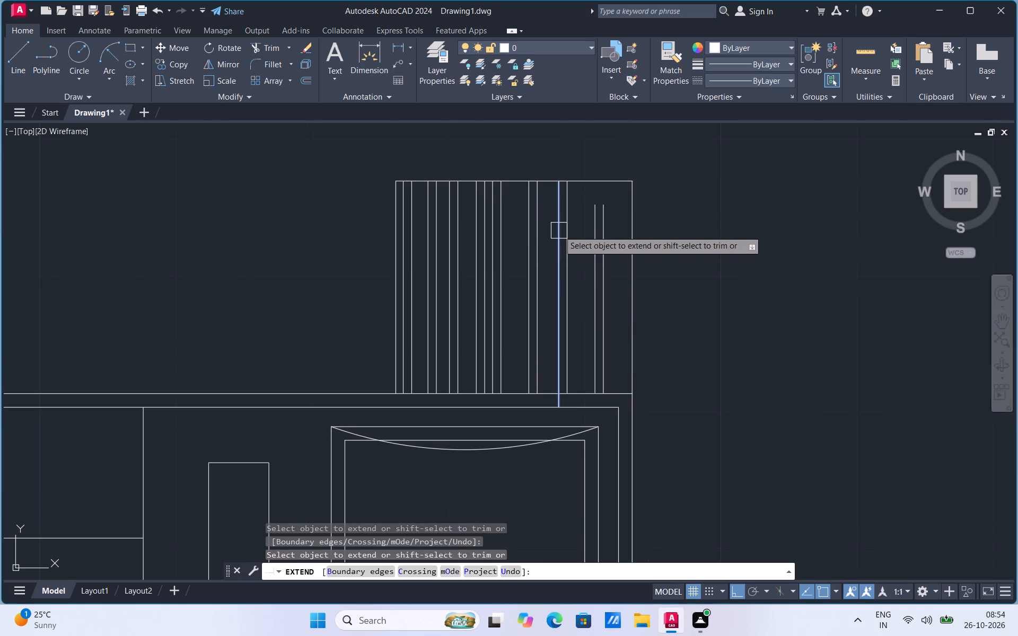
{"action": "left_click", "coordinate": [559, 232]}
{"action": "left_click", "coordinate": [591, 253]}
{"action": "left_click", "coordinate": [602, 246]}
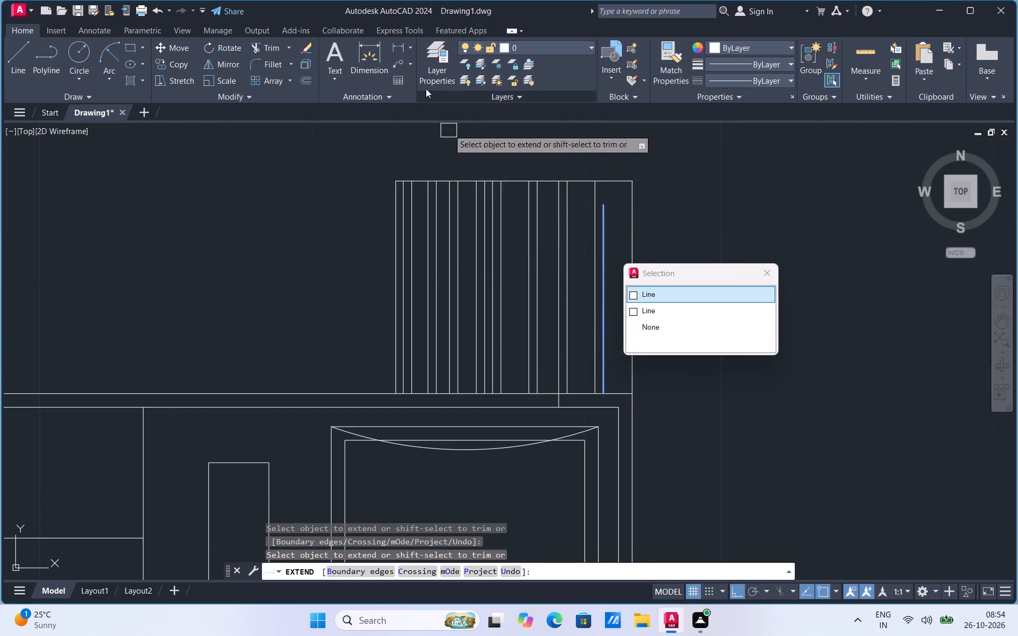
Trim the stub of the vertical line that crosses below the upper side table's bottom edge into the bed frame.
{"action": "left_click", "coordinate": [276, 52]}
{"action": "scroll", "coordinate": [559, 410], "scroll_direction": "up", "scroll_amount": 2}
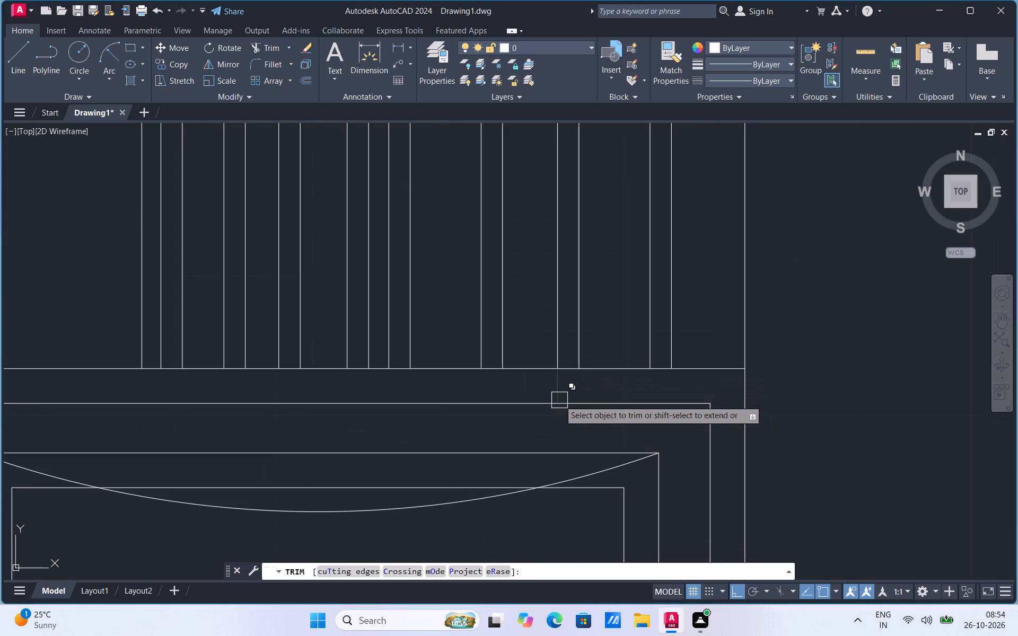
{"action": "left_click", "coordinate": [559, 394]}
{"action": "scroll", "coordinate": [559, 410], "scroll_direction": "down", "scroll_amount": 3}
{"action": "scroll", "coordinate": [608, 347], "scroll_direction": "up", "scroll_amount": 2}
{"action": "key", "text": "Escape"}
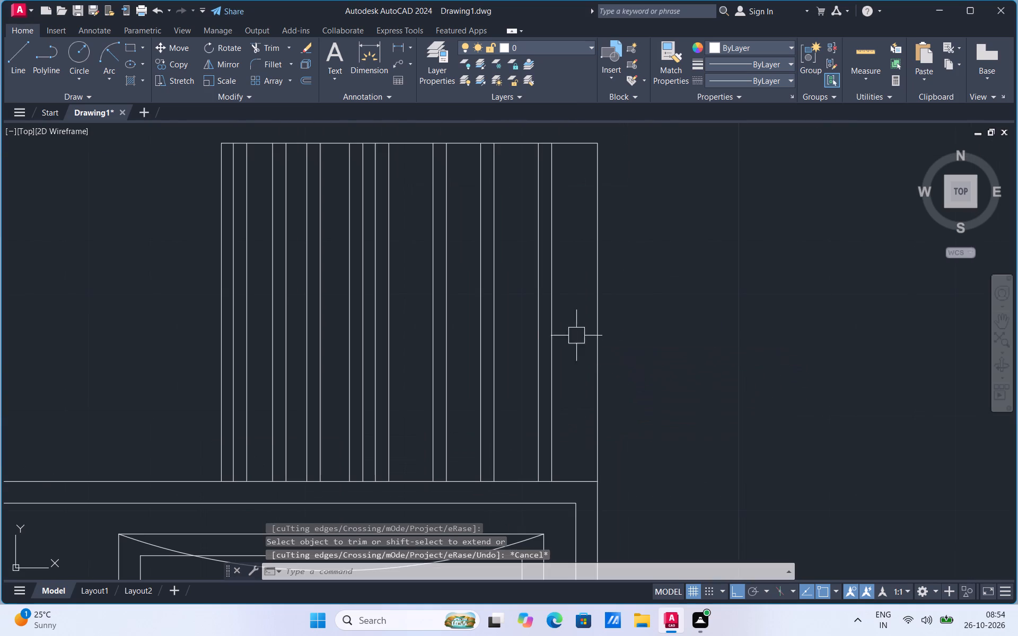
Move the rightmost pair of vertical lines in the upper side table a short distance left along its bottom edge.
{"action": "left_click", "coordinate": [546, 337]}
{"action": "left_click", "coordinate": [542, 330]}
{"action": "right_click", "coordinate": [542, 330]}
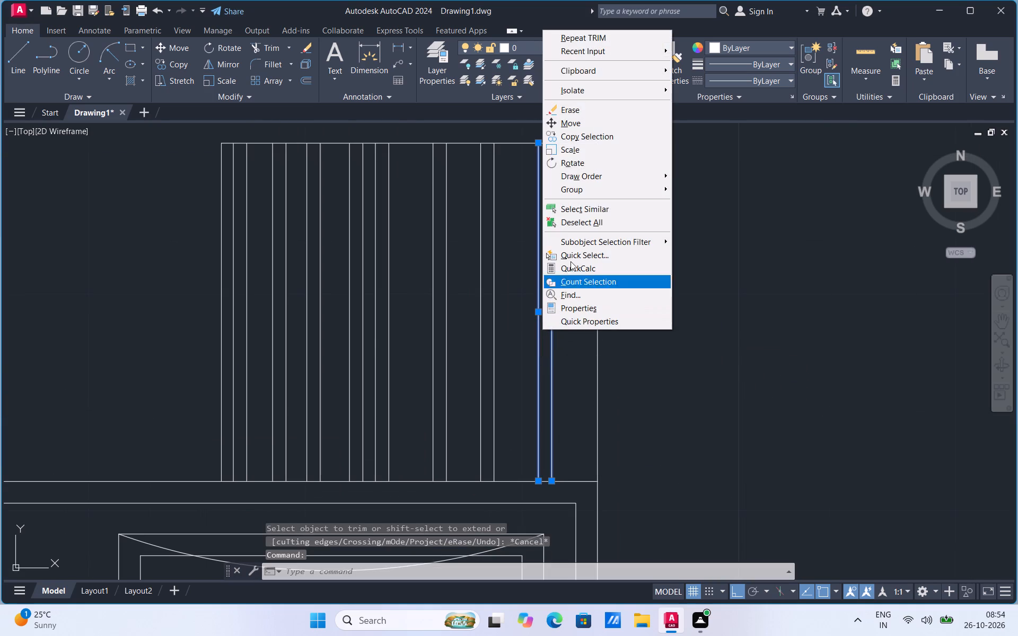
{"action": "left_click", "coordinate": [574, 127]}
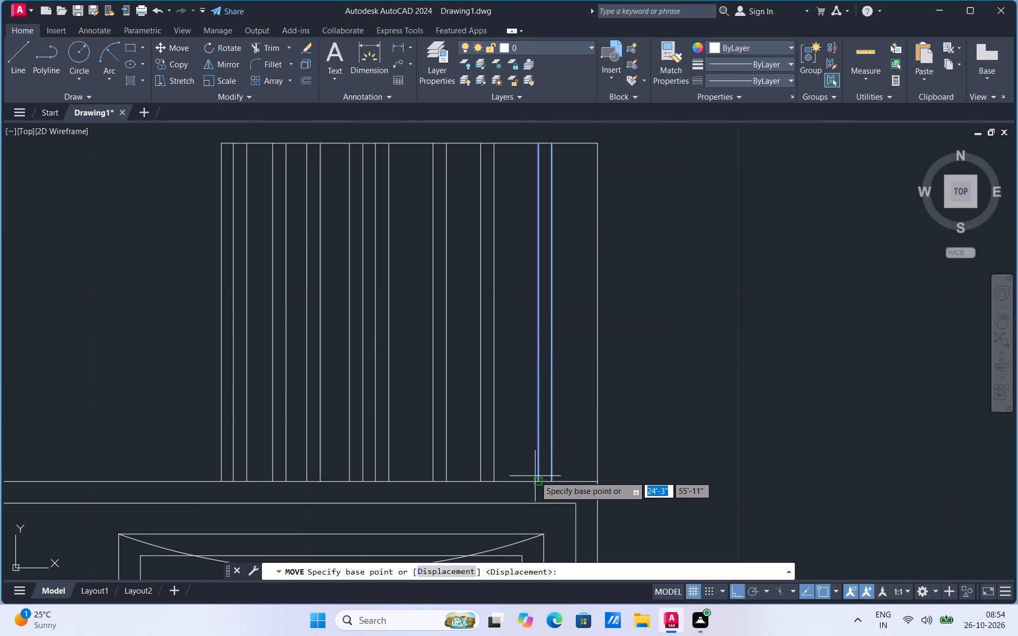
{"action": "left_click", "coordinate": [539, 480]}
{"action": "left_click", "coordinate": [520, 482]}
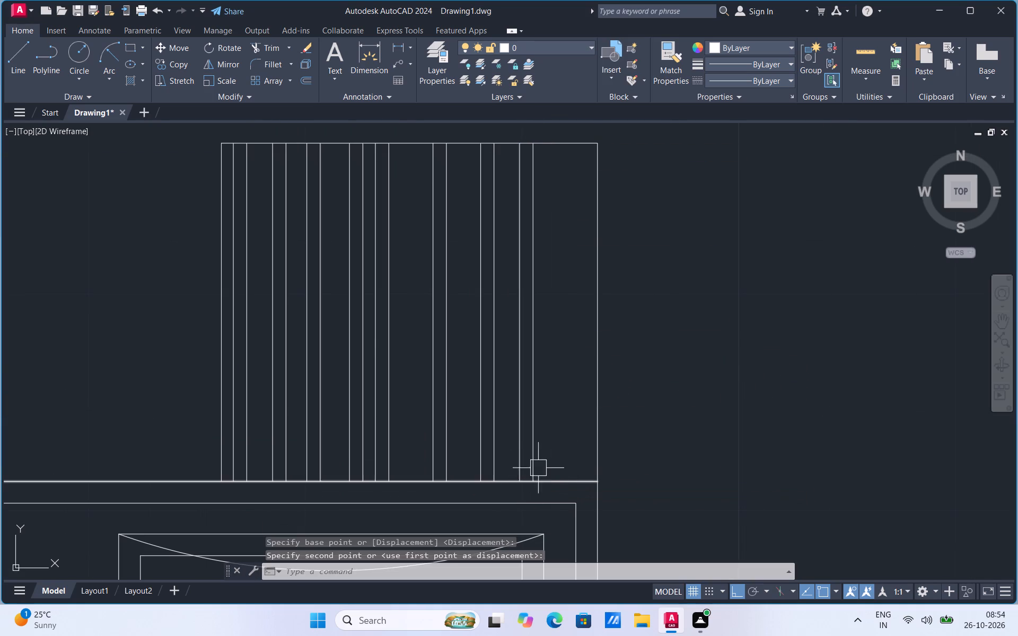
Copy that rightmost pair of vertical lines a short distance rightward, into the gap before the upper side table's right edge.
{"action": "left_click", "coordinate": [537, 463]}
{"action": "left_click", "coordinate": [524, 457]}
{"action": "right_click", "coordinate": [518, 399]}
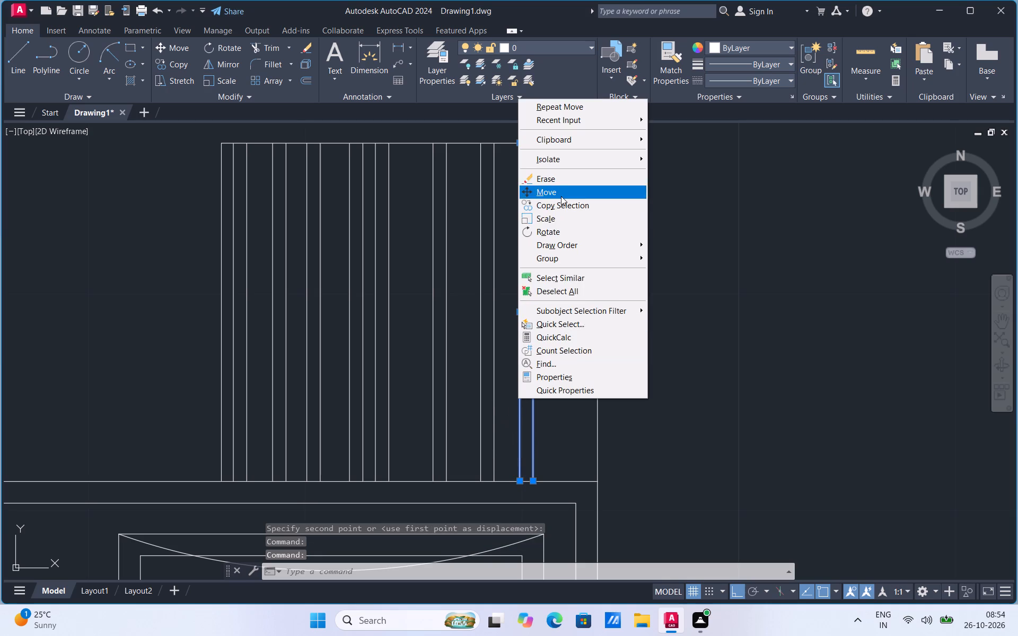
{"action": "left_click", "coordinate": [557, 205]}
{"action": "left_click", "coordinate": [533, 479]}
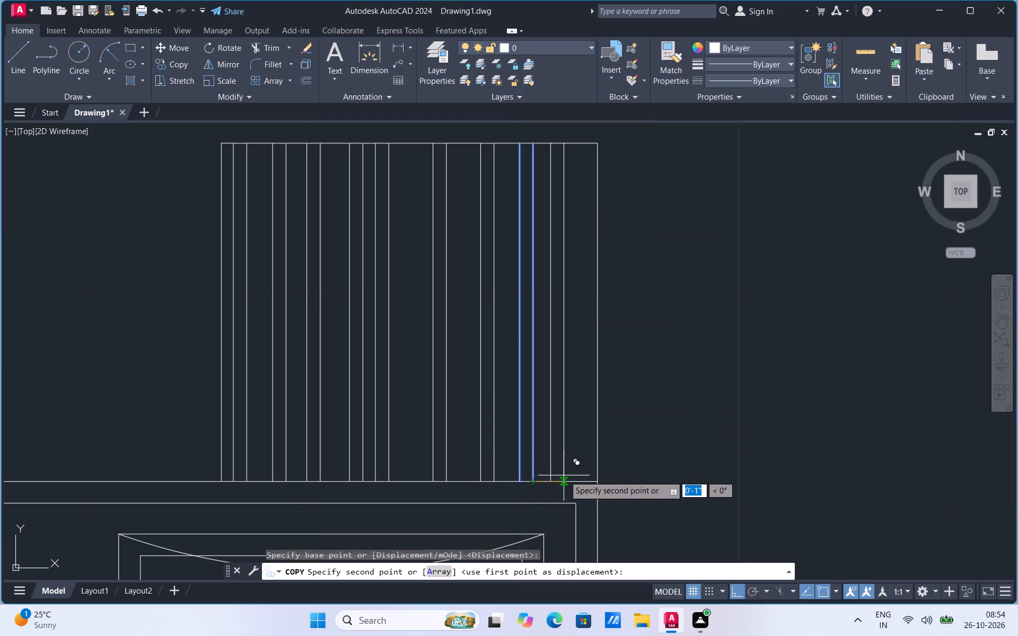
{"action": "left_click", "coordinate": [571, 474]}
{"action": "scroll", "coordinate": [656, 357], "scroll_direction": "down", "scroll_amount": 2}
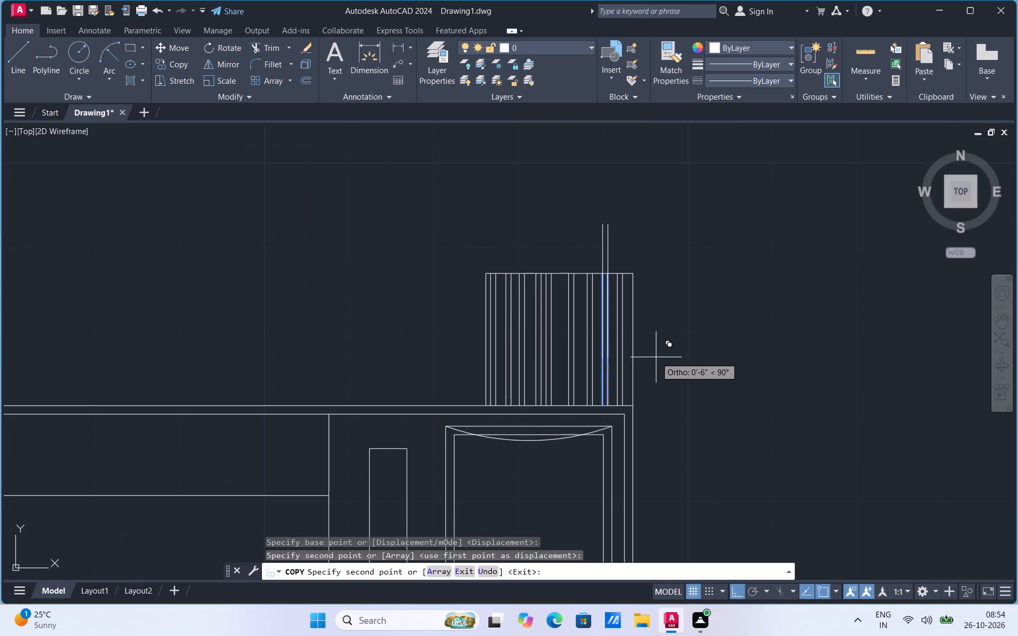
{"action": "key", "text": "Escape"}
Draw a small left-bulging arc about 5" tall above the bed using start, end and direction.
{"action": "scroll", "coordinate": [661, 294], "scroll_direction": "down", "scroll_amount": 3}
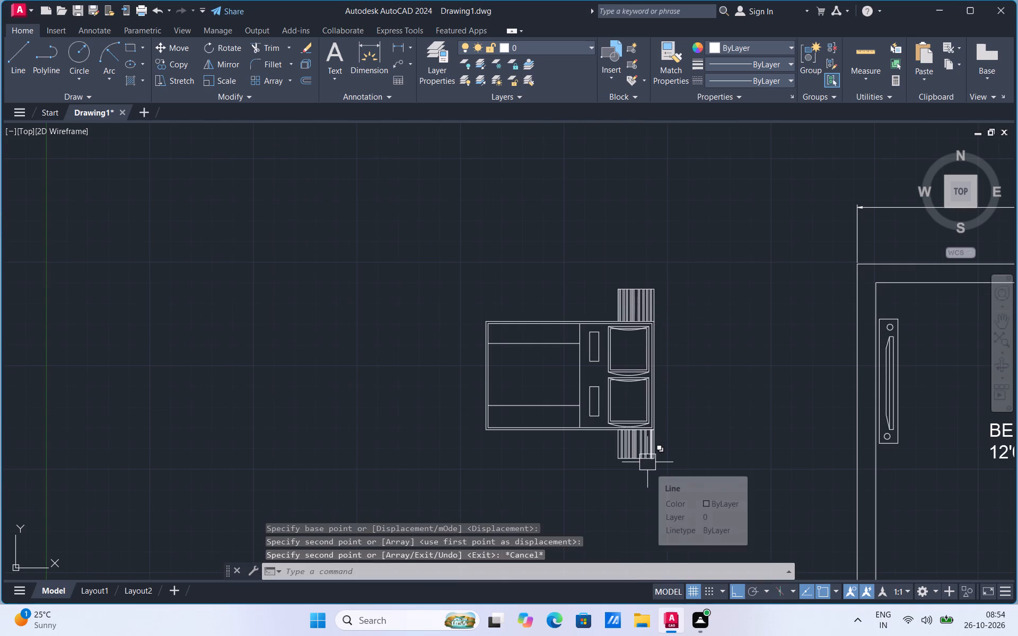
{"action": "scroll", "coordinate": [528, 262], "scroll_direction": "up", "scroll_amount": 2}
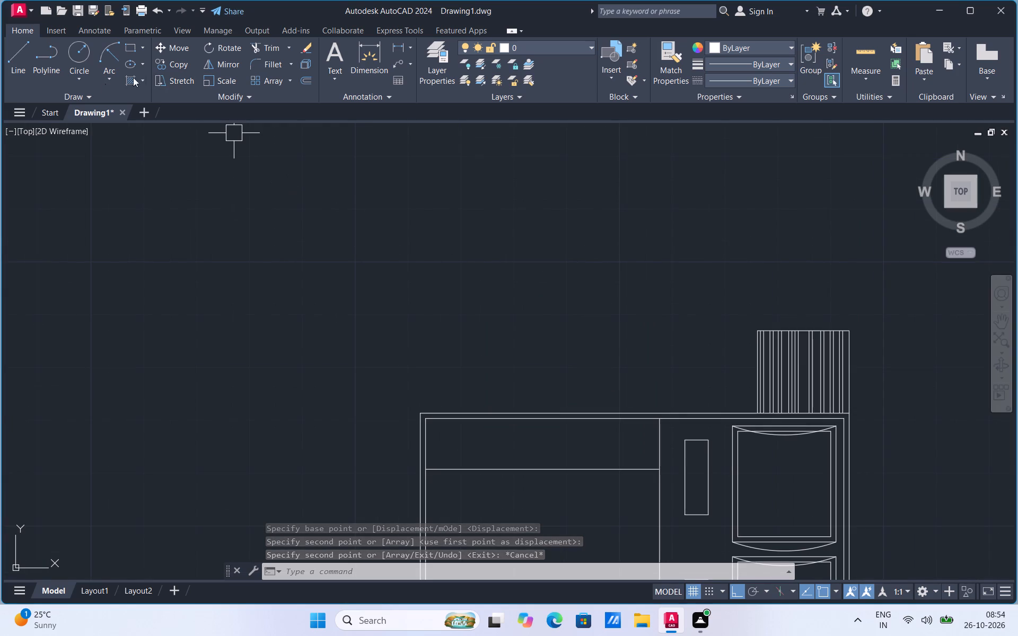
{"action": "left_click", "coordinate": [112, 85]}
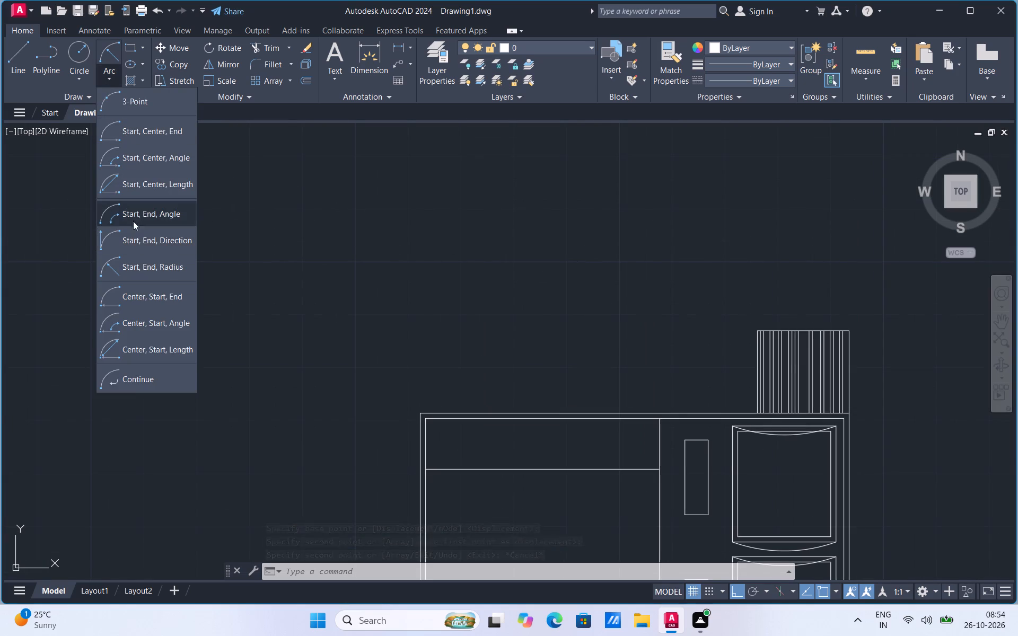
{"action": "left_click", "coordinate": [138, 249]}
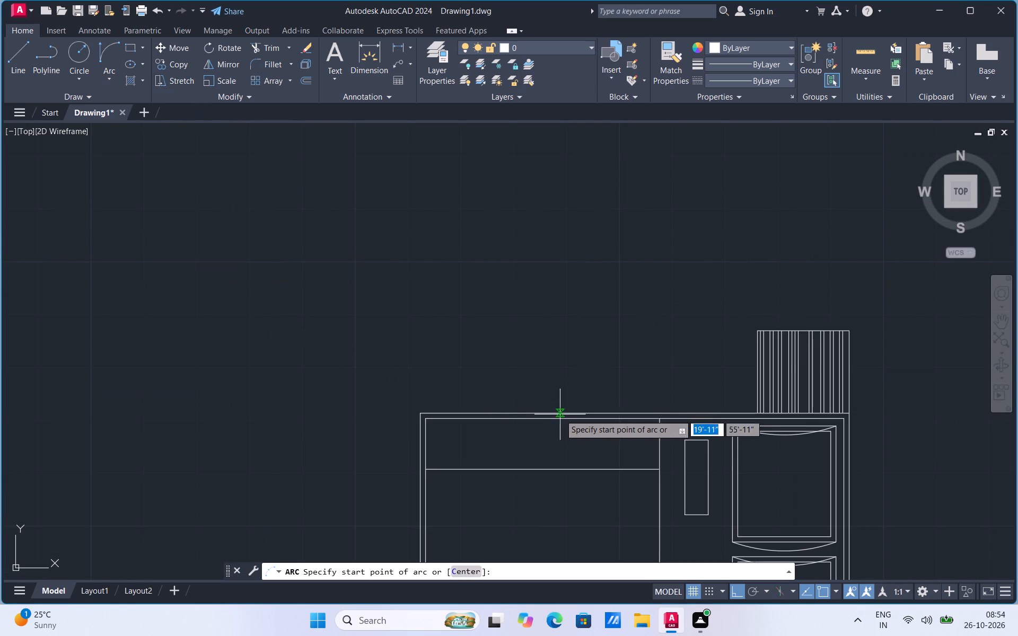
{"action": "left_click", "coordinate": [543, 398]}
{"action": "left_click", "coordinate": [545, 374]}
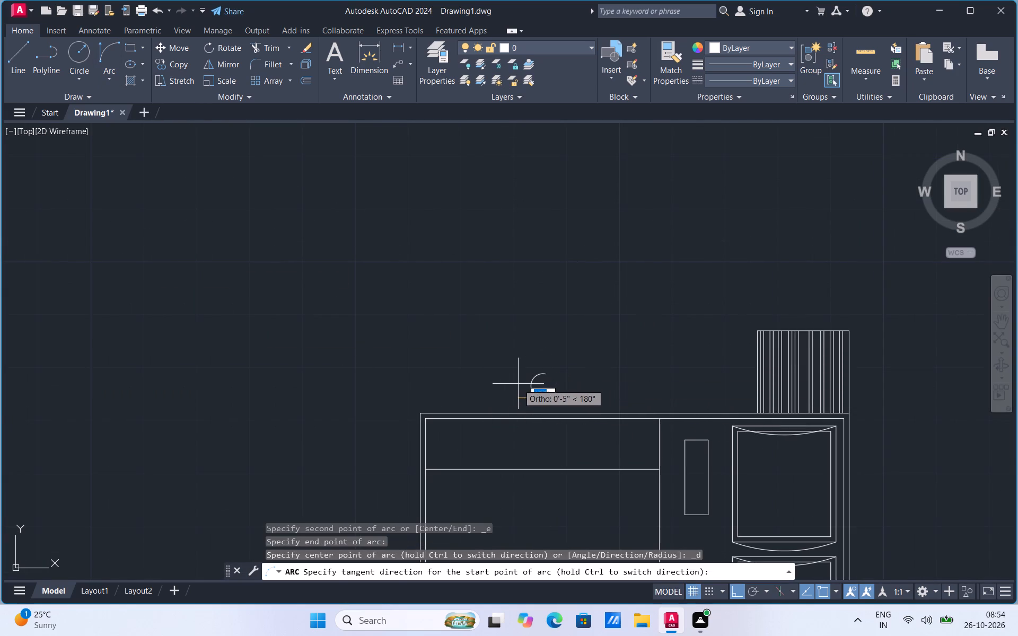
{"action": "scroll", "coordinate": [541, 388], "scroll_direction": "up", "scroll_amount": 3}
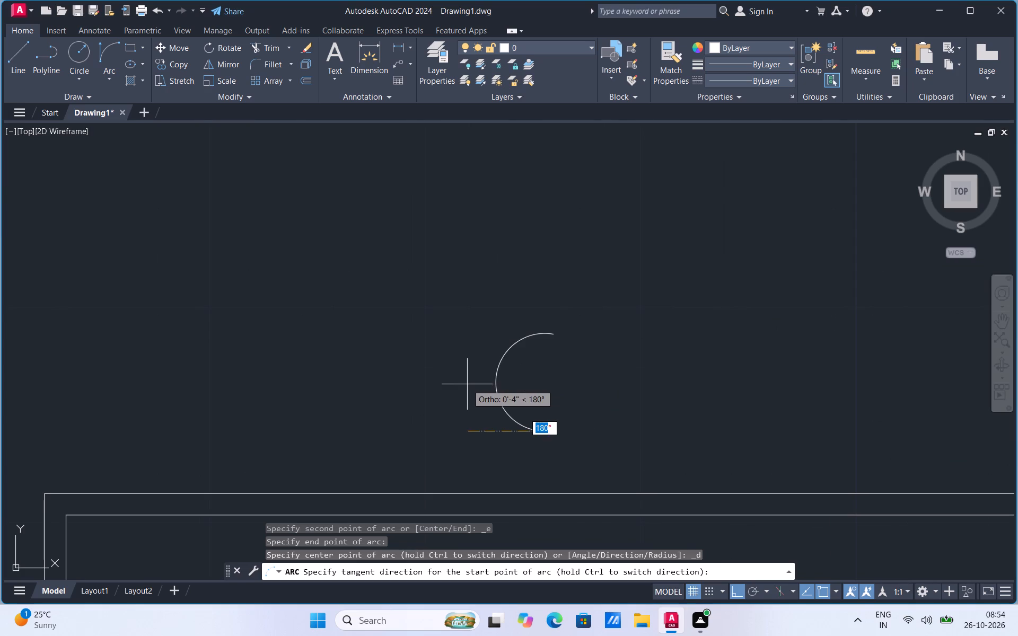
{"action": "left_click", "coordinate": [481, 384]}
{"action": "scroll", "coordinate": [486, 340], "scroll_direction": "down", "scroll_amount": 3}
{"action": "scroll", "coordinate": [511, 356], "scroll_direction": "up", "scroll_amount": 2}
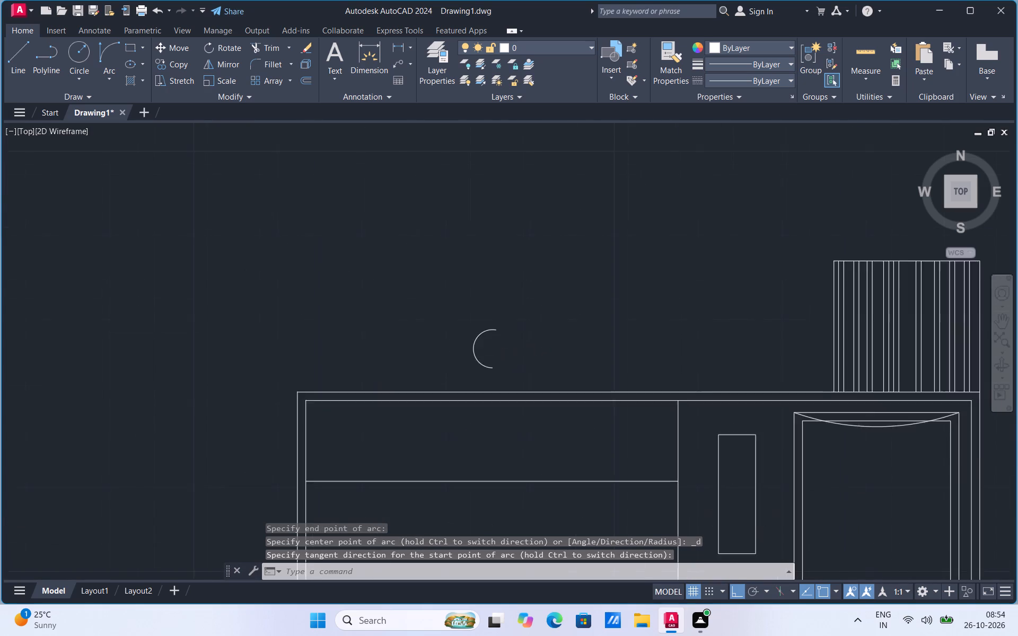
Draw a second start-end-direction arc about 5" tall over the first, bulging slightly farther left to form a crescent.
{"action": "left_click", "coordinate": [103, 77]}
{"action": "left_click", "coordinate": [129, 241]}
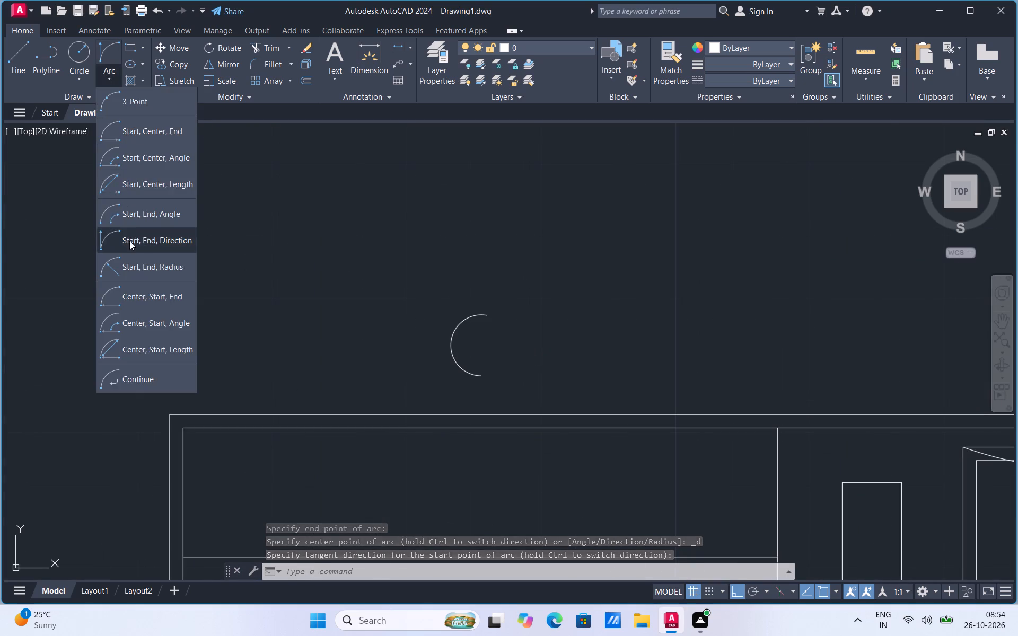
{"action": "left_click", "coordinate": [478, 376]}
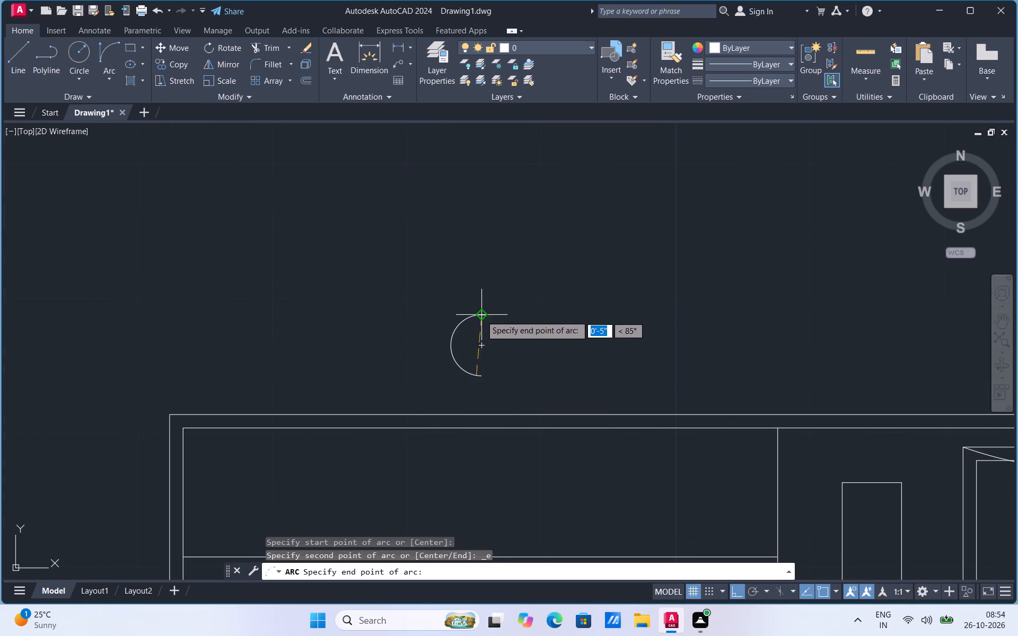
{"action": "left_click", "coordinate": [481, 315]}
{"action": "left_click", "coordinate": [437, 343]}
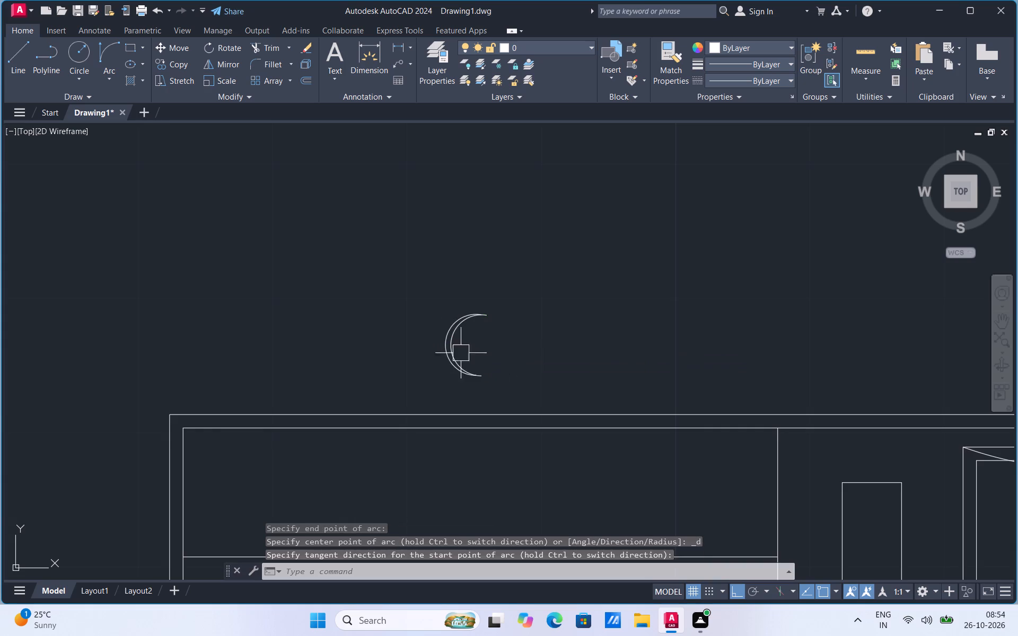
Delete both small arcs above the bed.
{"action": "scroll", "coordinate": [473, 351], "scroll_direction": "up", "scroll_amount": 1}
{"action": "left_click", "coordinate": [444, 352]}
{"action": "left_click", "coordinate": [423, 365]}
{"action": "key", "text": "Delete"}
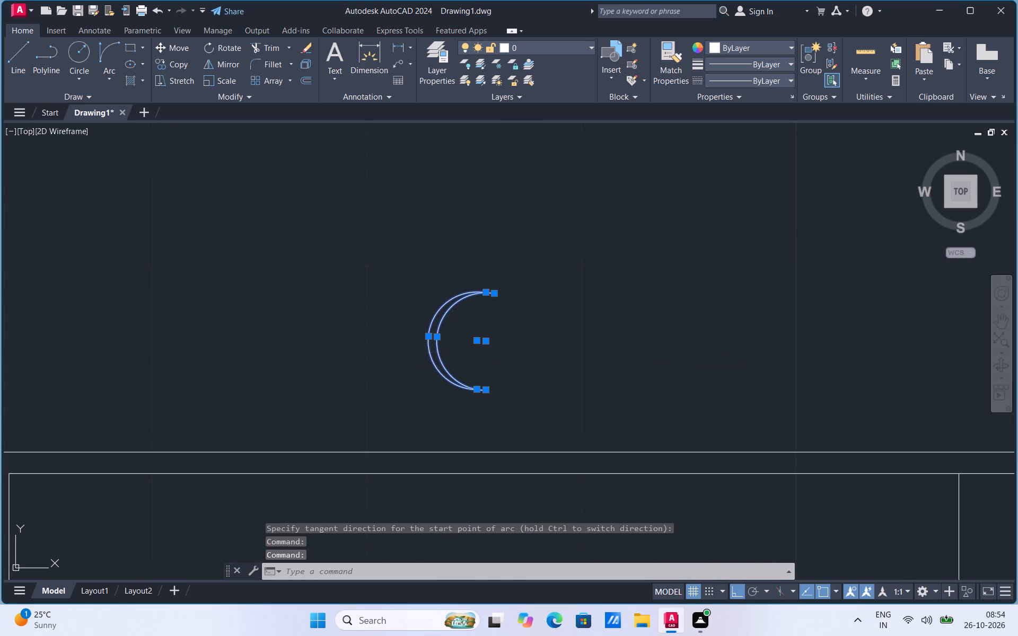
Group the whole bed drawing together with its pillows and both side tables.
{"action": "scroll", "coordinate": [449, 314], "scroll_direction": "down", "scroll_amount": 5}
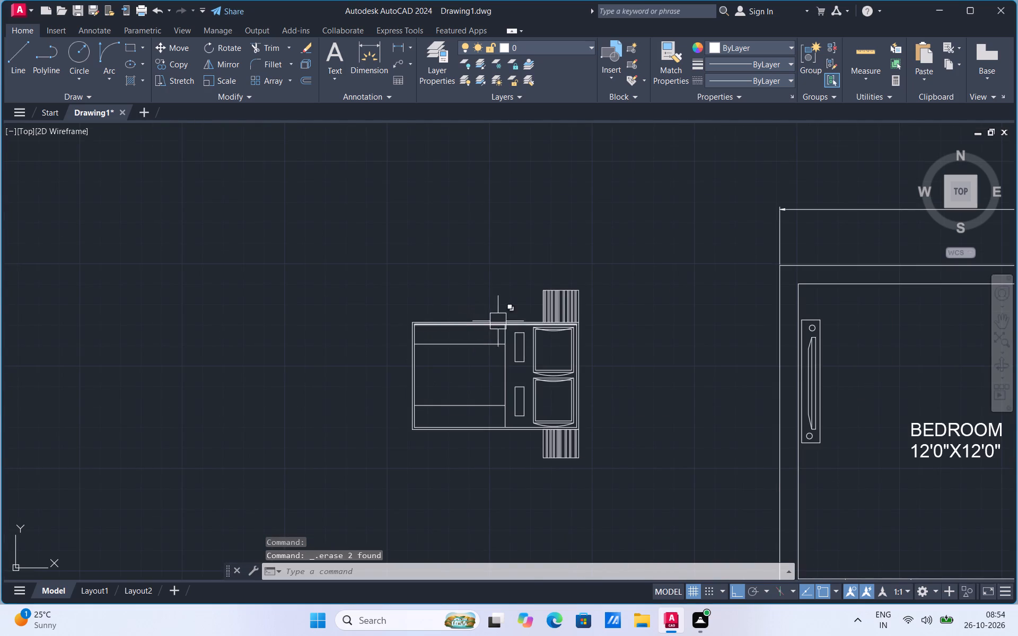
{"action": "scroll", "coordinate": [498, 321], "scroll_direction": "down", "scroll_amount": 2}
{"action": "left_click", "coordinate": [436, 394]}
{"action": "left_click", "coordinate": [561, 276]}
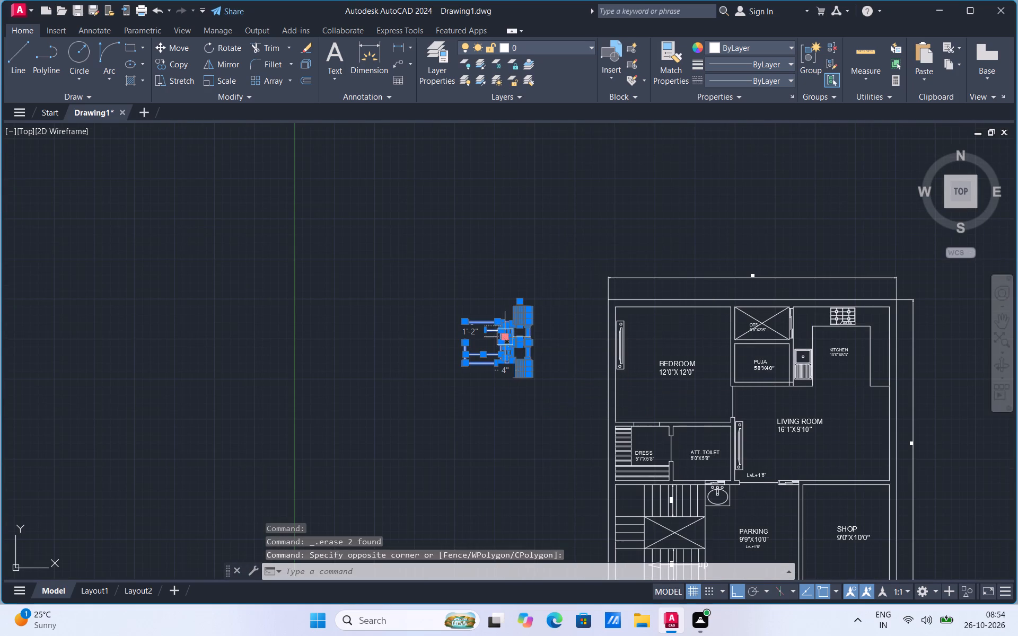
{"action": "right_click", "coordinate": [503, 335]}
{"action": "left_click", "coordinate": [555, 199]}
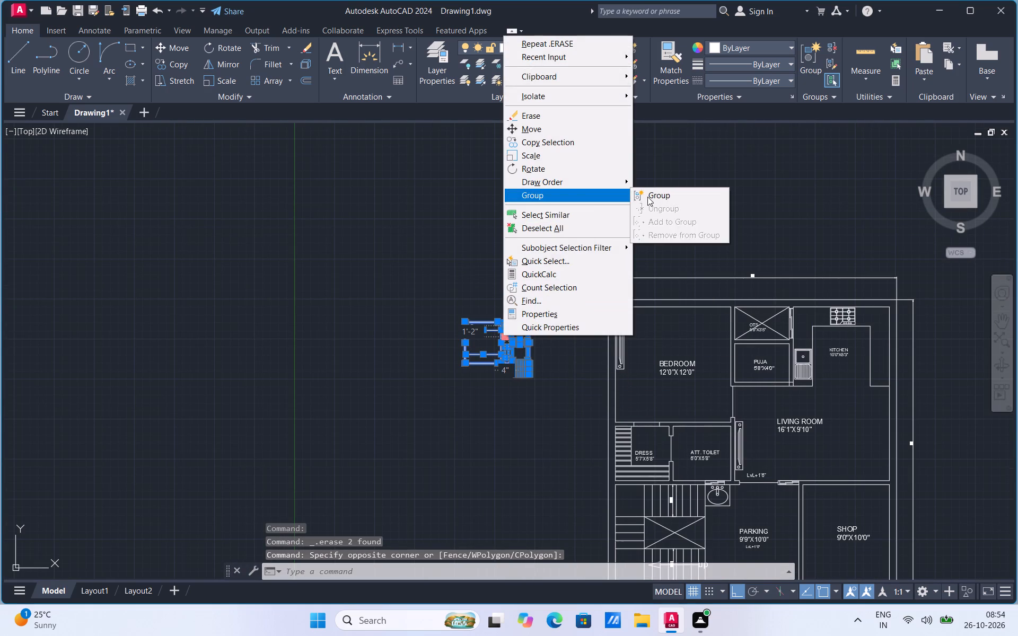
{"action": "left_click", "coordinate": [647, 197]}
Move the grouped bed with side tables about 20'-6" horizontally into the bedroom, headboard against the wall beside the OTS.
{"action": "left_click", "coordinate": [532, 341]}
{"action": "right_click", "coordinate": [532, 341]}
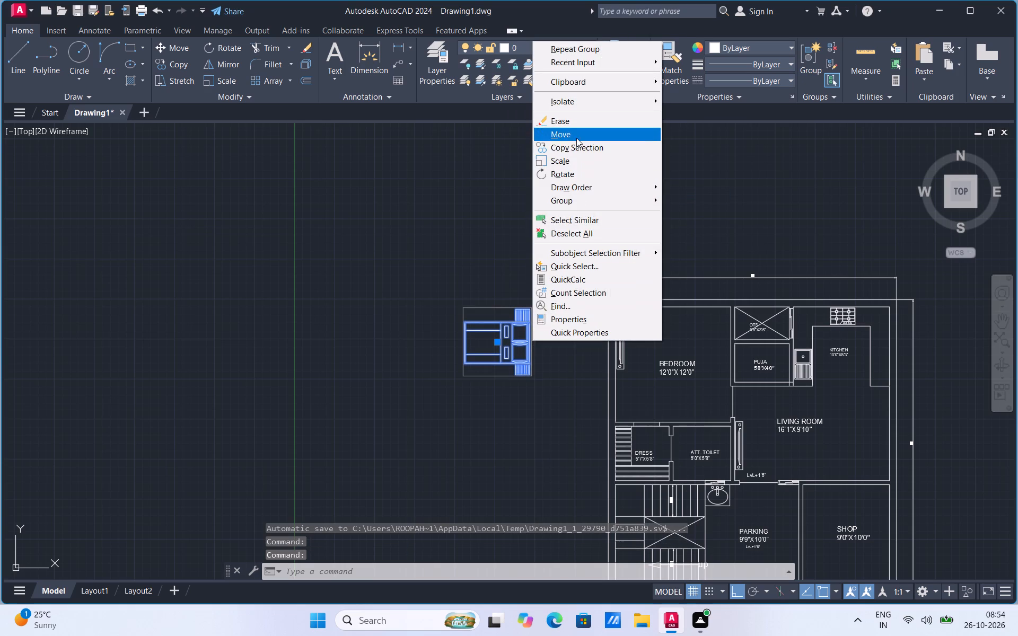
{"action": "left_click", "coordinate": [576, 138]}
{"action": "left_click", "coordinate": [525, 346]}
{"action": "scroll", "coordinate": [716, 334], "scroll_direction": "up", "scroll_amount": 2}
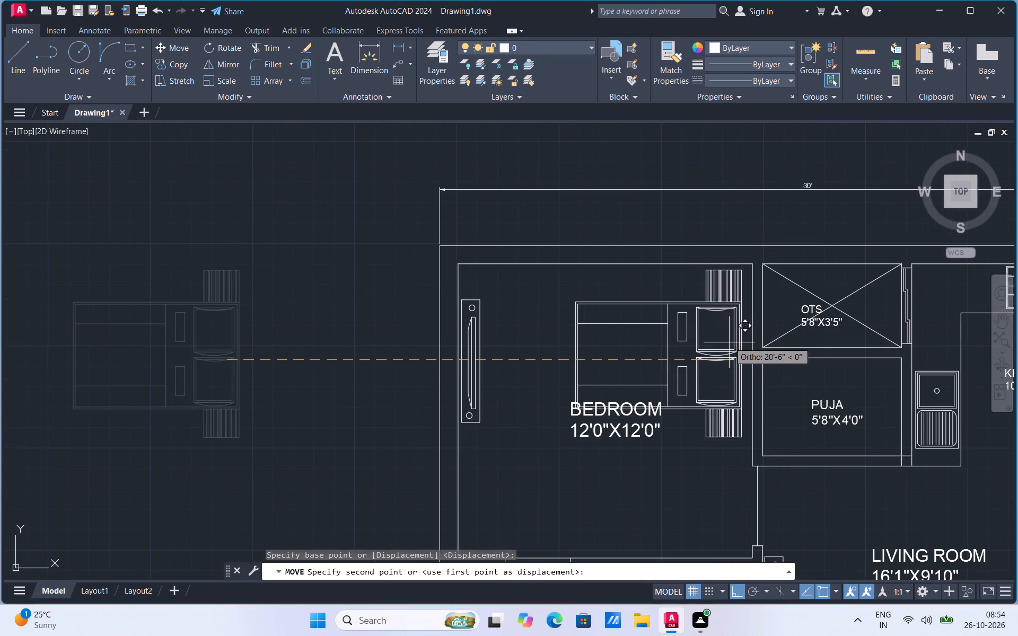
{"action": "left_click", "coordinate": [733, 344]}
{"action": "scroll", "coordinate": [543, 349], "scroll_direction": "down", "scroll_amount": 2}
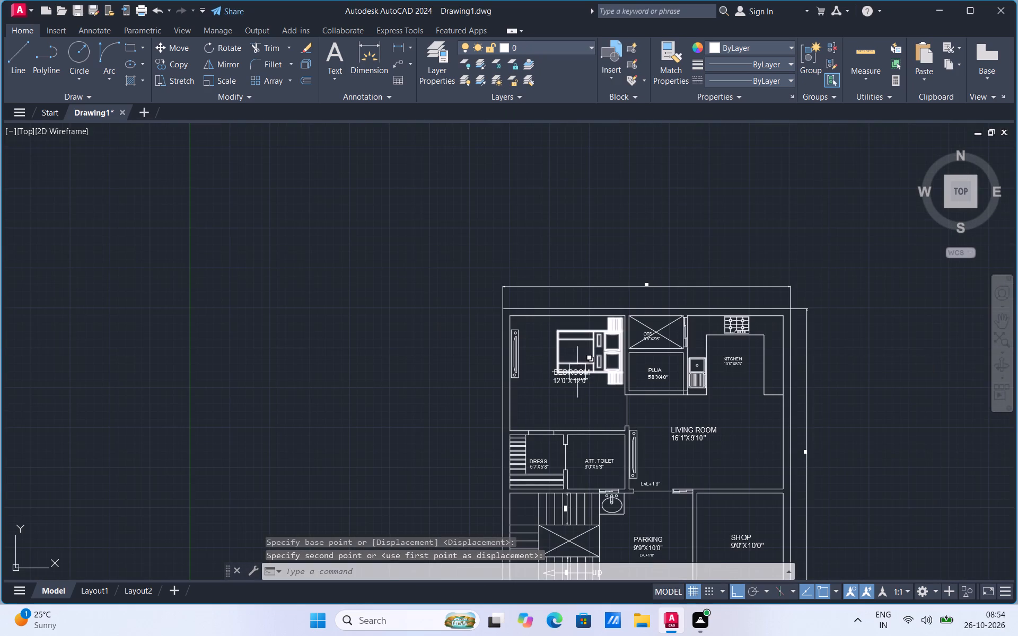
Scale up the KITCHEN room label so its text is roughly twice as large.
{"action": "scroll", "coordinate": [619, 298], "scroll_direction": "down", "scroll_amount": 1}
{"action": "scroll", "coordinate": [619, 298], "scroll_direction": "up", "scroll_amount": 1}
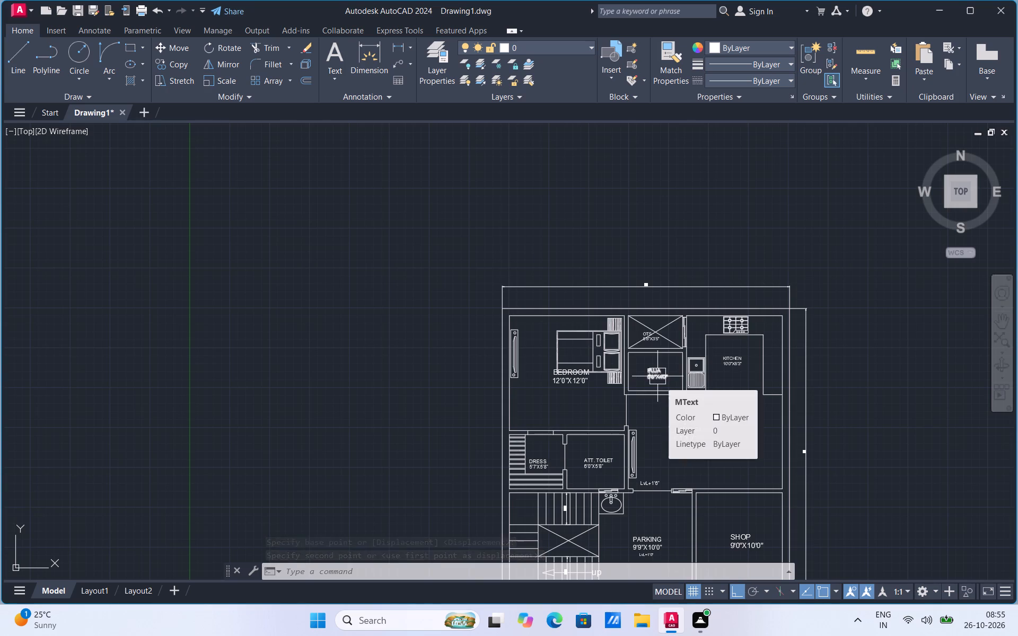
{"action": "scroll", "coordinate": [754, 381], "scroll_direction": "down", "scroll_amount": 1}
{"action": "scroll", "coordinate": [749, 373], "scroll_direction": "up", "scroll_amount": 3}
{"action": "left_click", "coordinate": [706, 357]}
{"action": "right_click", "coordinate": [706, 357]}
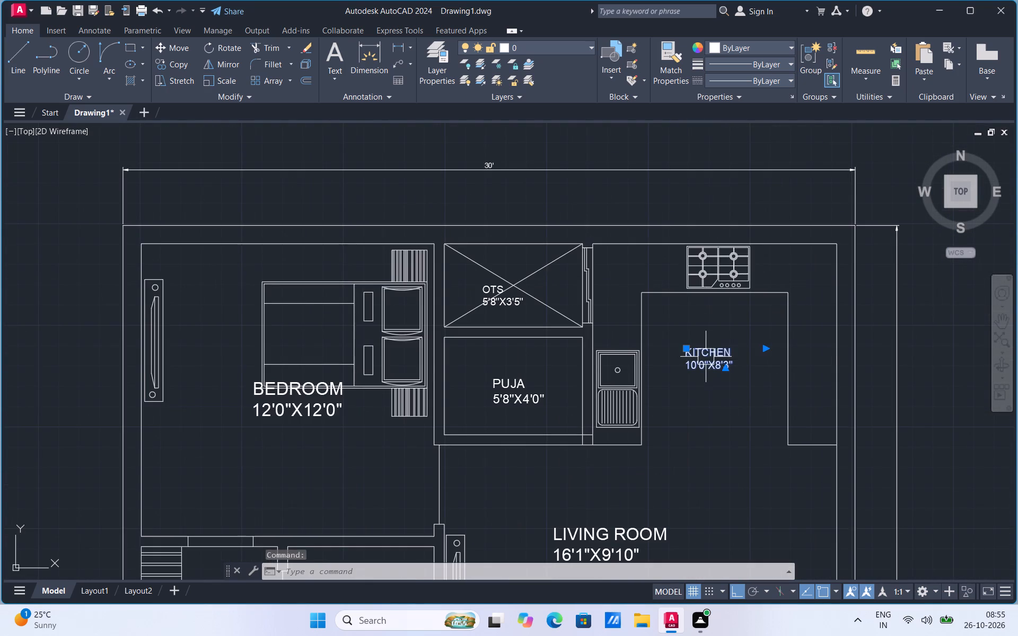
{"action": "left_click", "coordinate": [749, 159]}
{"action": "left_click", "coordinate": [729, 345]}
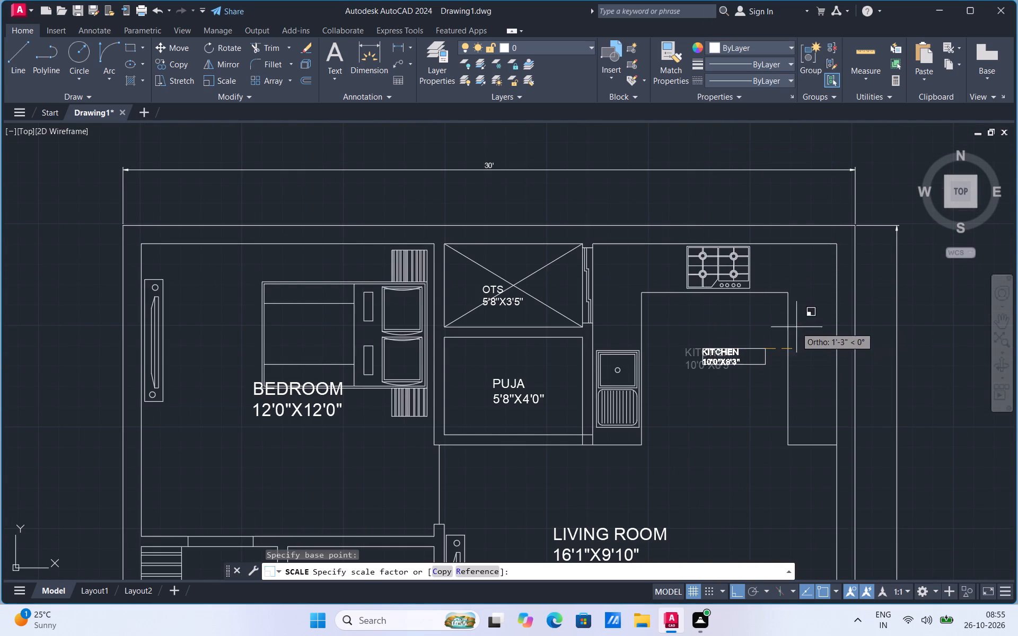
{"action": "left_click", "coordinate": [840, 312]}
Move the KITCHEN label off the sink counter into the open floor area of the kitchen.
{"action": "left_click", "coordinate": [667, 361]}
{"action": "right_click", "coordinate": [667, 361]}
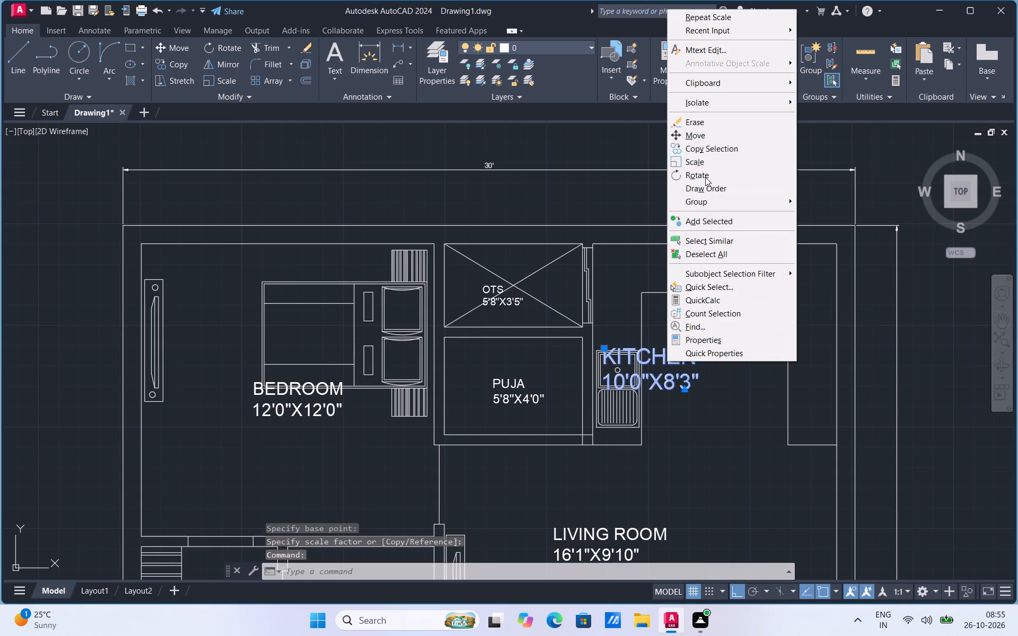
{"action": "left_click", "coordinate": [707, 139]}
{"action": "left_click", "coordinate": [688, 348]}
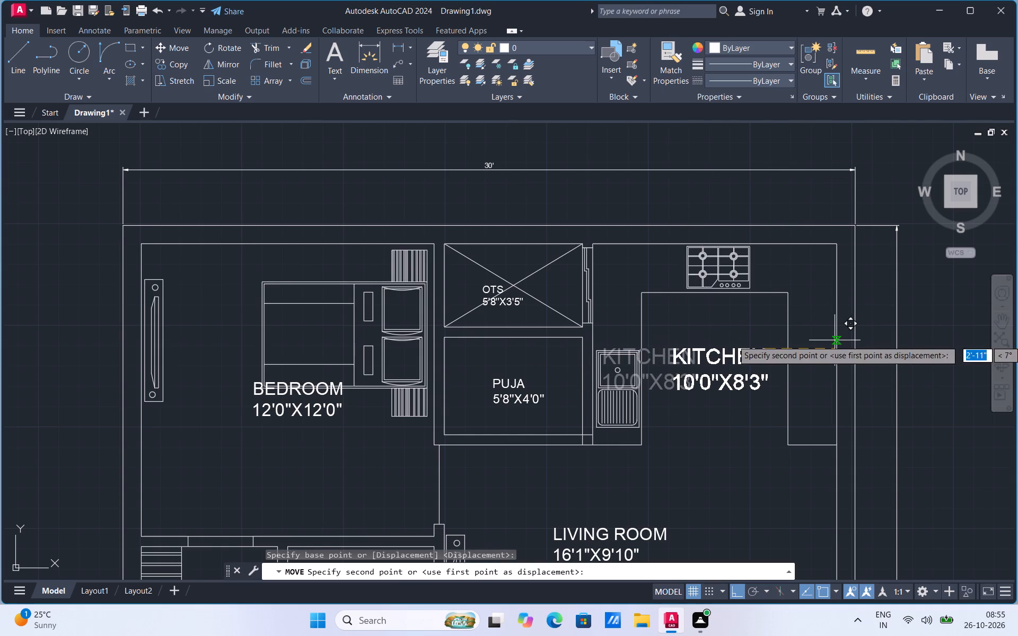
{"action": "left_click", "coordinate": [835, 340]}
With Ortho off, move the BEDROOM label about 1'-9" diagonally down and left, clear of the bed.
{"action": "scroll", "coordinate": [784, 322], "scroll_direction": "down", "scroll_amount": 1}
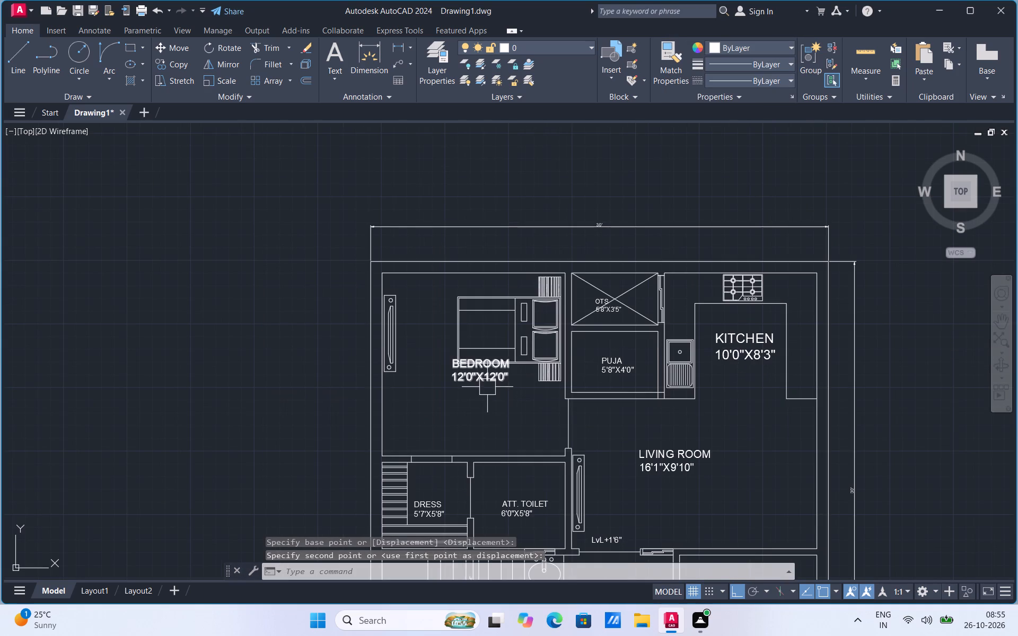
{"action": "left_click", "coordinate": [487, 386]}
{"action": "right_click", "coordinate": [487, 386]}
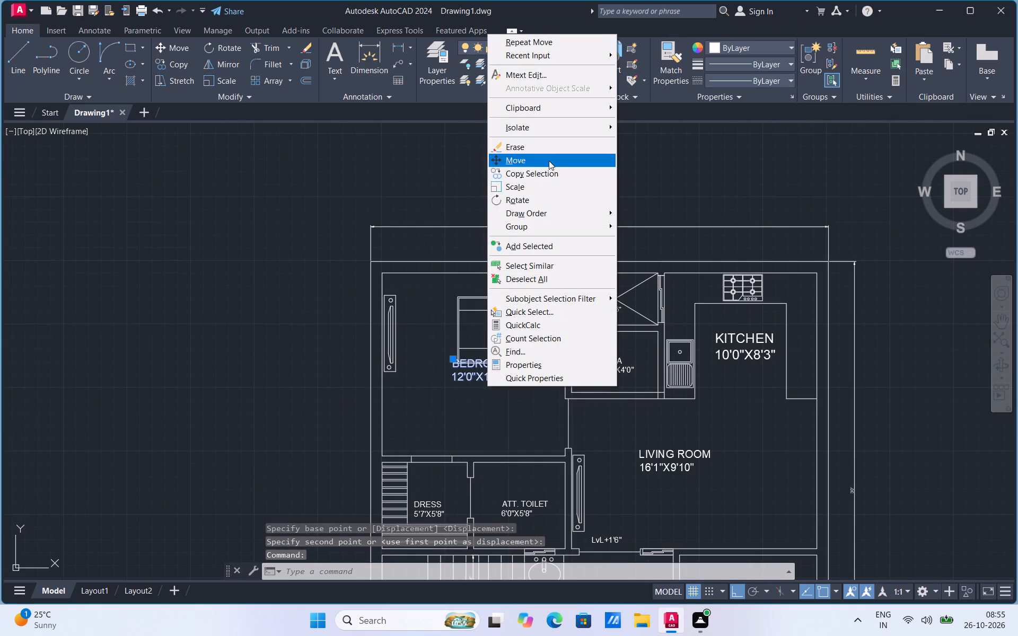
{"action": "left_click", "coordinate": [549, 161]}
{"action": "left_click", "coordinate": [473, 368]}
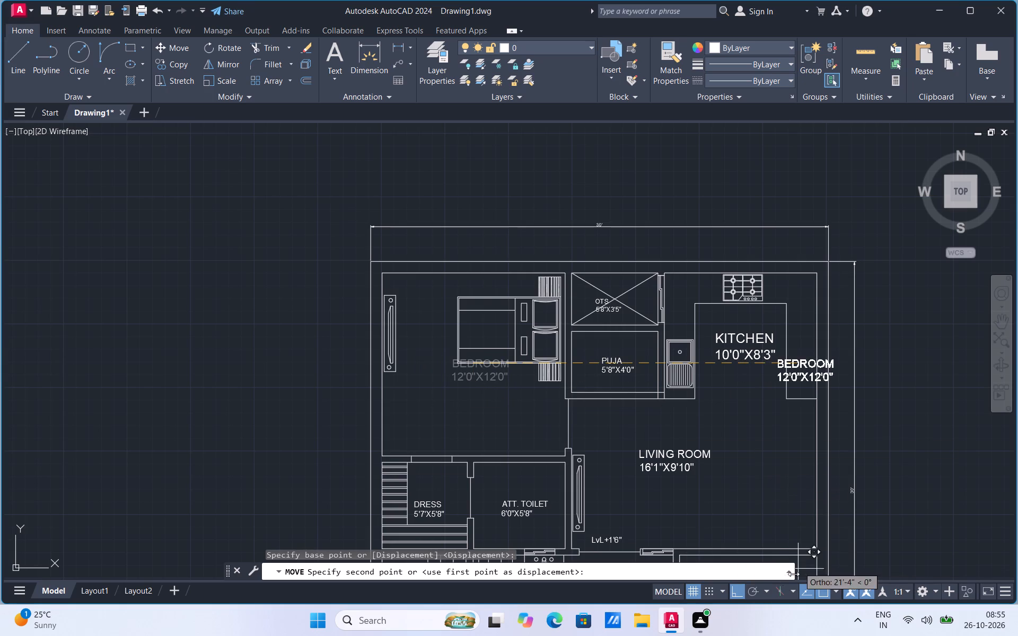
{"action": "left_click", "coordinate": [736, 591]}
{"action": "left_click", "coordinate": [451, 383]}
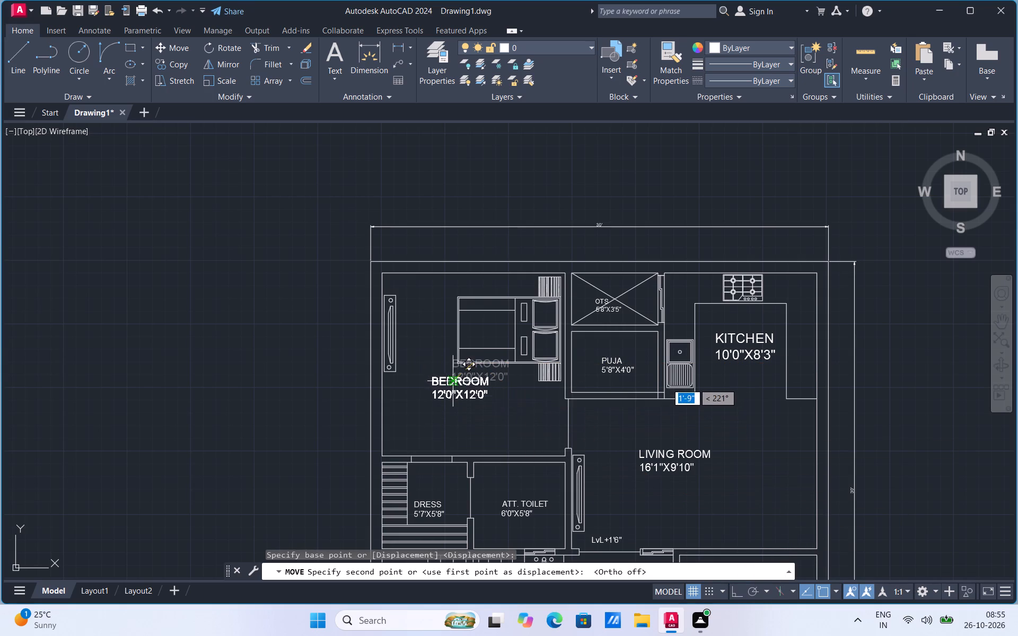
Scale up the OTS room label inside the crossed shaft rectangle.
{"action": "scroll", "coordinate": [661, 317], "scroll_direction": "up", "scroll_amount": 1}
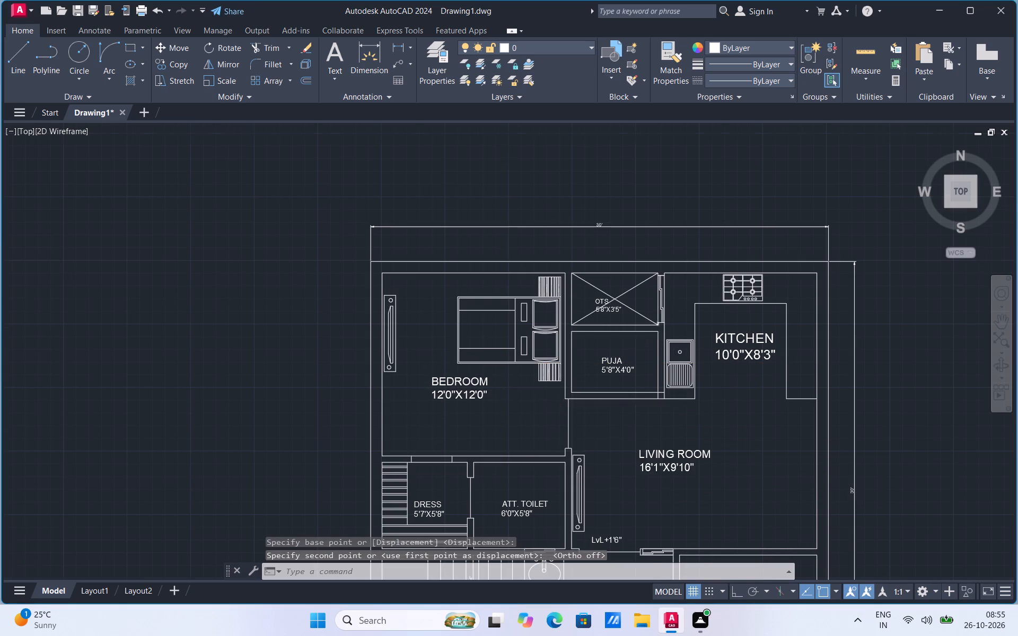
{"action": "scroll", "coordinate": [661, 317], "scroll_direction": "up", "scroll_amount": 1}
{"action": "left_click", "coordinate": [552, 301]}
{"action": "right_click", "coordinate": [552, 301]}
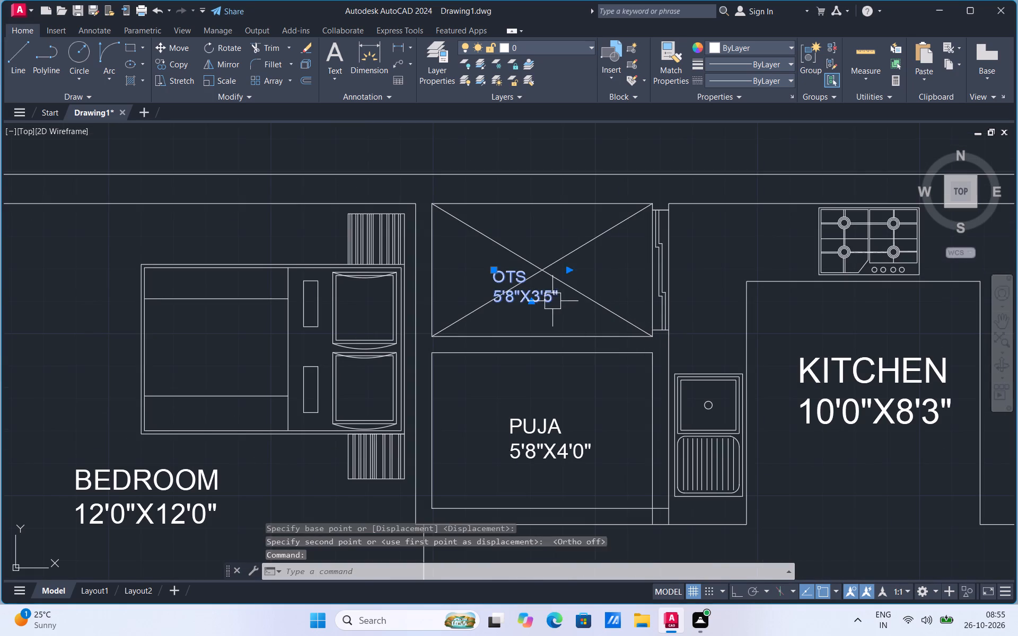
{"action": "left_click", "coordinate": [601, 406]}
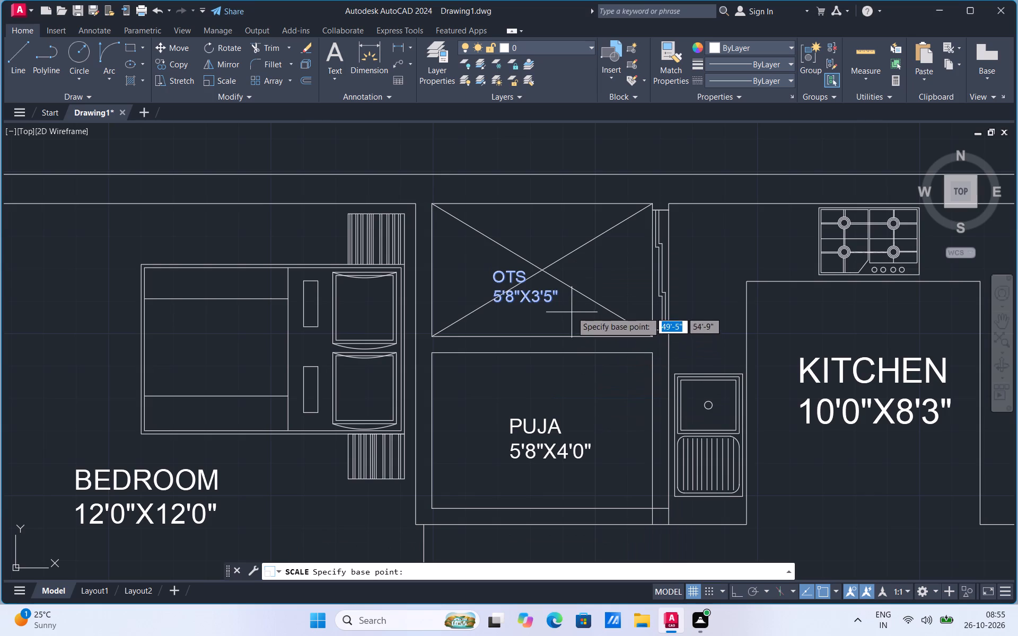
{"action": "left_click", "coordinate": [572, 312]}
{"action": "left_click", "coordinate": [637, 320]}
Scale the OTS label back down slightly, selecting only the text and not the crossing lines.
{"action": "left_click", "coordinate": [502, 285]}
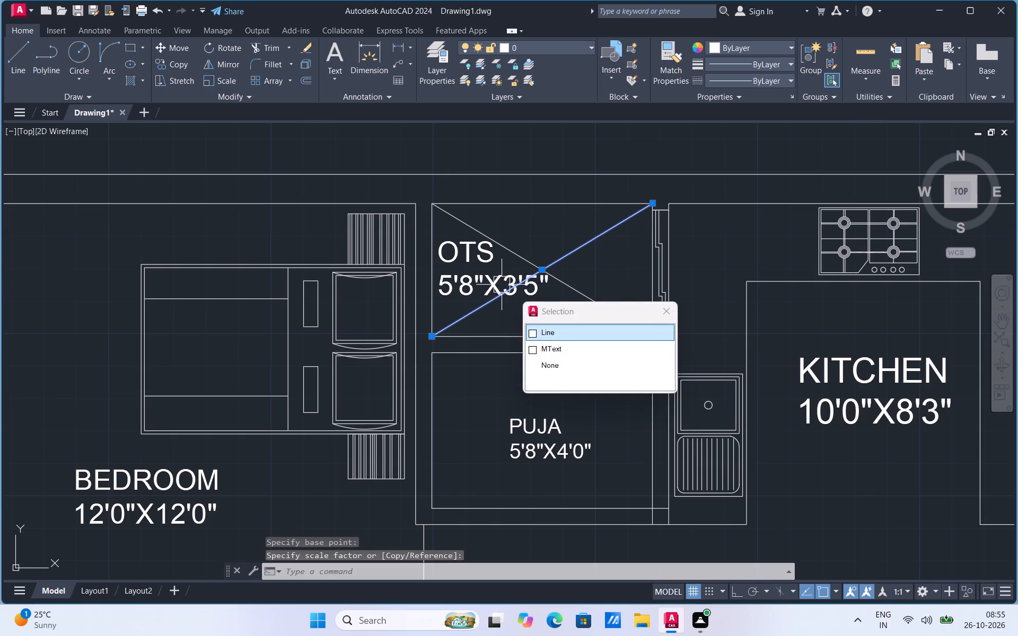
{"action": "left_click", "coordinate": [482, 275]}
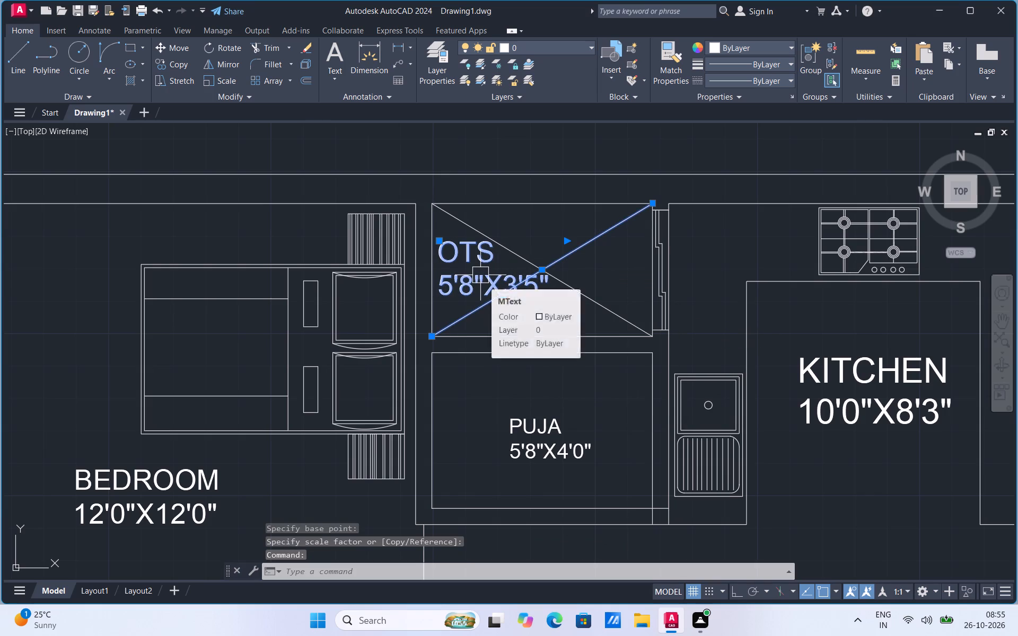
{"action": "key", "text": "Escape"}
{"action": "left_click", "coordinate": [484, 271]}
{"action": "right_click", "coordinate": [484, 271]}
{"action": "left_click", "coordinate": [537, 407]}
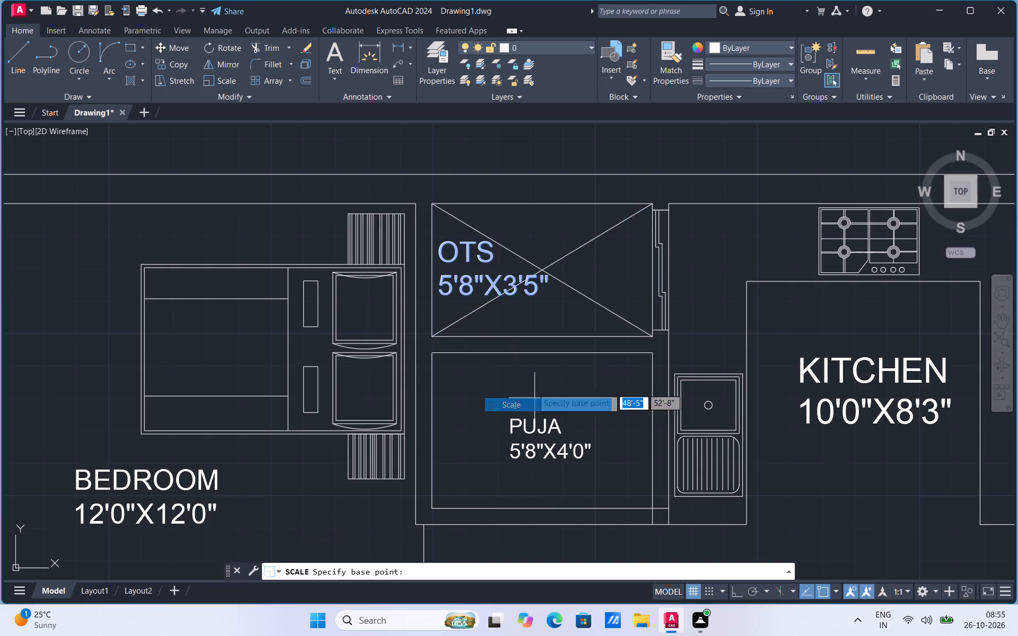
{"action": "left_click", "coordinate": [513, 295]}
{"action": "left_click", "coordinate": [557, 314]}
Move the OTS label to the centre of its crossed rectangle.
{"action": "left_click", "coordinate": [492, 285]}
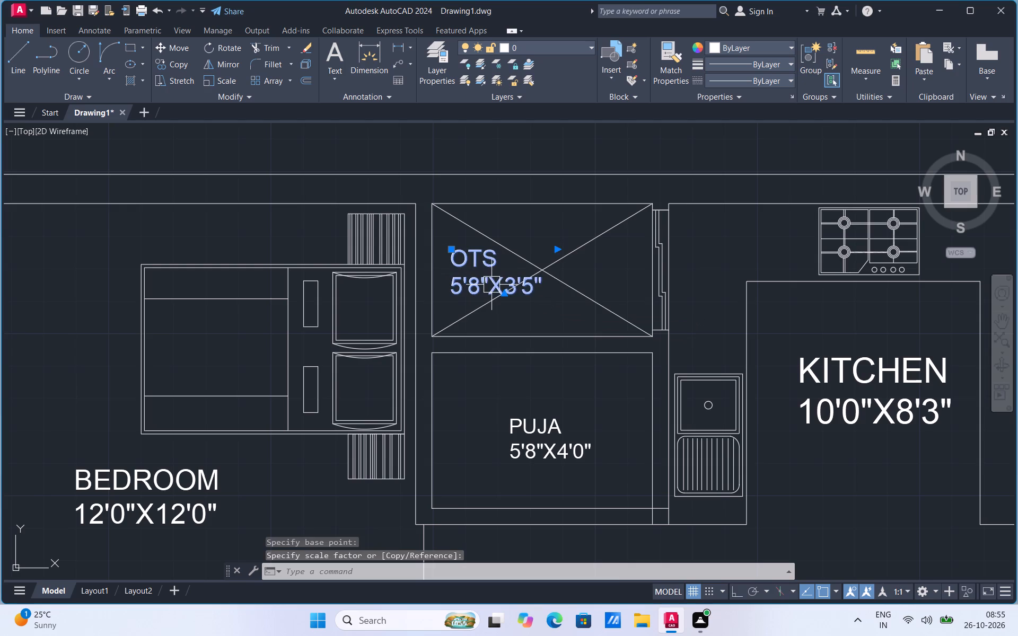
{"action": "right_click", "coordinate": [492, 285]}
{"action": "left_click", "coordinate": [520, 379]}
{"action": "left_click", "coordinate": [503, 291]}
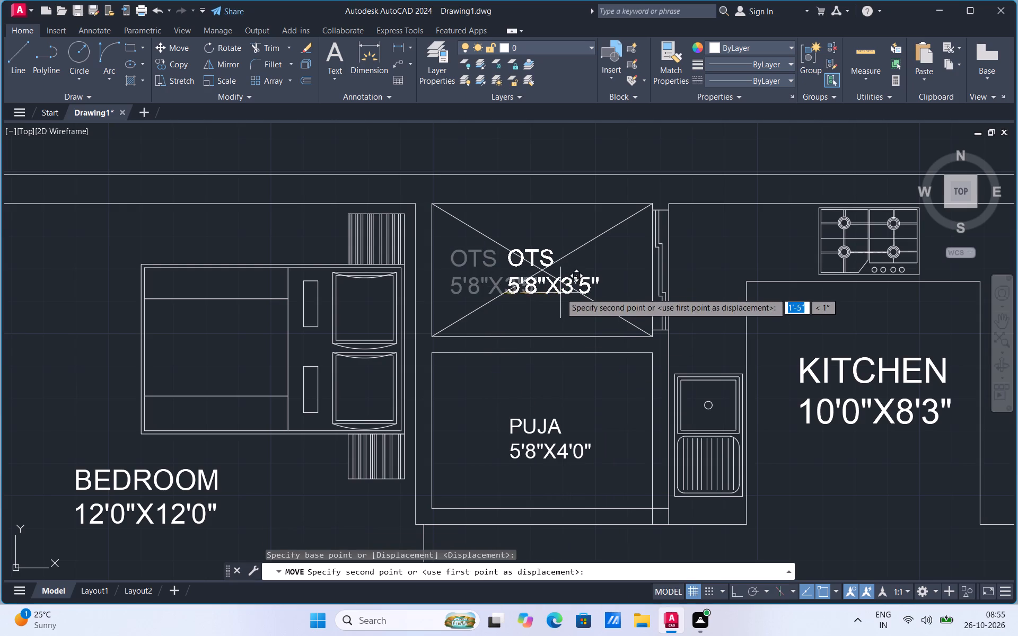
{"action": "left_click", "coordinate": [557, 297]}
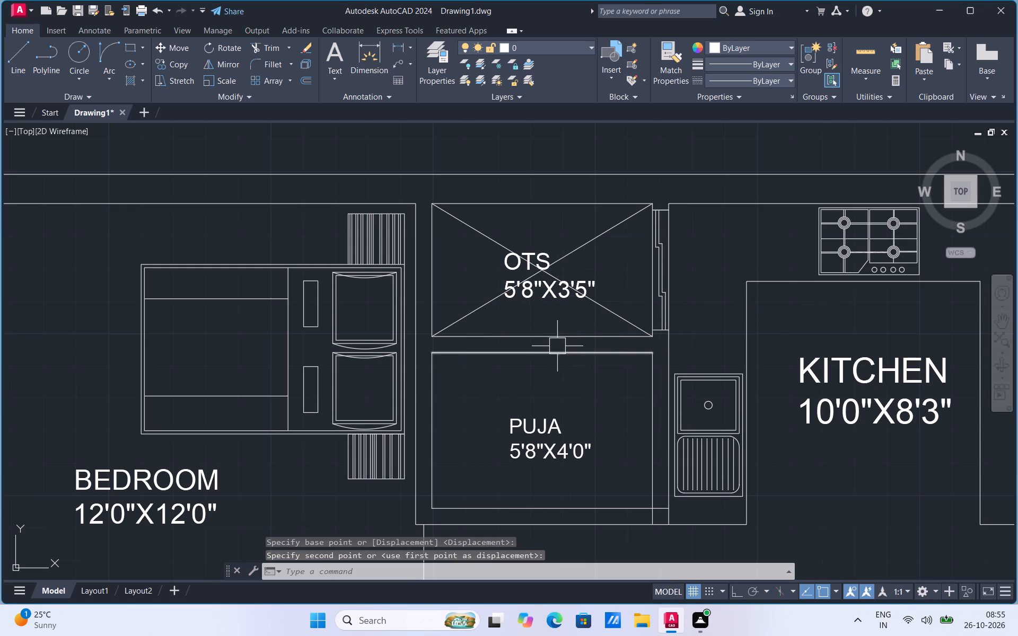
With Ortho on, draw a 2'8" line leftward along the middle of PUJA's lower wall from its right end, then up to the inner wall line.
{"action": "scroll", "coordinate": [589, 511], "scroll_direction": "up", "scroll_amount": 1}
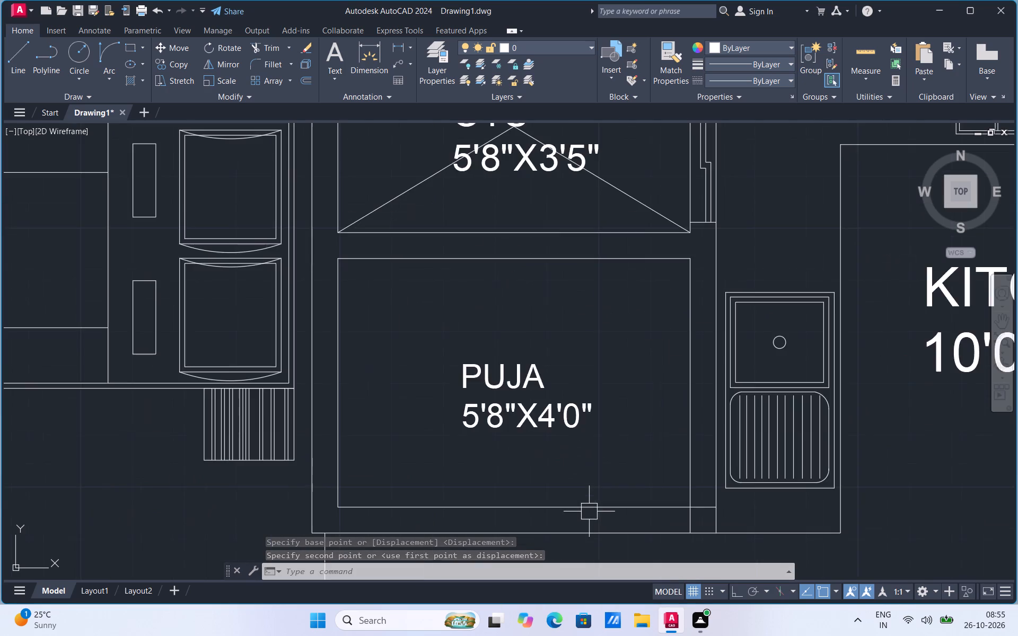
{"action": "scroll", "coordinate": [597, 400], "scroll_direction": "down", "scroll_amount": 1}
{"action": "scroll", "coordinate": [611, 465], "scroll_direction": "up", "scroll_amount": 1}
{"action": "scroll", "coordinate": [574, 503], "scroll_direction": "down", "scroll_amount": 1}
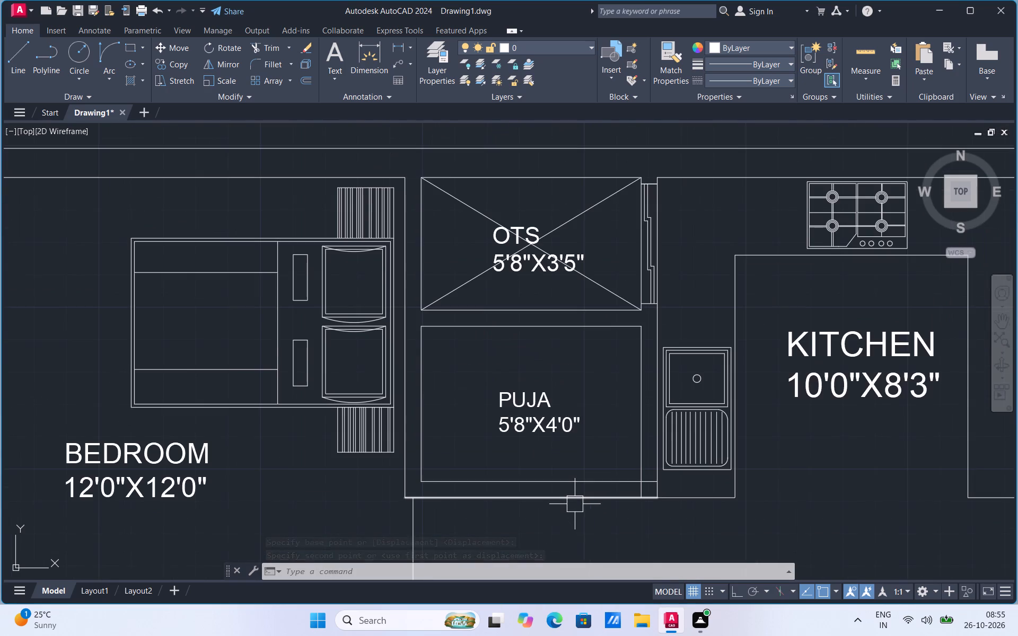
{"action": "left_click", "coordinate": [13, 62]}
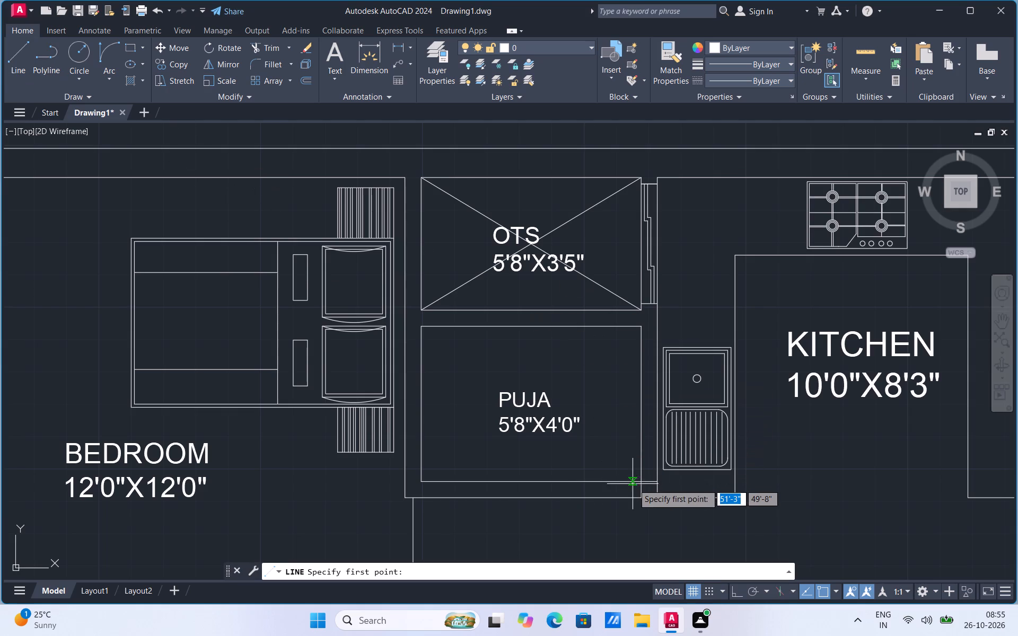
{"action": "scroll", "coordinate": [640, 495], "scroll_direction": "up", "scroll_amount": 1}
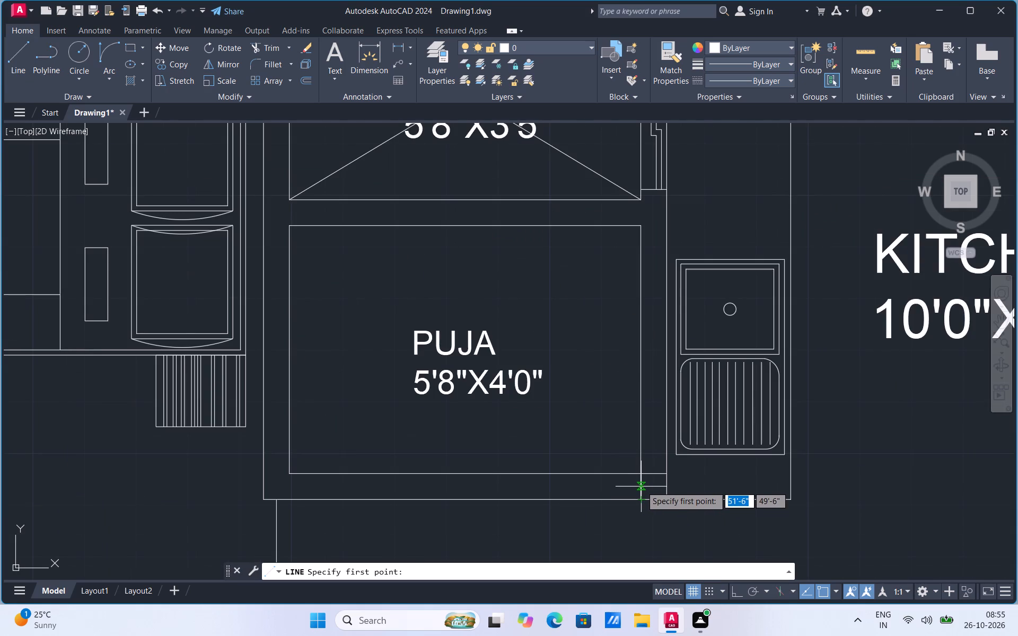
{"action": "left_click", "coordinate": [641, 485]}
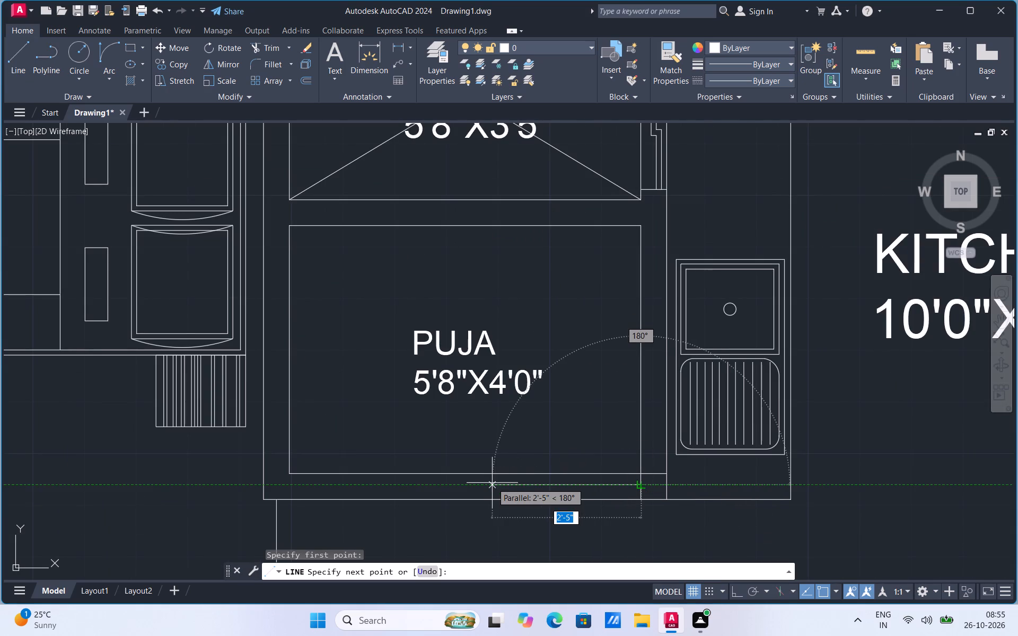
{"action": "left_click", "coordinate": [735, 594]}
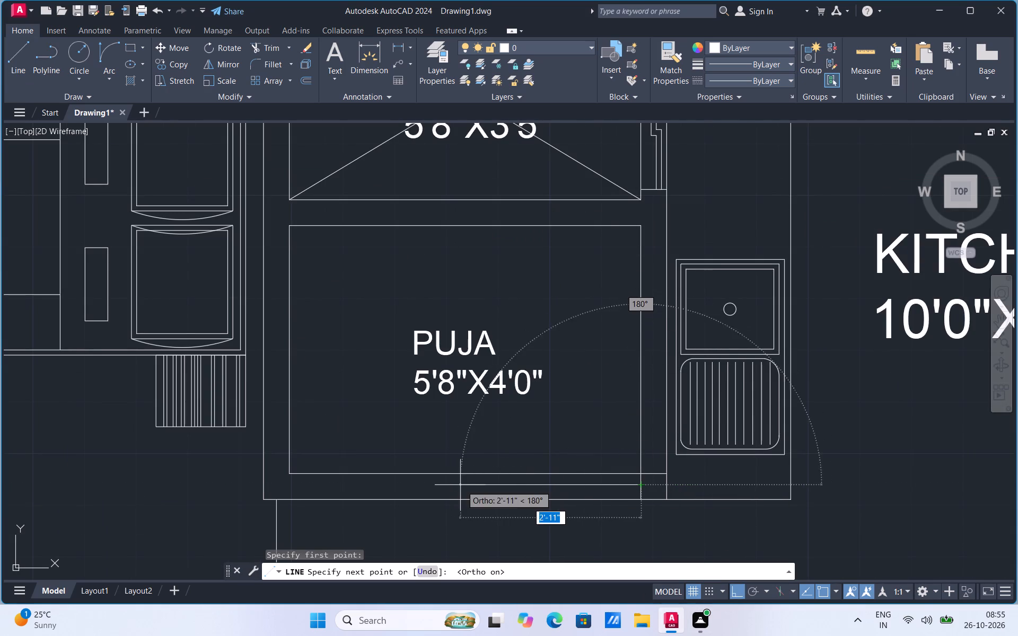
{"action": "type", "text": "2'8\""}
{"action": "key", "text": "Return"}
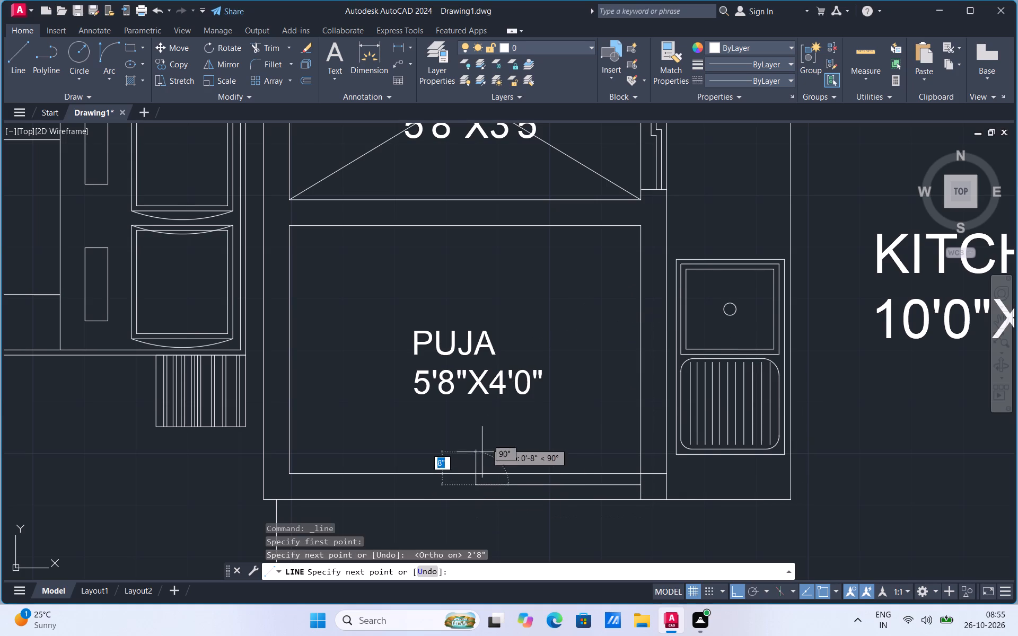
{"action": "left_click", "coordinate": [475, 473]}
{"action": "key", "text": "Escape"}
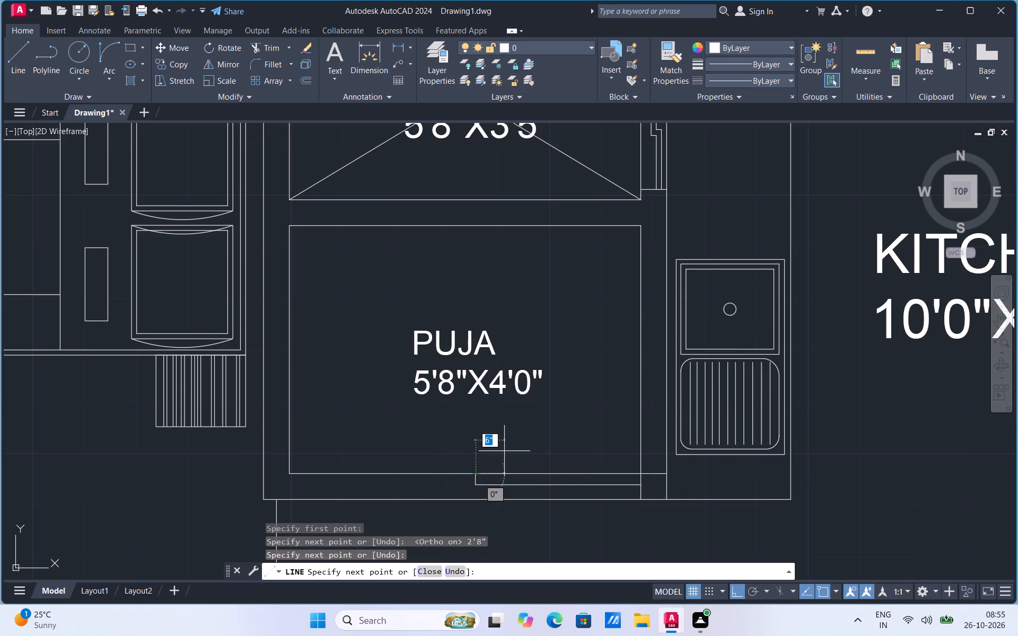
Extend the short vertical jamb line in PUJA's lower wall down to the outer wall line.
{"action": "type", "text": "EX"}
{"action": "left_click", "coordinate": [542, 484]}
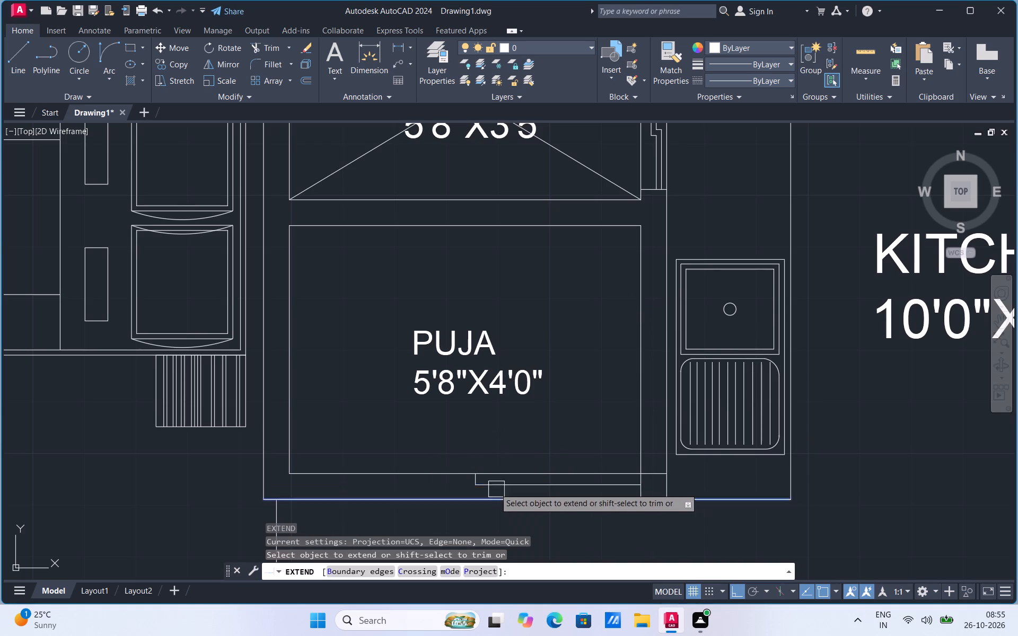
{"action": "scroll", "coordinate": [473, 484], "scroll_direction": "up", "scroll_amount": 3}
{"action": "left_click", "coordinate": [475, 478]}
{"action": "scroll", "coordinate": [504, 443], "scroll_direction": "down", "scroll_amount": 2}
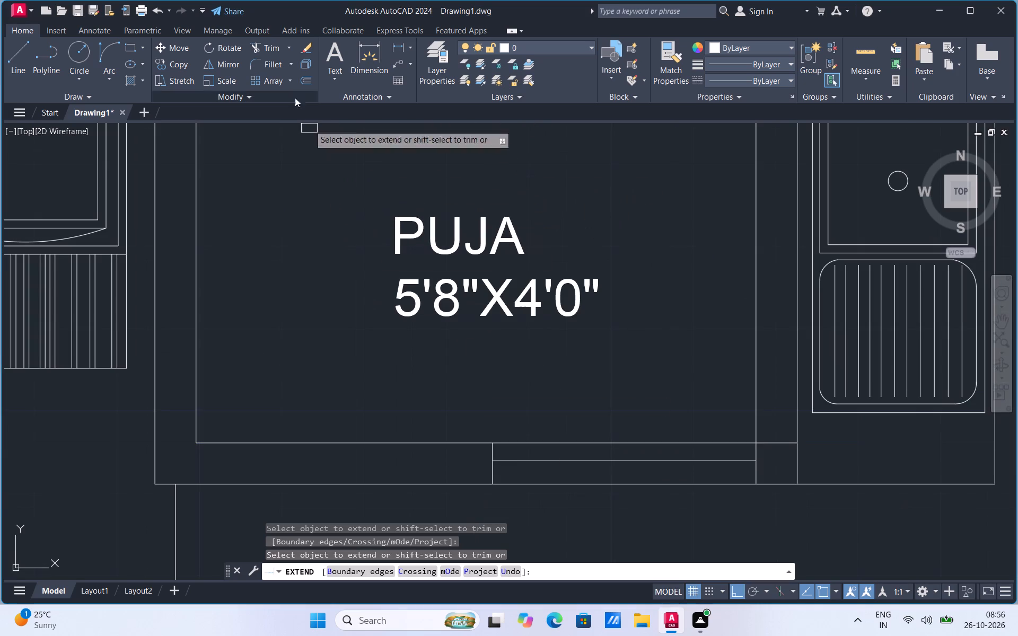
Trim both wall lines across the PUJA door opening and the leftover line crossing the wall at its right corner.
{"action": "left_click", "coordinate": [271, 47]}
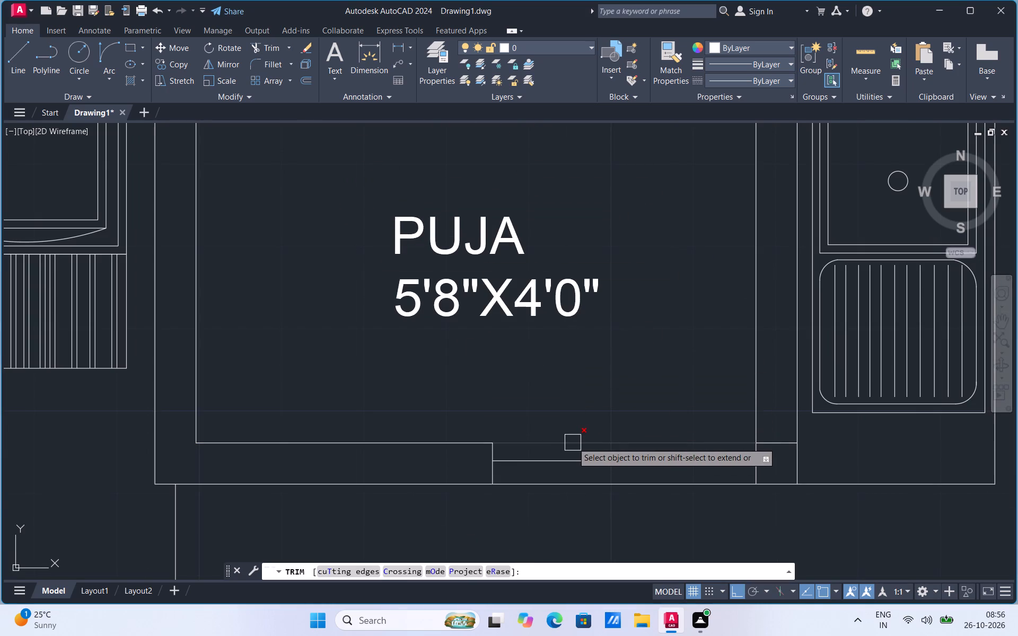
{"action": "left_click", "coordinate": [573, 443]}
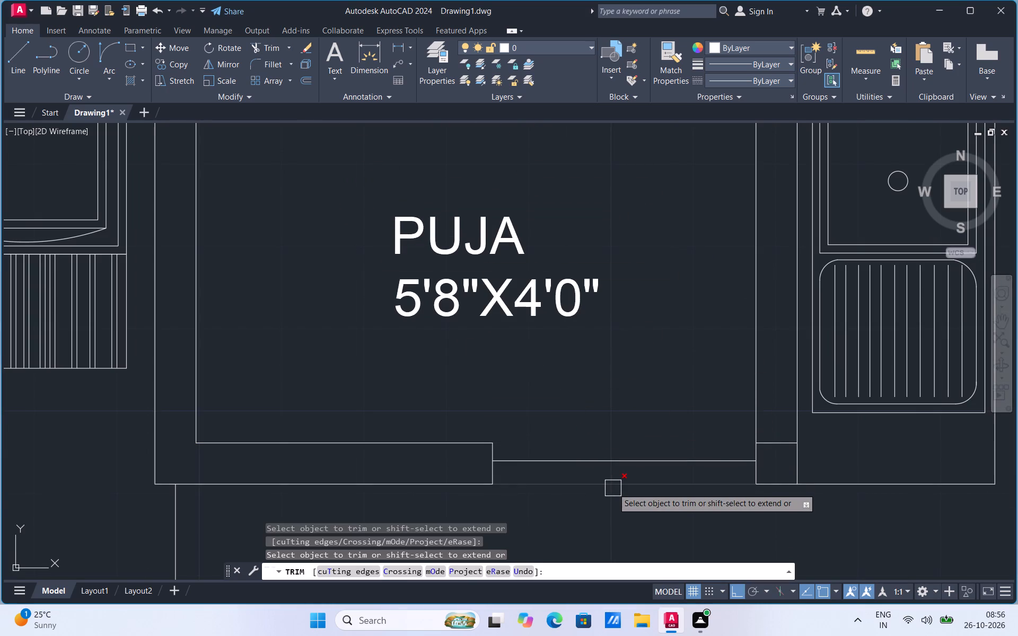
{"action": "left_click", "coordinate": [613, 488]}
{"action": "scroll", "coordinate": [613, 488], "scroll_direction": "down", "scroll_amount": 2}
{"action": "scroll", "coordinate": [672, 476], "scroll_direction": "up", "scroll_amount": 2}
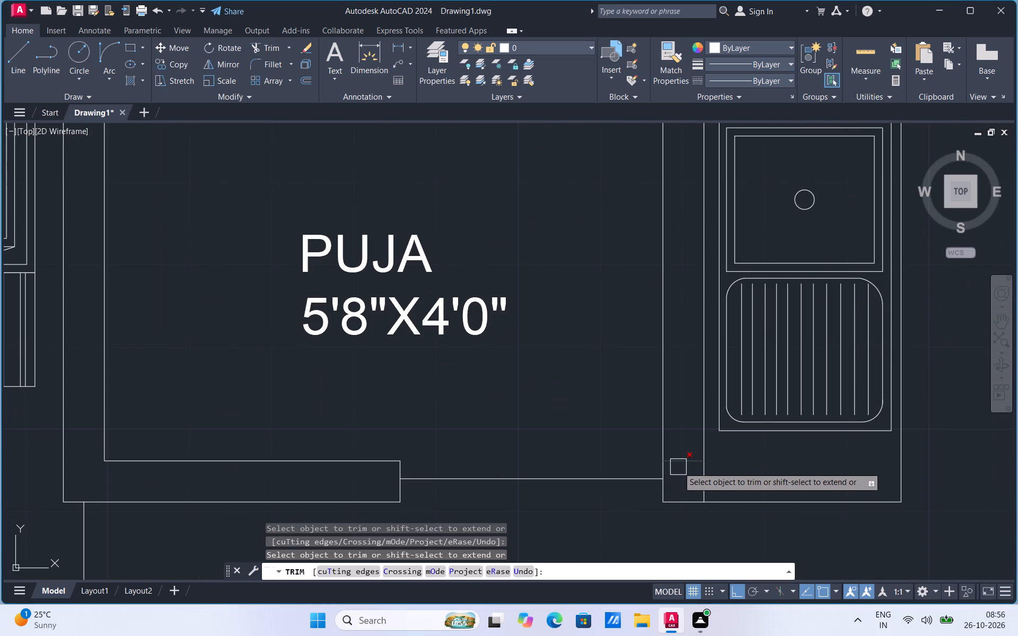
{"action": "left_click", "coordinate": [679, 466]}
{"action": "scroll", "coordinate": [587, 347], "scroll_direction": "down", "scroll_amount": 3}
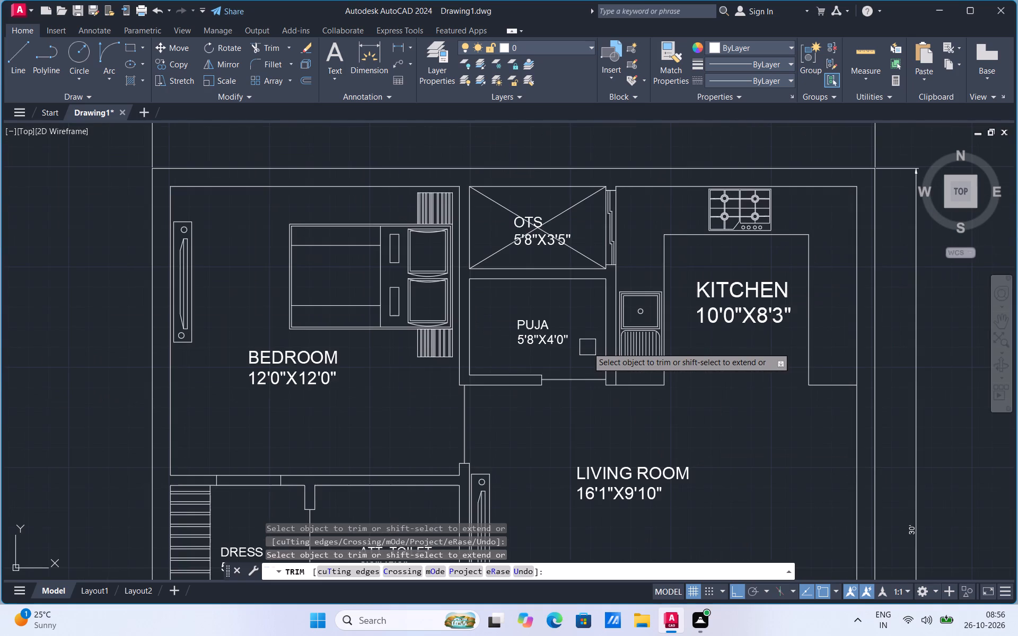
Look over the whole ground floor plan, from the bedroom and kitchen down to the parking, shop and road.
{"action": "scroll", "coordinate": [587, 347], "scroll_direction": "down", "scroll_amount": 2}
{"action": "scroll", "coordinate": [639, 474], "scroll_direction": "up", "scroll_amount": 1}
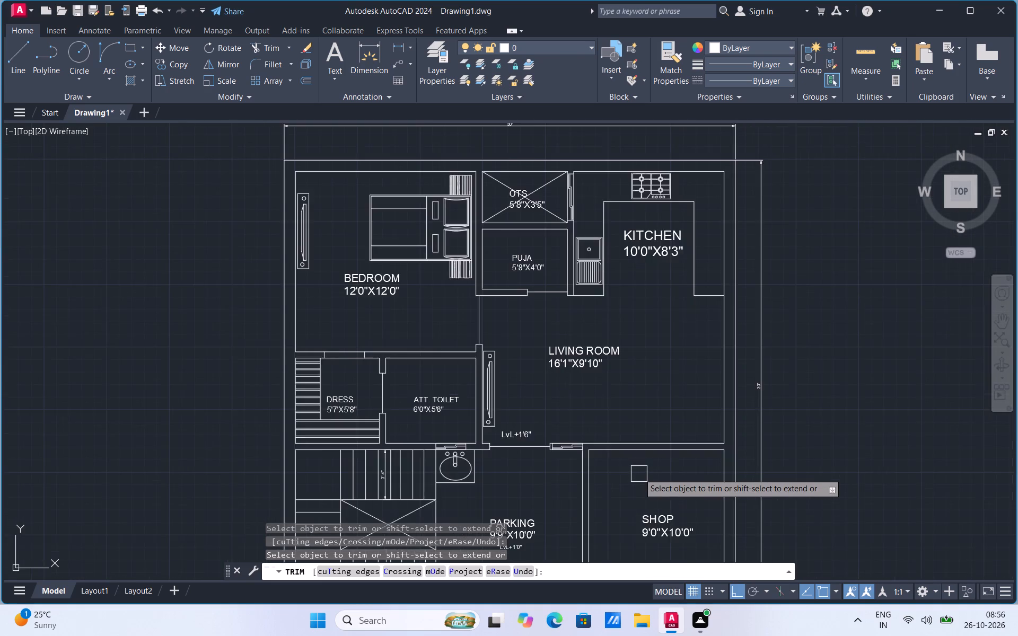
{"action": "scroll", "coordinate": [639, 473], "scroll_direction": "up", "scroll_amount": 1}
{"action": "scroll", "coordinate": [678, 376], "scroll_direction": "down", "scroll_amount": 2}
{"action": "scroll", "coordinate": [658, 439], "scroll_direction": "up", "scroll_amount": 2}
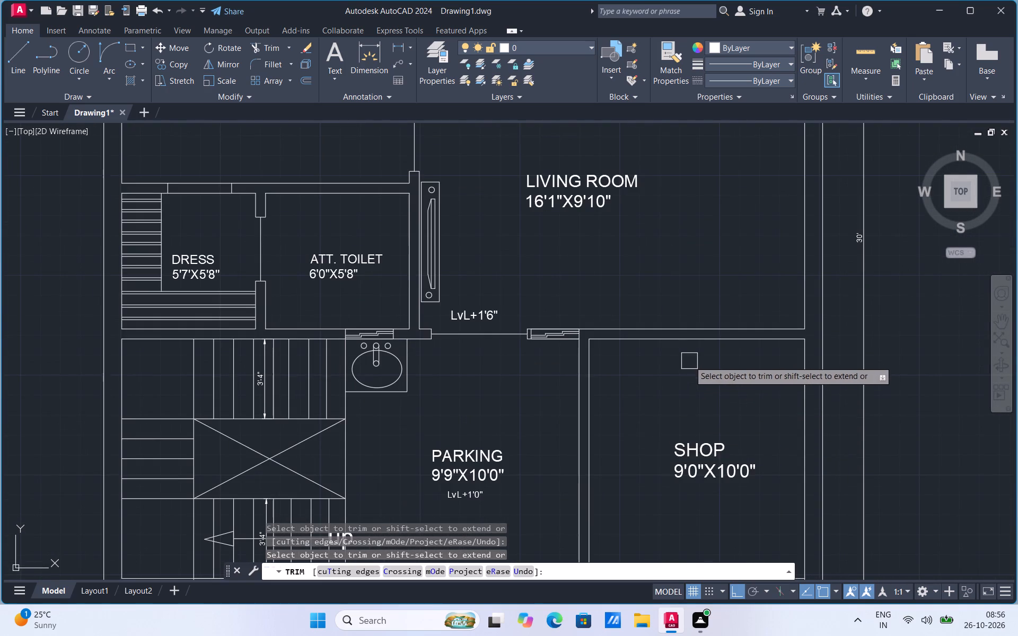
{"action": "scroll", "coordinate": [691, 357], "scroll_direction": "down", "scroll_amount": 2}
{"action": "scroll", "coordinate": [646, 476], "scroll_direction": "up", "scroll_amount": 2}
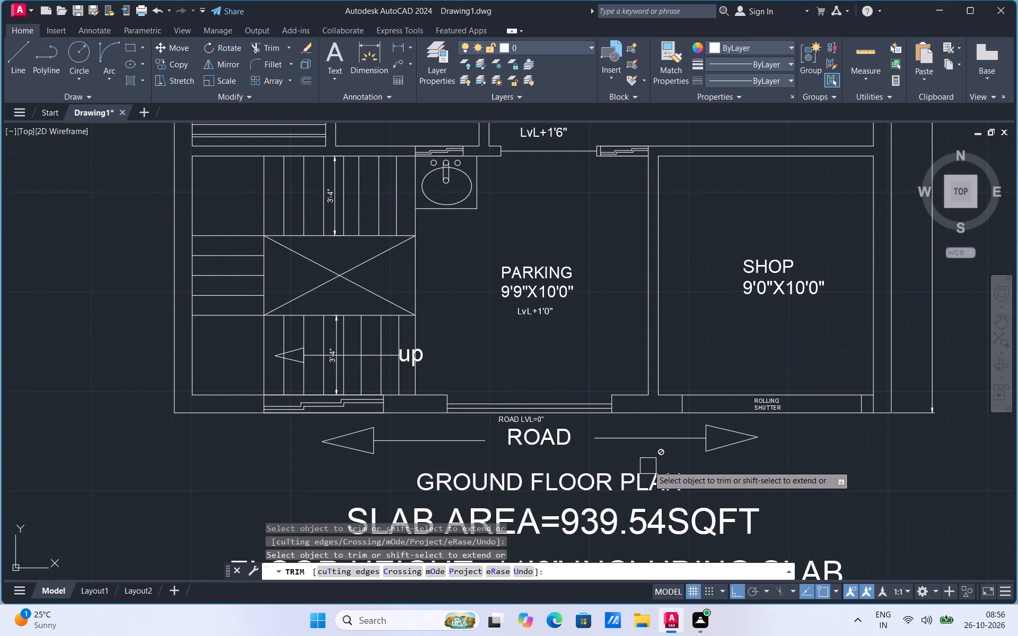
{"action": "scroll", "coordinate": [676, 440], "scroll_direction": "down", "scroll_amount": 1}
{"action": "scroll", "coordinate": [502, 368], "scroll_direction": "up", "scroll_amount": 1}
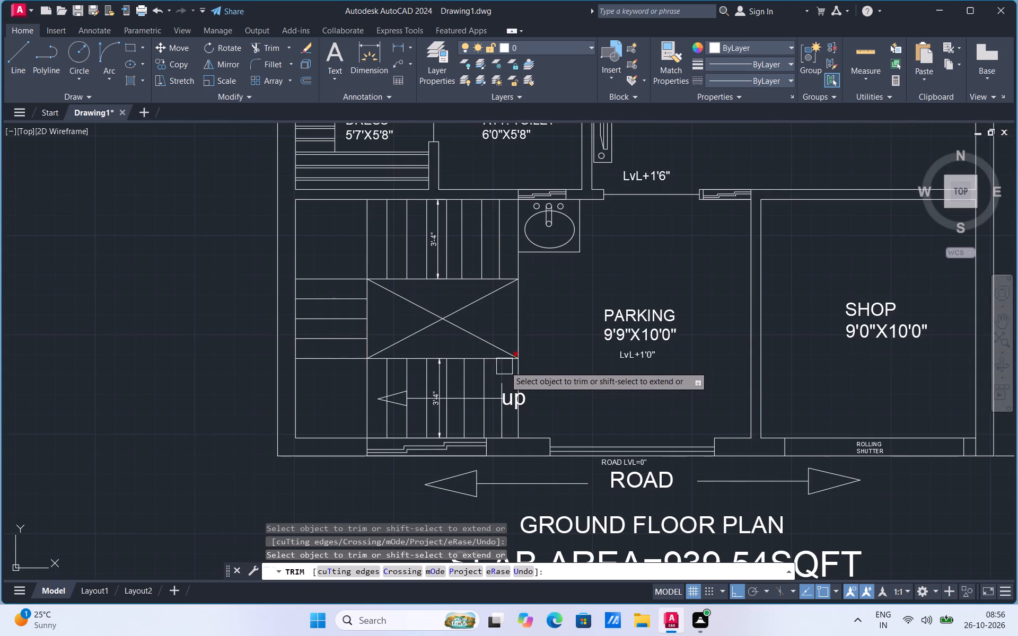
{"action": "scroll", "coordinate": [535, 435], "scroll_direction": "down", "scroll_amount": 1}
{"action": "scroll", "coordinate": [627, 325], "scroll_direction": "up", "scroll_amount": 1}
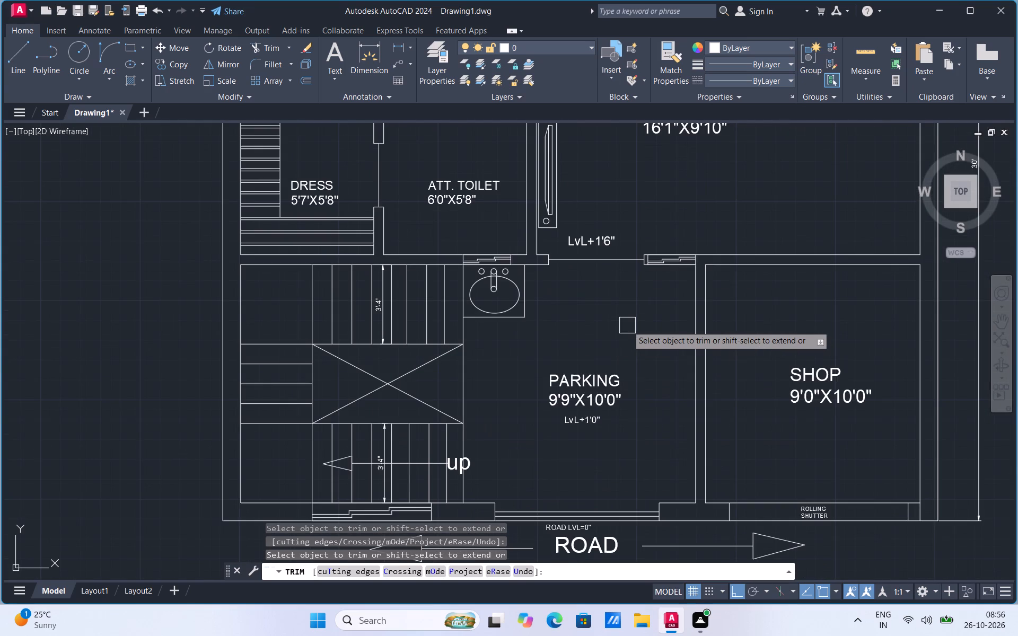
{"action": "scroll", "coordinate": [535, 462], "scroll_direction": "down", "scroll_amount": 2}
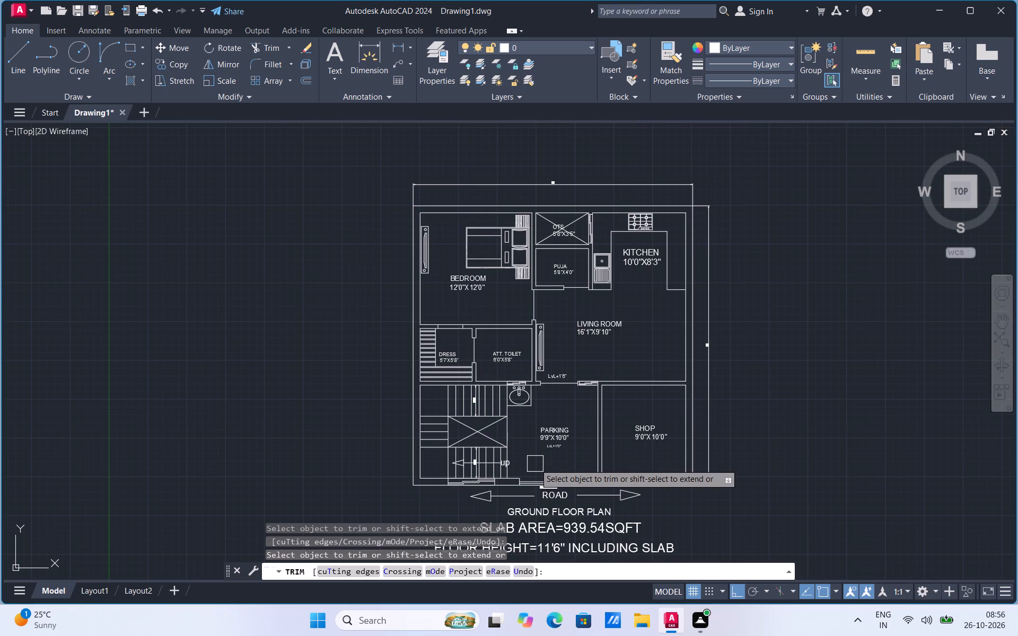
{"action": "scroll", "coordinate": [548, 446], "scroll_direction": "up", "scroll_amount": 2}
{"action": "scroll", "coordinate": [564, 492], "scroll_direction": "down", "scroll_amount": 1}
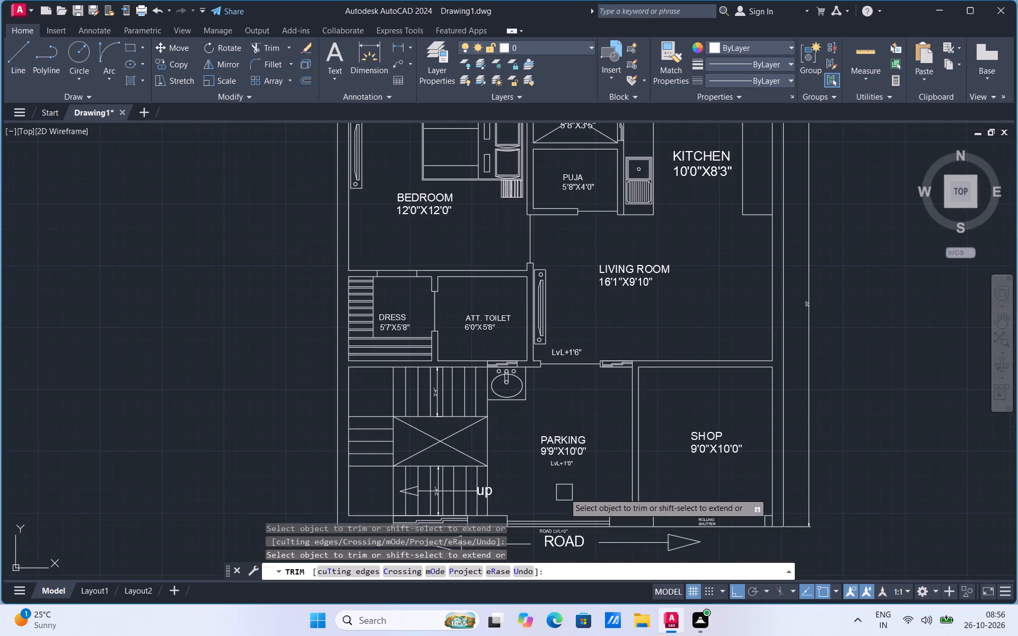
{"action": "scroll", "coordinate": [711, 263], "scroll_direction": "up", "scroll_amount": 2}
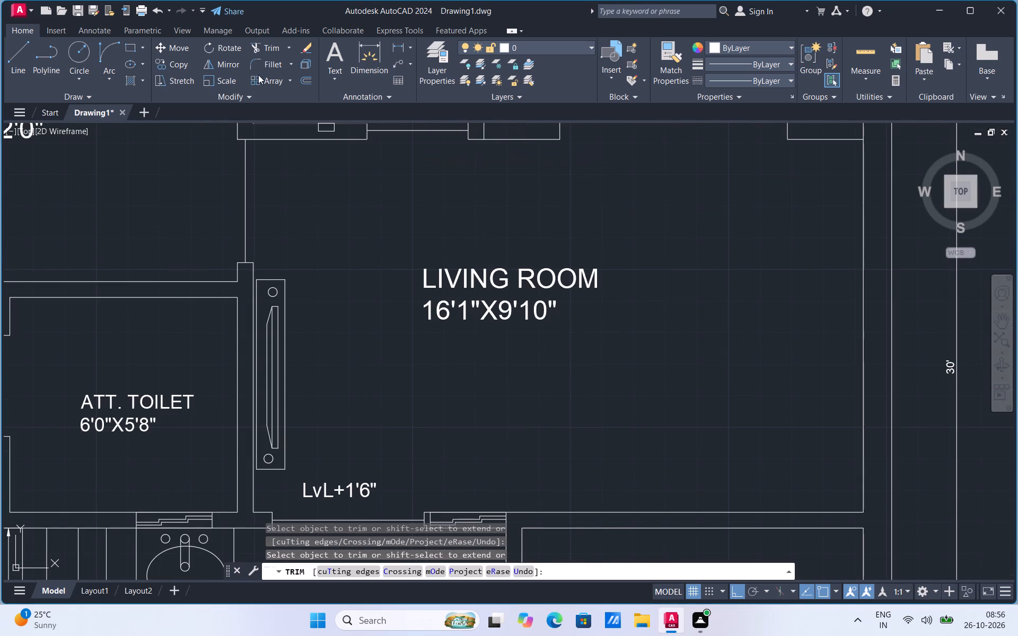
Draw a rectangle about 9'2" long on the living room's lower wall, from just beside the window to the room's right wall.
{"action": "left_click", "coordinate": [140, 46]}
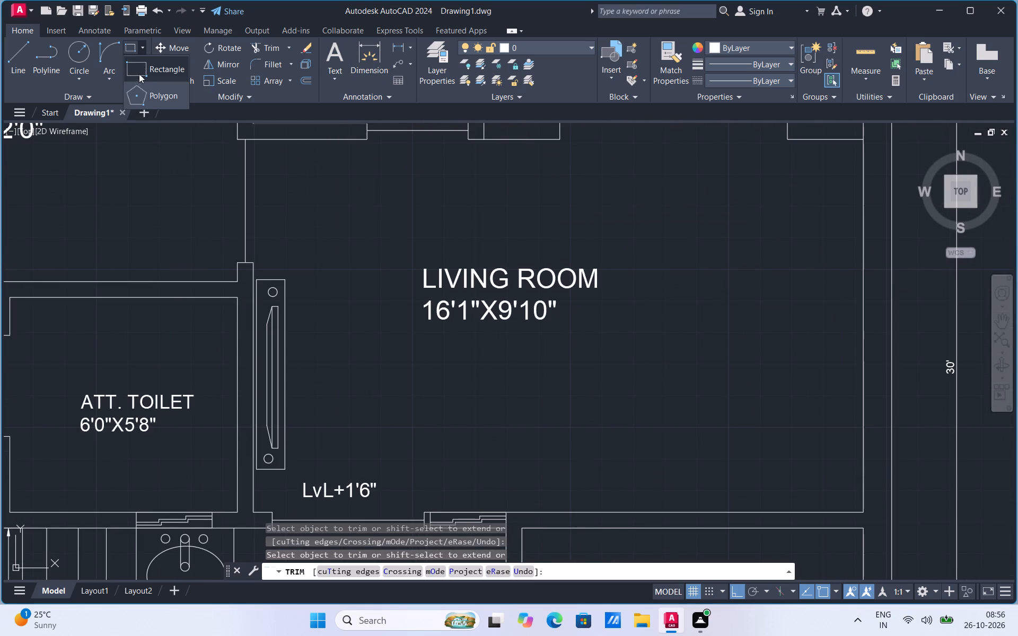
{"action": "left_click", "coordinate": [137, 79]}
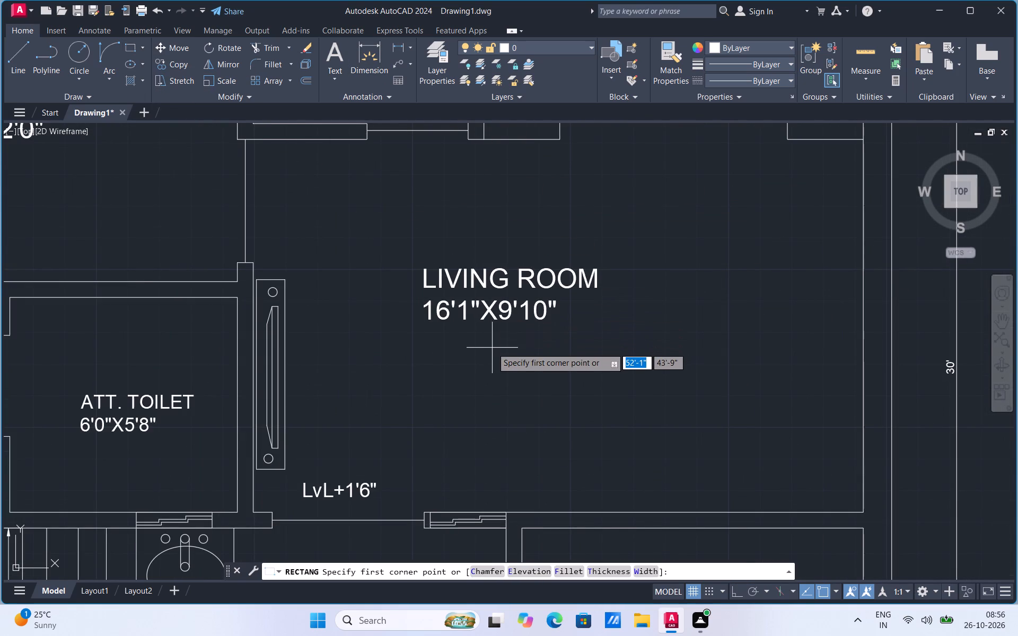
{"action": "scroll", "coordinate": [492, 348], "scroll_direction": "up", "scroll_amount": 1}
{"action": "scroll", "coordinate": [441, 341], "scroll_direction": "down", "scroll_amount": 3}
{"action": "scroll", "coordinate": [442, 379], "scroll_direction": "up", "scroll_amount": 3}
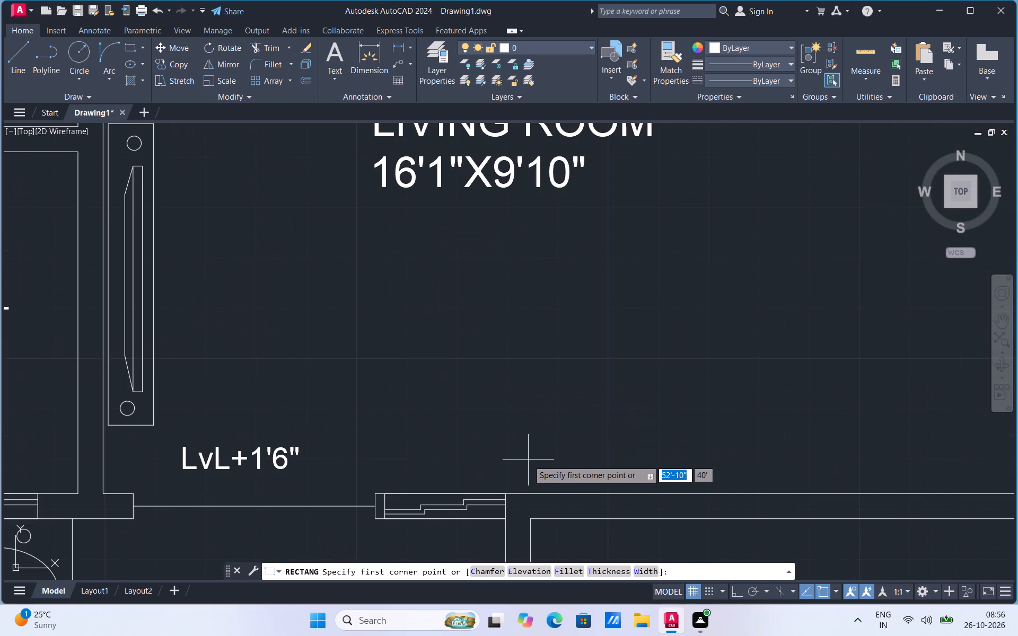
{"action": "scroll", "coordinate": [540, 503], "scroll_direction": "up", "scroll_amount": 2}
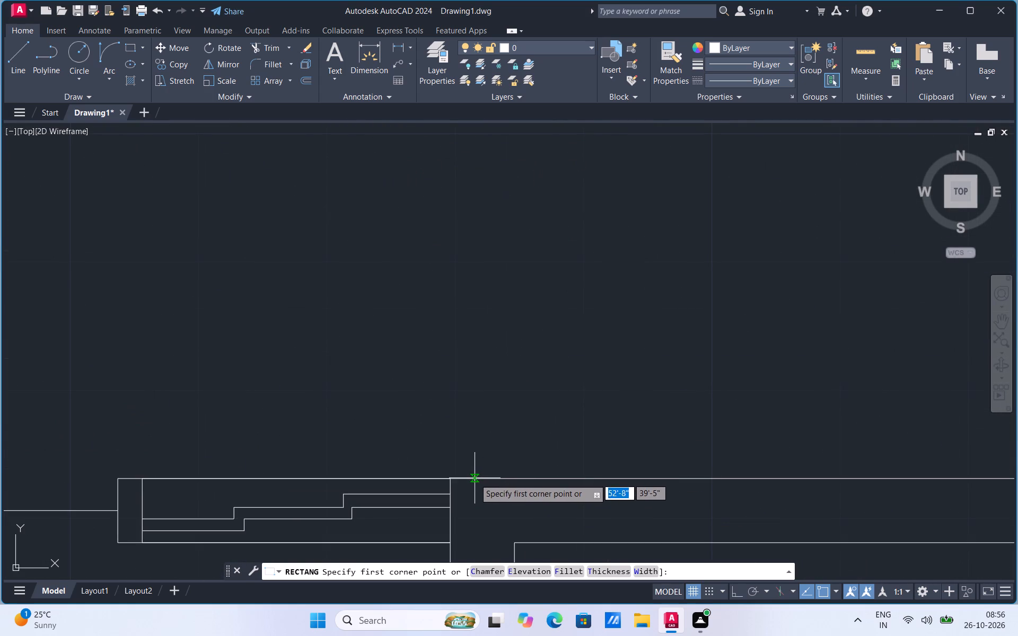
{"action": "left_click", "coordinate": [475, 479]}
{"action": "scroll", "coordinate": [474, 478], "scroll_direction": "down", "scroll_amount": 3}
{"action": "scroll", "coordinate": [746, 403], "scroll_direction": "down", "scroll_amount": 2}
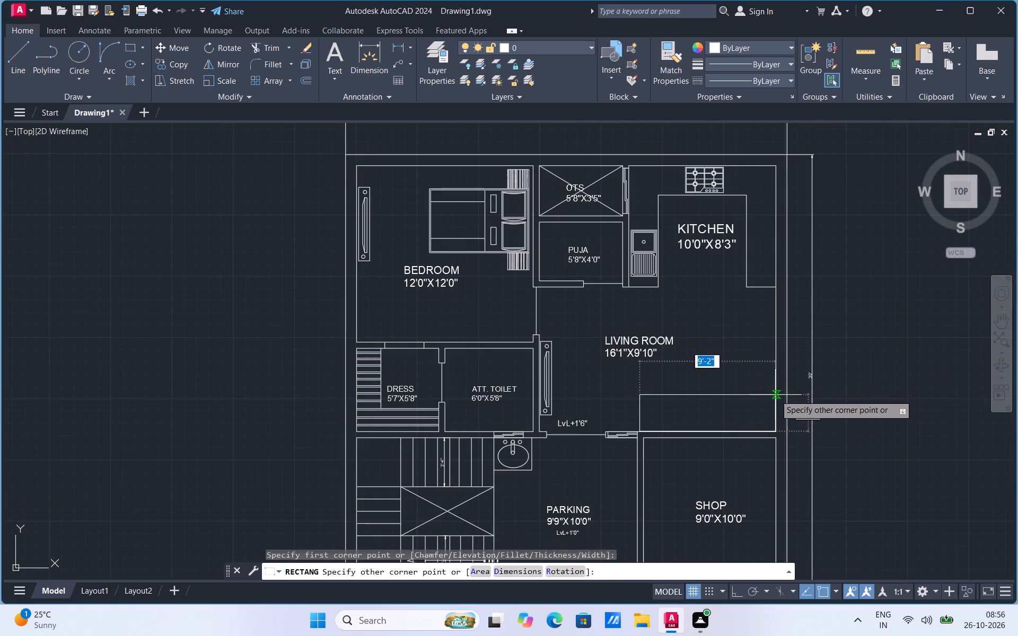
{"action": "left_click", "coordinate": [775, 399]}
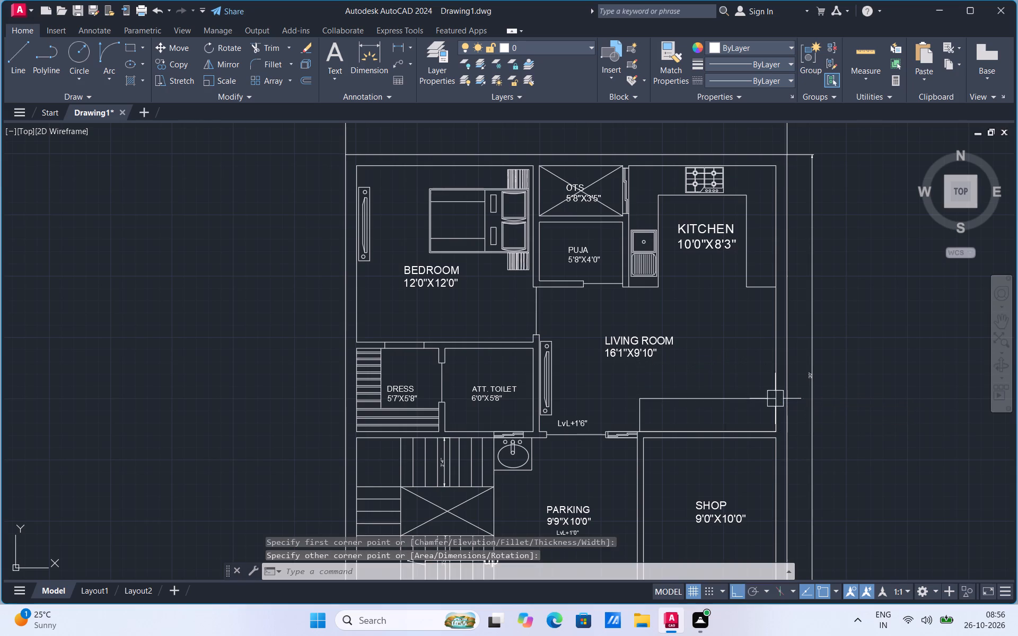
Move the new rectangle out of the living room into the empty space right of the floor plan.
{"action": "left_click", "coordinate": [723, 399]}
{"action": "right_click", "coordinate": [723, 399]}
{"action": "left_click", "coordinate": [758, 172]}
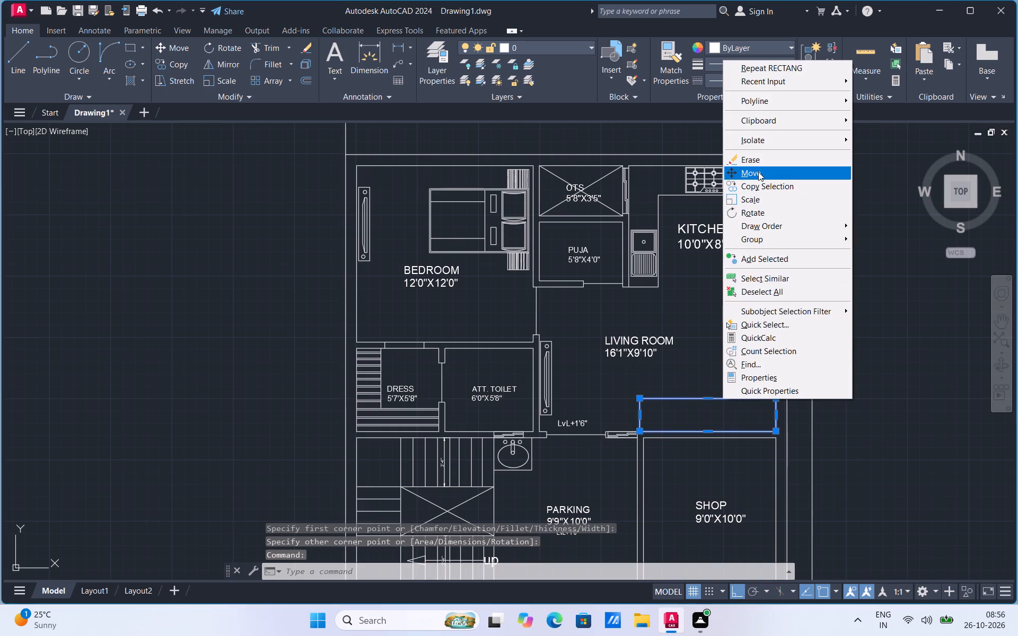
{"action": "left_click", "coordinate": [737, 386]}
{"action": "scroll", "coordinate": [615, 411], "scroll_direction": "down", "scroll_amount": 2}
{"action": "left_click", "coordinate": [789, 402]}
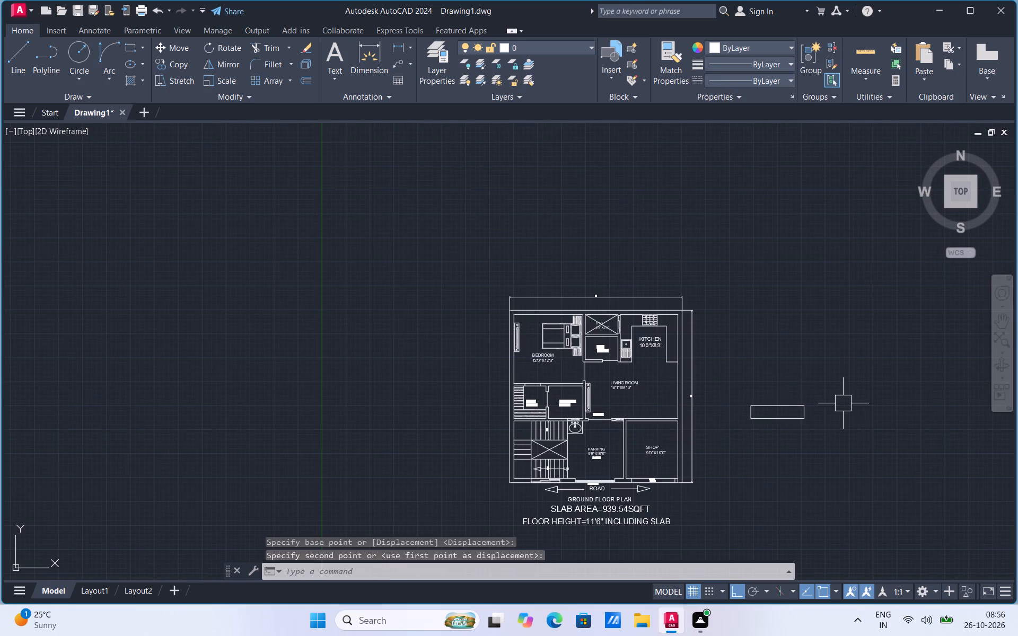
Draw a rectangle about 2'6" wide and 2'7" high upward from the long rectangle's upper-right corner.
{"action": "scroll", "coordinate": [843, 403], "scroll_direction": "up", "scroll_amount": 1}
{"action": "left_click", "coordinate": [144, 48]}
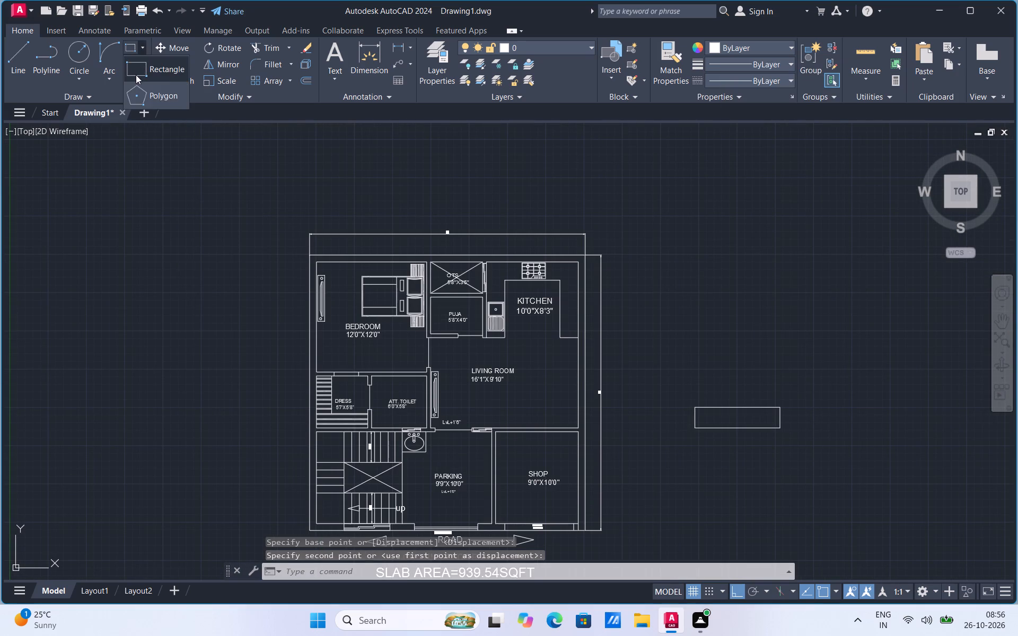
{"action": "left_click", "coordinate": [136, 75]}
{"action": "scroll", "coordinate": [238, 119], "scroll_direction": "up", "scroll_amount": 1}
{"action": "left_click", "coordinate": [779, 407]}
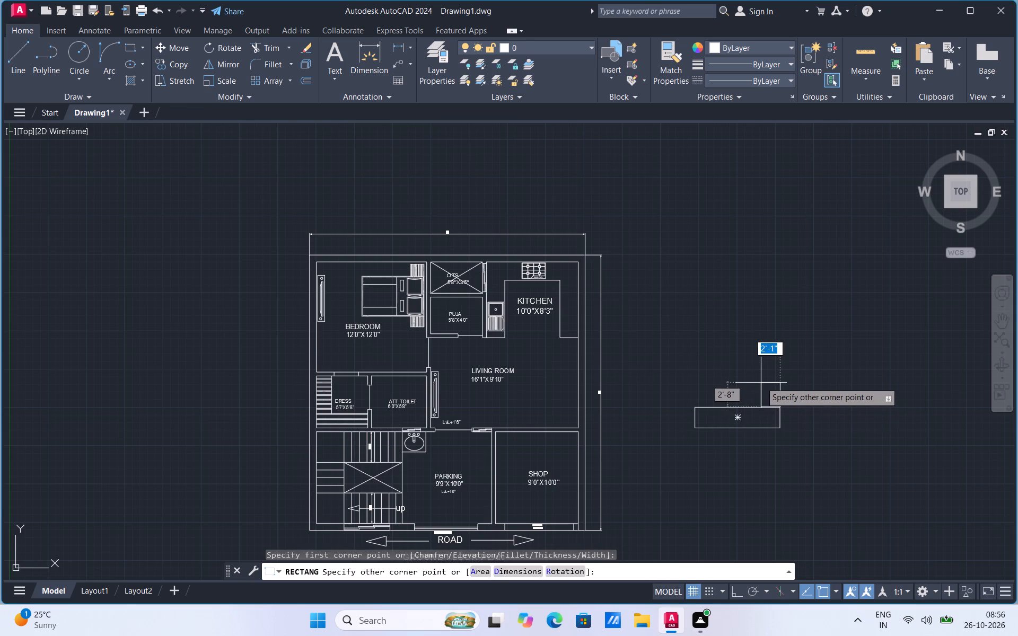
{"action": "scroll", "coordinate": [760, 382], "scroll_direction": "up", "scroll_amount": 1}
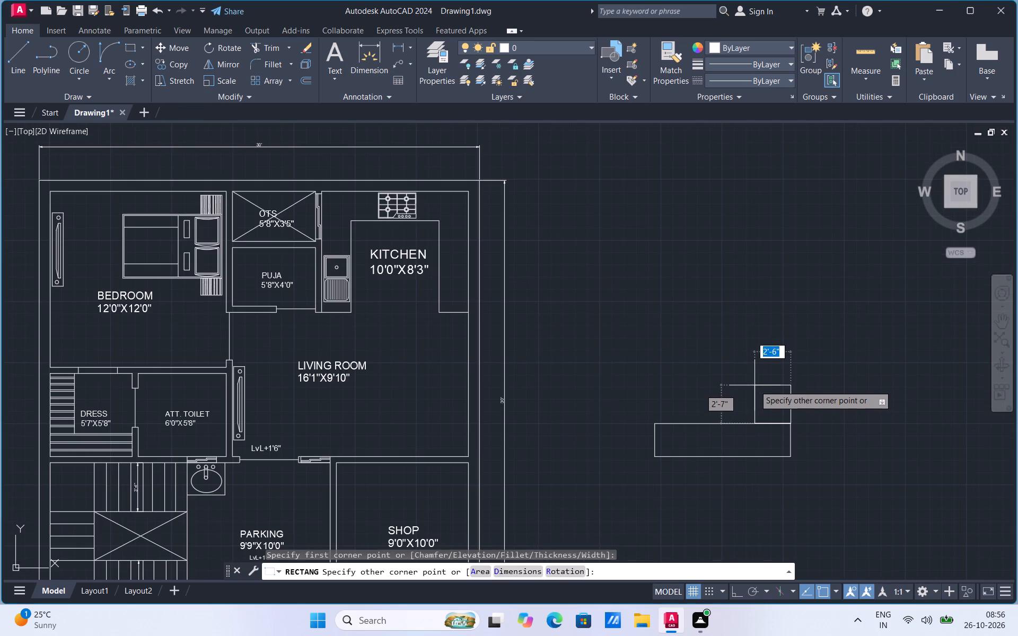
{"action": "left_click", "coordinate": [754, 387]}
Explode both the small upper rectangle and the long rectangle into separate lines.
{"action": "scroll", "coordinate": [783, 425], "scroll_direction": "up", "scroll_amount": 2}
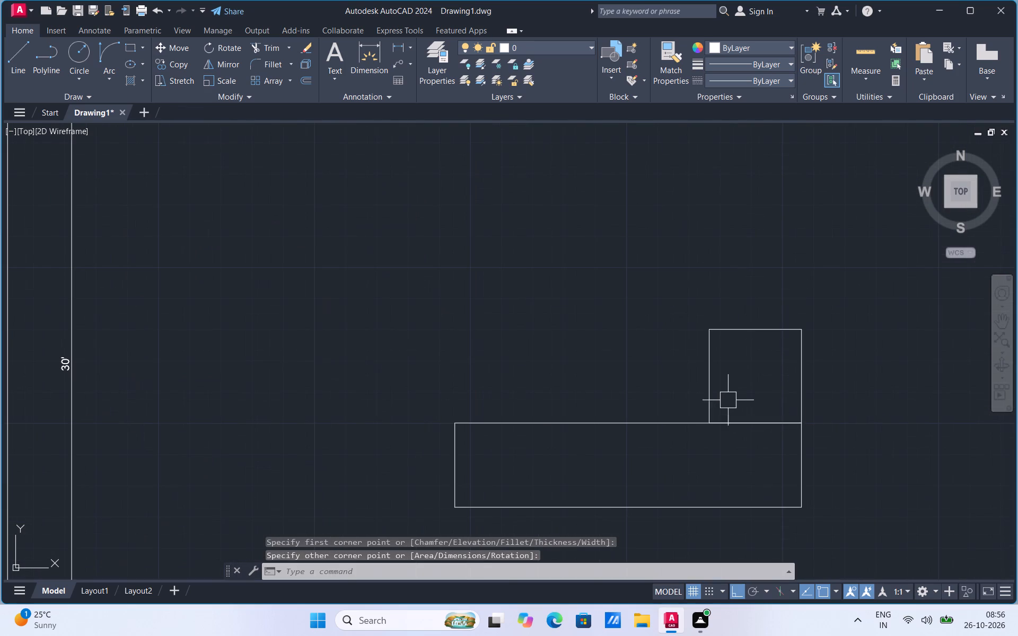
{"action": "left_click", "coordinate": [712, 397]}
{"action": "type", "text": "EX"}
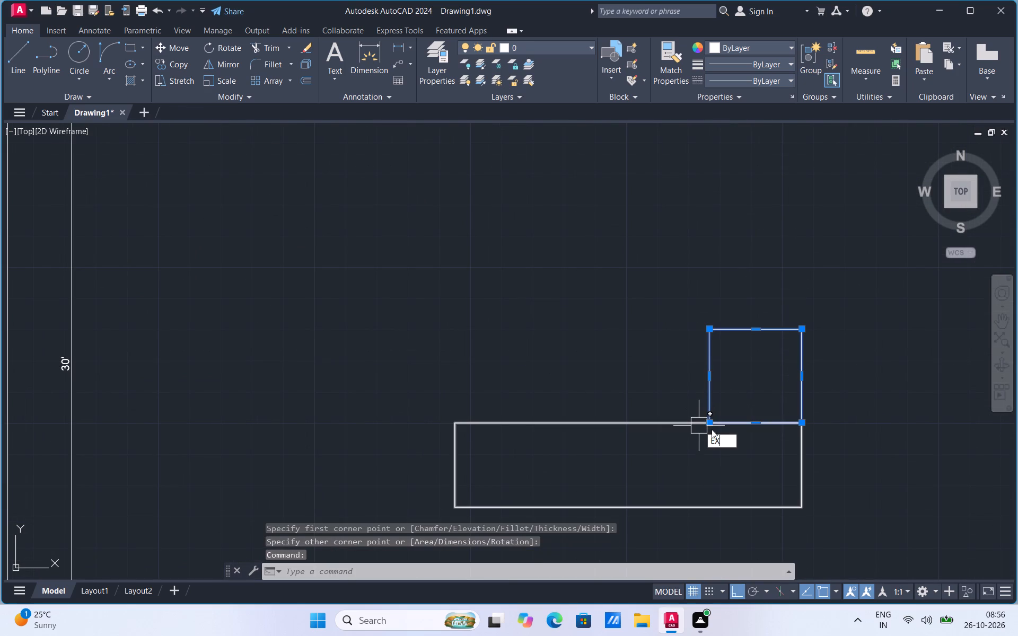
{"action": "left_click_drag", "start_coordinate": [741, 466], "coordinate": [735, 466]}
{"action": "left_click", "coordinate": [669, 423]}
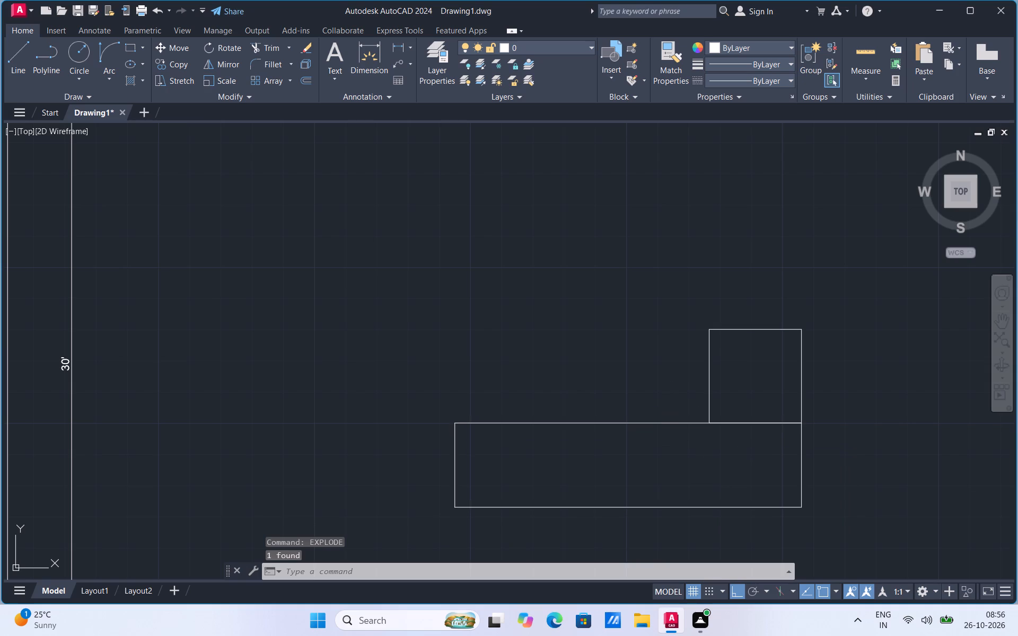
{"action": "type", "text": "EX"}
{"action": "left_click", "coordinate": [708, 461]}
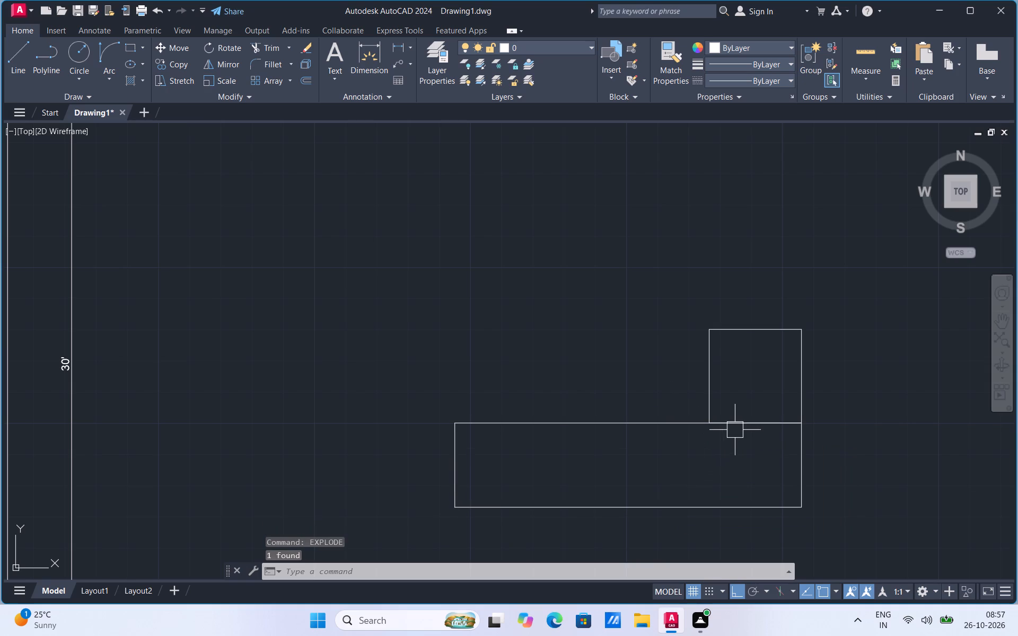
Erase the small rectangle's bottom edge and the long rectangle's top edge.
{"action": "left_click", "coordinate": [736, 430]}
{"action": "key", "text": "Delete"}
{"action": "key", "text": "Delete"}
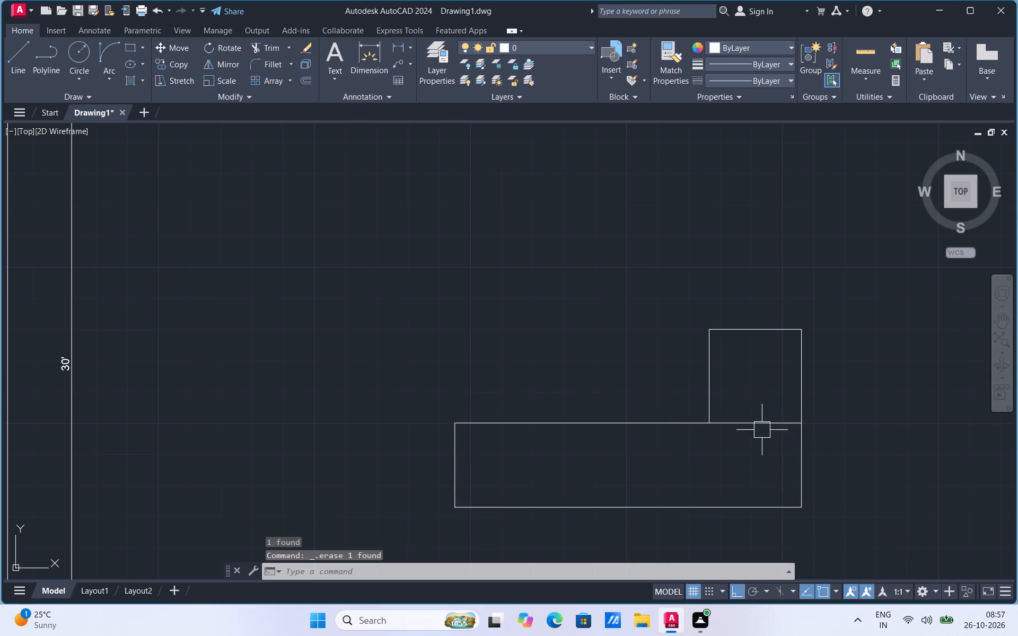
{"action": "left_click", "coordinate": [762, 426]}
{"action": "key", "text": "Delete"}
Draw a 6'10" horizontal line from the top of the long part's left edge to the small part's lower-left corner.
{"action": "left_click", "coordinate": [18, 61]}
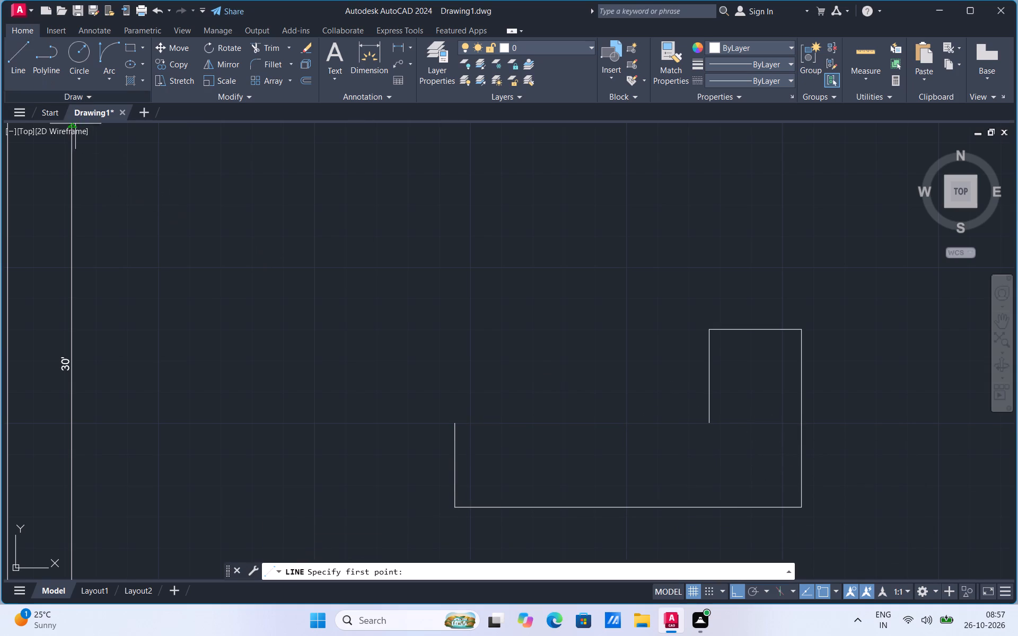
{"action": "left_click", "coordinate": [452, 424]}
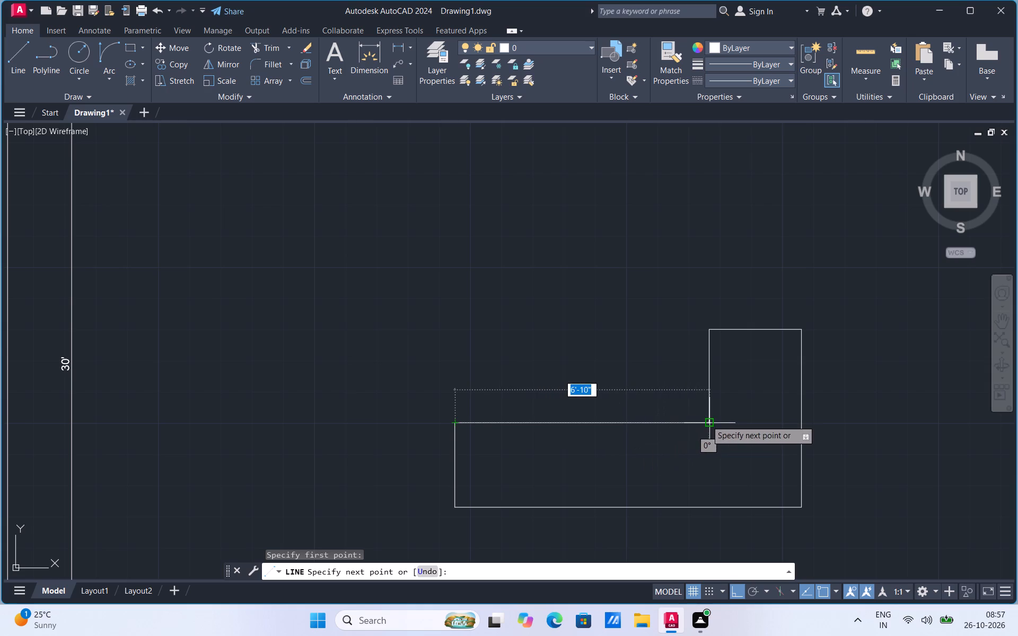
{"action": "left_click", "coordinate": [707, 420]}
{"action": "key", "text": "Escape"}
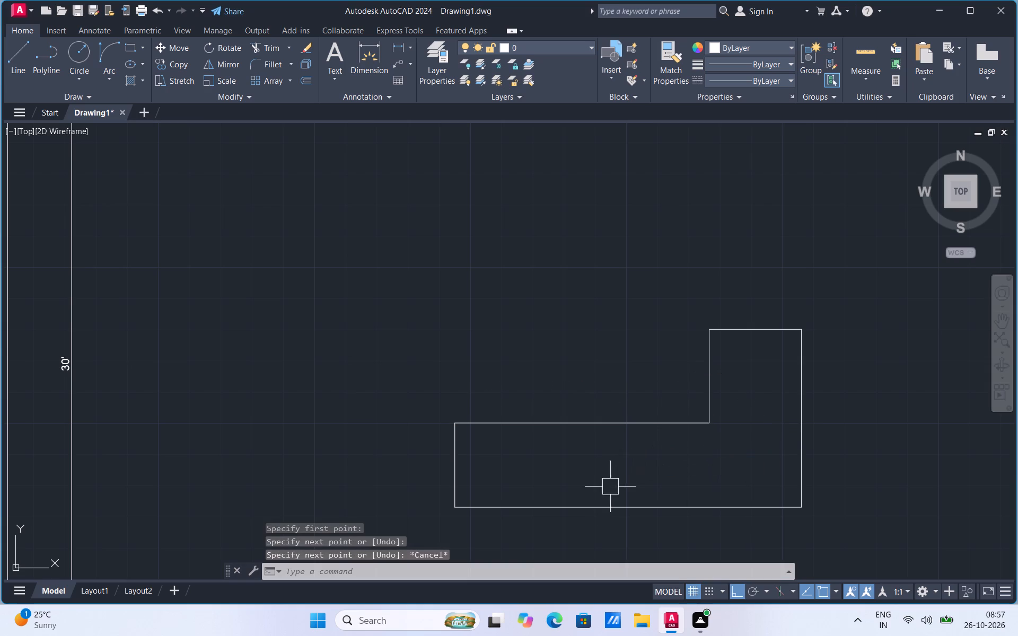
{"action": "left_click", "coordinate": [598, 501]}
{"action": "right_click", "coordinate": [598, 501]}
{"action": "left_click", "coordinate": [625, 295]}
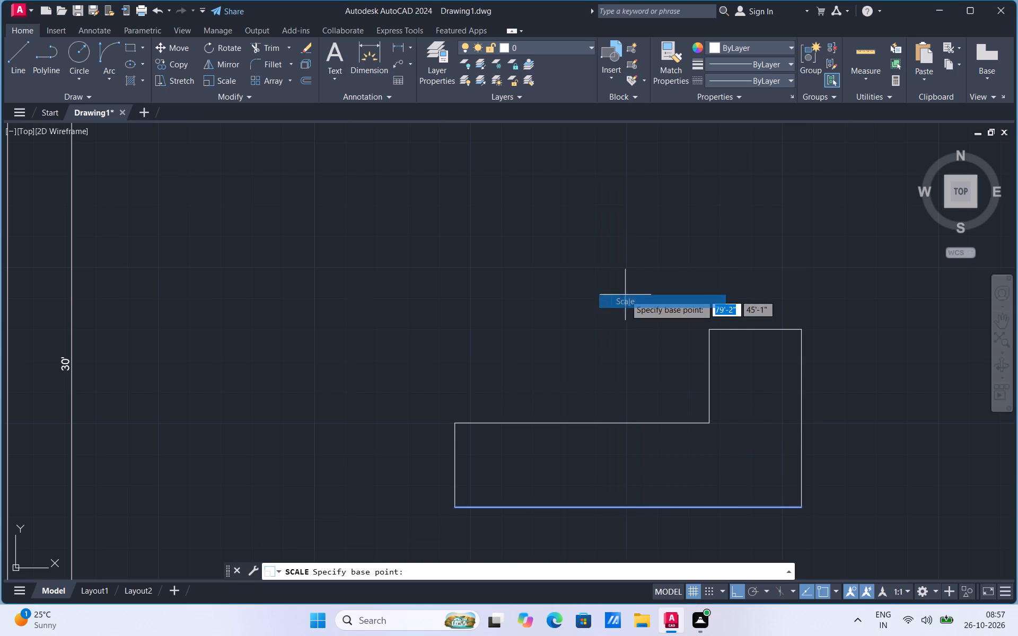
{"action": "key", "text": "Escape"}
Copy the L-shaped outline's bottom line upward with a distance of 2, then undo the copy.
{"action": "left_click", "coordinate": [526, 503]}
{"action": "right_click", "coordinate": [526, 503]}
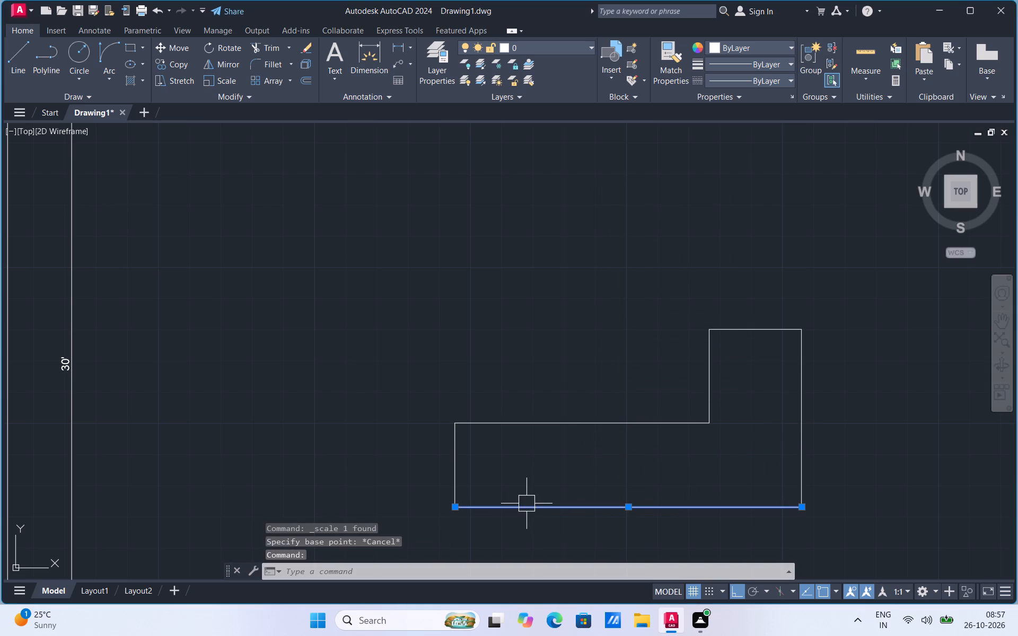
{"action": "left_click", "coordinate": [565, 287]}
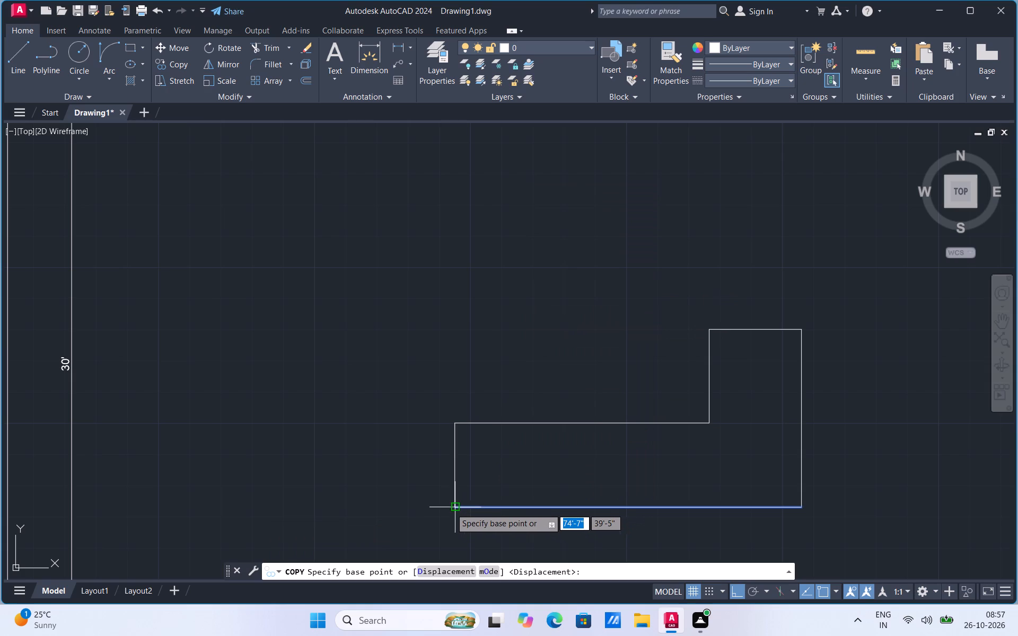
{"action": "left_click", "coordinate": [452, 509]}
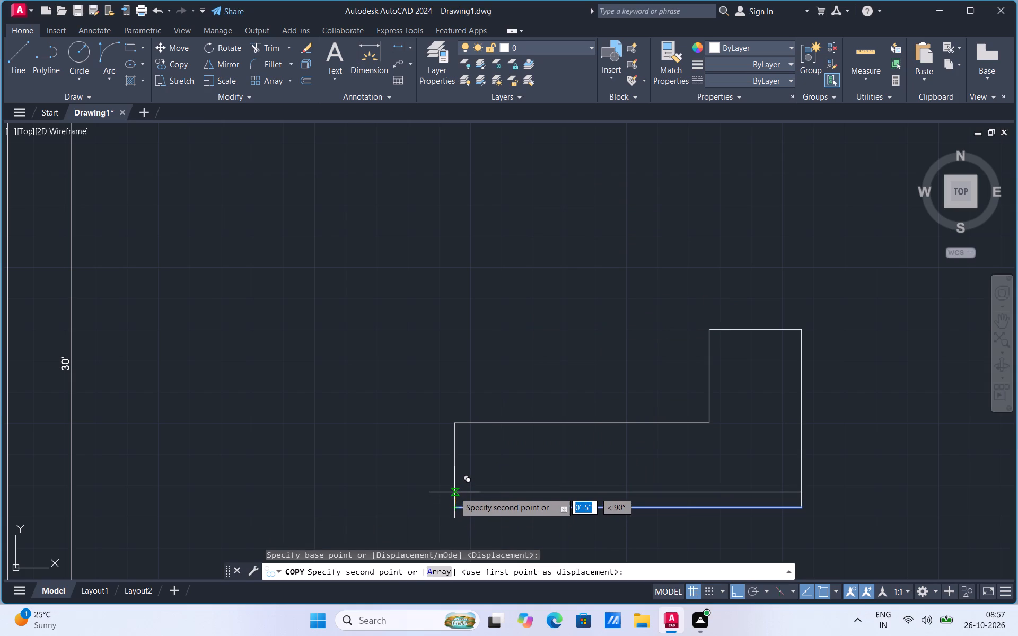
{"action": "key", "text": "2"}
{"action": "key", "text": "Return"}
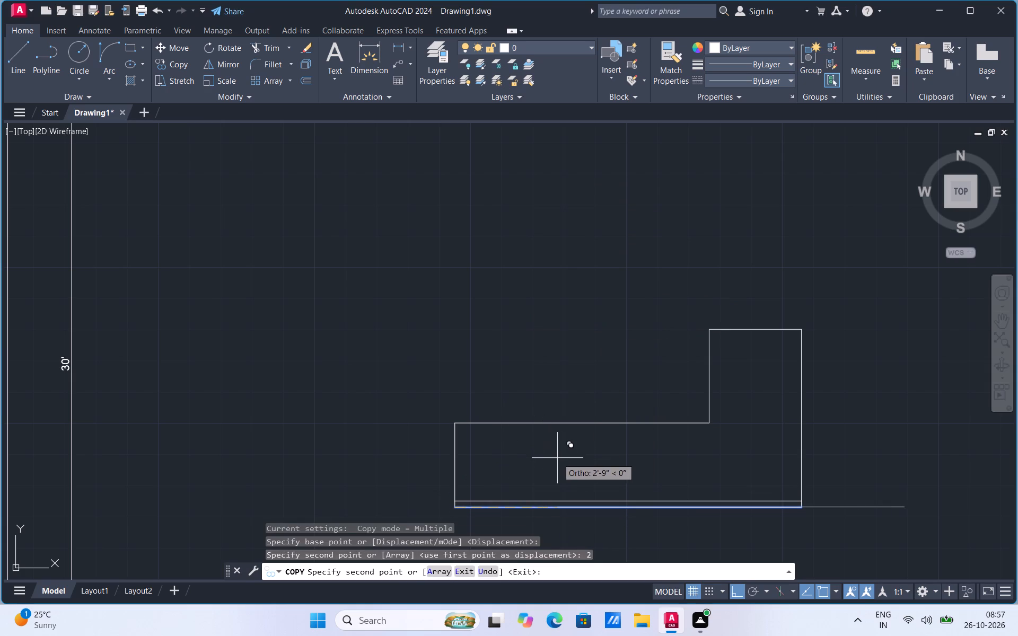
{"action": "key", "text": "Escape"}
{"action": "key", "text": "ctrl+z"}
Copy the L-shaped outline's bottom line 6" upward.
{"action": "left_click", "coordinate": [506, 507]}
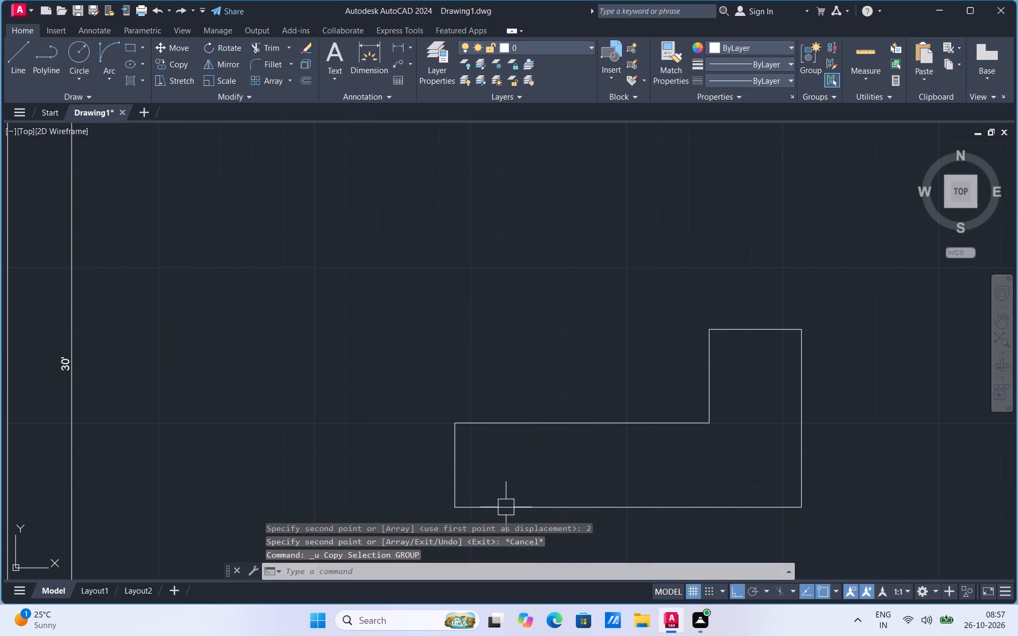
{"action": "right_click", "coordinate": [506, 508]}
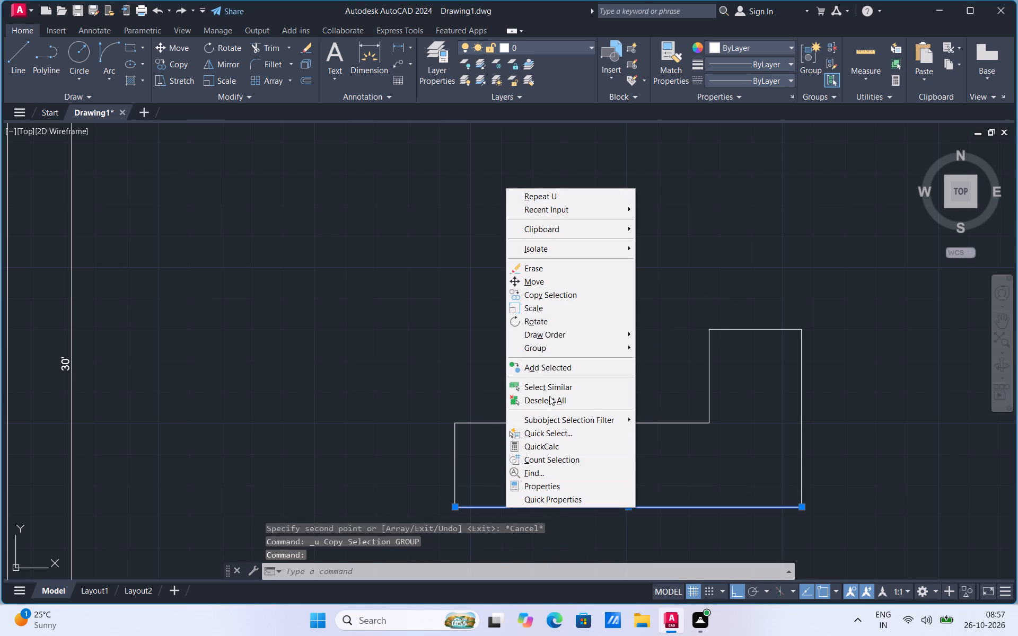
{"action": "left_click", "coordinate": [548, 299]}
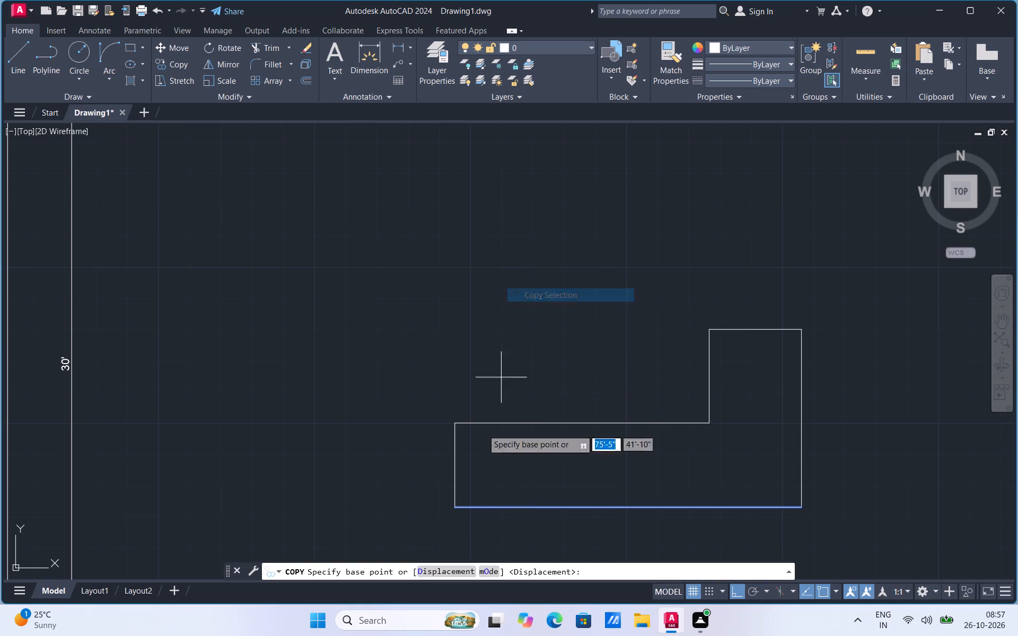
{"action": "left_click", "coordinate": [457, 507]}
{"action": "key", "text": "6"}
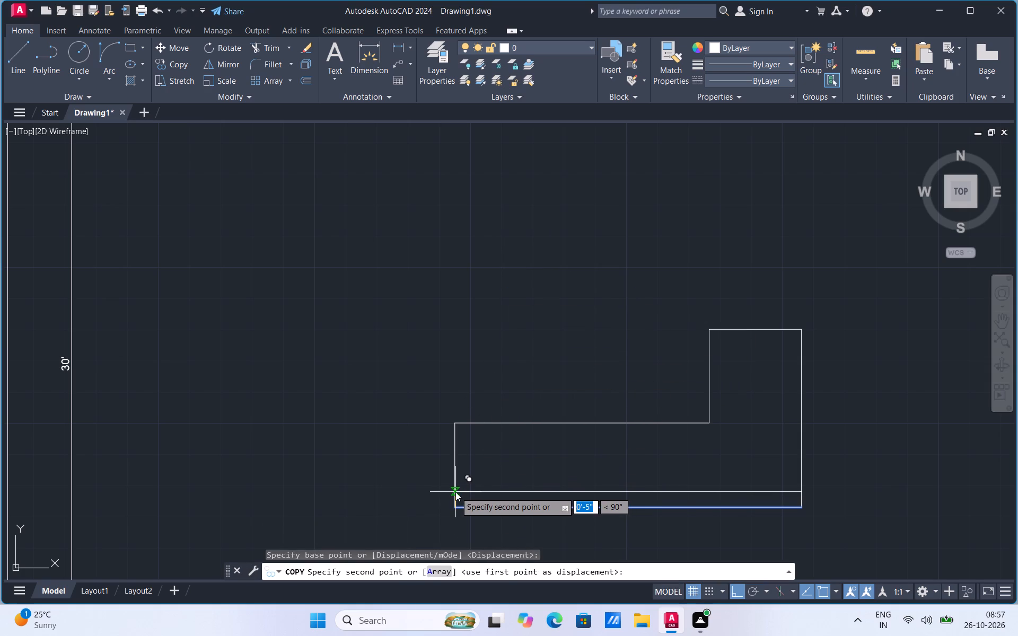
{"action": "key", "text": "Return"}
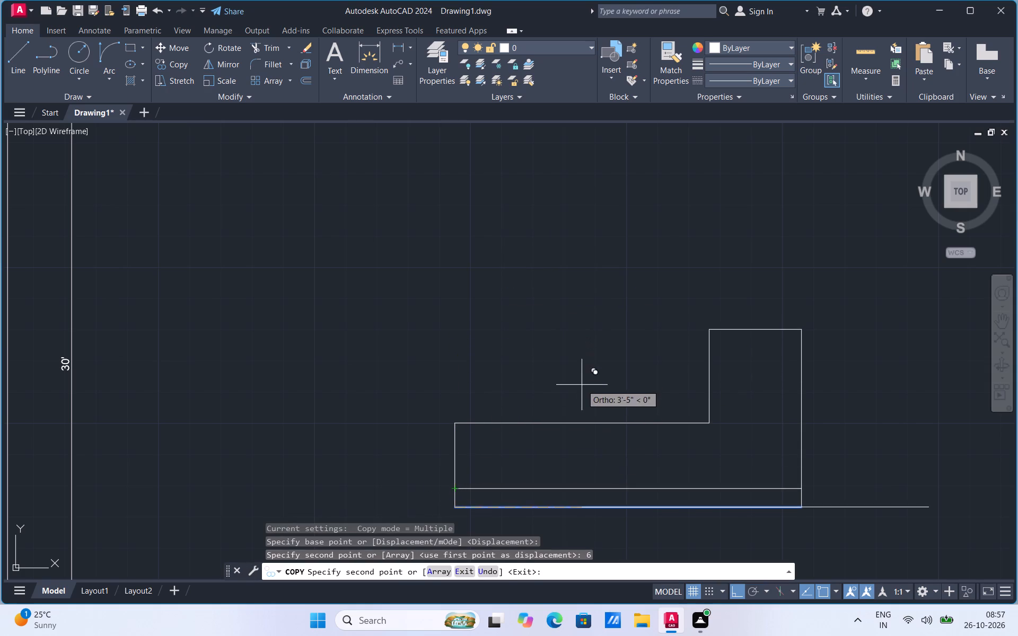
{"action": "key", "text": "Escape"}
Replace the outline's two right-edge segments with one continuous vertical line from the lower-right corner to the upper-right corner.
{"action": "left_click", "coordinate": [802, 425]}
{"action": "right_click", "coordinate": [802, 425]}
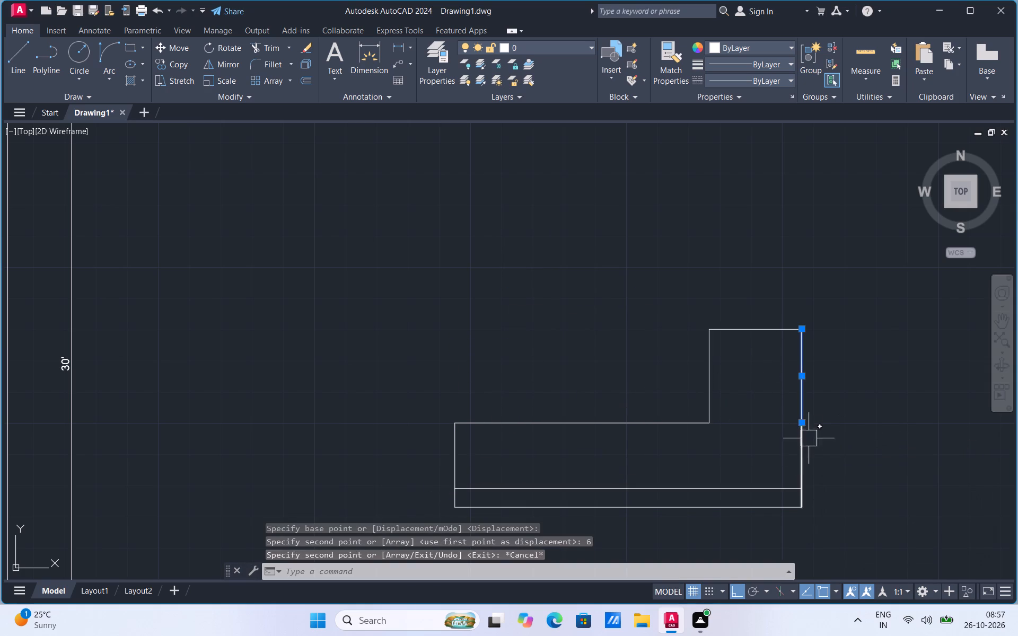
{"action": "left_click", "coordinate": [803, 450]}
{"action": "key", "text": "Delete"}
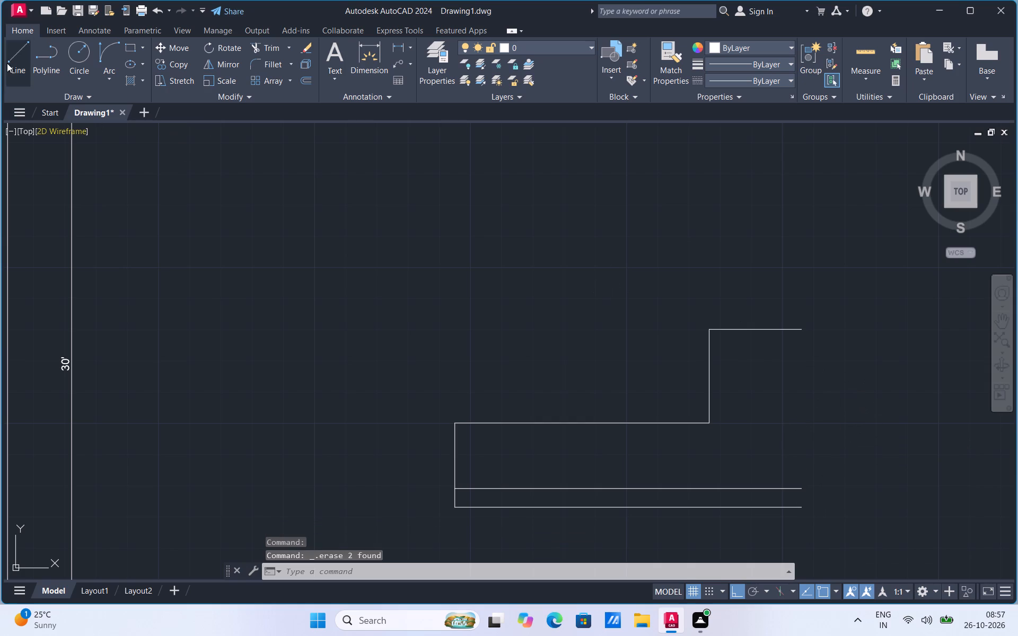
{"action": "left_click", "coordinate": [14, 66]}
{"action": "left_click", "coordinate": [804, 506]}
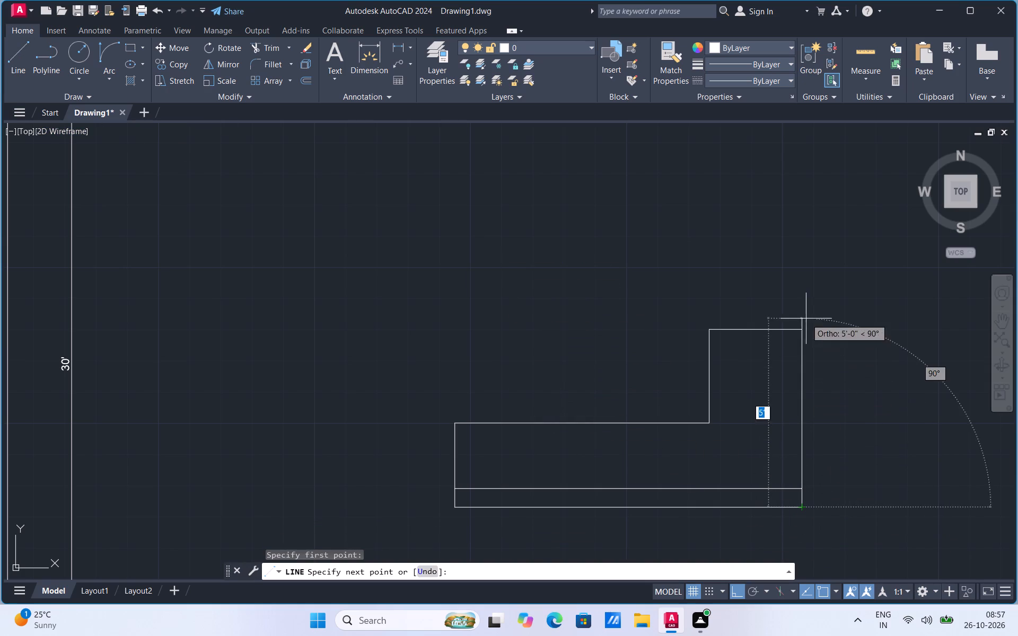
{"action": "left_click", "coordinate": [800, 328]}
{"action": "key", "text": "Escape"}
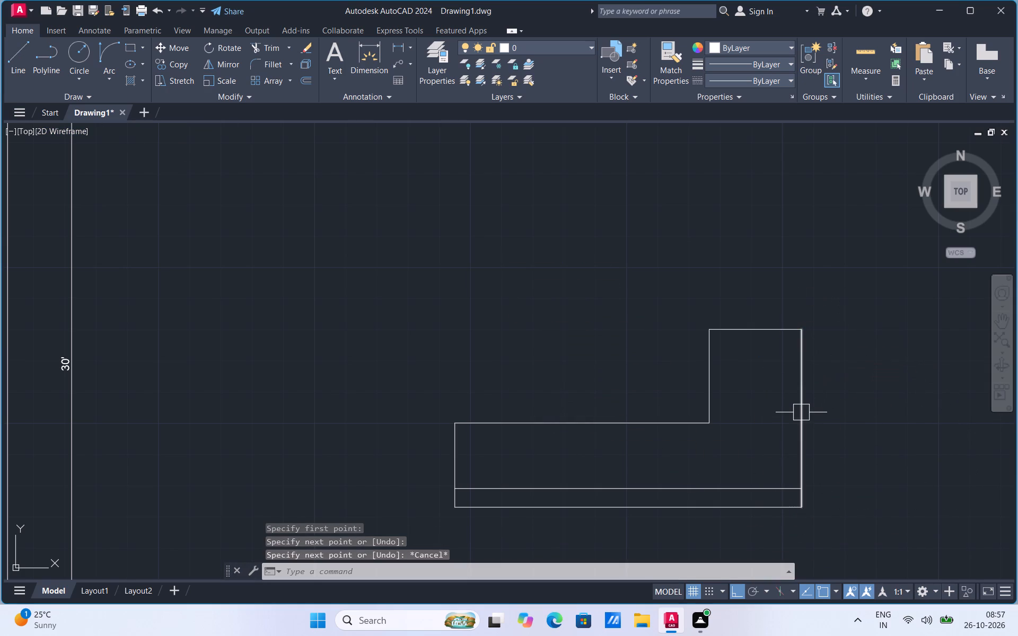
Copy the outline's right edge 6" inward to the left.
{"action": "left_click", "coordinate": [798, 414]}
{"action": "right_click", "coordinate": [798, 414]}
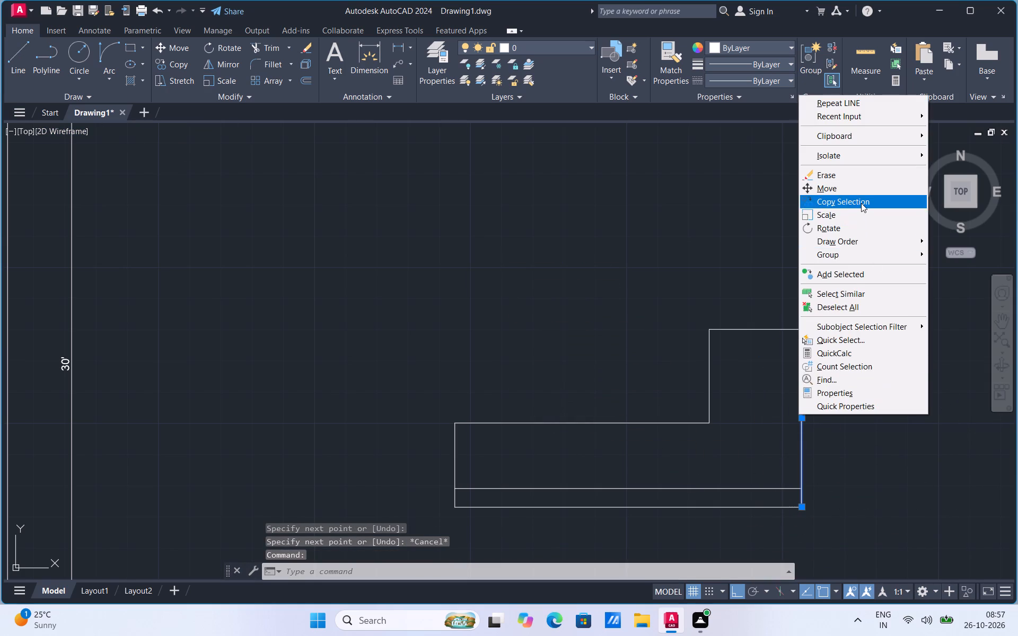
{"action": "left_click", "coordinate": [861, 203]}
{"action": "left_click", "coordinate": [800, 509]}
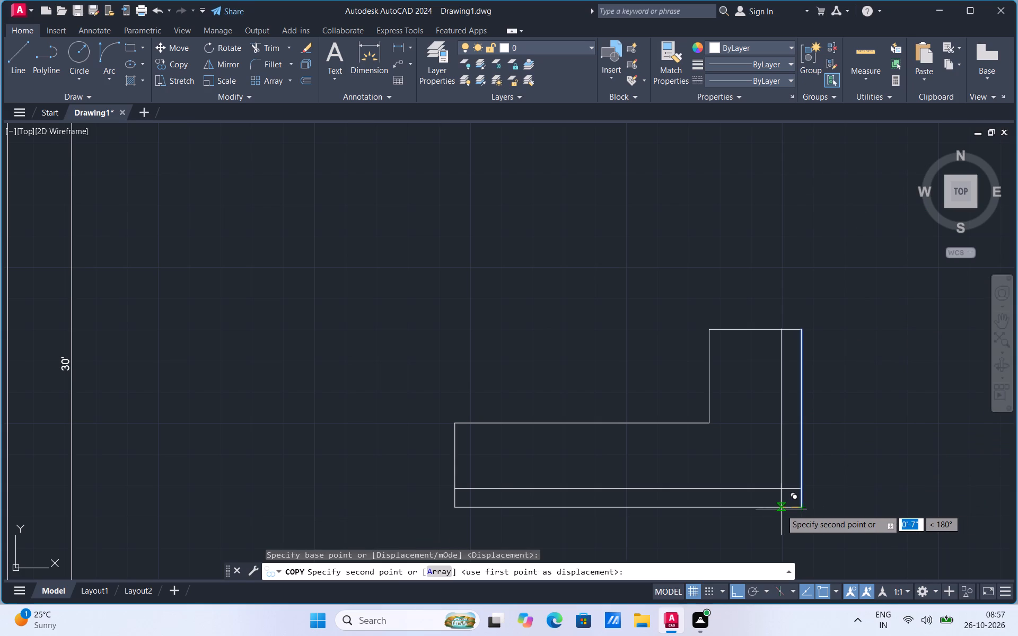
{"action": "key", "text": "6"}
{"action": "key", "text": "Return"}
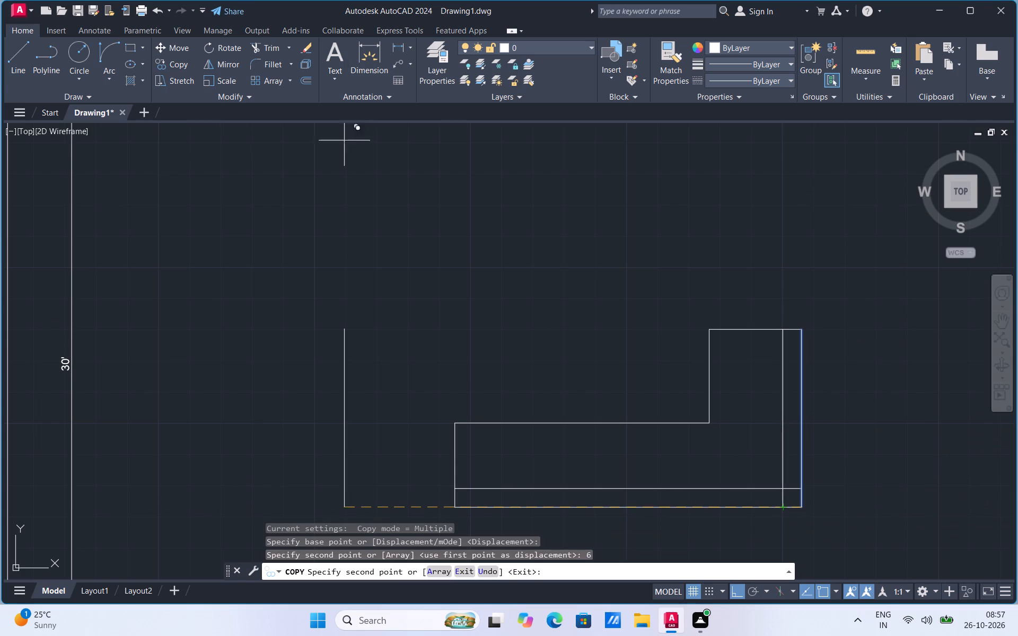
{"action": "key", "text": "Escape"}
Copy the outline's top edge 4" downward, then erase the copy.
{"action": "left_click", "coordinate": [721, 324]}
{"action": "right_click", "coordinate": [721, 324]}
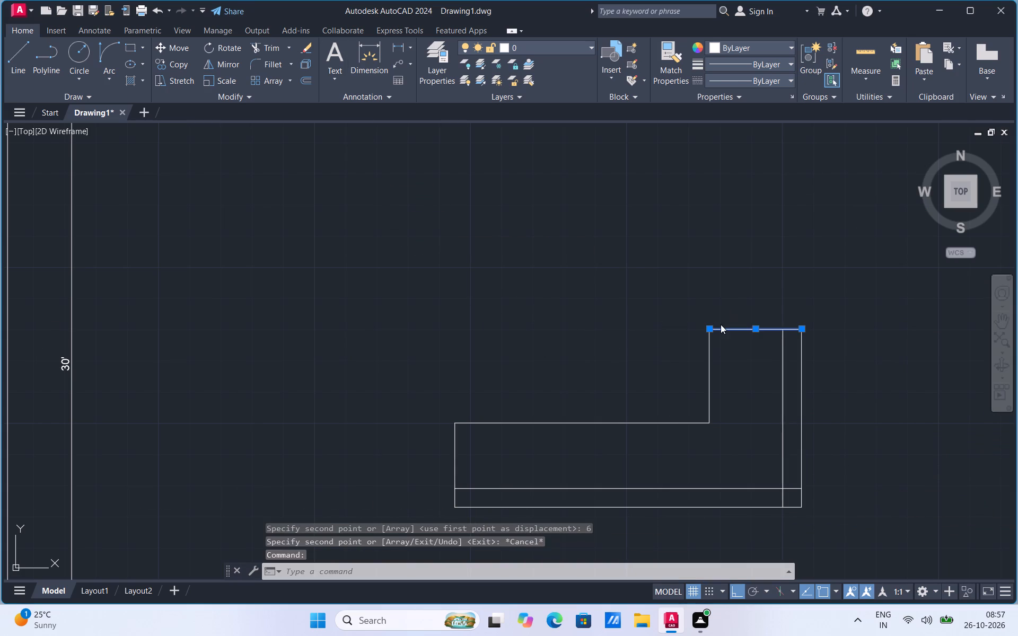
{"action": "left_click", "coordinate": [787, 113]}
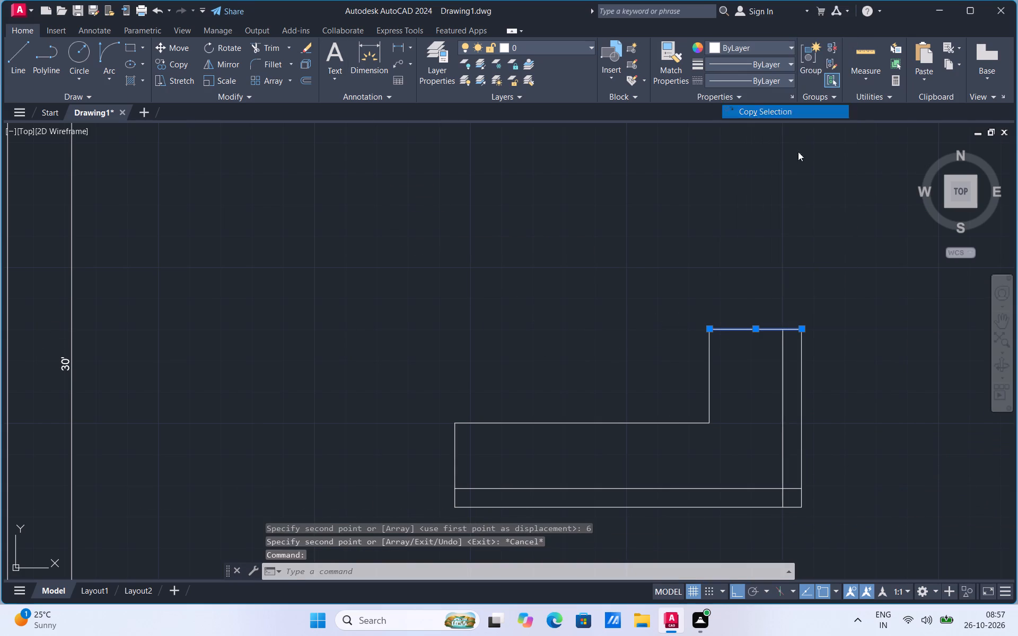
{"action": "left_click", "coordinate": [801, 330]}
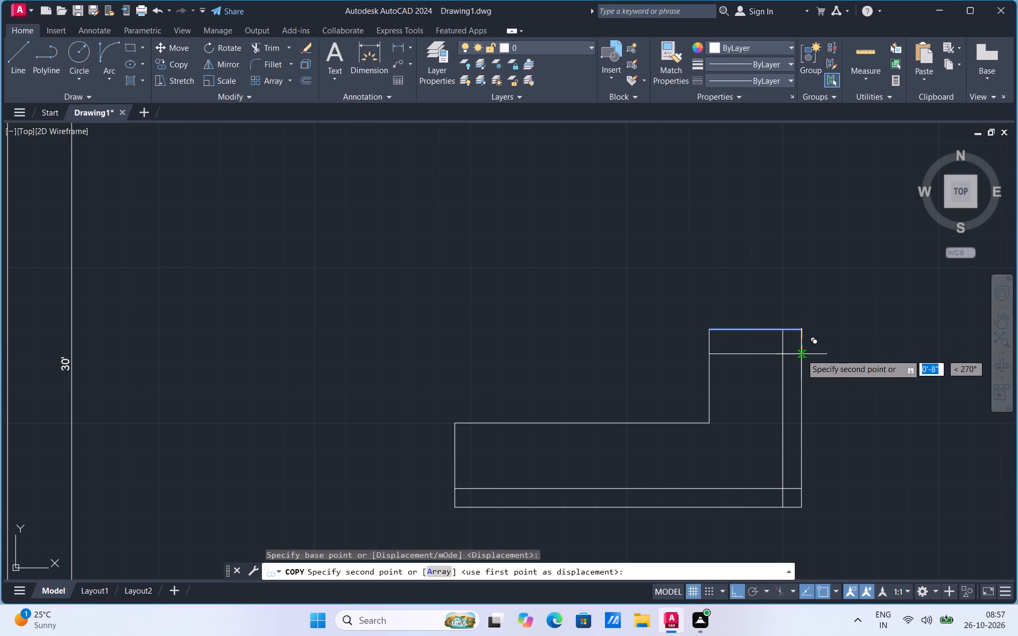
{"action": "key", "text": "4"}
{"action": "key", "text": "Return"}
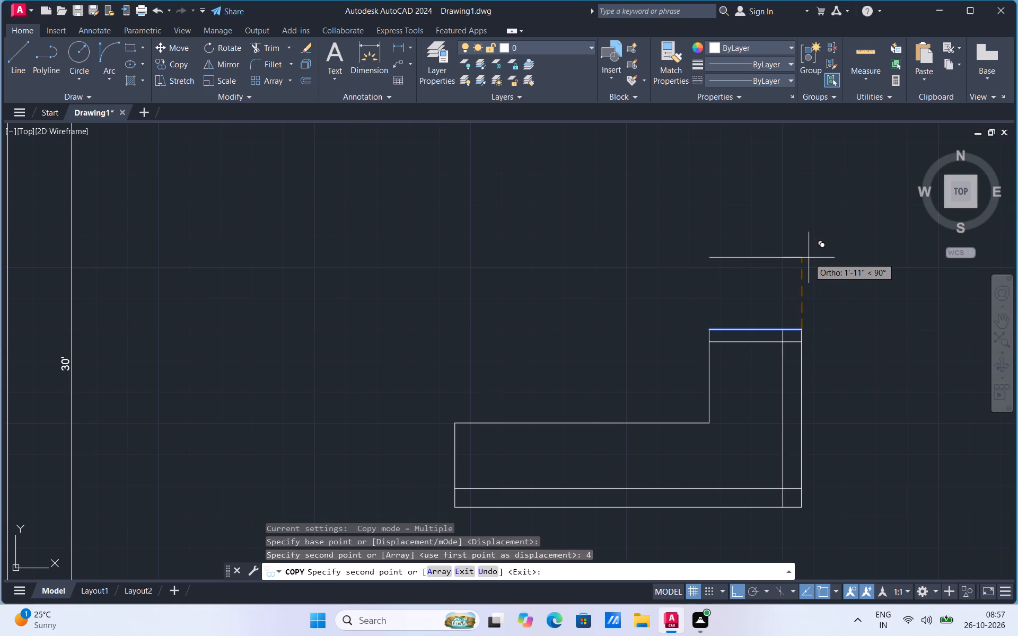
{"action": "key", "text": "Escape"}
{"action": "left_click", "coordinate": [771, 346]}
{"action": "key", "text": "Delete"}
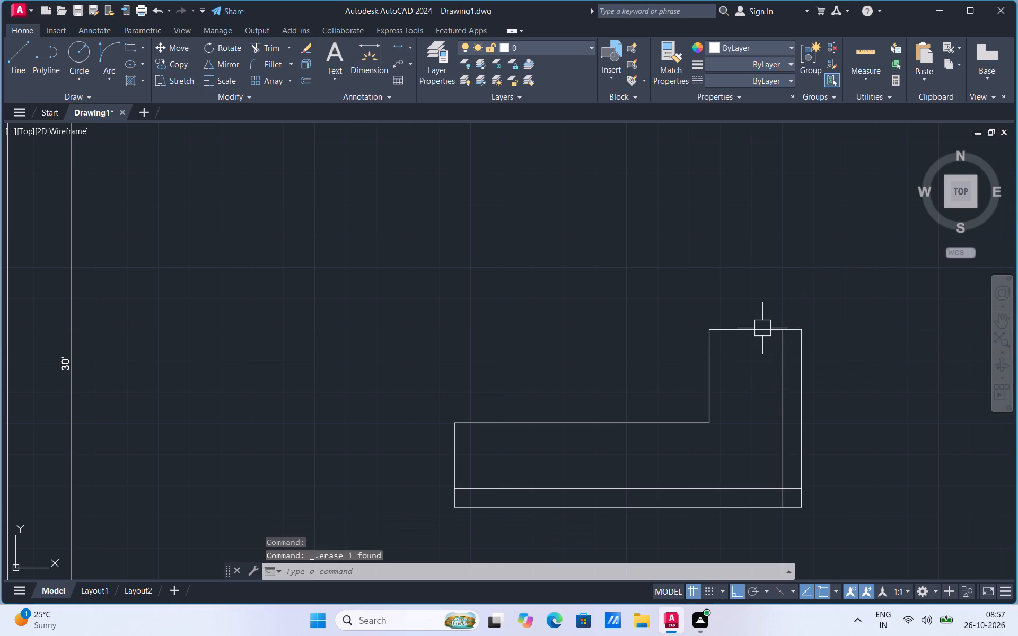
Copy the outline's top edge 6" downward.
{"action": "left_click", "coordinate": [762, 326]}
{"action": "right_click", "coordinate": [762, 326]}
{"action": "left_click", "coordinate": [841, 114]}
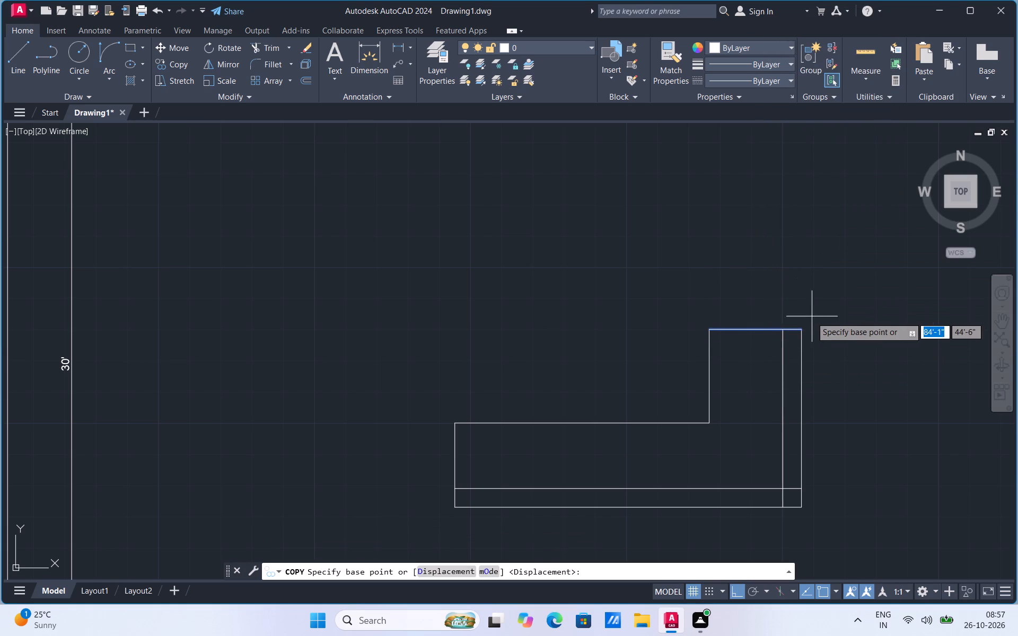
{"action": "left_click", "coordinate": [805, 330]}
{"action": "key", "text": "6"}
{"action": "key", "text": "Return"}
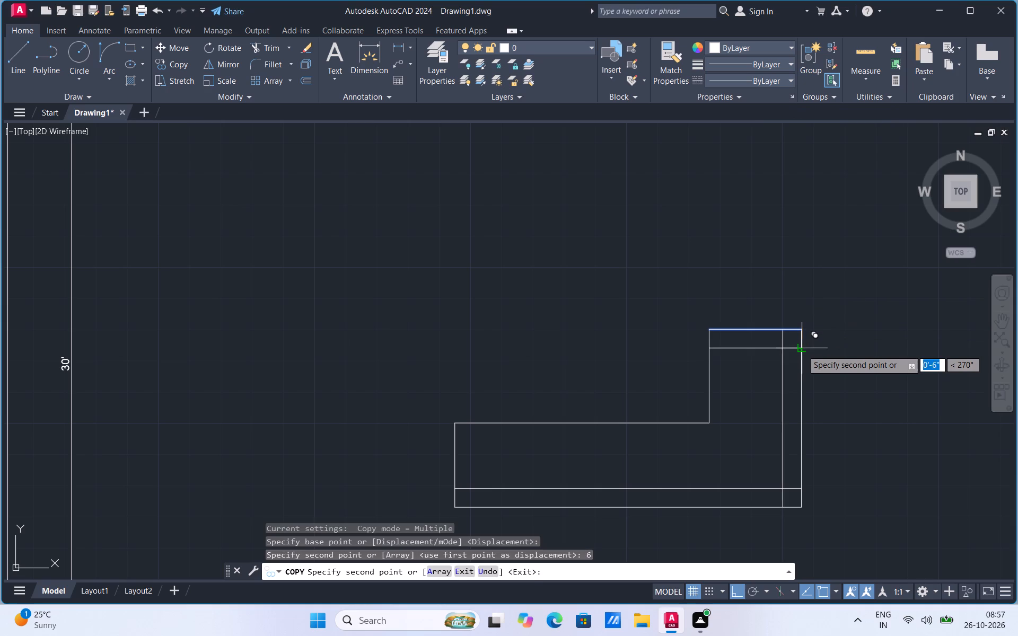
{"action": "key", "text": "Escape"}
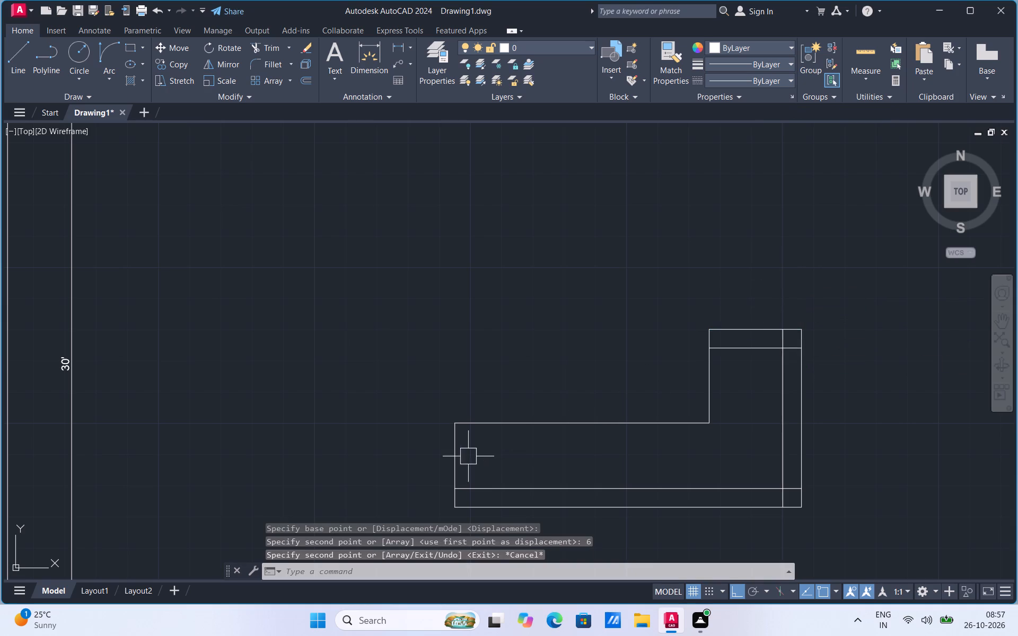
Copy the outline's left edge 6" inward to the right.
{"action": "left_click", "coordinate": [457, 460]}
{"action": "right_click", "coordinate": [457, 460]}
{"action": "left_click", "coordinate": [481, 251]}
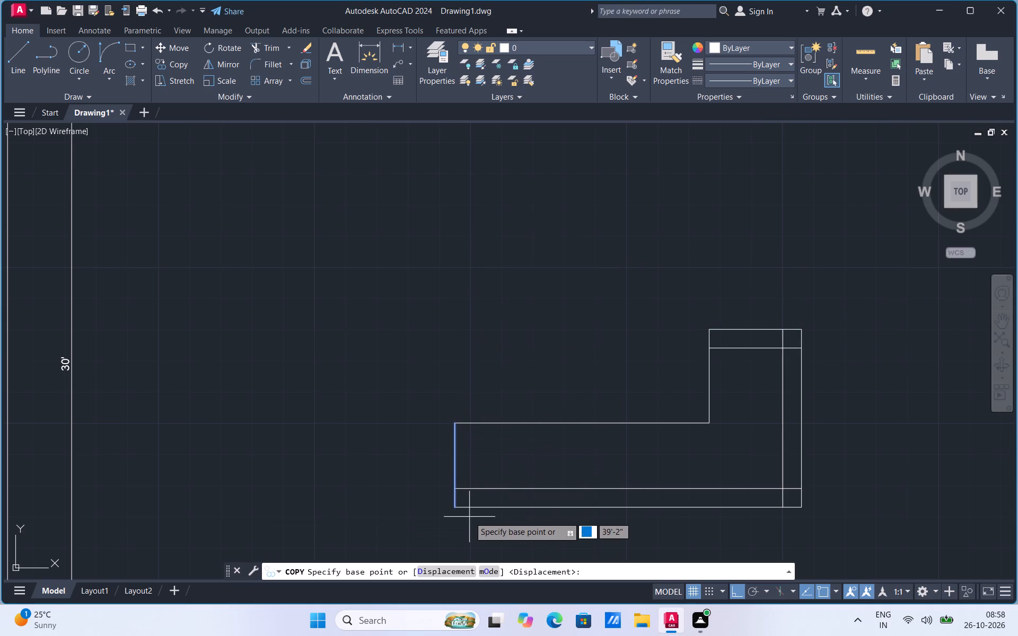
{"action": "left_click", "coordinate": [452, 506]}
{"action": "key", "text": "6"}
{"action": "key", "text": "Return"}
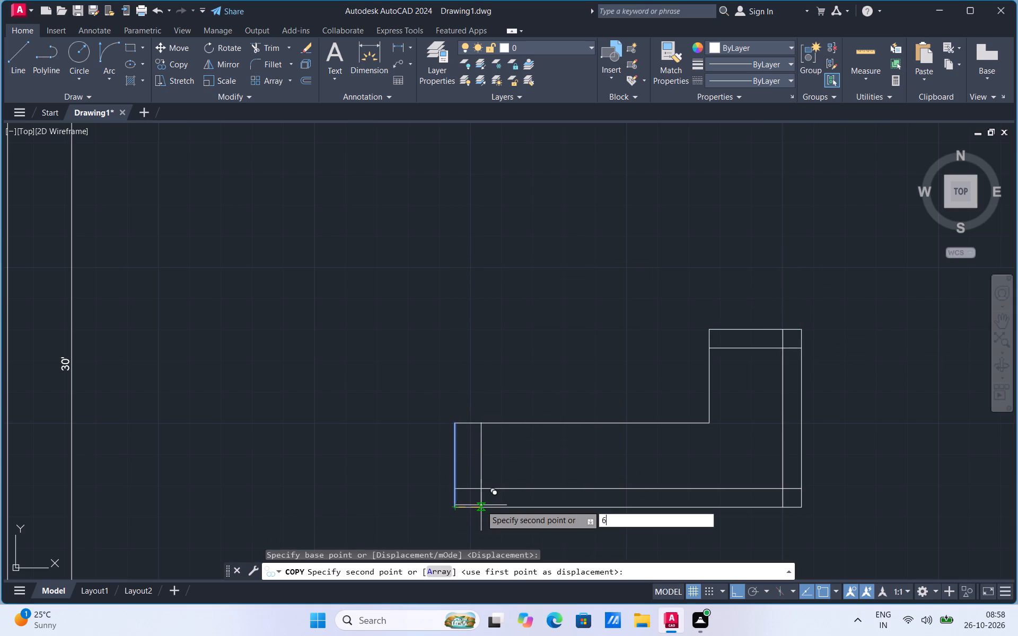
{"action": "key", "text": "Escape"}
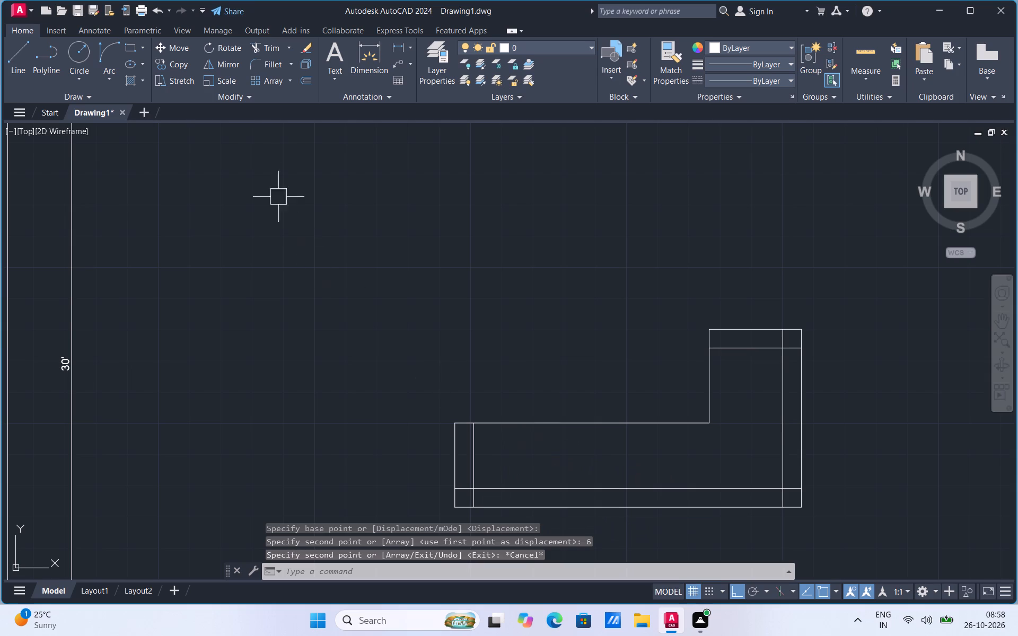
Trim the inner line ends that overrun at the sofa outline's upper-right and lower-right corners.
{"action": "left_click", "coordinate": [267, 51]}
{"action": "scroll", "coordinate": [778, 348], "scroll_direction": "up", "scroll_amount": 2}
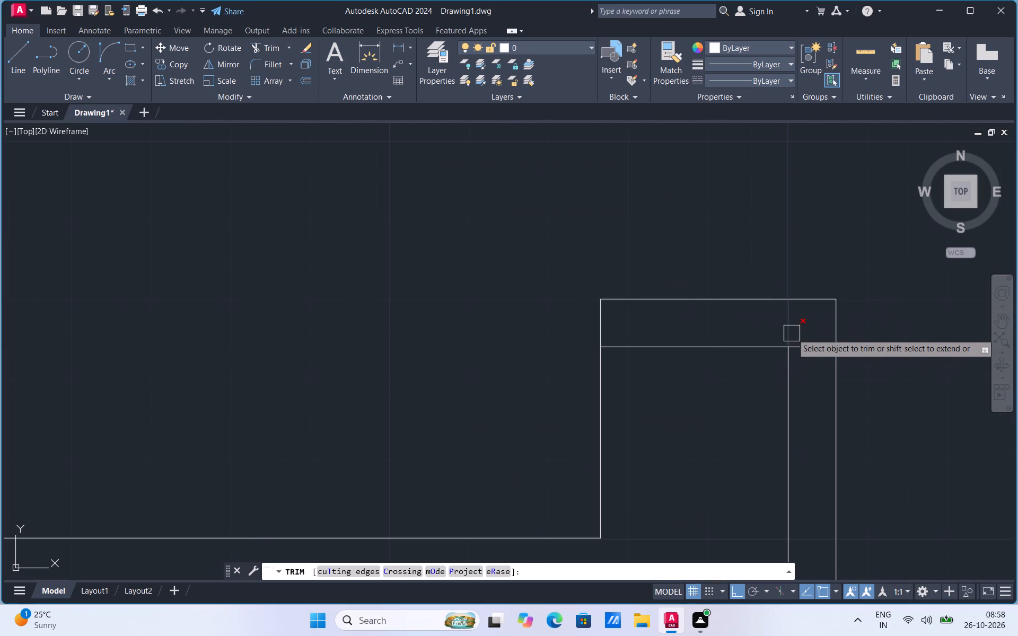
{"action": "left_click", "coordinate": [792, 333]}
{"action": "left_click", "coordinate": [809, 349]}
{"action": "scroll", "coordinate": [802, 258], "scroll_direction": "down", "scroll_amount": 2}
{"action": "scroll", "coordinate": [800, 436], "scroll_direction": "up", "scroll_amount": 2}
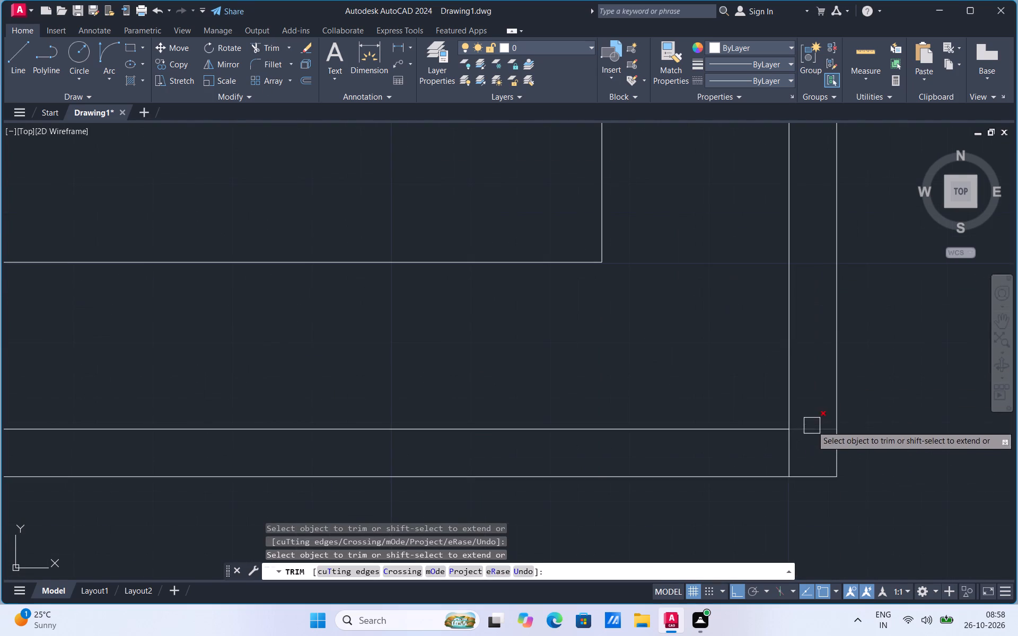
{"action": "left_click", "coordinate": [812, 426]}
{"action": "left_click", "coordinate": [797, 447]}
{"action": "left_click", "coordinate": [765, 454]}
Trim the overrunning inner line ends at the sofa outline's lower-left corner.
{"action": "scroll", "coordinate": [791, 401], "scroll_direction": "down", "scroll_amount": 3}
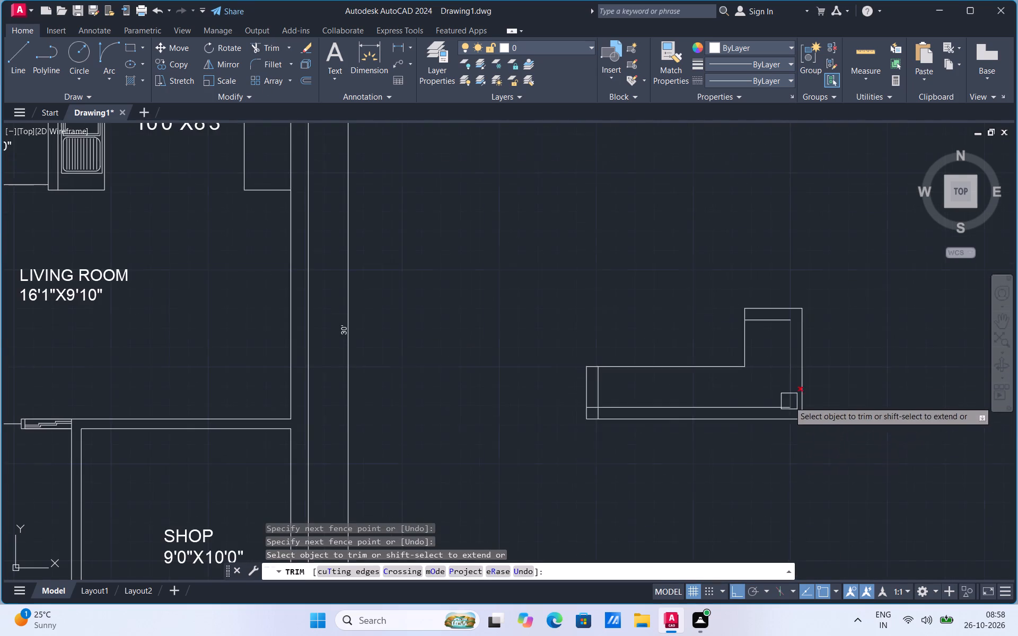
{"action": "scroll", "coordinate": [557, 421], "scroll_direction": "up", "scroll_amount": 4}
{"action": "left_click", "coordinate": [757, 349]}
{"action": "left_click", "coordinate": [814, 386]}
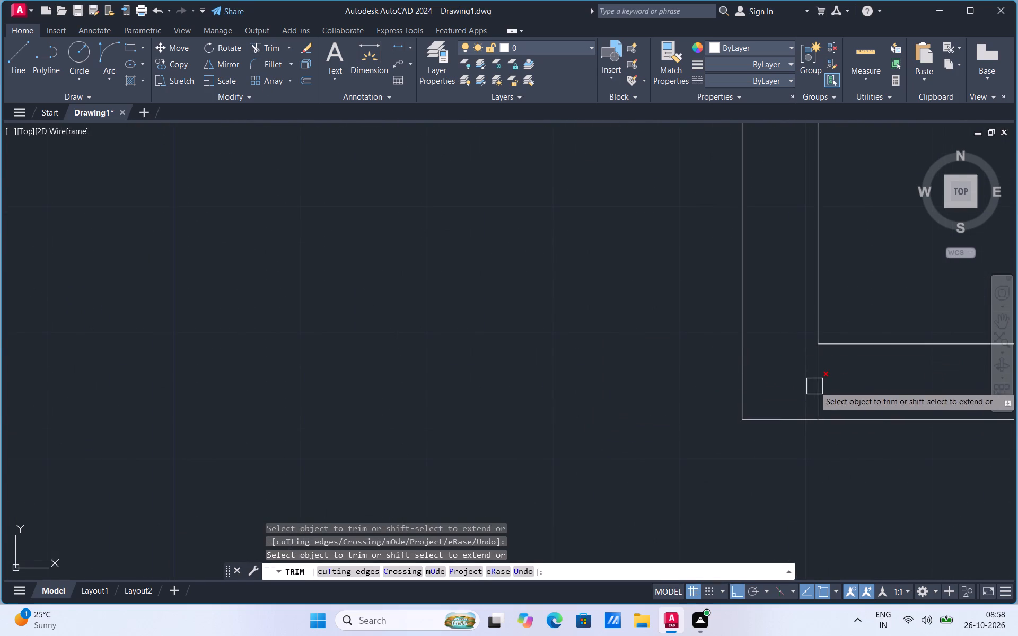
{"action": "scroll", "coordinate": [565, 448], "scroll_direction": "down", "scroll_amount": 4}
{"action": "scroll", "coordinate": [719, 403], "scroll_direction": "up", "scroll_amount": 1}
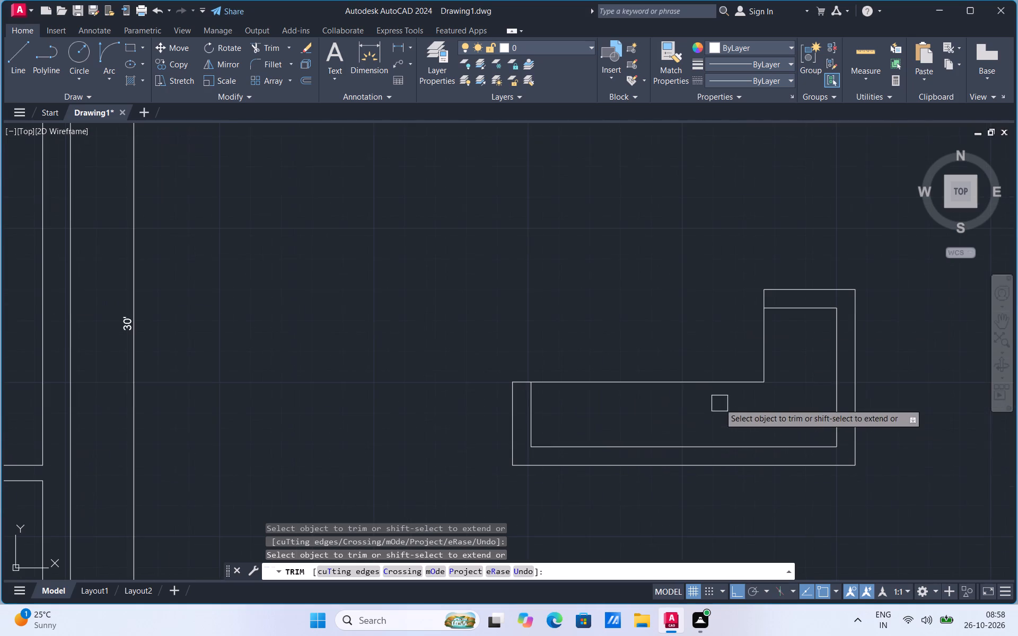
{"action": "key", "text": "Escape"}
Extend the upper part's left edge down to the outline's bottom and the long part's top edge across to the outer right edge.
{"action": "type", "text": "EX"}
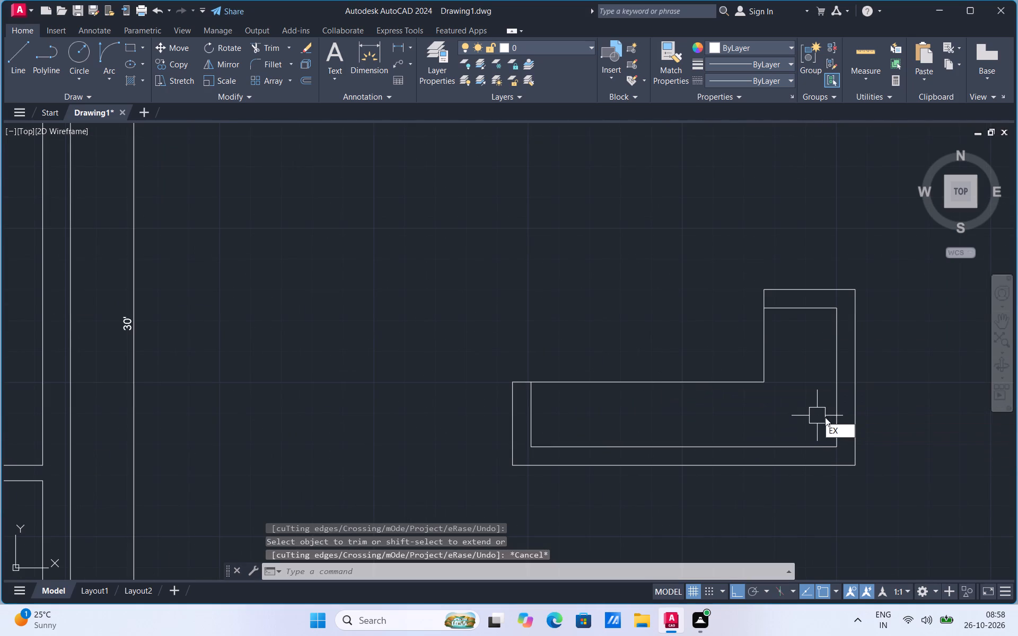
{"action": "left_click", "coordinate": [868, 445]}
{"action": "left_click", "coordinate": [766, 364]}
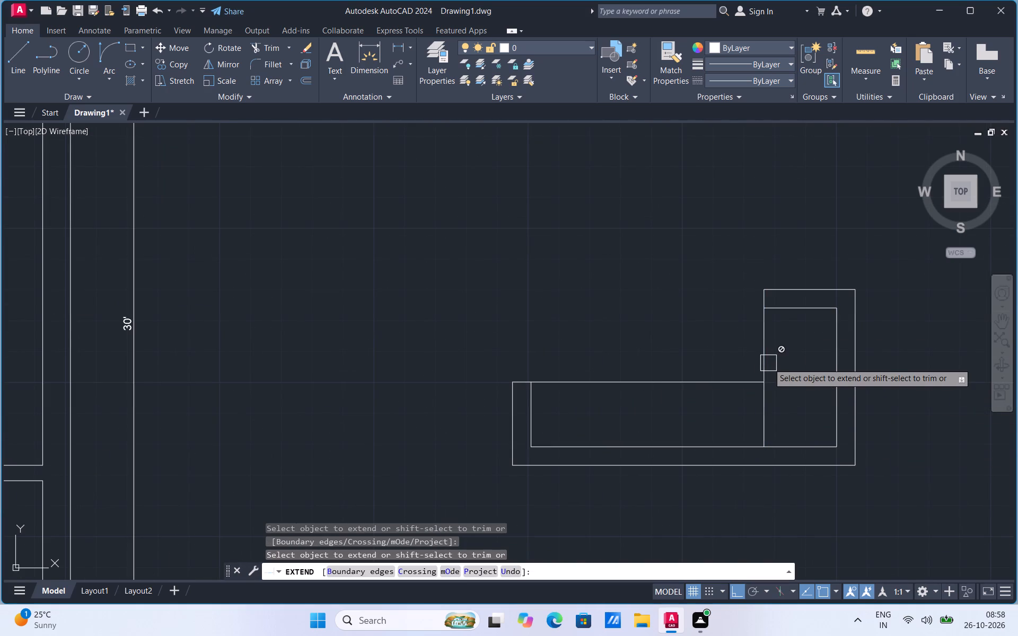
{"action": "left_click", "coordinate": [768, 359]}
{"action": "left_click", "coordinate": [766, 350]}
{"action": "left_click", "coordinate": [764, 360]}
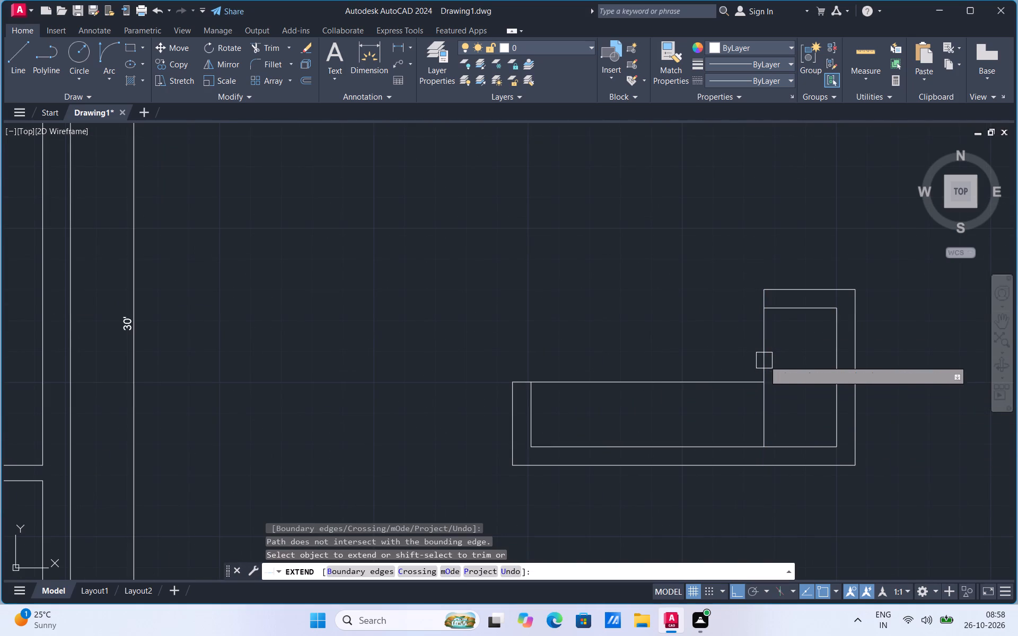
{"action": "left_click", "coordinate": [744, 388]}
{"action": "left_click", "coordinate": [787, 379]}
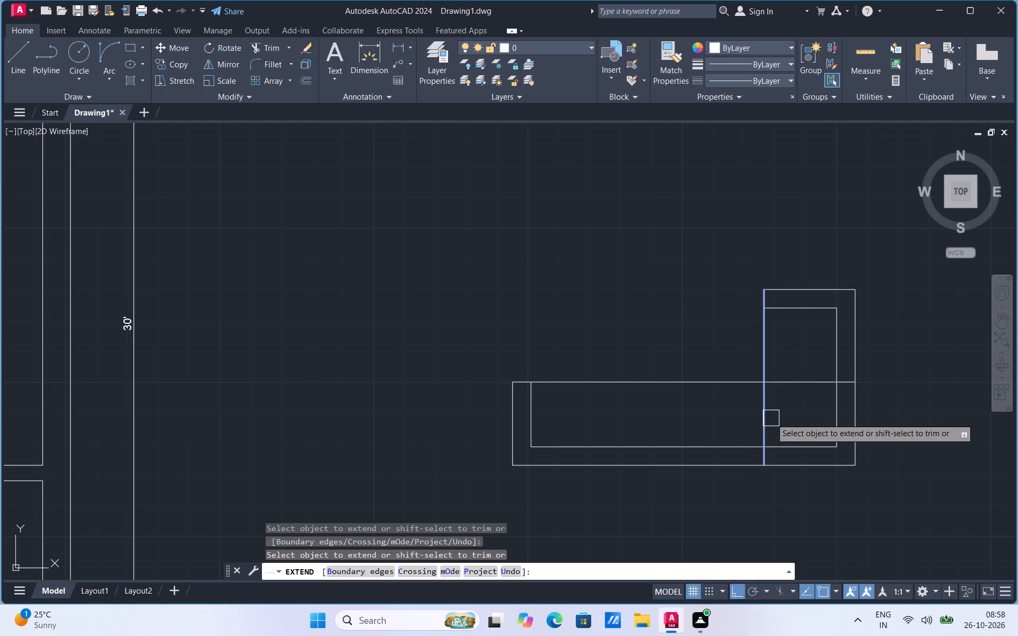
{"action": "left_click", "coordinate": [771, 418]}
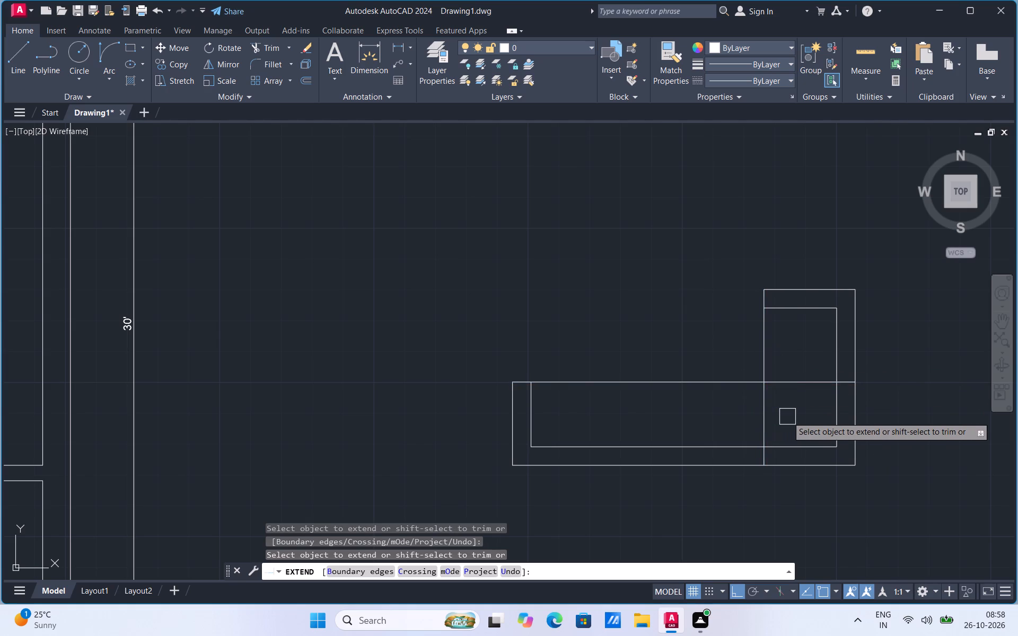
{"action": "key", "text": "Escape"}
Extend the inner right vertical line up to the outline's top edge.
{"action": "type", "text": "EX"}
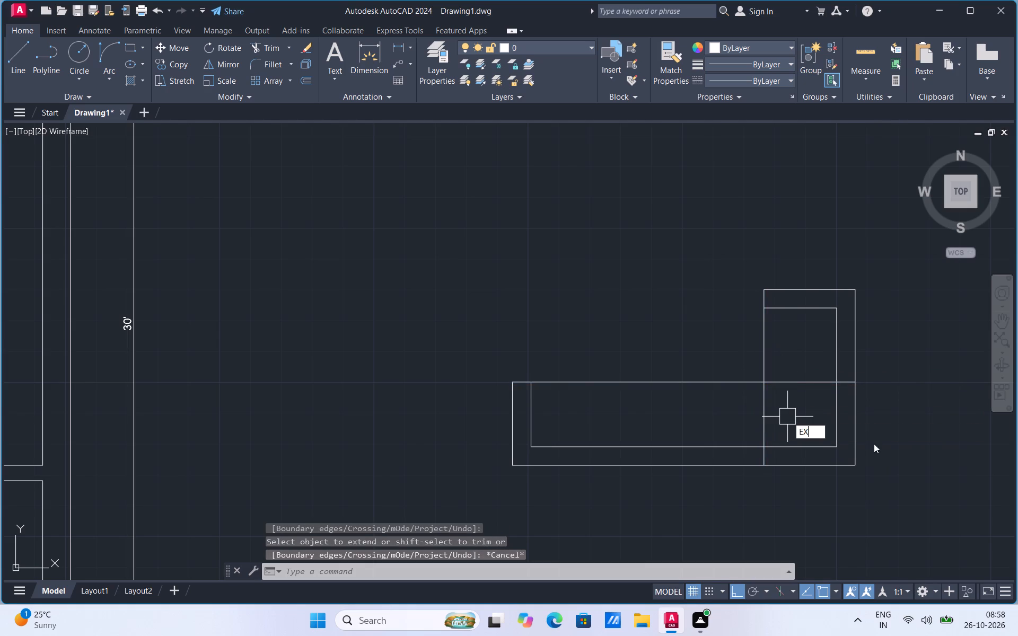
{"action": "left_click", "coordinate": [850, 448]}
{"action": "left_click", "coordinate": [830, 345]}
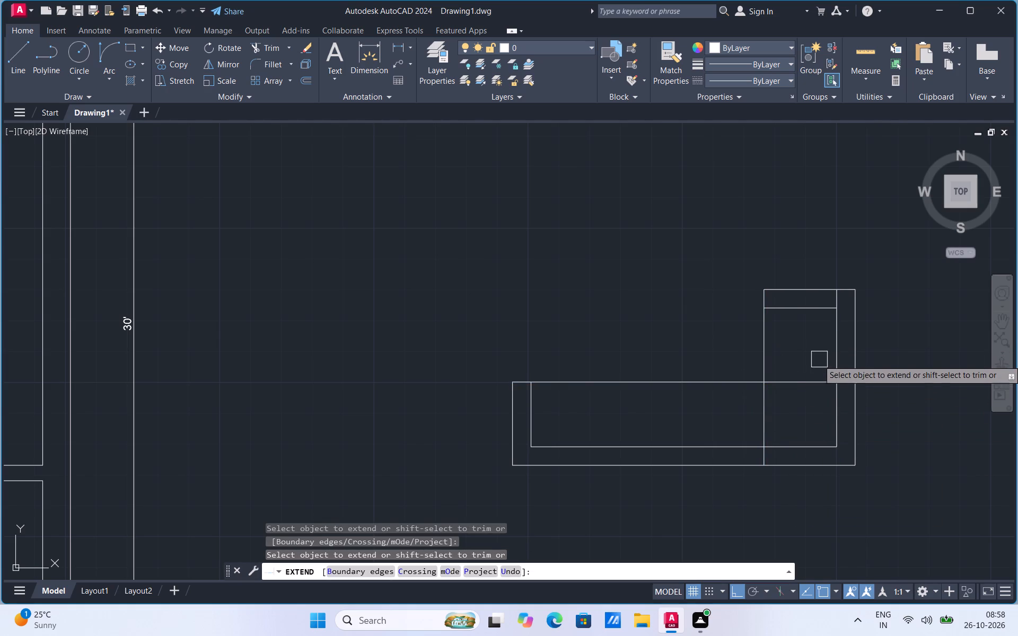
Copy the sofa's left armrest line along the long seat twice as cushion dividers, one of them about 2'-1" away.
{"action": "key", "text": "Escape"}
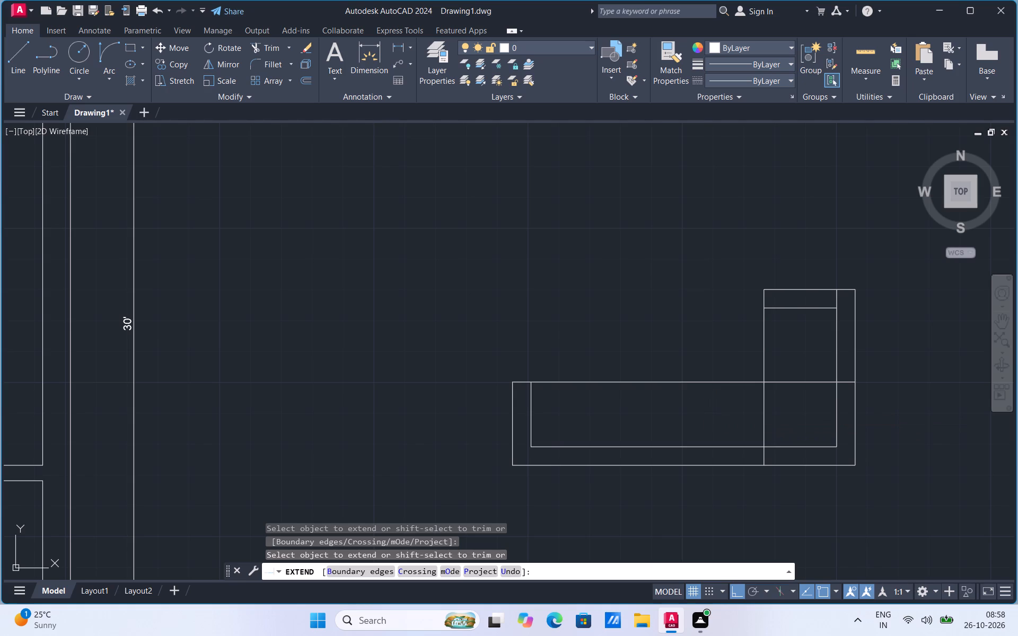
{"action": "left_click", "coordinate": [531, 430]}
{"action": "right_click", "coordinate": [531, 430]}
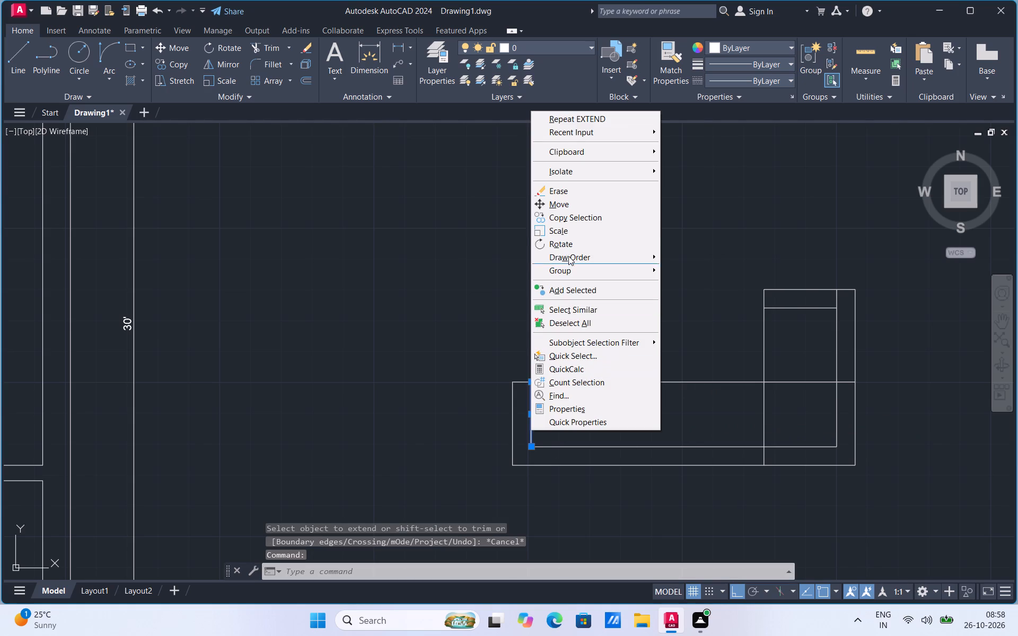
{"action": "left_click", "coordinate": [574, 220]}
{"action": "left_click", "coordinate": [531, 383]}
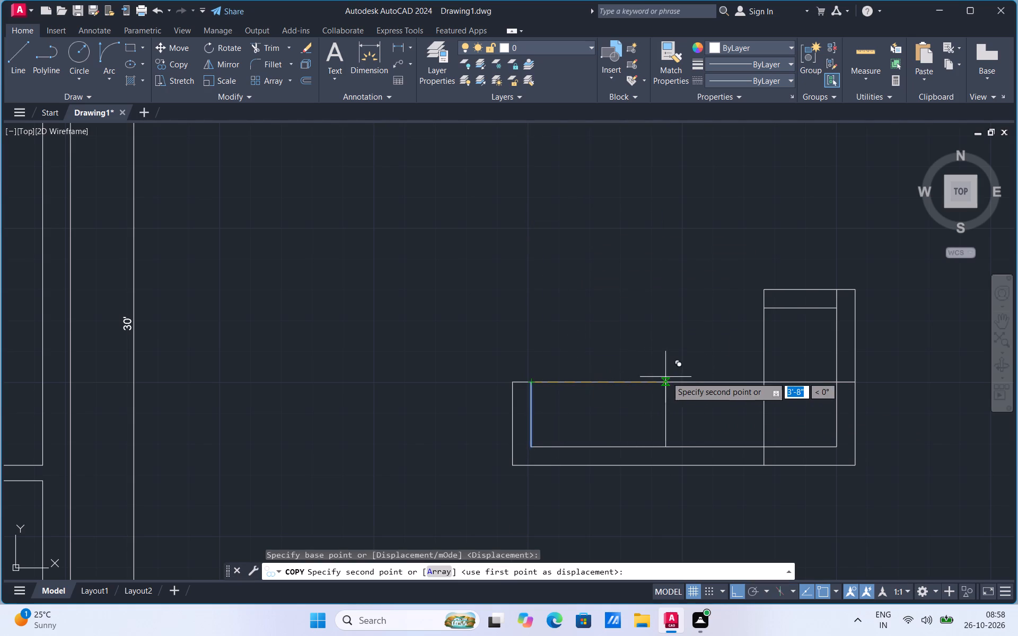
{"action": "left_click", "coordinate": [681, 382]}
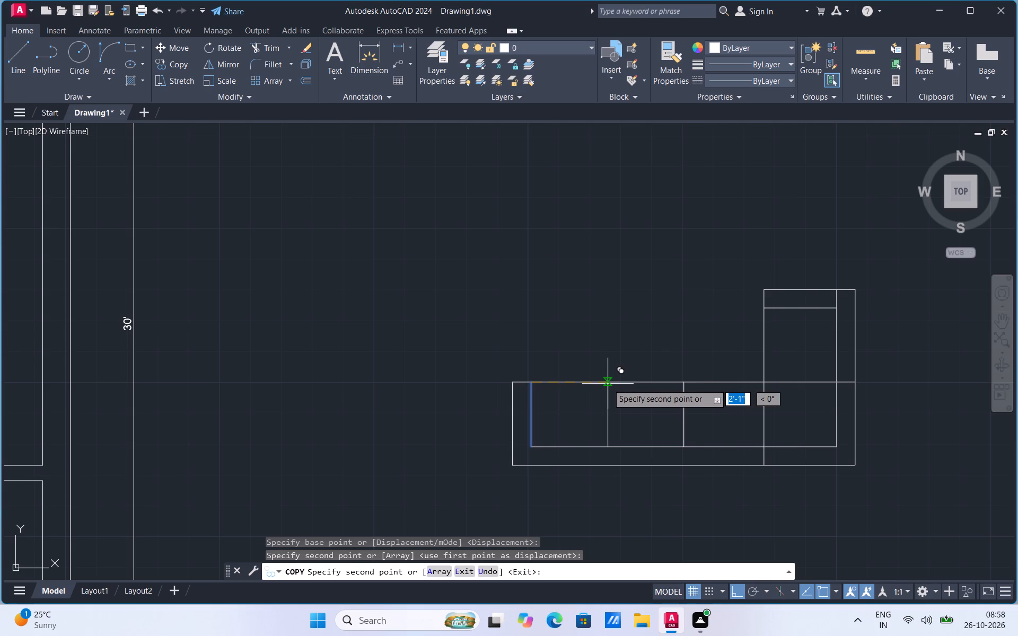
{"action": "left_click", "coordinate": [608, 384]}
{"action": "scroll", "coordinate": [631, 326], "scroll_direction": "down", "scroll_amount": 2}
{"action": "key", "text": "Escape"}
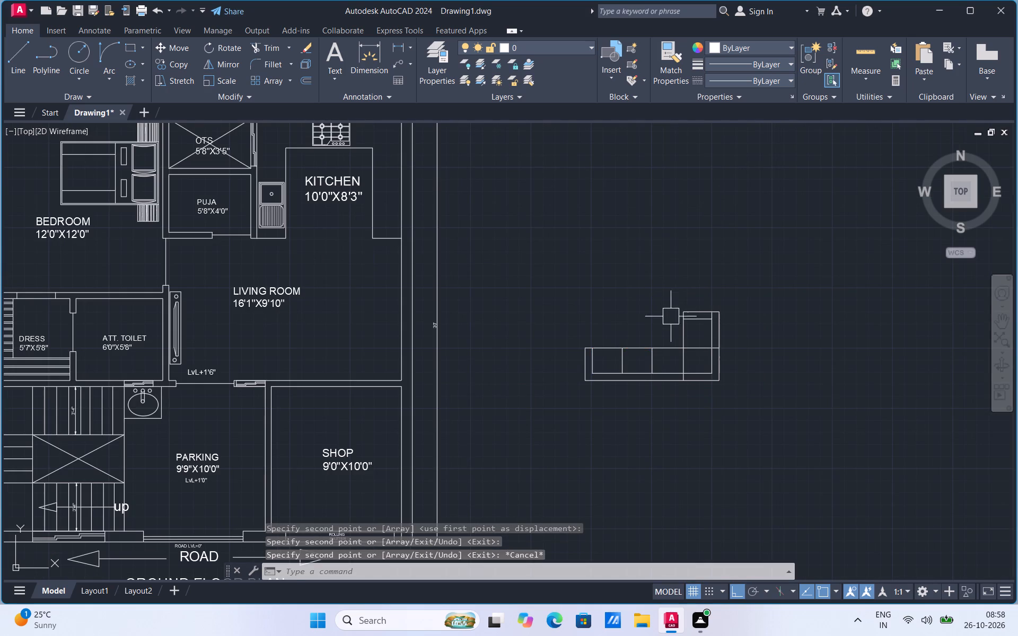
Group all the lines of the L-shaped sofa into one object.
{"action": "scroll", "coordinate": [672, 319], "scroll_direction": "up", "scroll_amount": 1}
{"action": "left_click", "coordinate": [503, 454]}
{"action": "left_click", "coordinate": [778, 278]}
{"action": "right_click", "coordinate": [740, 332]}
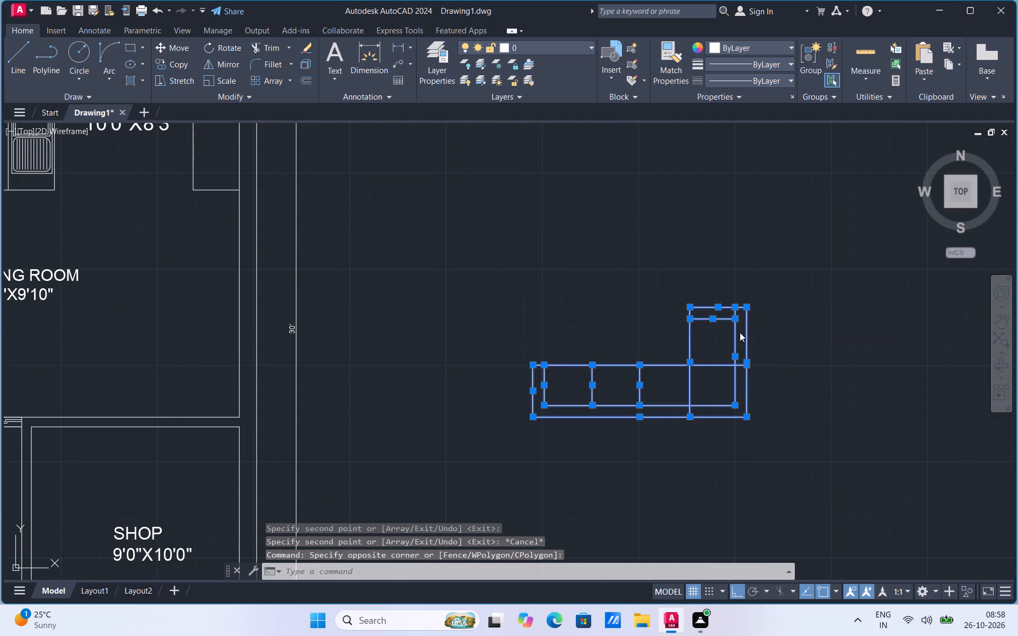
{"action": "left_click", "coordinate": [771, 197]}
{"action": "left_click", "coordinate": [876, 188]}
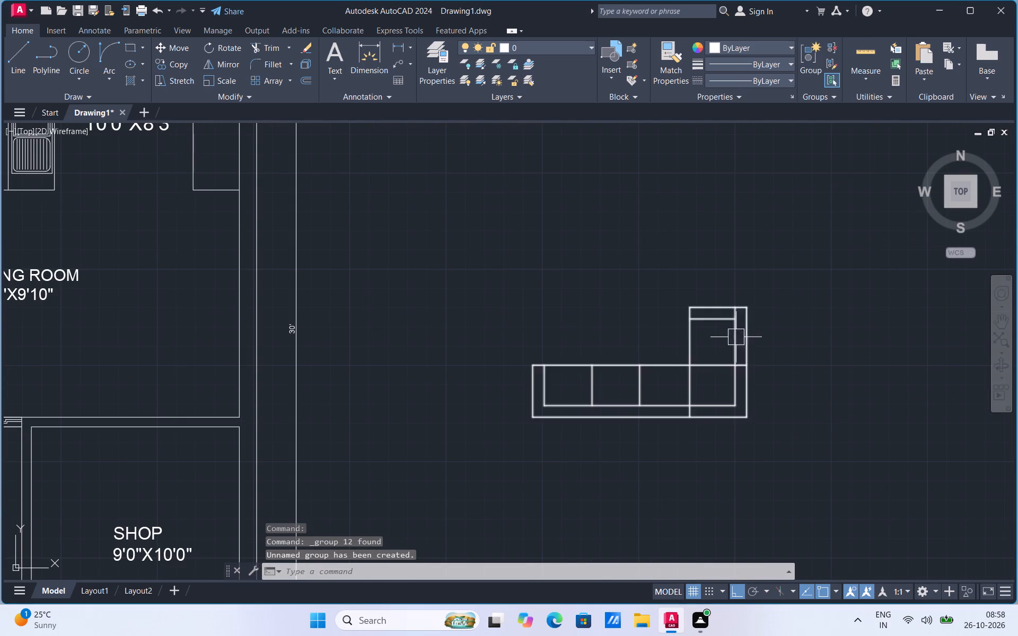
Move the sofa group from its lower-left corner into the living room, against the bottom and right walls.
{"action": "left_click", "coordinate": [727, 349]}
{"action": "right_click", "coordinate": [727, 349]}
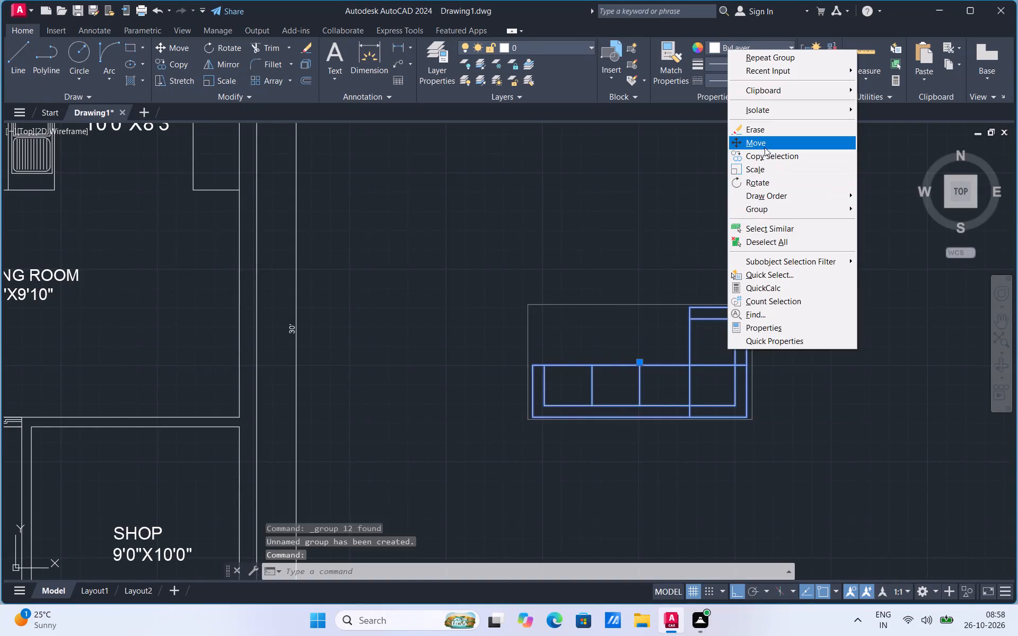
{"action": "left_click", "coordinate": [765, 147]}
{"action": "scroll", "coordinate": [801, 310], "scroll_direction": "down", "scroll_amount": 1}
{"action": "left_click", "coordinate": [630, 376]}
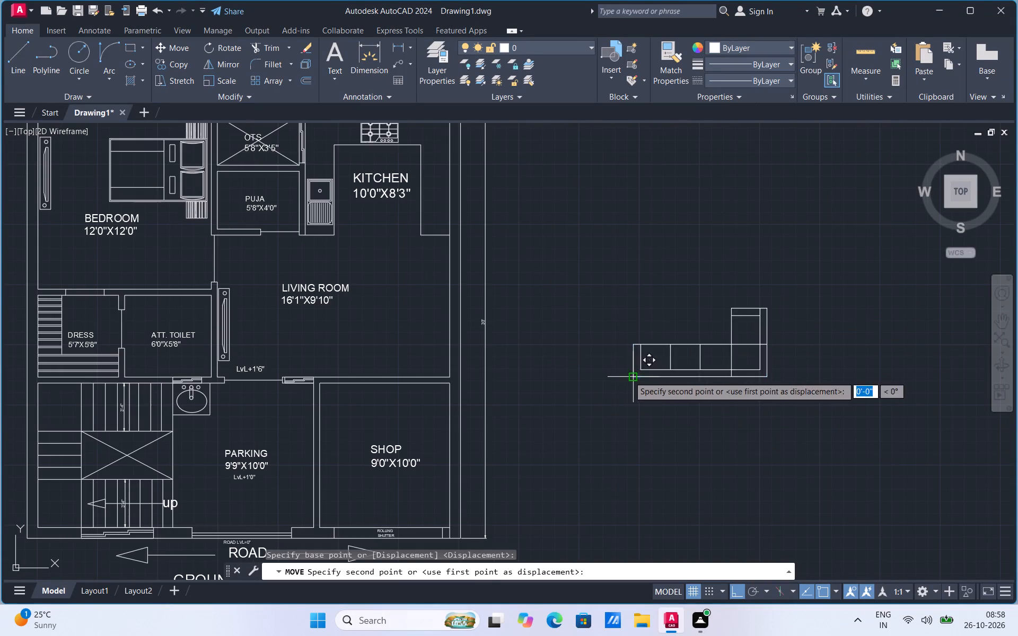
{"action": "scroll", "coordinate": [342, 371], "scroll_direction": "up", "scroll_amount": 2}
{"action": "scroll", "coordinate": [299, 384], "scroll_direction": "up", "scroll_amount": 3}
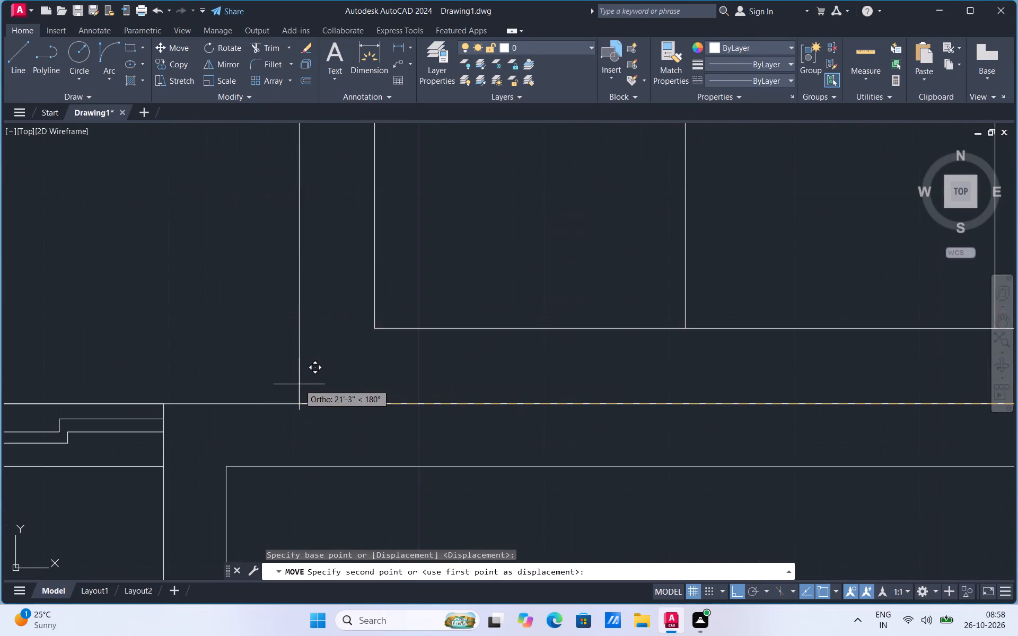
{"action": "left_click", "coordinate": [184, 396]}
{"action": "scroll", "coordinate": [285, 444], "scroll_direction": "down", "scroll_amount": 3}
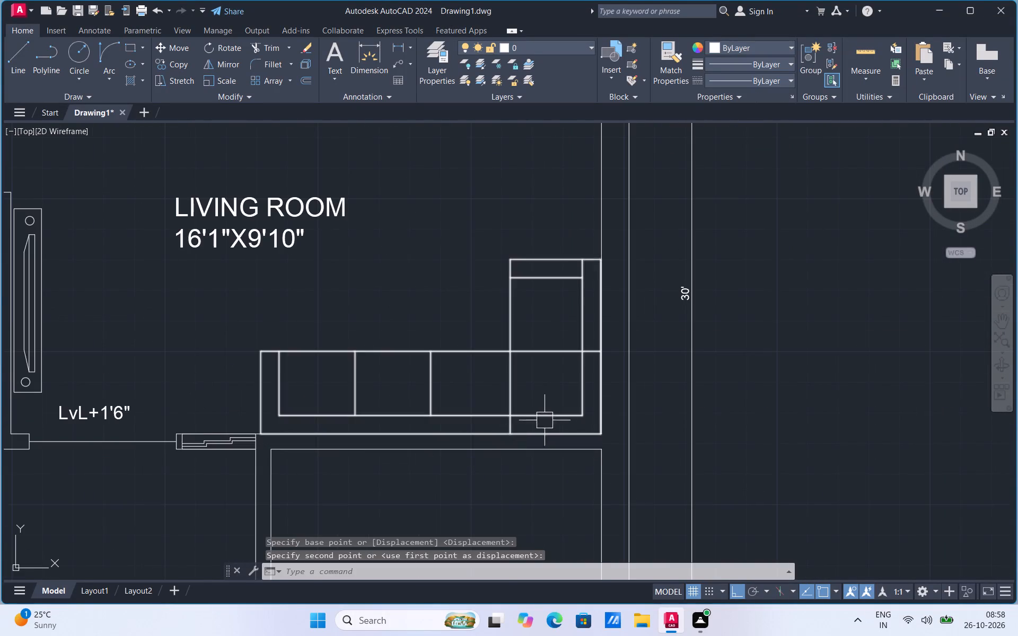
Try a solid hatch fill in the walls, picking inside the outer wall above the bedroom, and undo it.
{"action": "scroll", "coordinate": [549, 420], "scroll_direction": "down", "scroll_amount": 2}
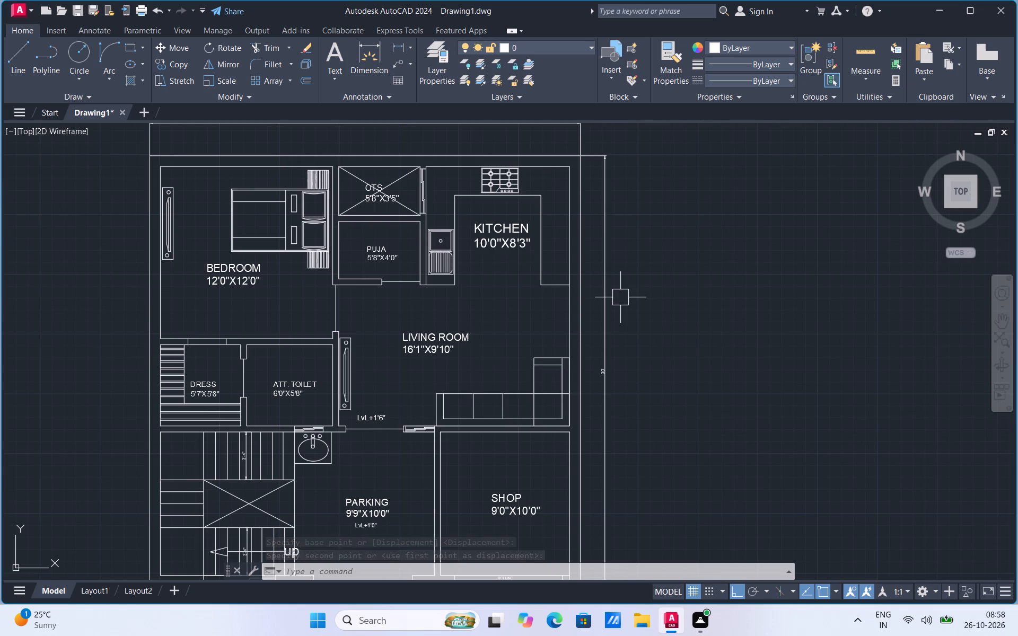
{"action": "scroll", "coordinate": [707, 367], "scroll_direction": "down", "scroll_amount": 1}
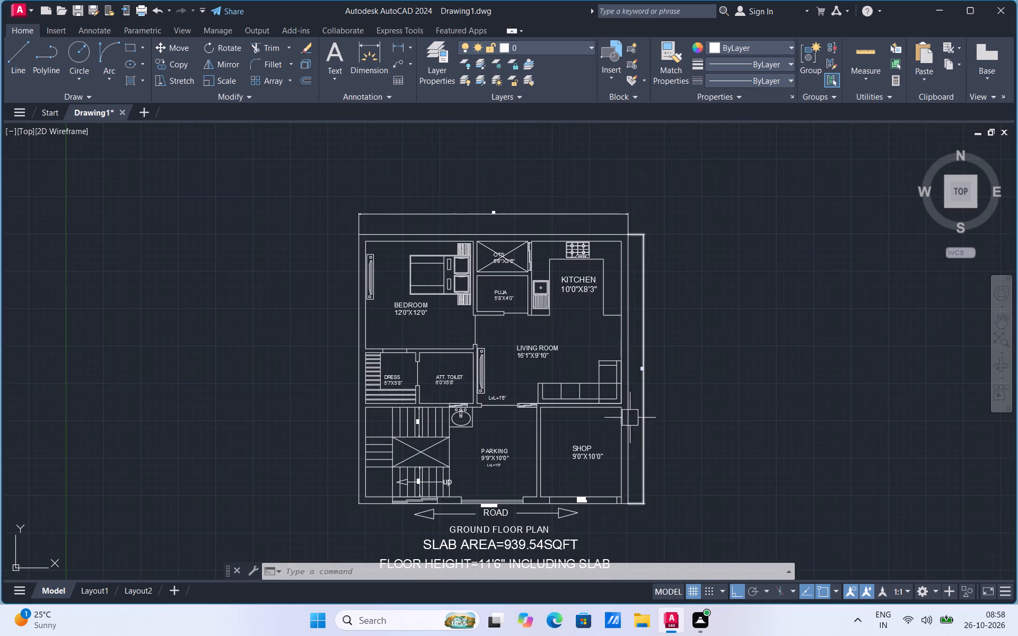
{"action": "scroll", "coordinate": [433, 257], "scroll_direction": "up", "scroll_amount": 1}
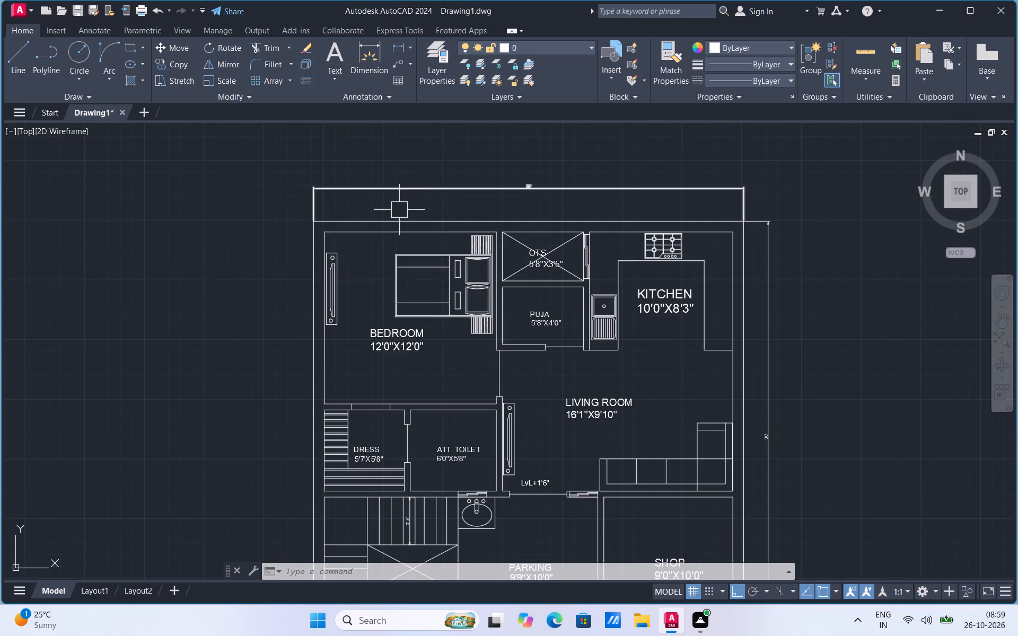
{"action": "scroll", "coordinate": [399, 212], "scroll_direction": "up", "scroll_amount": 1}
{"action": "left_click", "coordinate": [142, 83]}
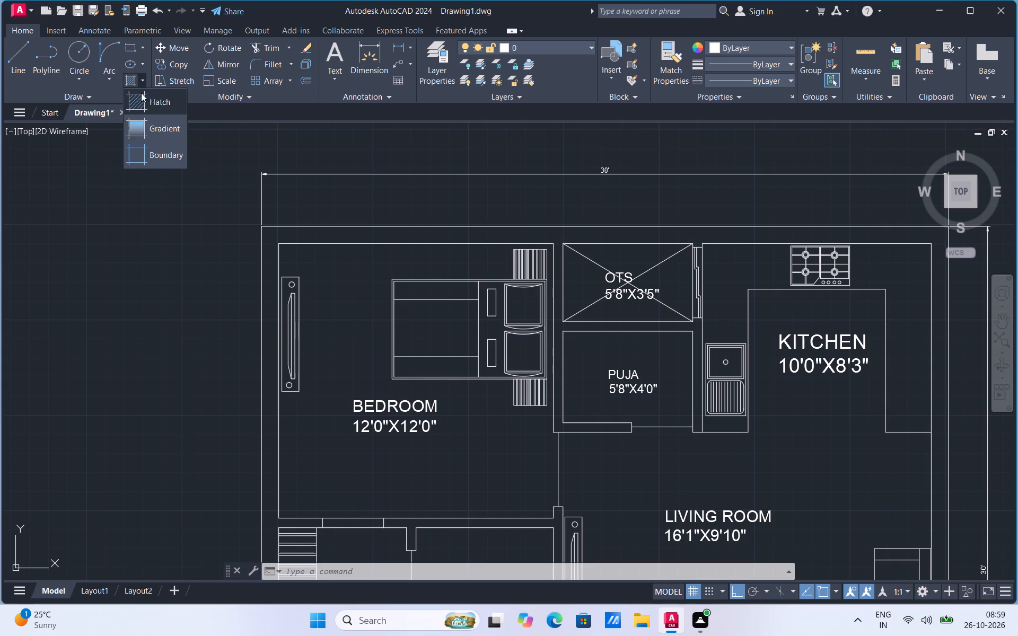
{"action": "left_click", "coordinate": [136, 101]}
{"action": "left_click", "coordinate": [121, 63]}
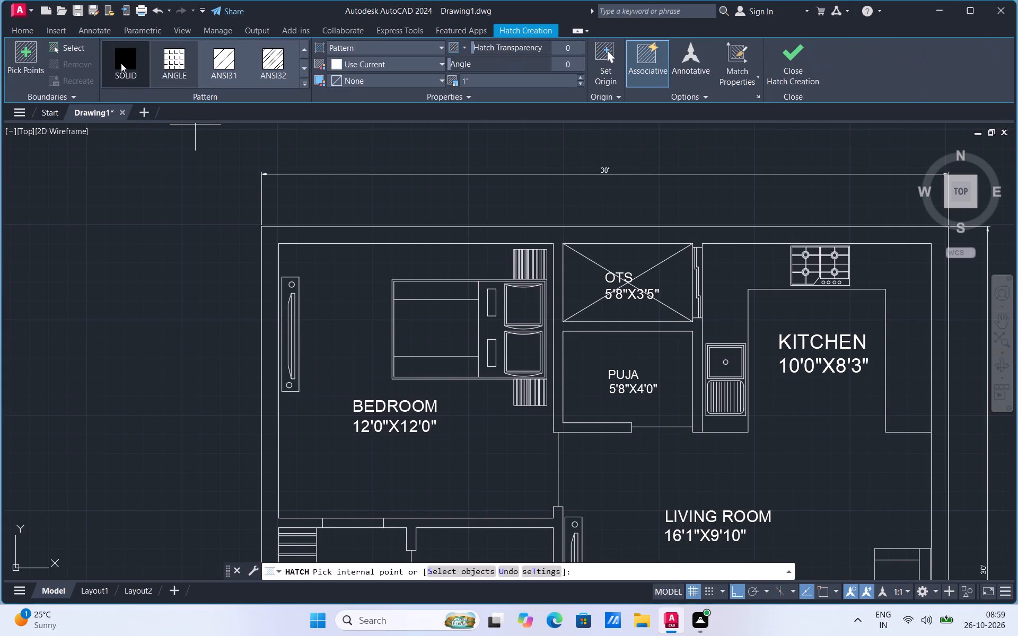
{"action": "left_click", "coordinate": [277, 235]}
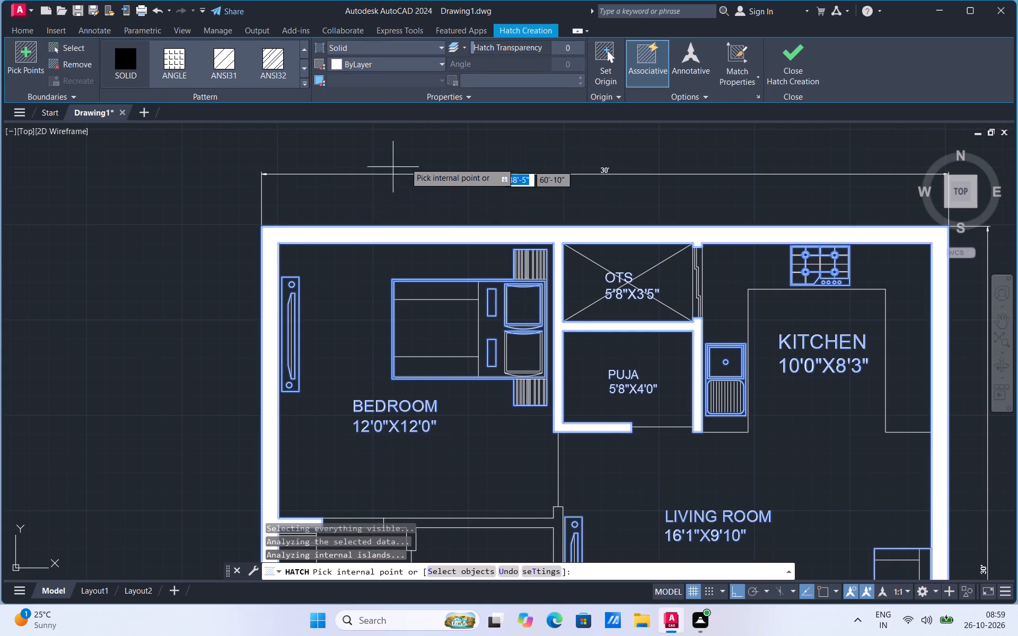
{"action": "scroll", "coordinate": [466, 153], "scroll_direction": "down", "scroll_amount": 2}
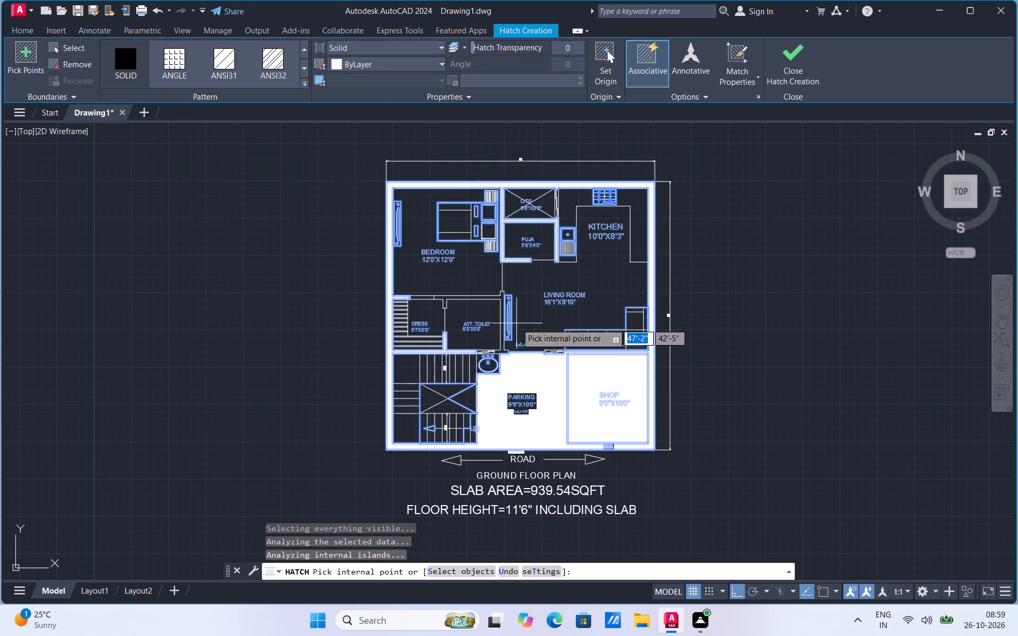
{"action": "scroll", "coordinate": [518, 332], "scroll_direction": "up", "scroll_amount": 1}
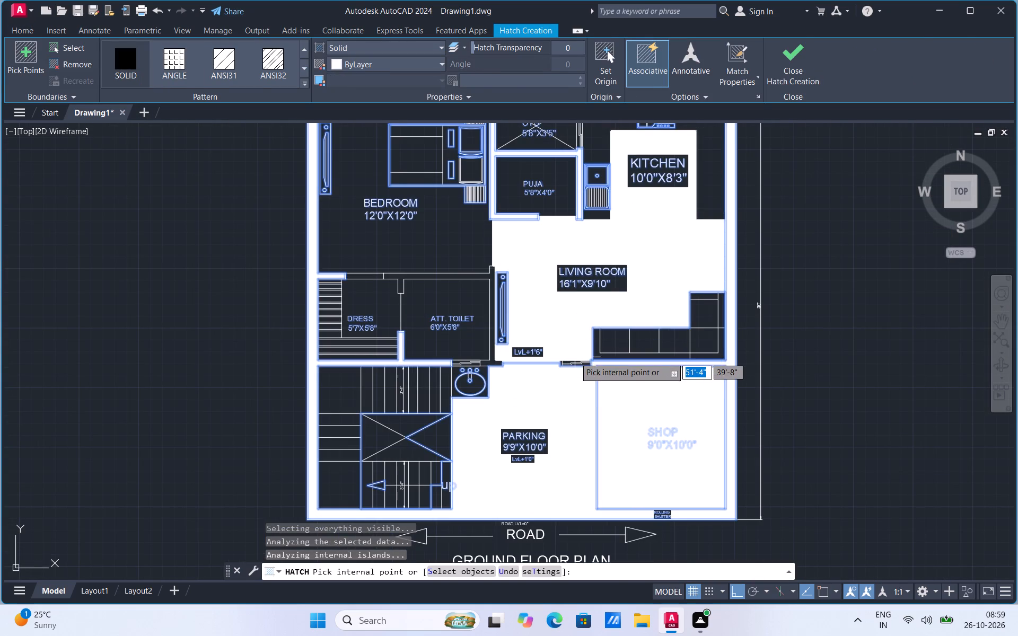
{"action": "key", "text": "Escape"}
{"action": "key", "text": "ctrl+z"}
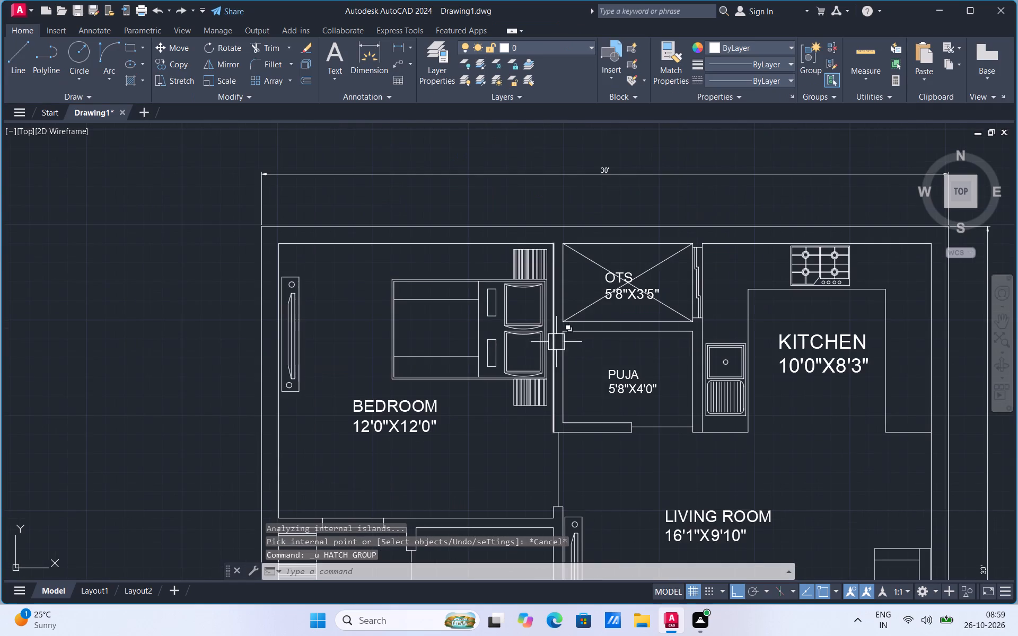
Look over the plan's wall lines from the bedroom and kitchen down to the shop front.
{"action": "scroll", "coordinate": [526, 301], "scroll_direction": "down", "scroll_amount": 3}
{"action": "scroll", "coordinate": [525, 301], "scroll_direction": "up", "scroll_amount": 1}
{"action": "scroll", "coordinate": [587, 549], "scroll_direction": "down", "scroll_amount": 1}
{"action": "scroll", "coordinate": [587, 549], "scroll_direction": "up", "scroll_amount": 1}
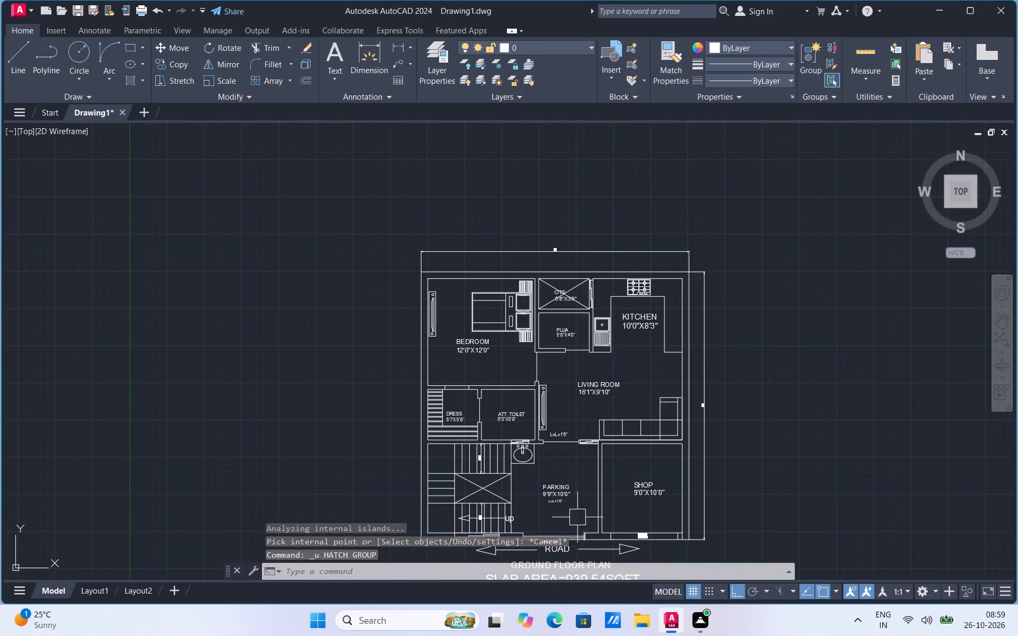
{"action": "scroll", "coordinate": [560, 428], "scroll_direction": "down", "scroll_amount": 1}
{"action": "scroll", "coordinate": [560, 428], "scroll_direction": "up", "scroll_amount": 1}
{"action": "scroll", "coordinate": [595, 569], "scroll_direction": "down", "scroll_amount": 1}
{"action": "scroll", "coordinate": [595, 569], "scroll_direction": "up", "scroll_amount": 1}
{"action": "scroll", "coordinate": [571, 458], "scroll_direction": "down", "scroll_amount": 1}
{"action": "scroll", "coordinate": [571, 458], "scroll_direction": "up", "scroll_amount": 3}
{"action": "scroll", "coordinate": [613, 527], "scroll_direction": "down", "scroll_amount": 2}
{"action": "scroll", "coordinate": [554, 375], "scroll_direction": "up", "scroll_amount": 3}
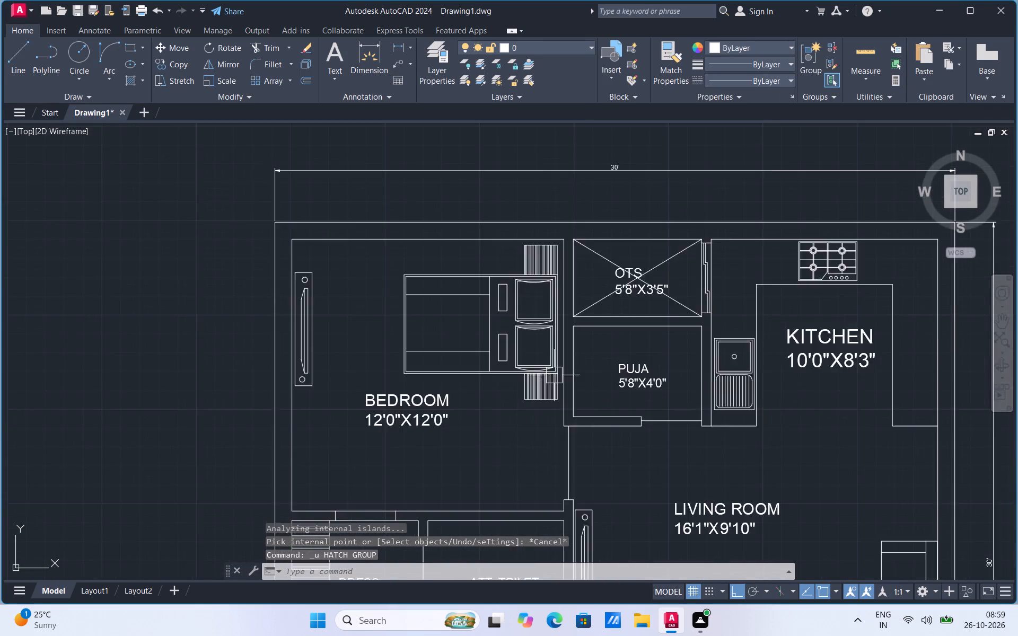
{"action": "scroll", "coordinate": [544, 383], "scroll_direction": "up", "scroll_amount": 4}
{"action": "scroll", "coordinate": [541, 381], "scroll_direction": "down", "scroll_amount": 8}
{"action": "scroll", "coordinate": [615, 513], "scroll_direction": "up", "scroll_amount": 2}
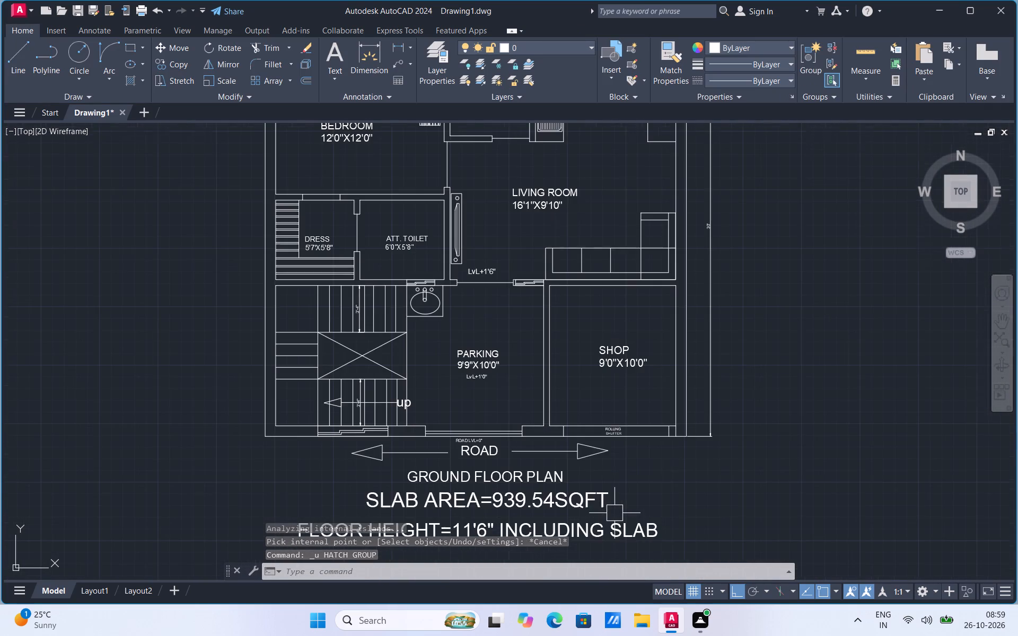
Trim the short vertical line crossing the front wall at the shop's lower-right corner, beside the rolling shutter.
{"action": "scroll", "coordinate": [528, 456], "scroll_direction": "up", "scroll_amount": 1}
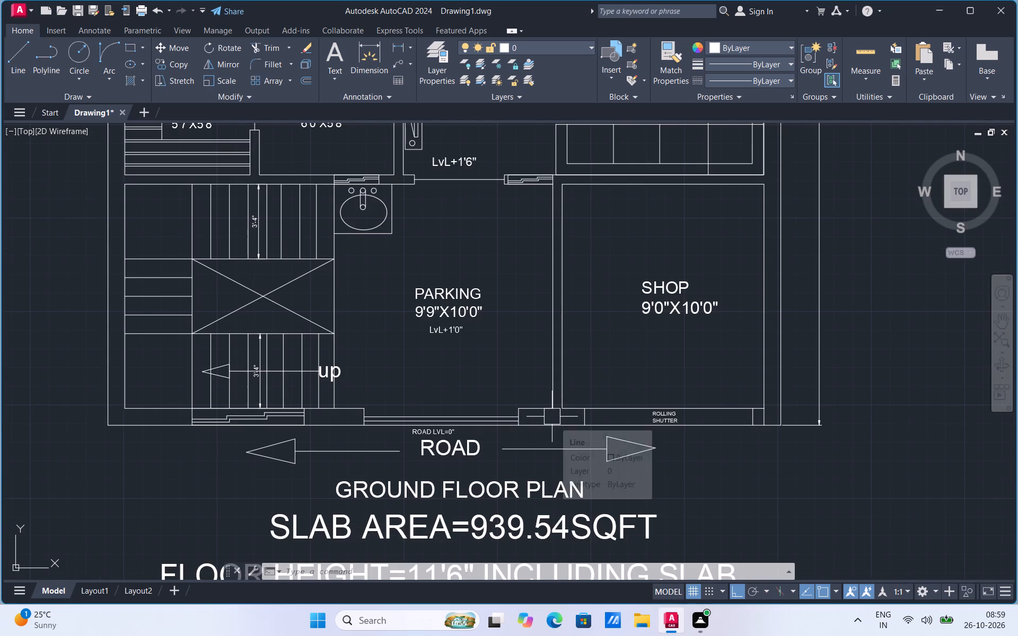
{"action": "scroll", "coordinate": [552, 417], "scroll_direction": "up", "scroll_amount": 1}
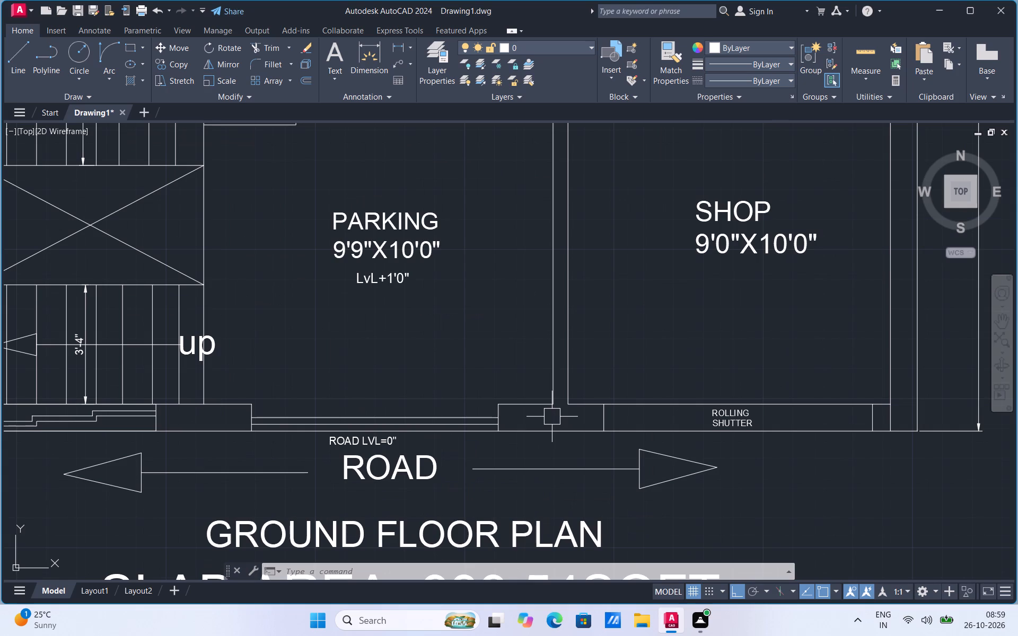
{"action": "left_click", "coordinate": [275, 49]}
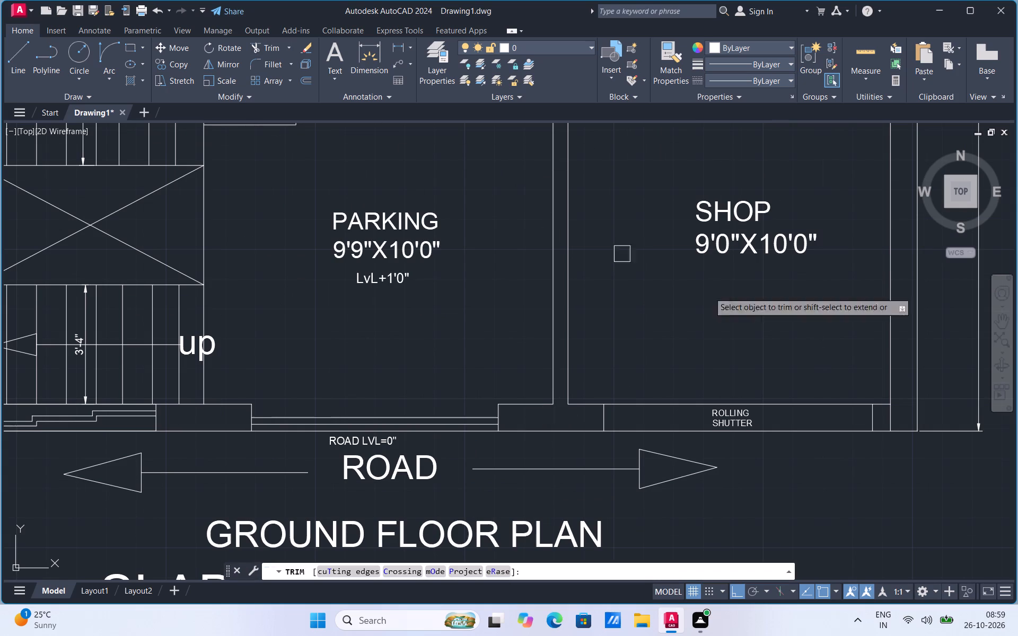
{"action": "left_click", "coordinate": [889, 417]}
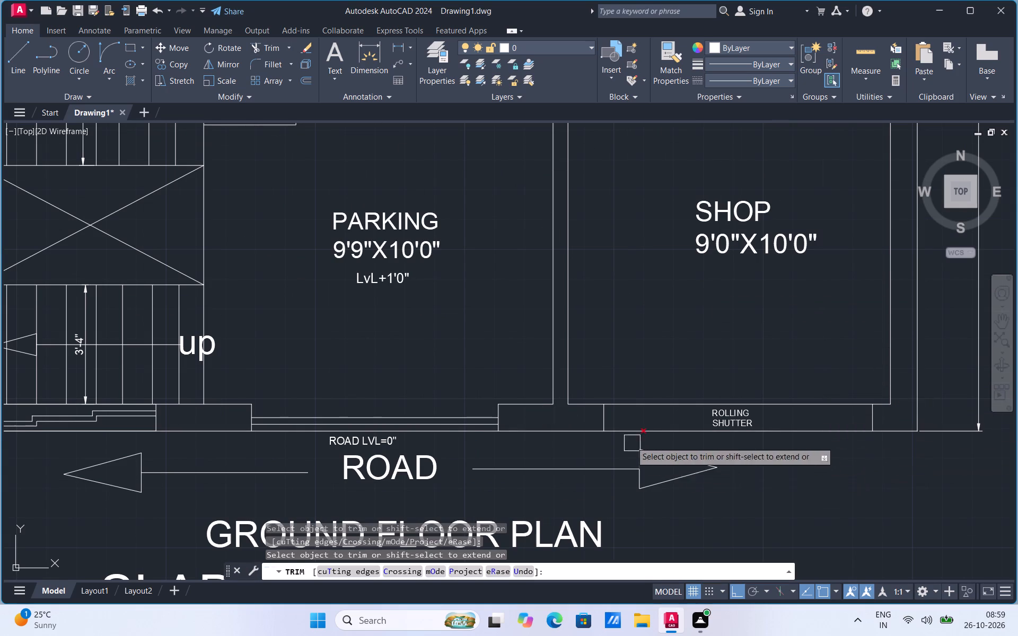
Set the current colour to 0,0,0 and draw a vertical line in the empty area left of the plan.
{"action": "scroll", "coordinate": [610, 417], "scroll_direction": "down", "scroll_amount": 2}
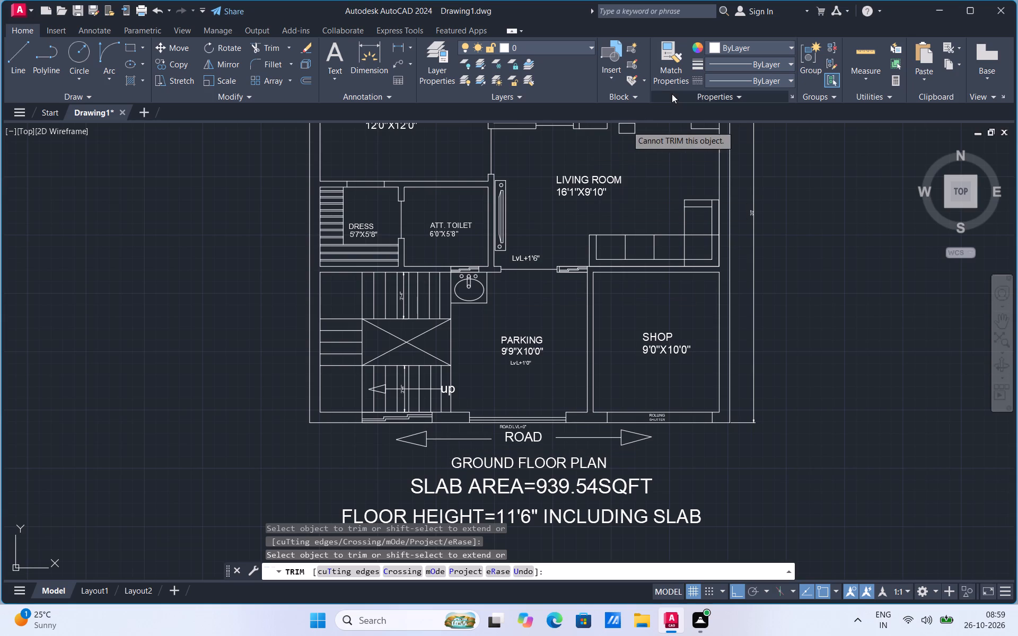
{"action": "left_click", "coordinate": [714, 45]}
{"action": "left_click", "coordinate": [714, 90]}
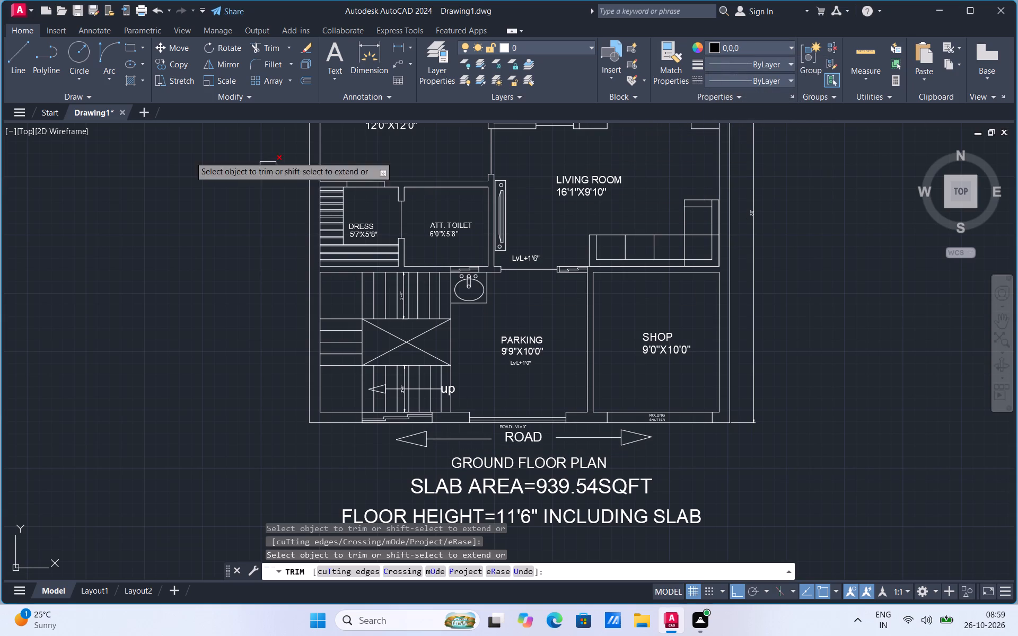
{"action": "left_click", "coordinate": [15, 71]}
{"action": "left_click", "coordinate": [114, 379]}
{"action": "left_click", "coordinate": [115, 282]}
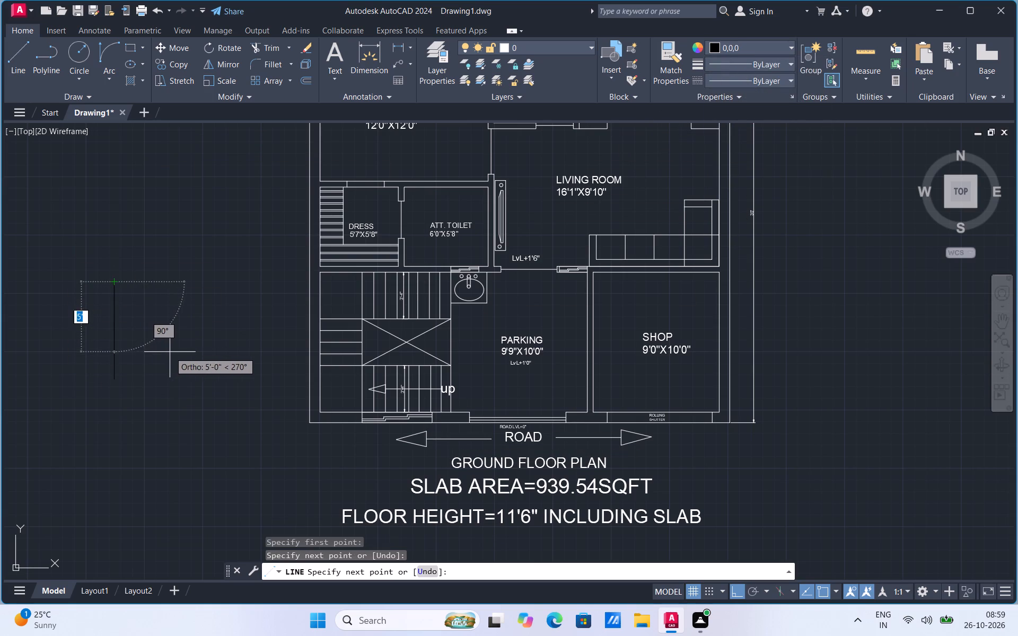
Match the properties of the black sample line onto the GROUND FLOOR PLAN title below the plan.
{"action": "left_click", "coordinate": [663, 71]}
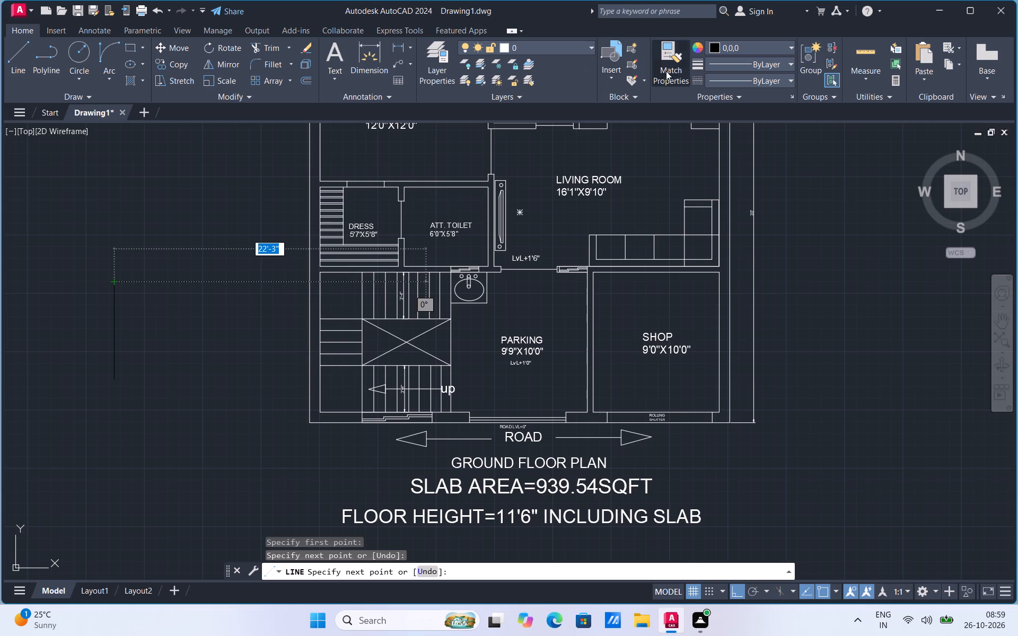
{"action": "left_click", "coordinate": [109, 350]}
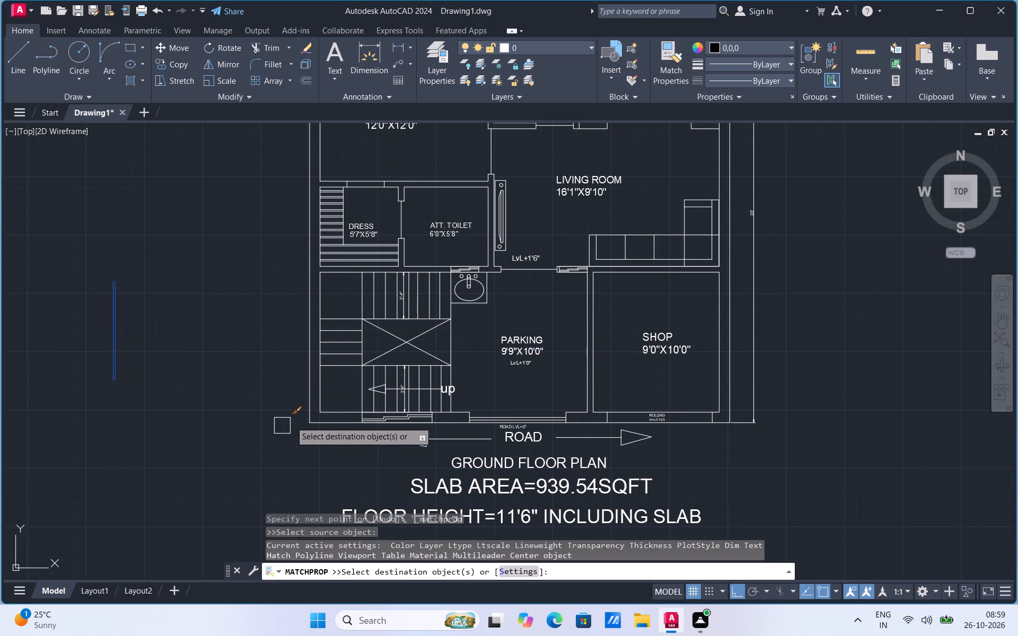
{"action": "scroll", "coordinate": [387, 513], "scroll_direction": "up", "scroll_amount": 1}
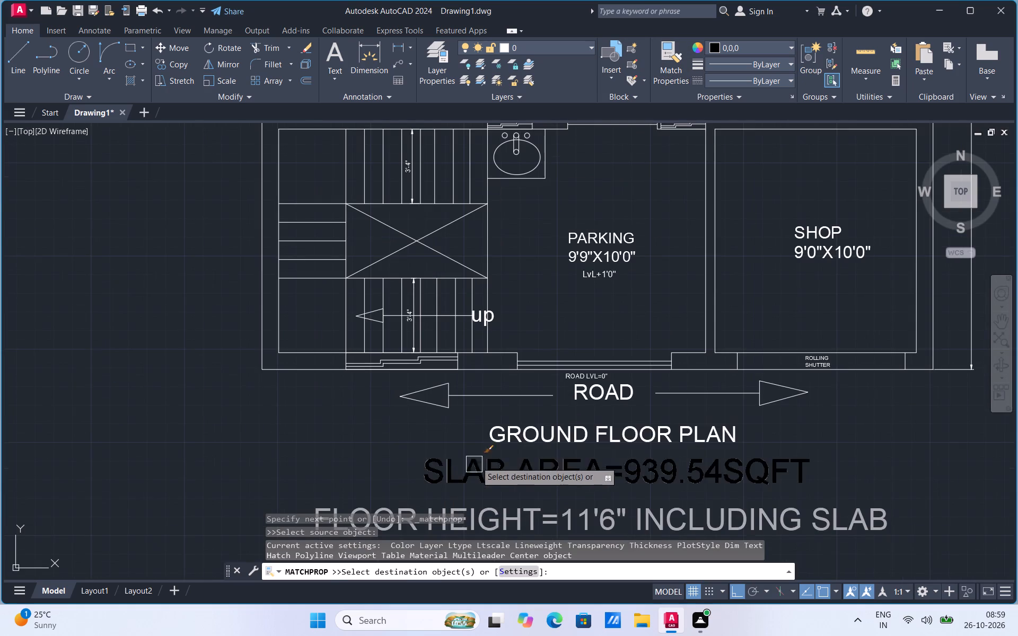
{"action": "left_click", "coordinate": [507, 440]}
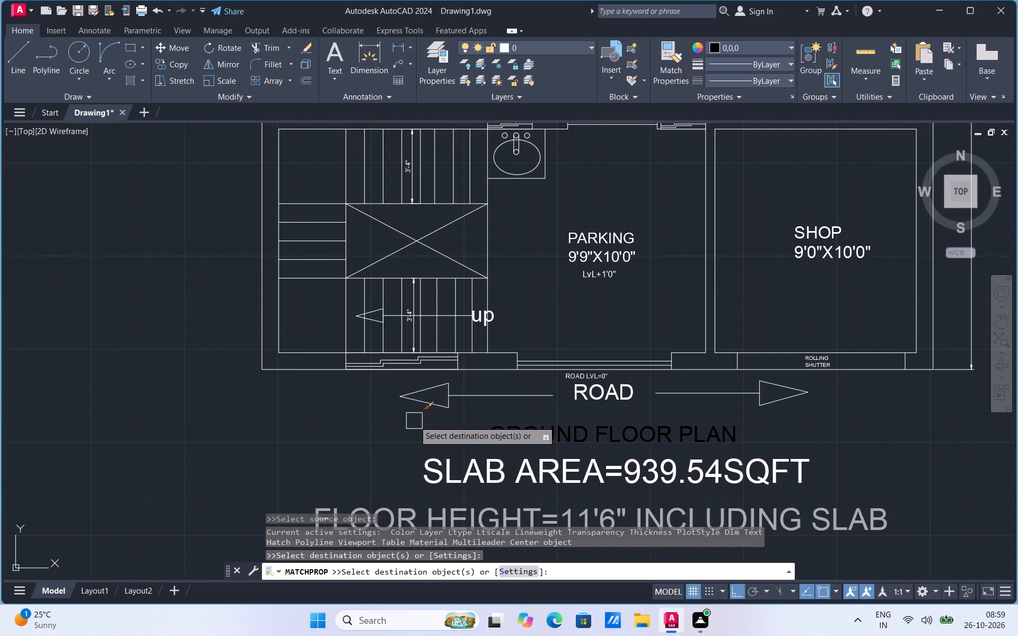
Draw a Blue vertical sample line in the empty area beside the plan and match its properties onto the FLOOR HEIGHT text.
{"action": "scroll", "coordinate": [414, 421], "scroll_direction": "down", "scroll_amount": 2}
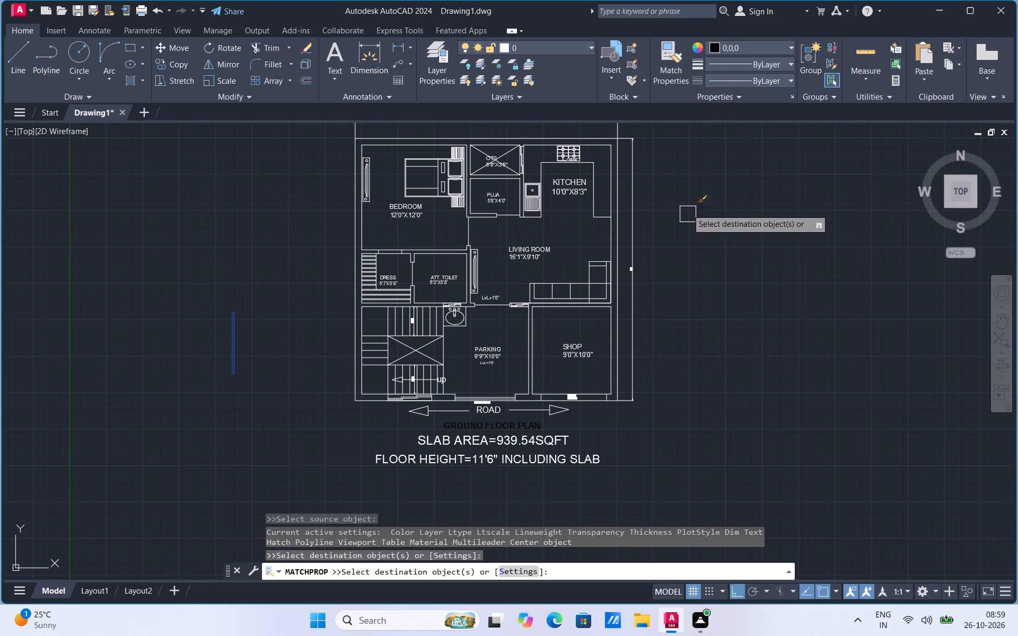
{"action": "left_click", "coordinate": [718, 48]}
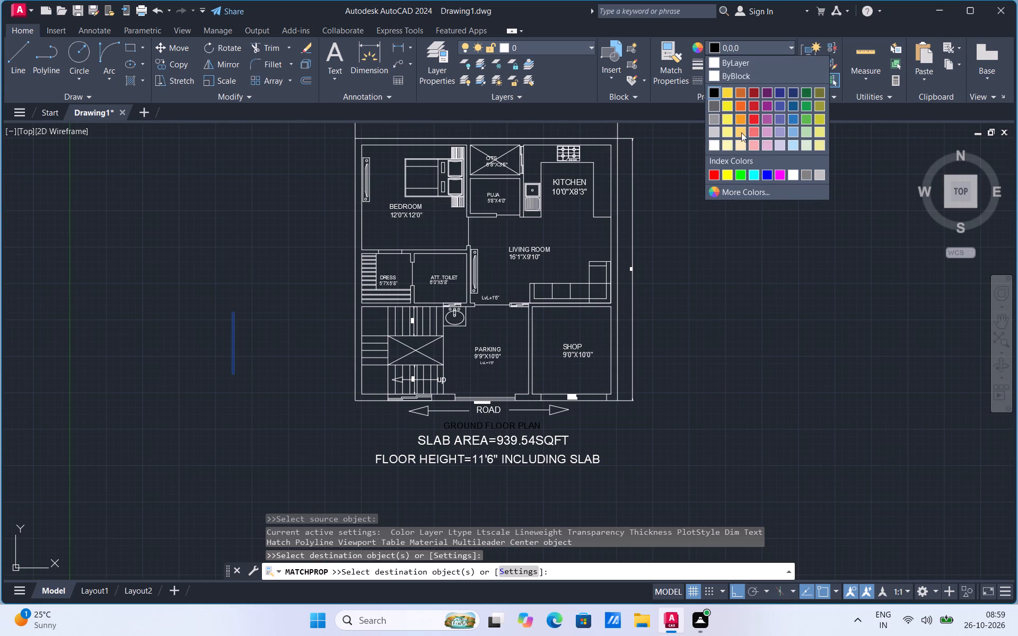
{"action": "left_click", "coordinate": [767, 178]}
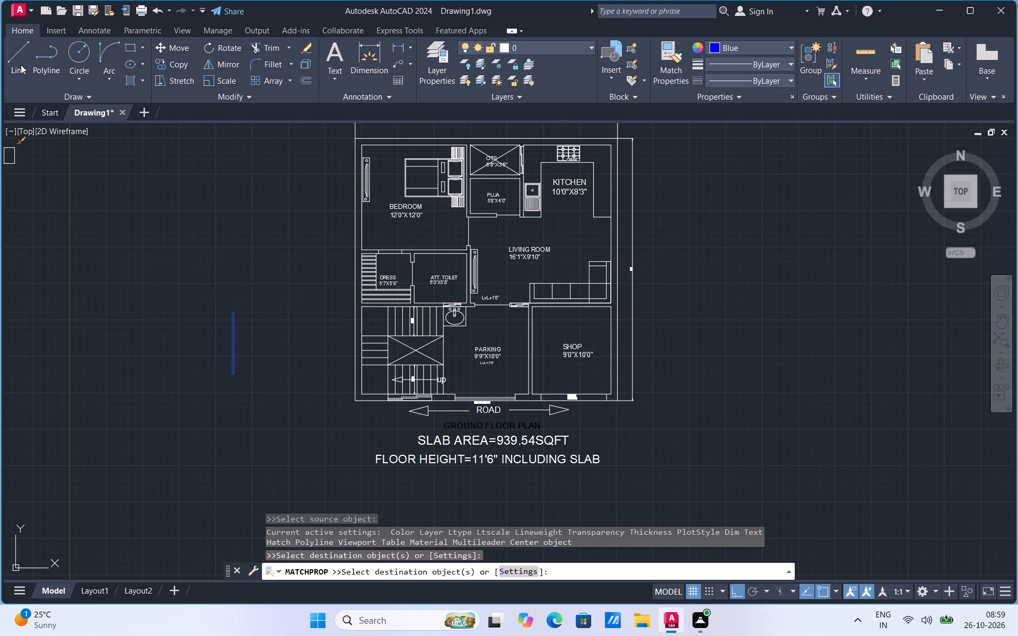
{"action": "left_click", "coordinate": [21, 64]}
{"action": "left_click", "coordinate": [194, 386]}
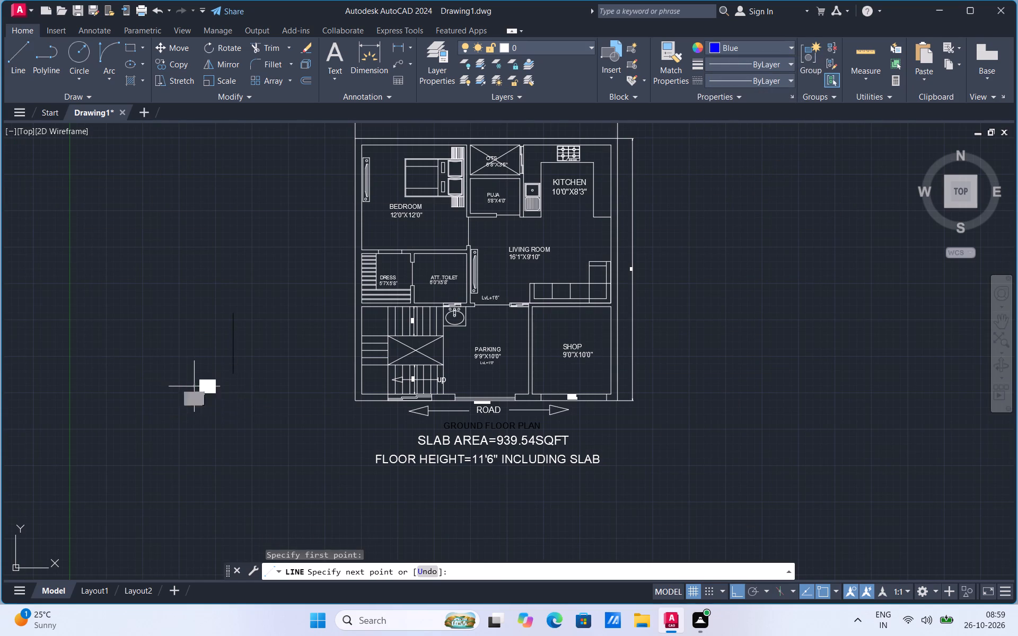
{"action": "left_click", "coordinate": [200, 306]}
{"action": "left_click", "coordinate": [680, 66]}
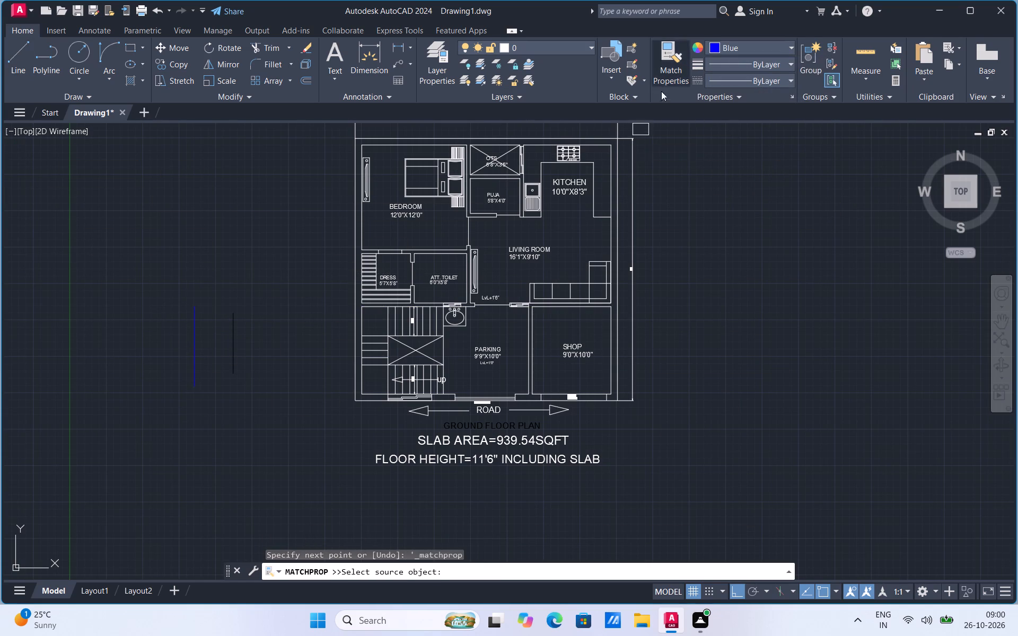
{"action": "left_click", "coordinate": [188, 351]}
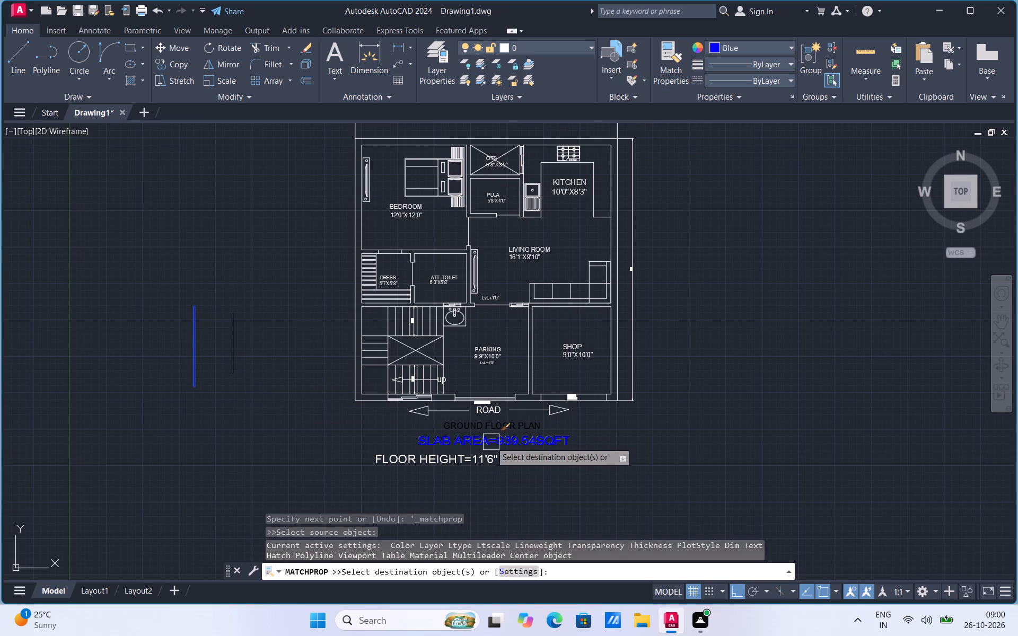
{"action": "left_click", "coordinate": [485, 460]}
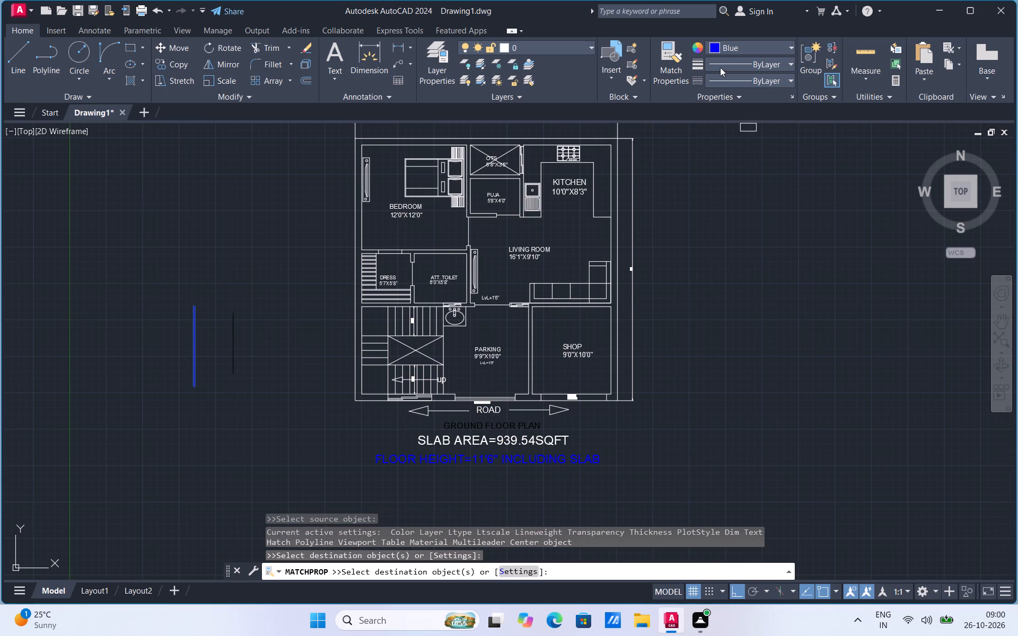
Draw a Red vertical sample line between the blue and black ones and match its properties onto the SLAB AREA text.
{"action": "left_click", "coordinate": [717, 48]}
{"action": "left_click", "coordinate": [717, 176]}
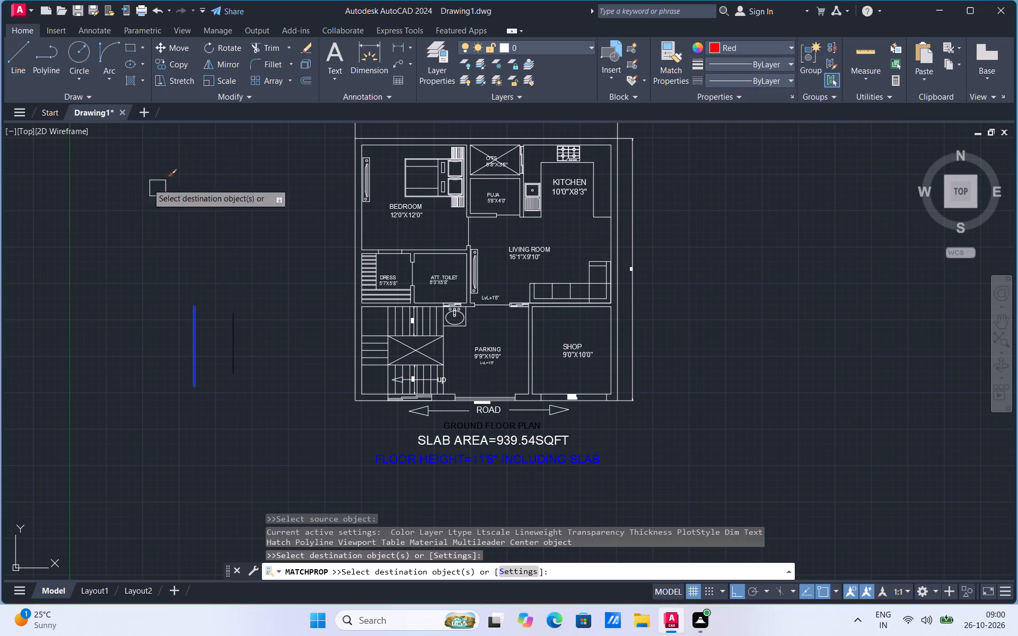
{"action": "left_click", "coordinate": [20, 70]}
{"action": "left_click", "coordinate": [215, 392]}
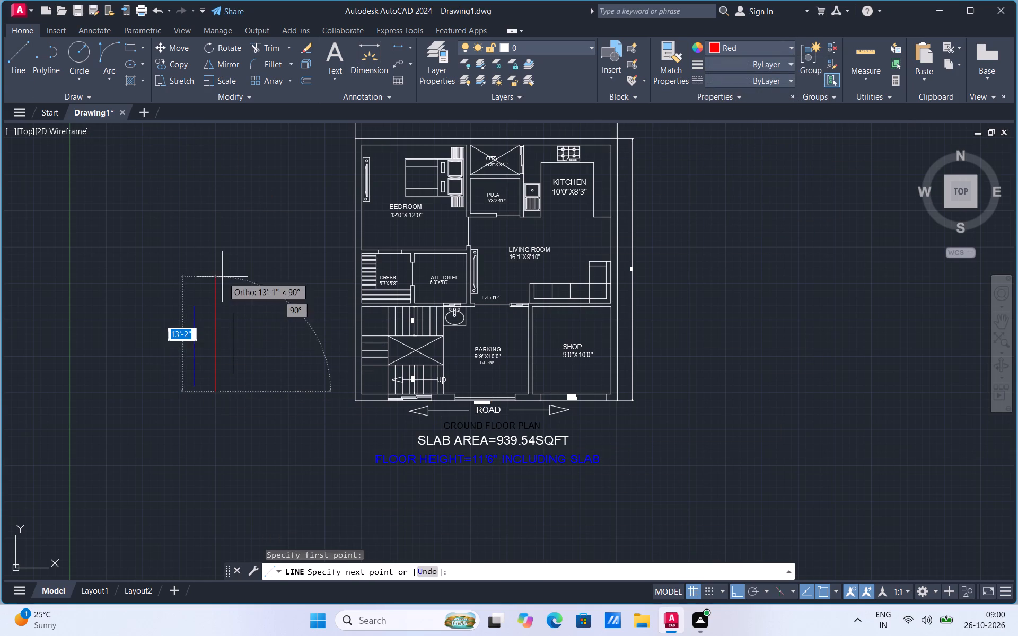
{"action": "left_click", "coordinate": [222, 276]}
{"action": "left_click", "coordinate": [667, 75]}
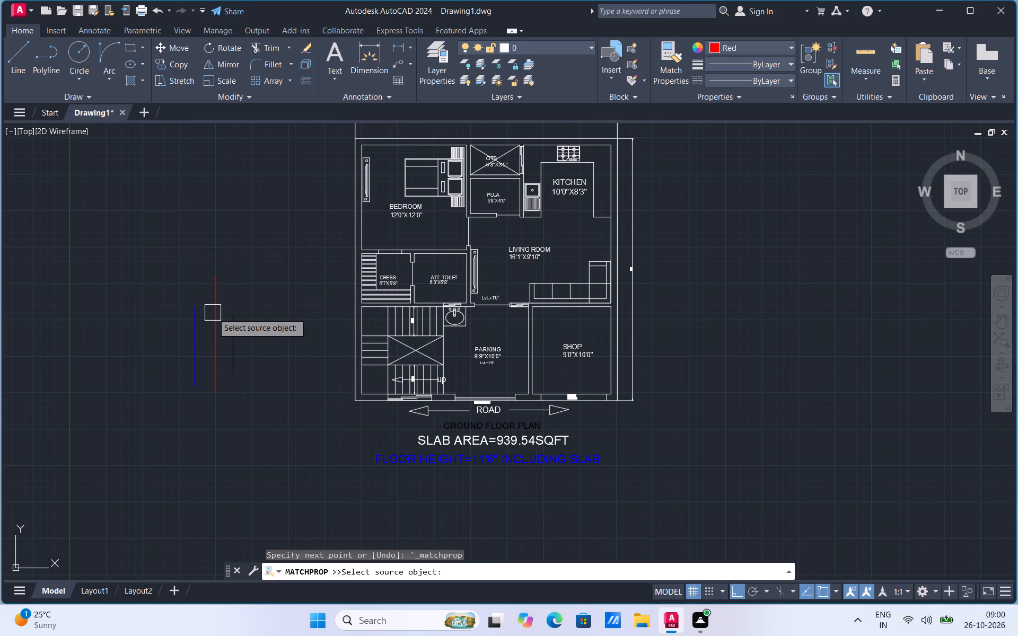
{"action": "left_click", "coordinate": [213, 313]}
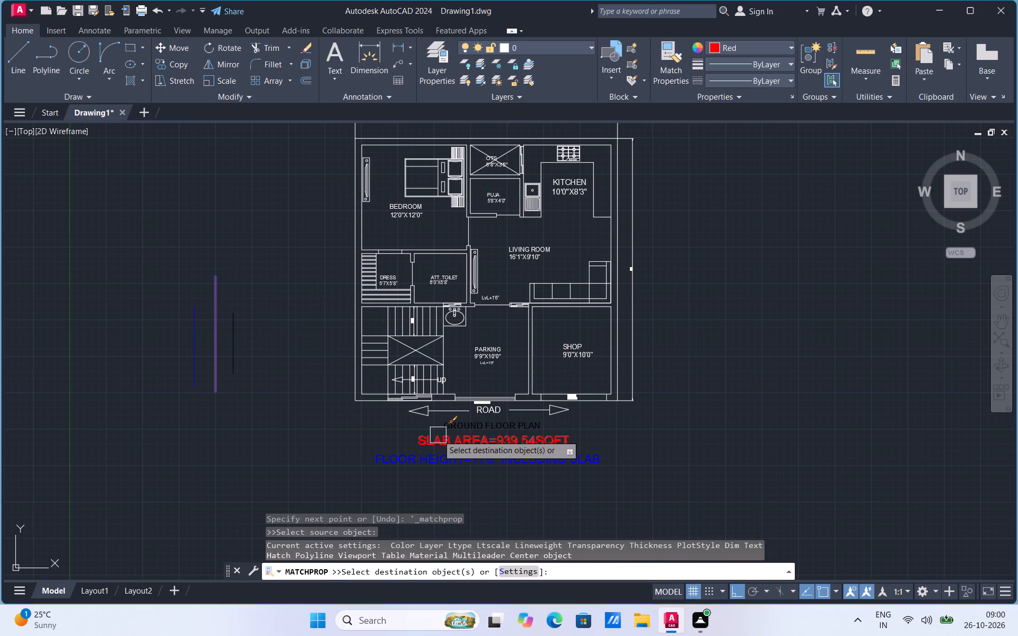
{"action": "scroll", "coordinate": [438, 435], "scroll_direction": "up", "scroll_amount": 1}
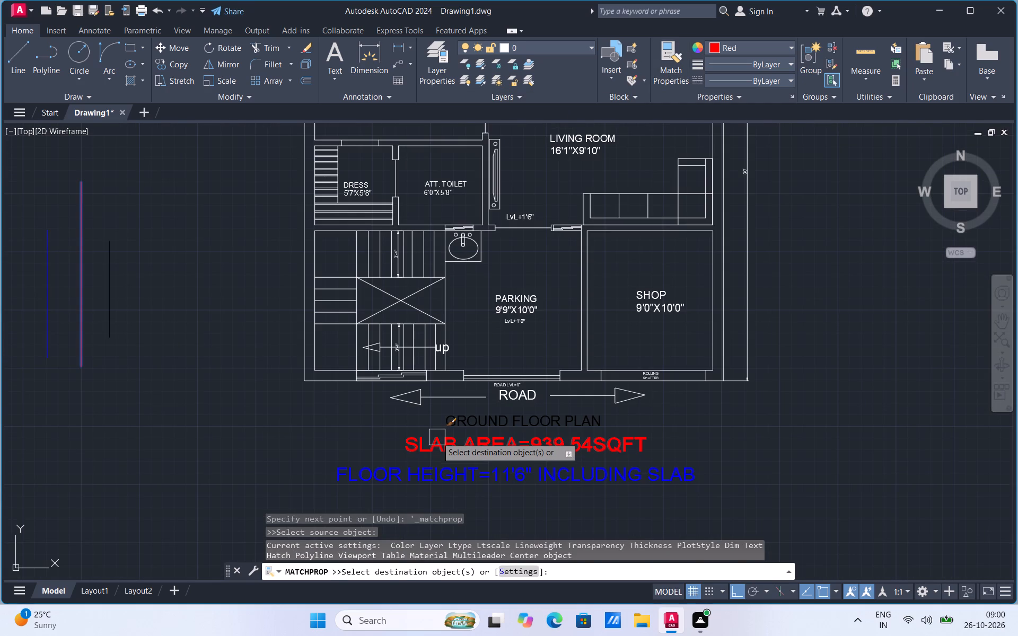
{"action": "left_click", "coordinate": [437, 437]}
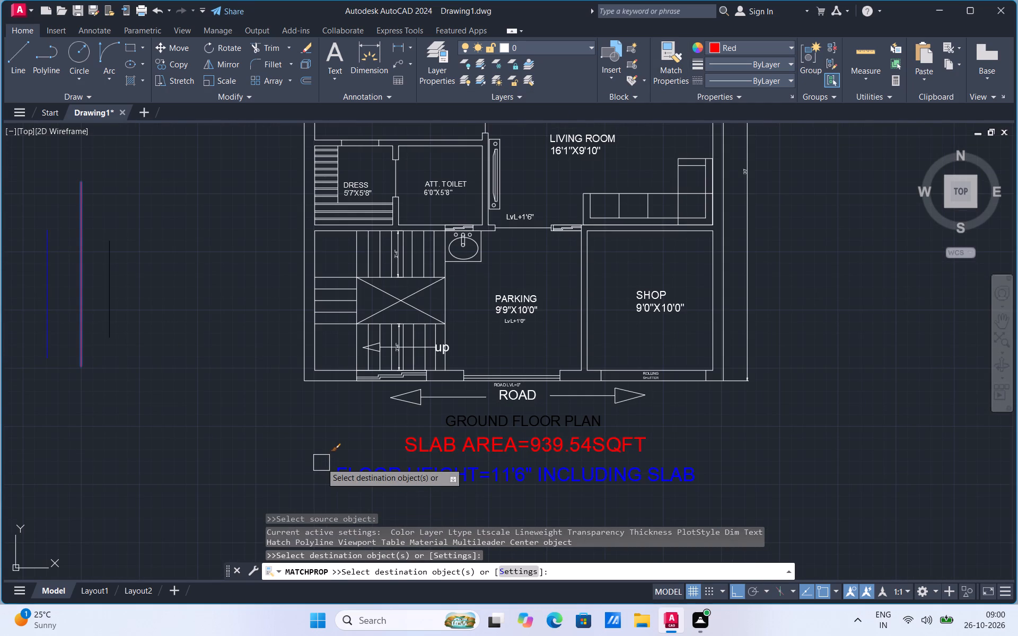
Set the current colour to 8 and draw a vertical sample line between the black sample line and the plan.
{"action": "left_click", "coordinate": [713, 45]}
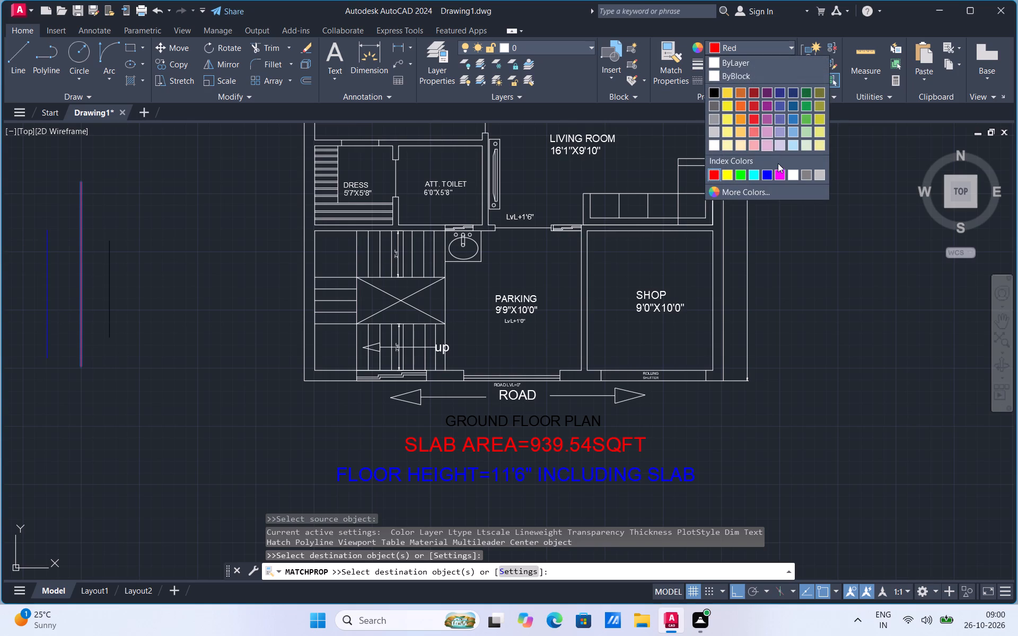
{"action": "left_click", "coordinate": [806, 121]}
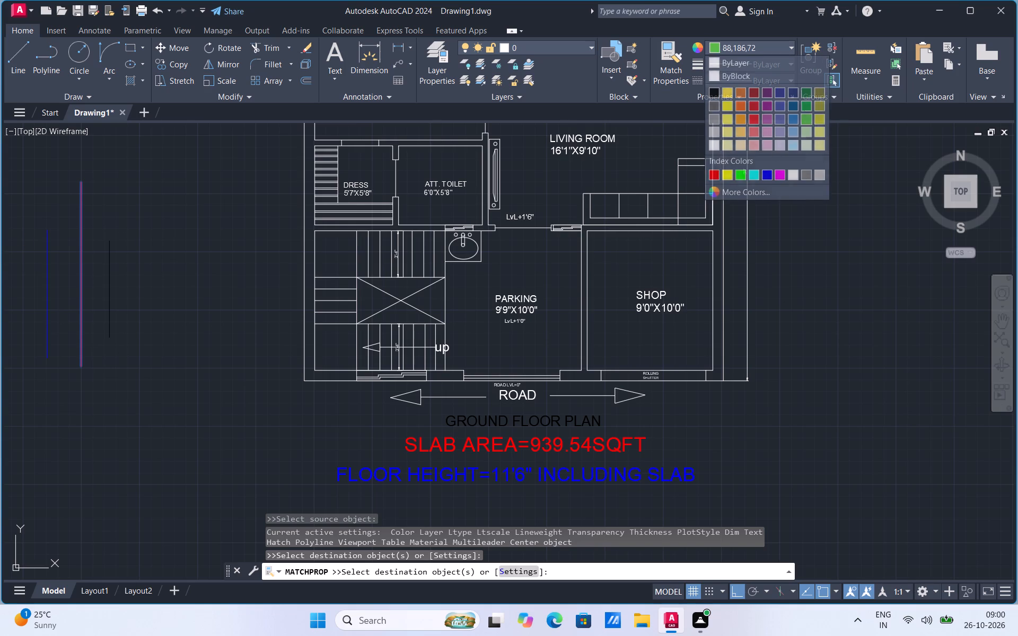
{"action": "left_click", "coordinate": [716, 45]}
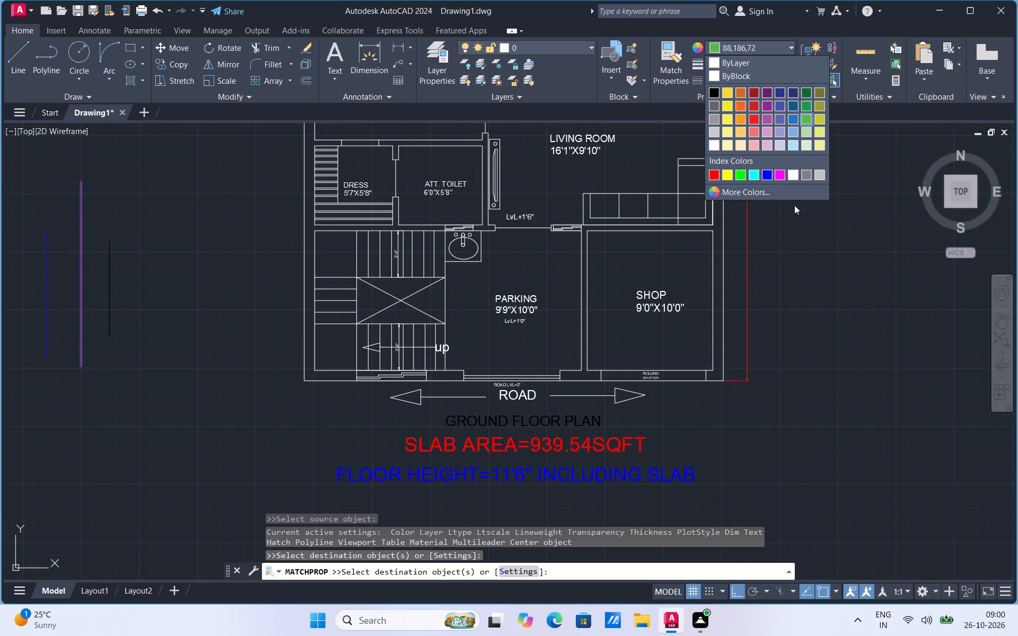
{"action": "left_click", "coordinate": [808, 171]}
{"action": "left_click", "coordinate": [14, 71]}
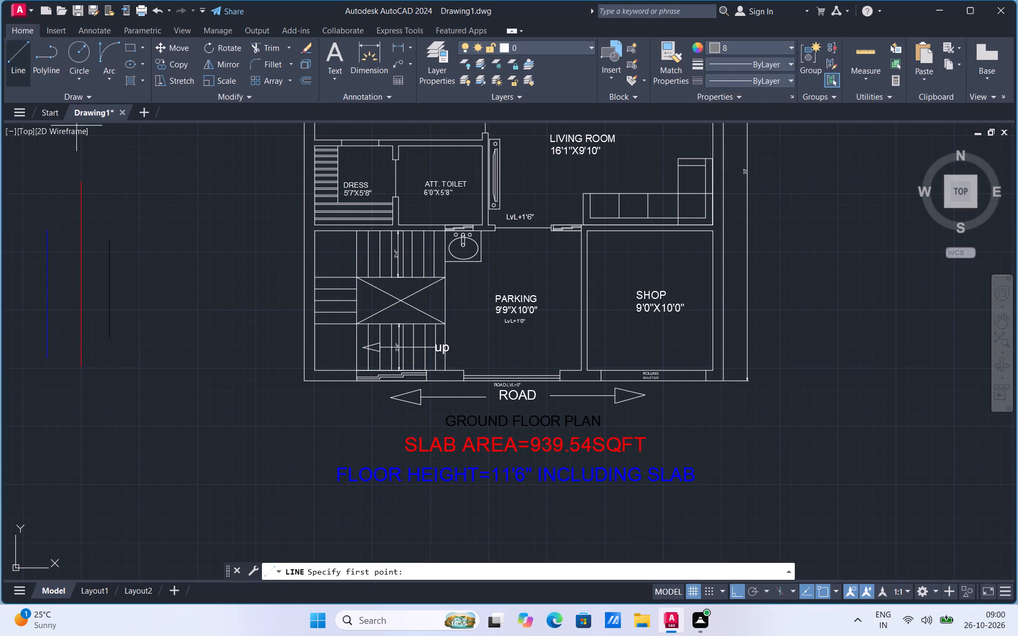
{"action": "left_click", "coordinate": [161, 328]}
{"action": "left_click", "coordinate": [171, 220]}
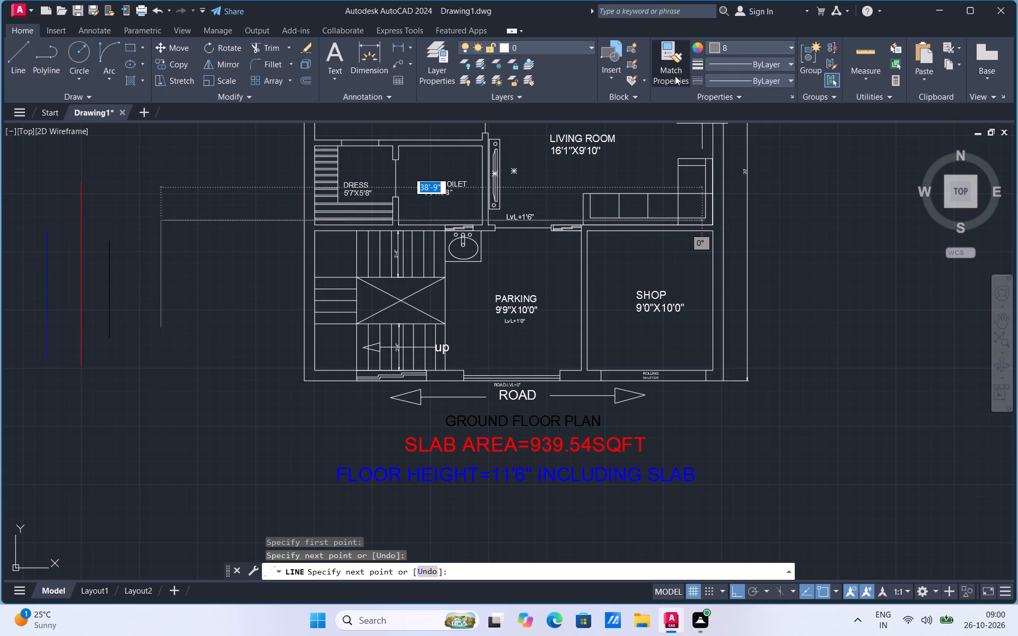
Match the properties of the colour 8 sample line onto the ROAD text and the arrows on both sides of it.
{"action": "left_click", "coordinate": [675, 76]}
{"action": "left_click", "coordinate": [167, 279]}
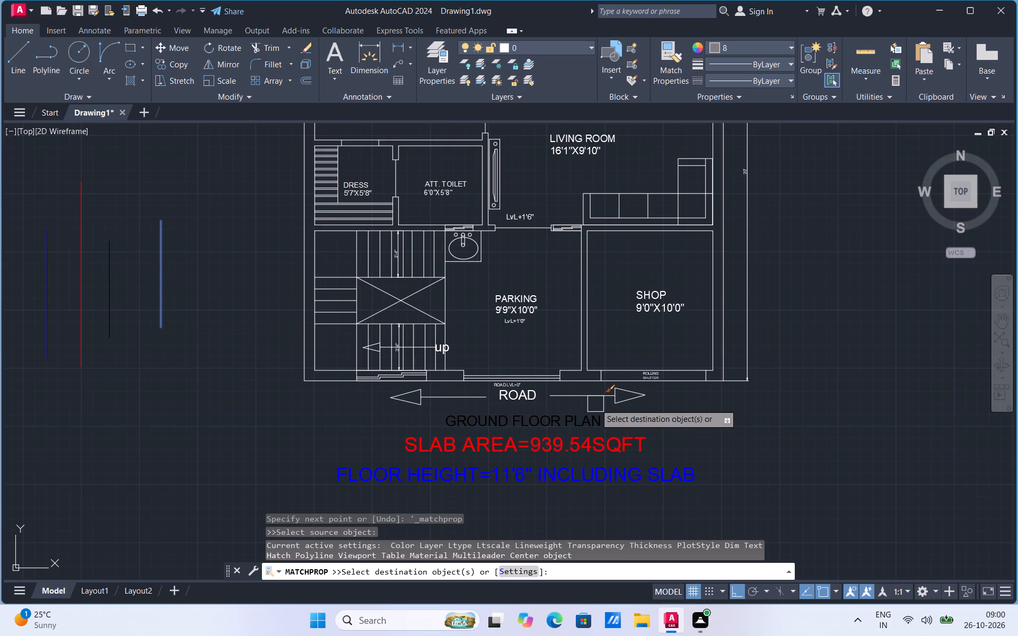
{"action": "scroll", "coordinate": [595, 404], "scroll_direction": "up", "scroll_amount": 1}
{"action": "left_click", "coordinate": [470, 390]}
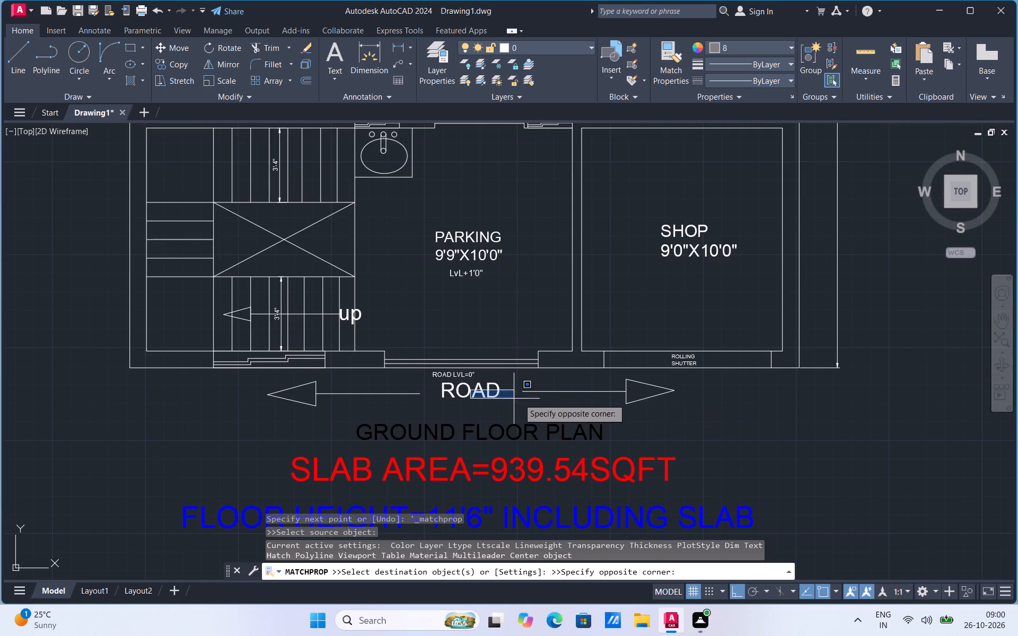
{"action": "left_click", "coordinate": [554, 393]}
{"action": "left_click", "coordinate": [459, 399]}
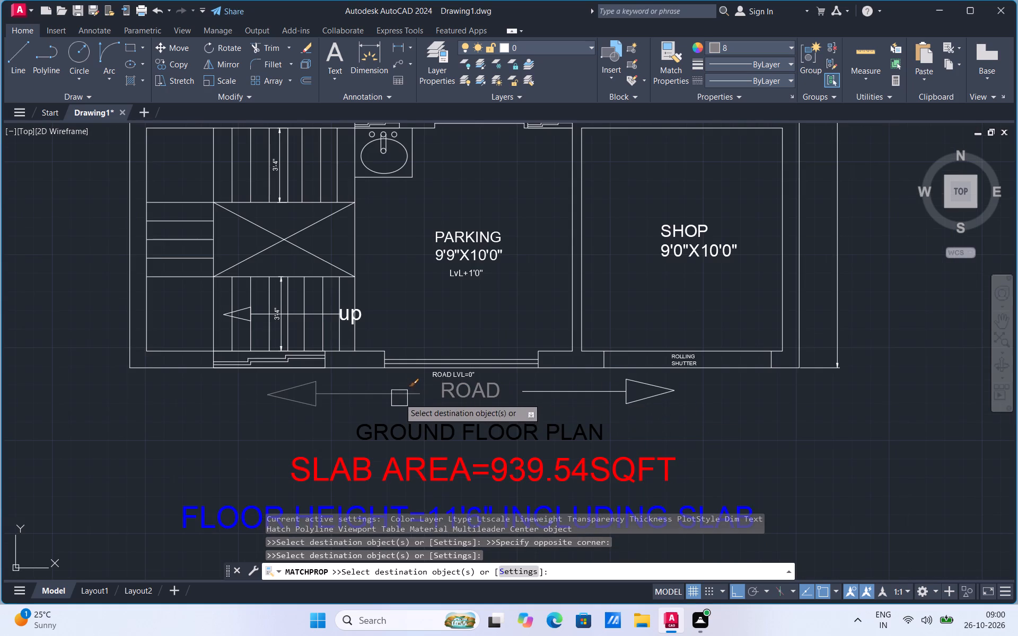
{"action": "left_click", "coordinate": [399, 397]}
{"action": "left_click", "coordinate": [559, 397]}
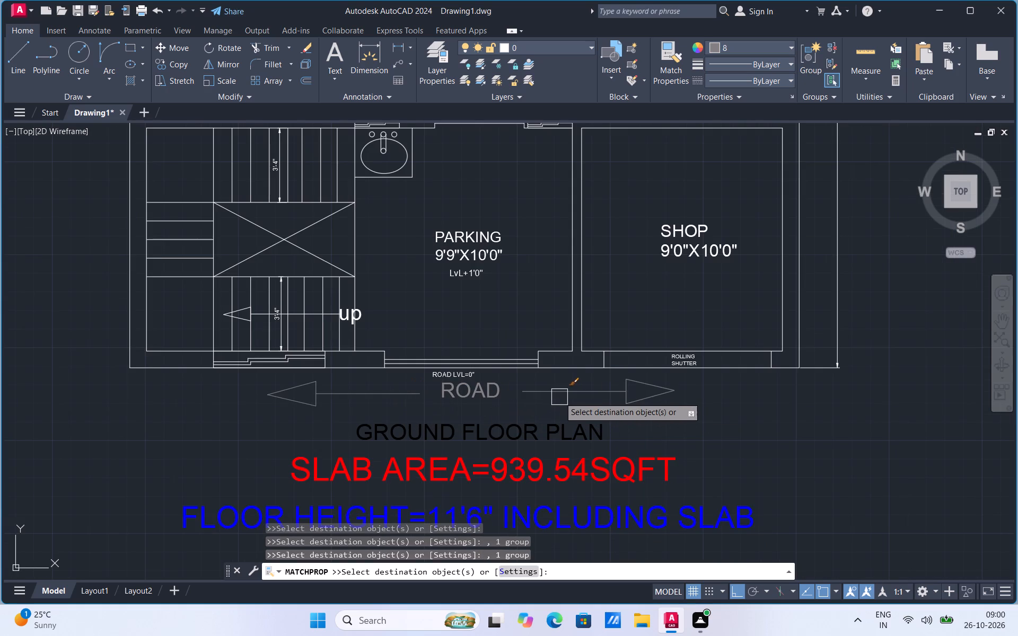
Set the current colour to Red.
{"action": "scroll", "coordinate": [559, 397], "scroll_direction": "down", "scroll_amount": 1}
{"action": "left_click", "coordinate": [717, 43]}
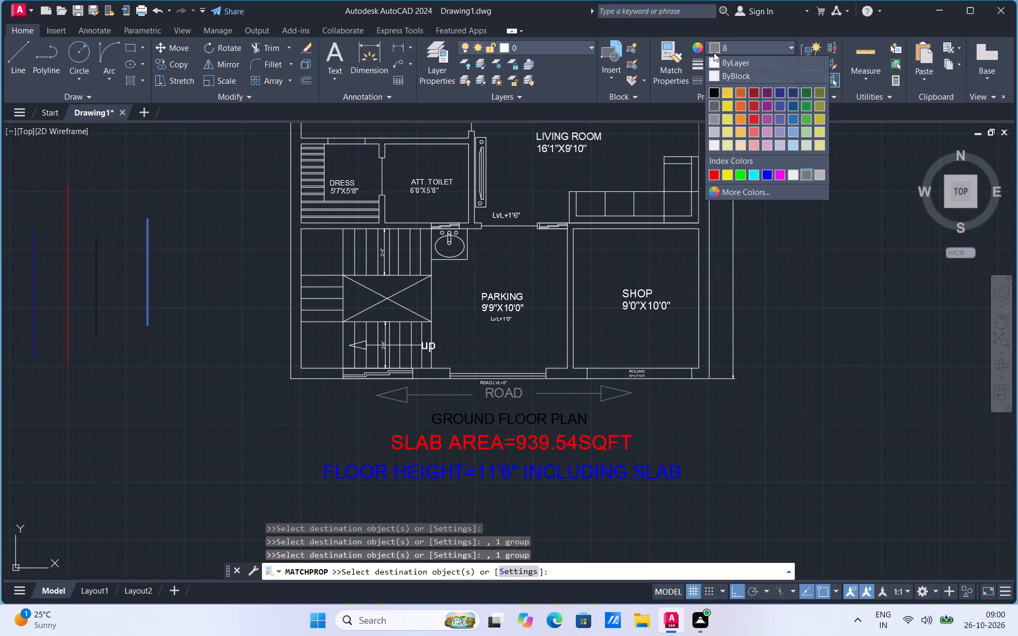
{"action": "left_click", "coordinate": [716, 174]}
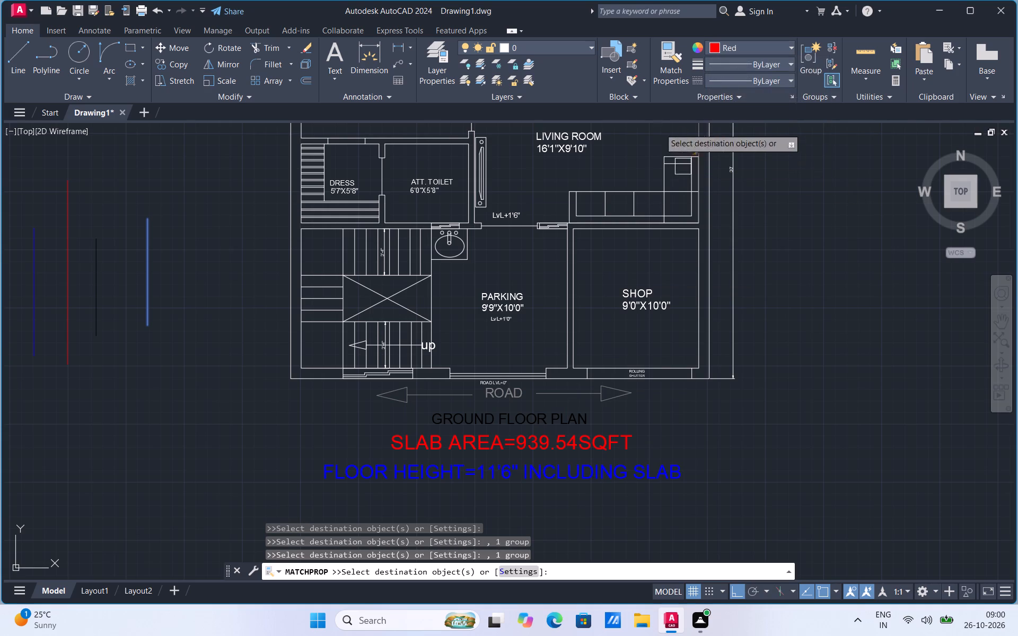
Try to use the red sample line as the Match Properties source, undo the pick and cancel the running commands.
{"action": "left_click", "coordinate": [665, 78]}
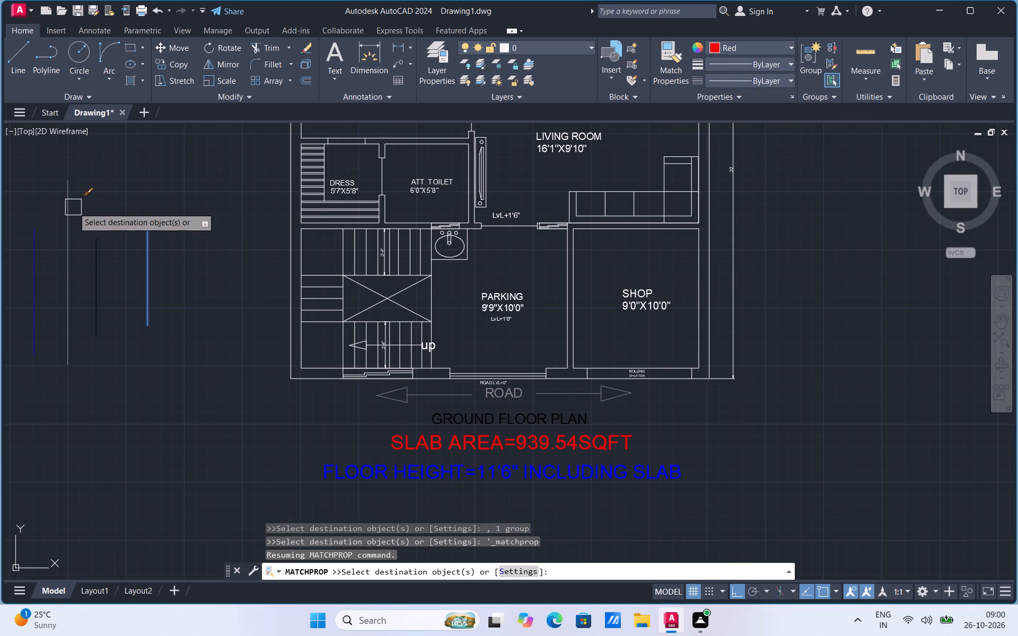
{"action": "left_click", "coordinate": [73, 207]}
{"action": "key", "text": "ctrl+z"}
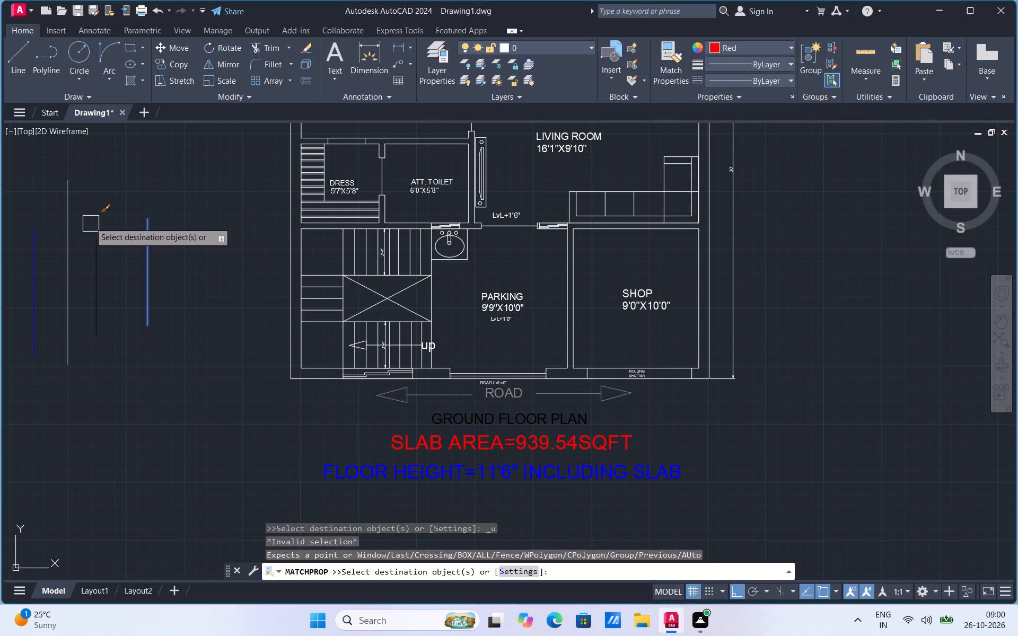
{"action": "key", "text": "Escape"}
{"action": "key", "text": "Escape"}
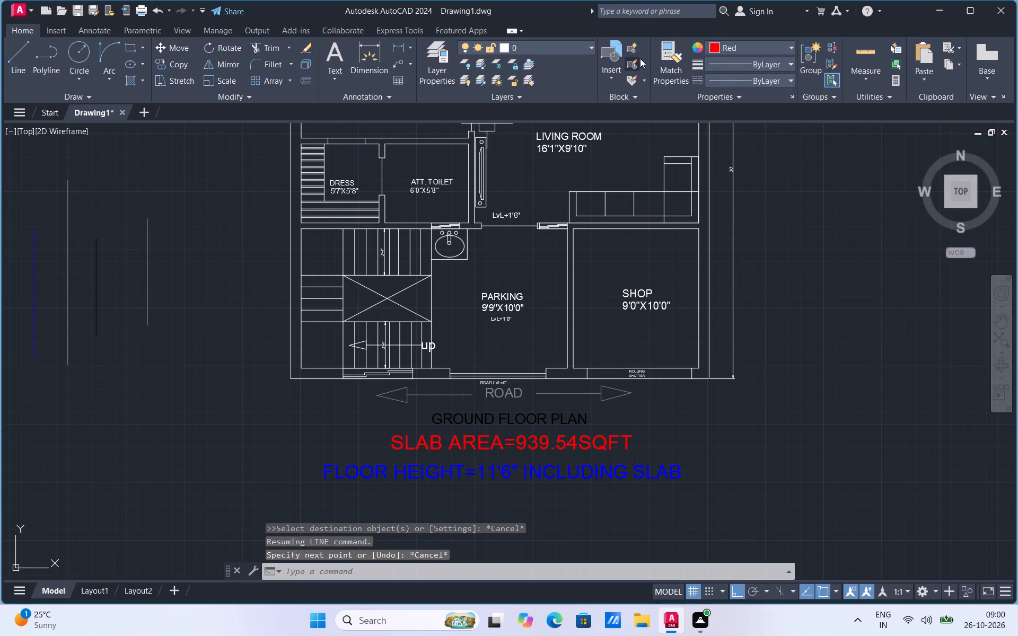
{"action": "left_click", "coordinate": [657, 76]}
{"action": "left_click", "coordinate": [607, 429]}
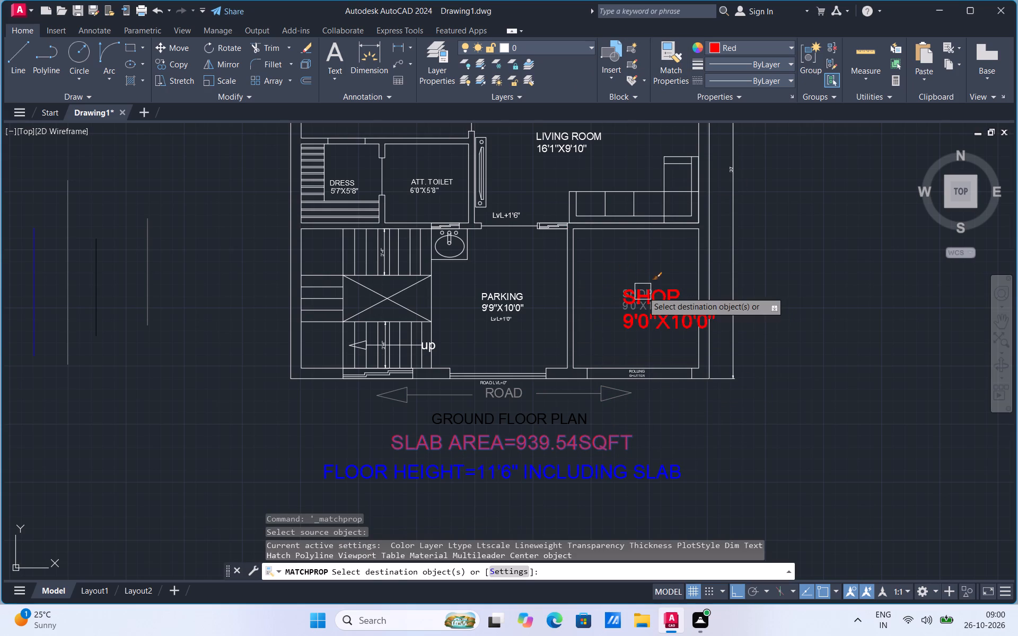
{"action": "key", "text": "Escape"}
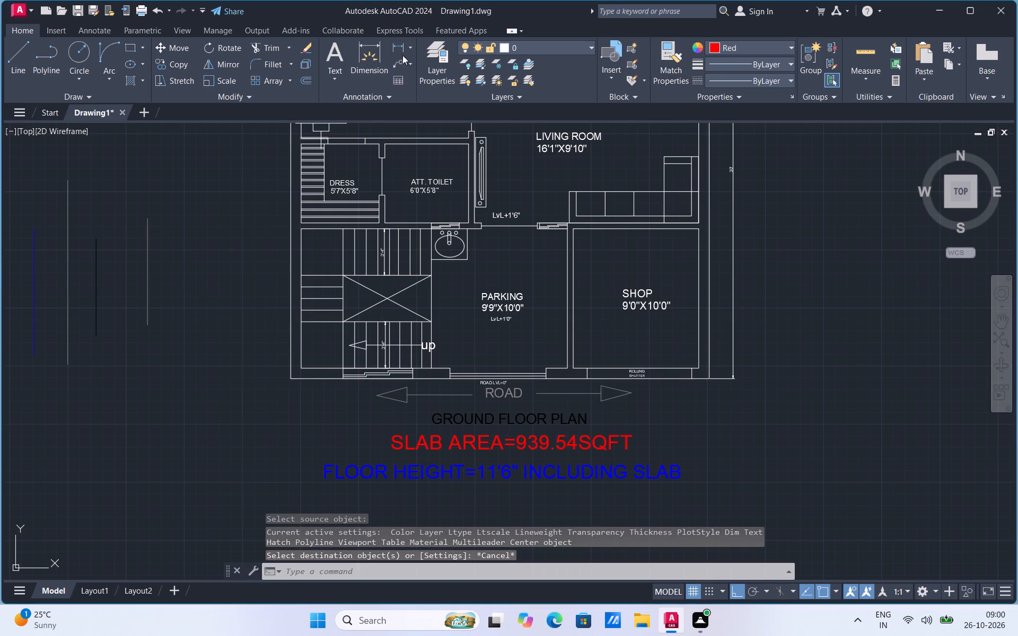
Trim away the tall grey vertical line between the blue and black sample lines.
{"action": "left_click", "coordinate": [271, 50]}
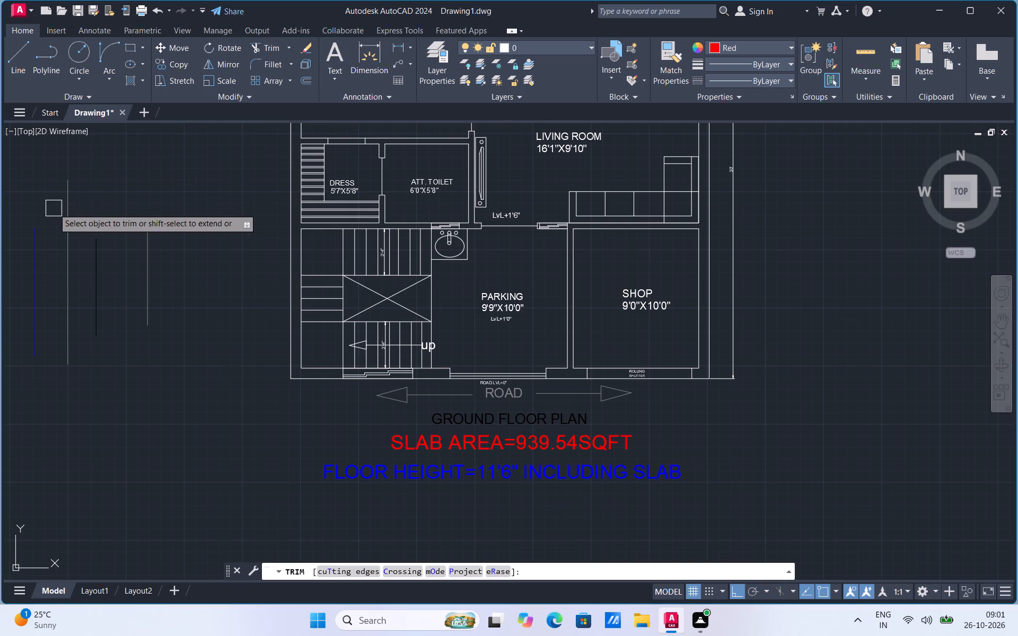
{"action": "left_click", "coordinate": [67, 223]}
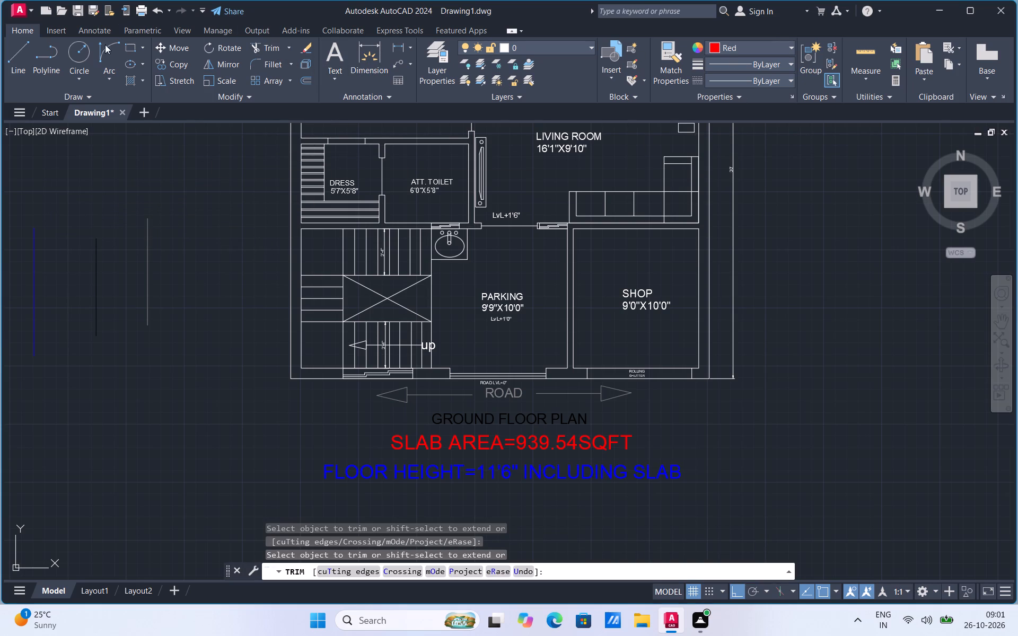
Draw a short vertical red sample line beside the grey sample line, between it and the floor plan.
{"action": "left_click", "coordinate": [20, 69]}
{"action": "left_click", "coordinate": [183, 329]}
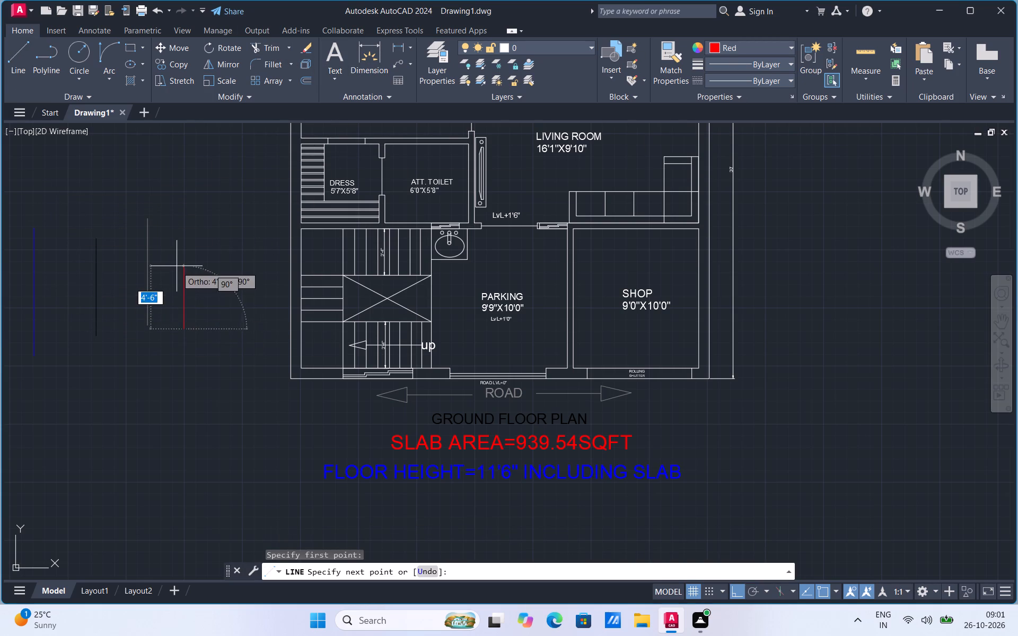
{"action": "left_click", "coordinate": [177, 260]}
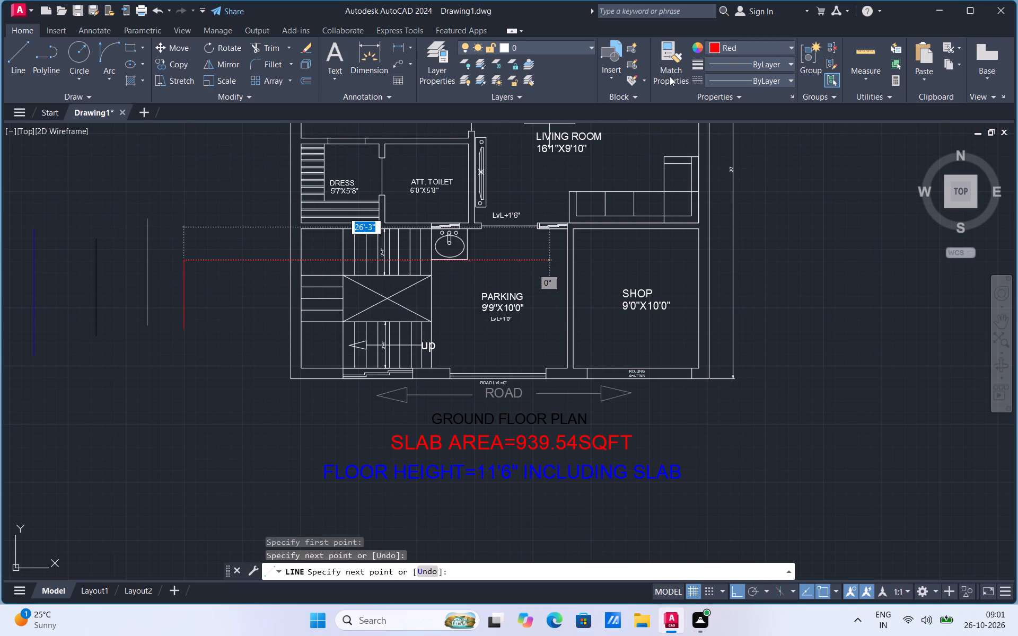
Match the properties of the red sample line onto the LvL+1'0", LvL+1'6" and ROLLING SHUTTER texts.
{"action": "left_click", "coordinate": [670, 77]}
{"action": "left_click", "coordinate": [183, 299]}
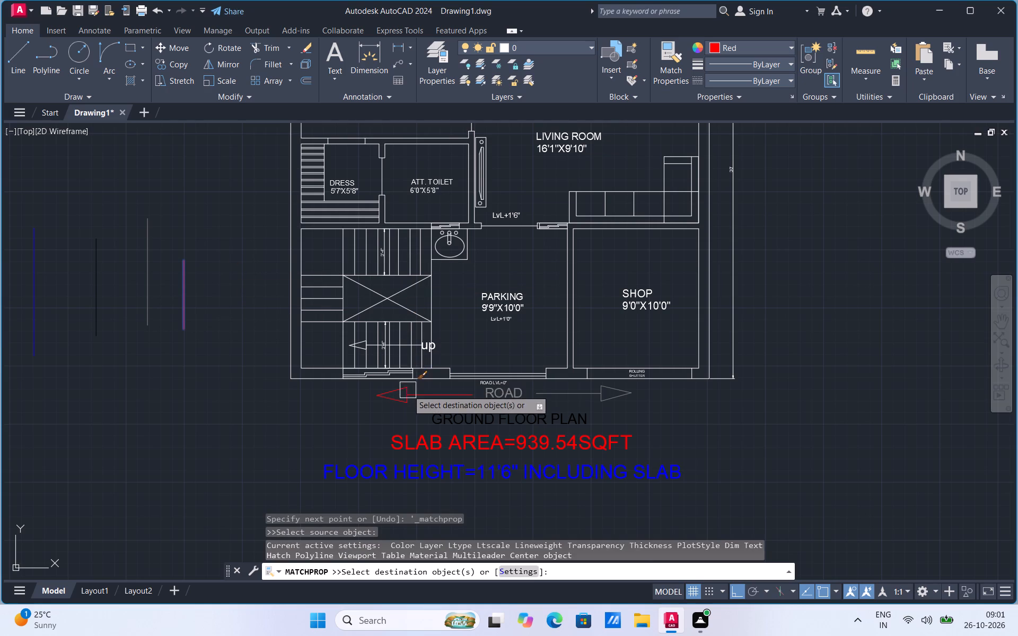
{"action": "scroll", "coordinate": [497, 244], "scroll_direction": "up", "scroll_amount": 1}
{"action": "left_click", "coordinate": [492, 374]}
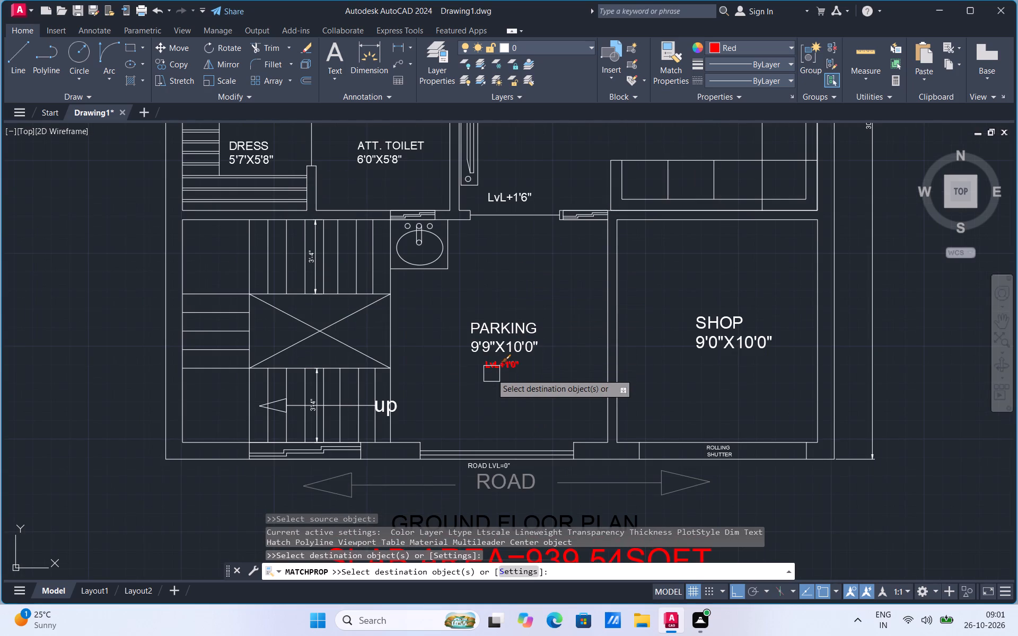
{"action": "left_click", "coordinate": [512, 195]}
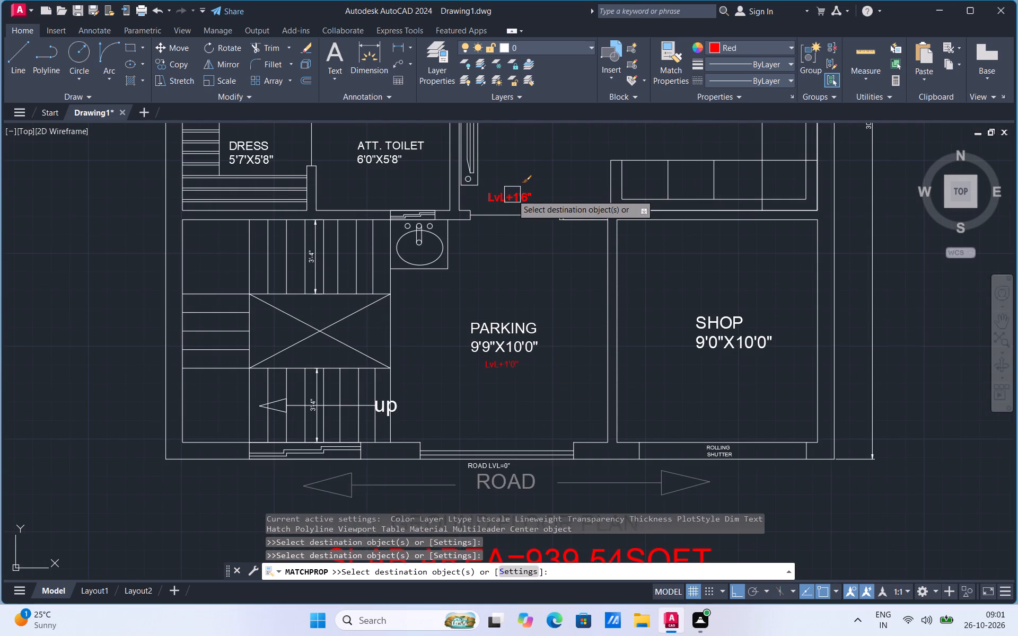
{"action": "left_click", "coordinate": [714, 446]}
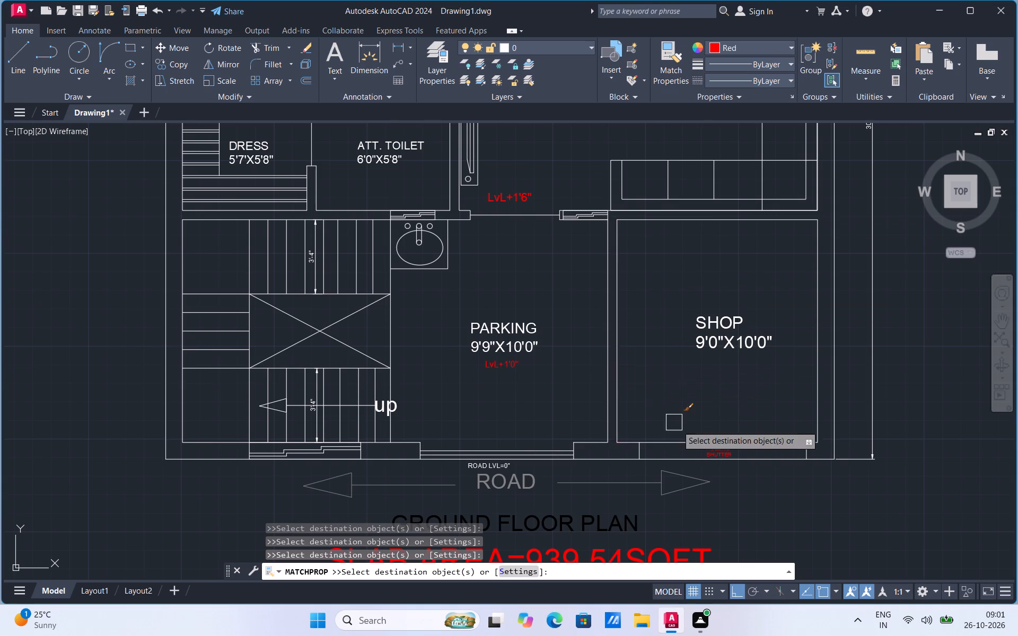
Set the current colour to black 0,0,0 and end the running Match Properties and Line commands.
{"action": "scroll", "coordinate": [683, 431], "scroll_direction": "down", "scroll_amount": 1}
{"action": "left_click", "coordinate": [715, 48]}
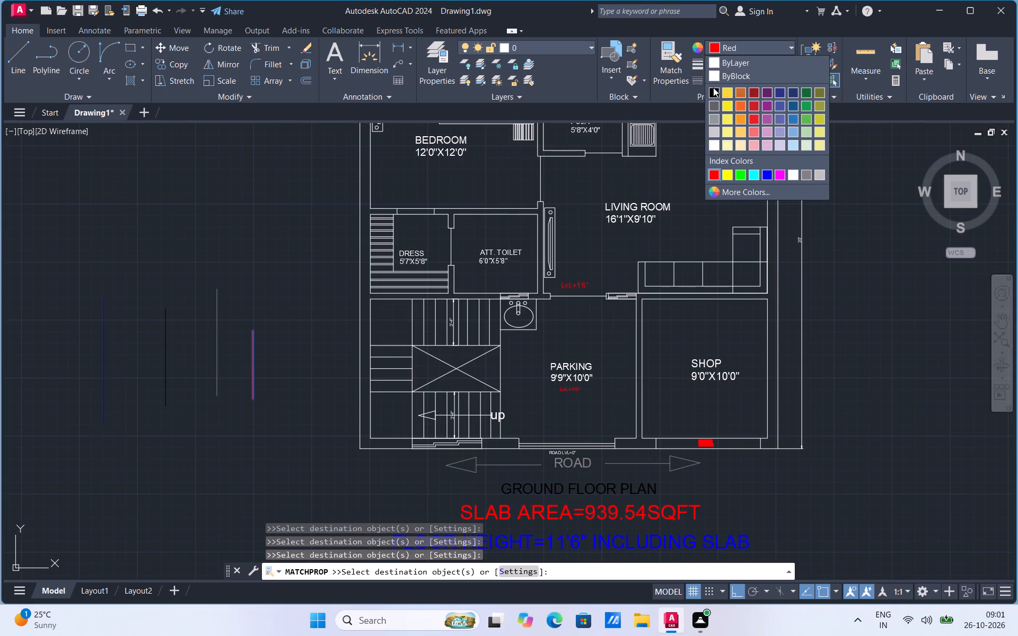
{"action": "left_click", "coordinate": [713, 93]}
{"action": "key", "text": "Escape"}
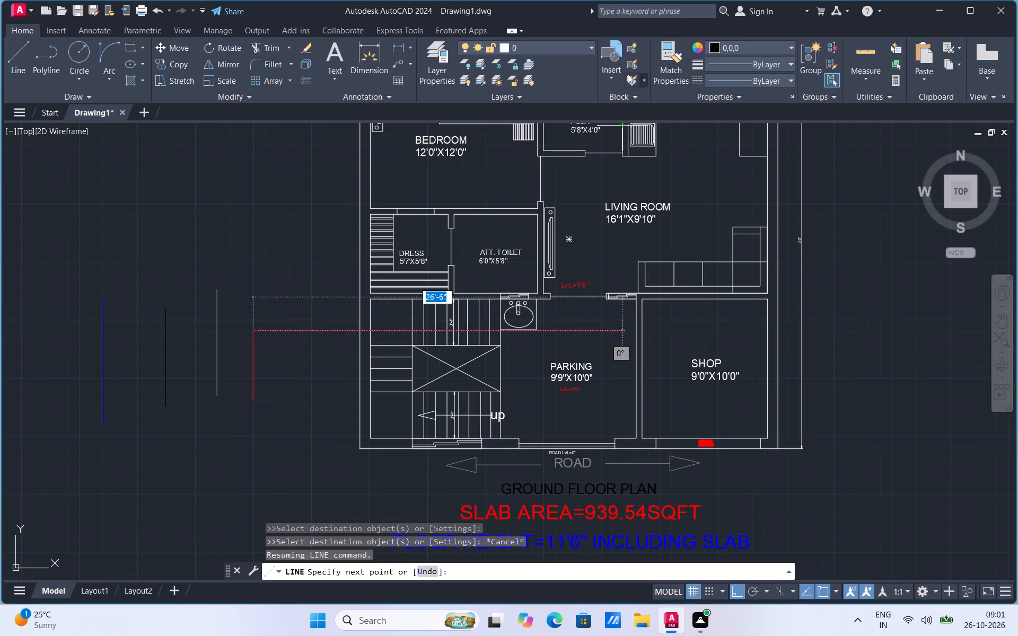
{"action": "key", "text": "Escape"}
Match the black sample line's properties onto the DRESS, BEDROOM, LIVING ROOM, ATT. TOILET, PARKING, SHOP, OTS, PUJA and KITCHEN labels.
{"action": "left_click", "coordinate": [672, 74]}
{"action": "left_click", "coordinate": [167, 331]}
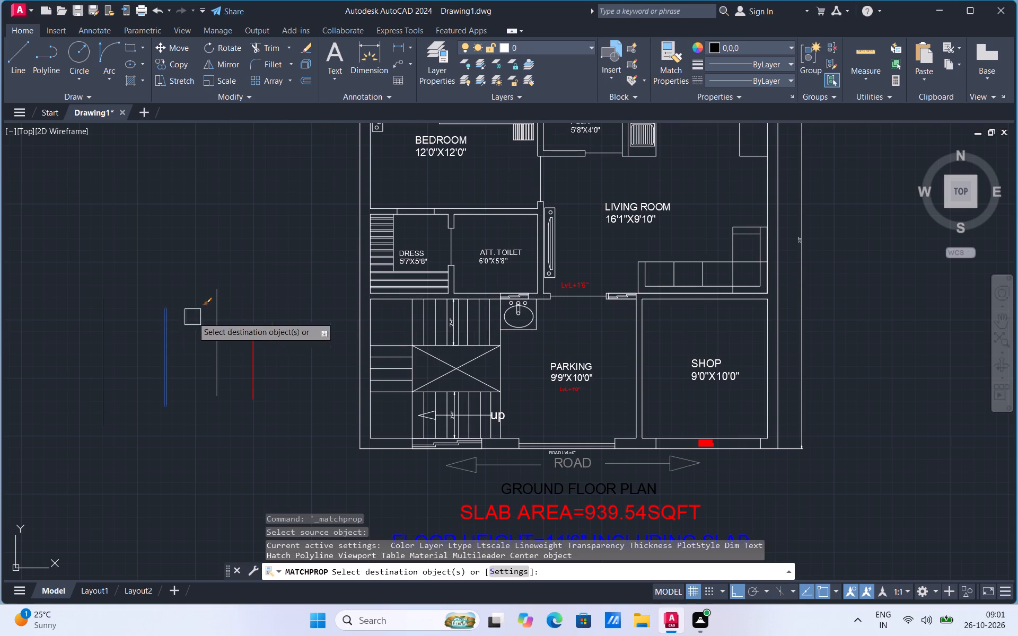
{"action": "left_click", "coordinate": [420, 259]}
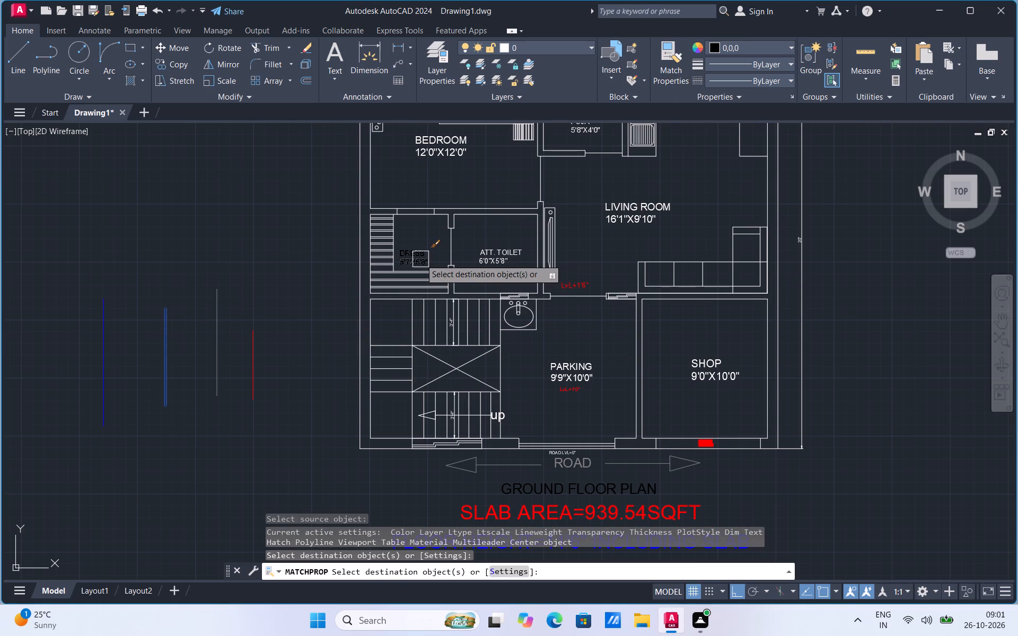
{"action": "left_click", "coordinate": [447, 162]}
{"action": "left_click", "coordinate": [640, 210]}
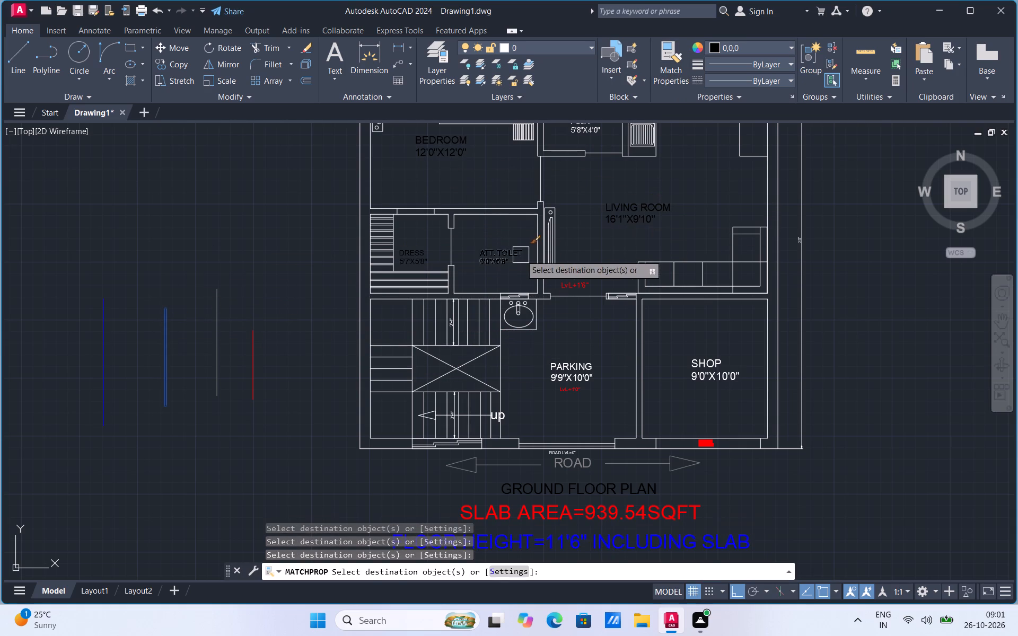
{"action": "left_click", "coordinate": [521, 255]}
{"action": "left_click", "coordinate": [571, 368]}
{"action": "left_click", "coordinate": [721, 364]}
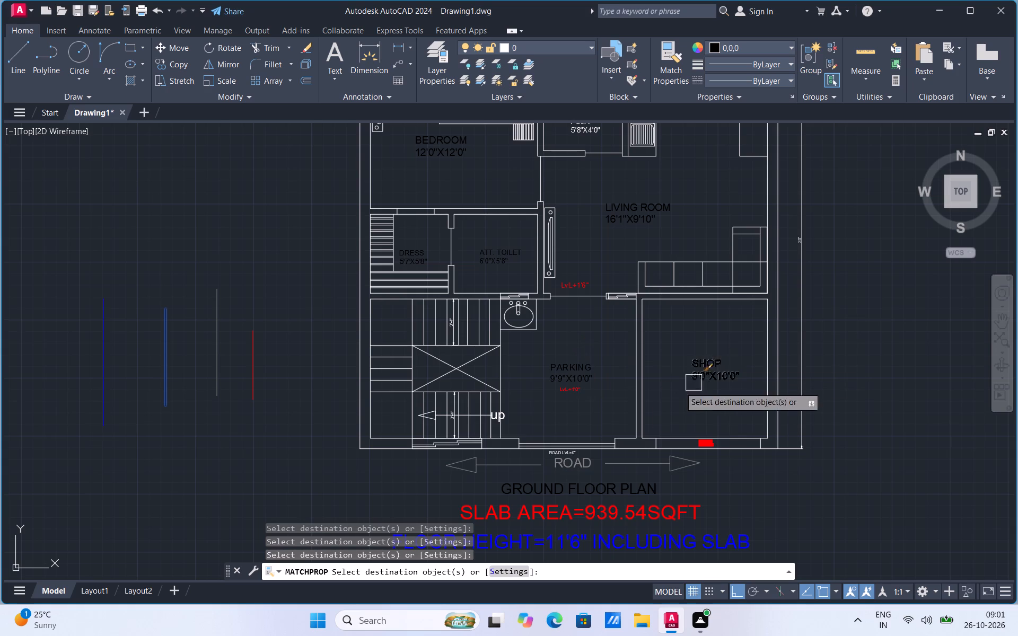
{"action": "scroll", "coordinate": [489, 459], "scroll_direction": "down", "scroll_amount": 1}
{"action": "scroll", "coordinate": [520, 236], "scroll_direction": "up", "scroll_amount": 1}
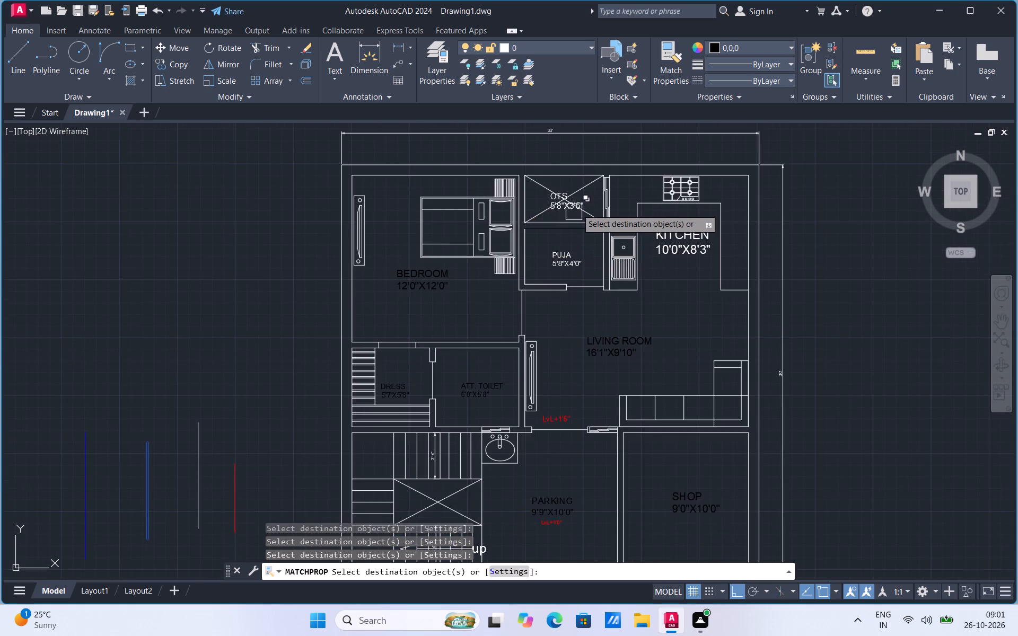
{"action": "scroll", "coordinate": [580, 199], "scroll_direction": "up", "scroll_amount": 2}
{"action": "left_click", "coordinate": [584, 210]}
{"action": "left_click", "coordinate": [553, 337]}
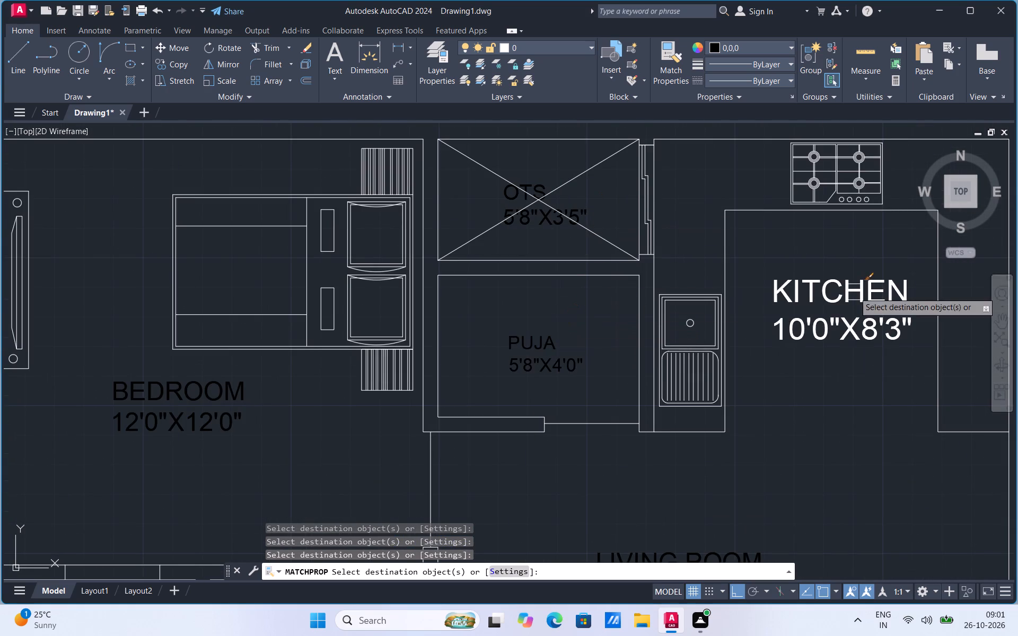
{"action": "left_click", "coordinate": [854, 292]}
Apply the black properties to the kitchen sink, the stove, the bed and the unit on the bedroom's outer wall.
{"action": "scroll", "coordinate": [805, 258], "scroll_direction": "down", "scroll_amount": 2}
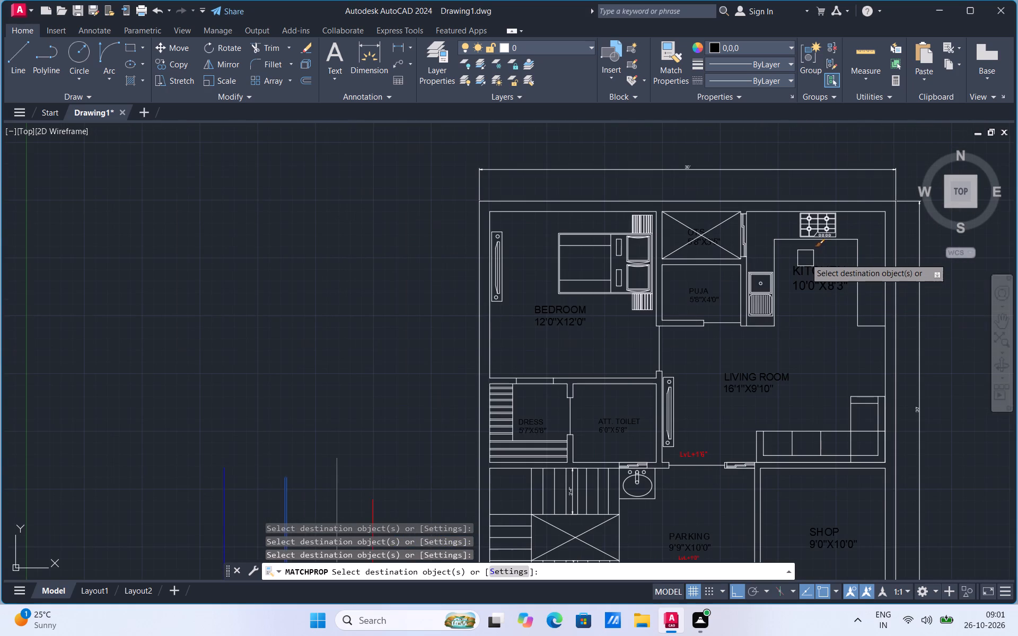
{"action": "scroll", "coordinate": [805, 258], "scroll_direction": "up", "scroll_amount": 2}
{"action": "left_click", "coordinate": [687, 294]}
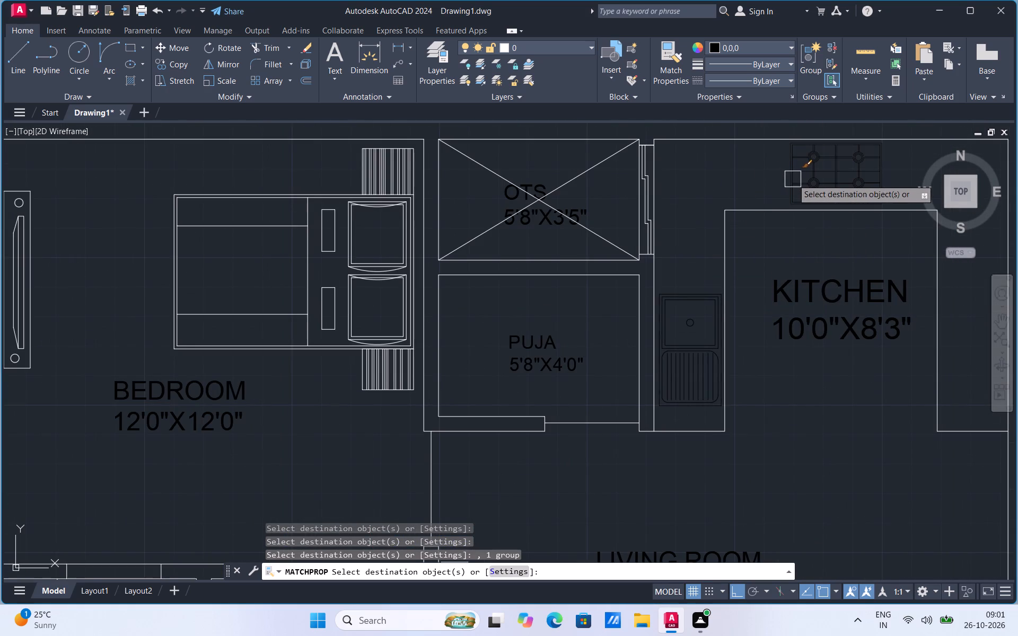
{"action": "left_click", "coordinate": [793, 179]}
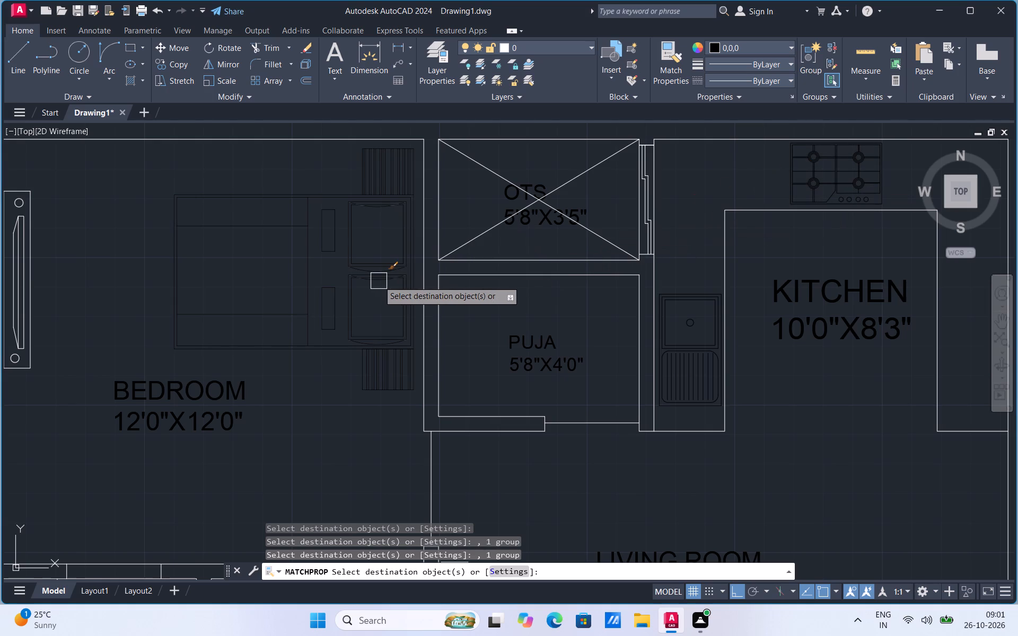
{"action": "left_click", "coordinate": [379, 281]}
{"action": "scroll", "coordinate": [541, 257], "scroll_direction": "down", "scroll_amount": 1}
{"action": "left_click", "coordinate": [217, 269]}
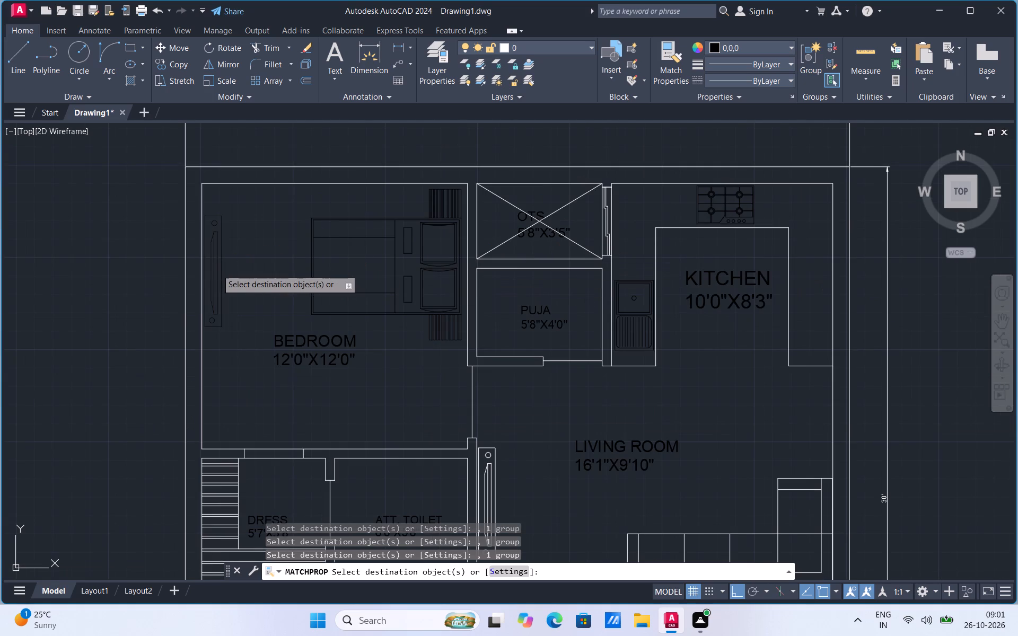
Apply the black properties to the bedroom's top and outer side wall lines, the plan's outer boundary and the top 30' dimension.
{"action": "left_click", "coordinate": [252, 184]}
{"action": "left_click", "coordinate": [271, 162]}
{"action": "left_click", "coordinate": [196, 209]}
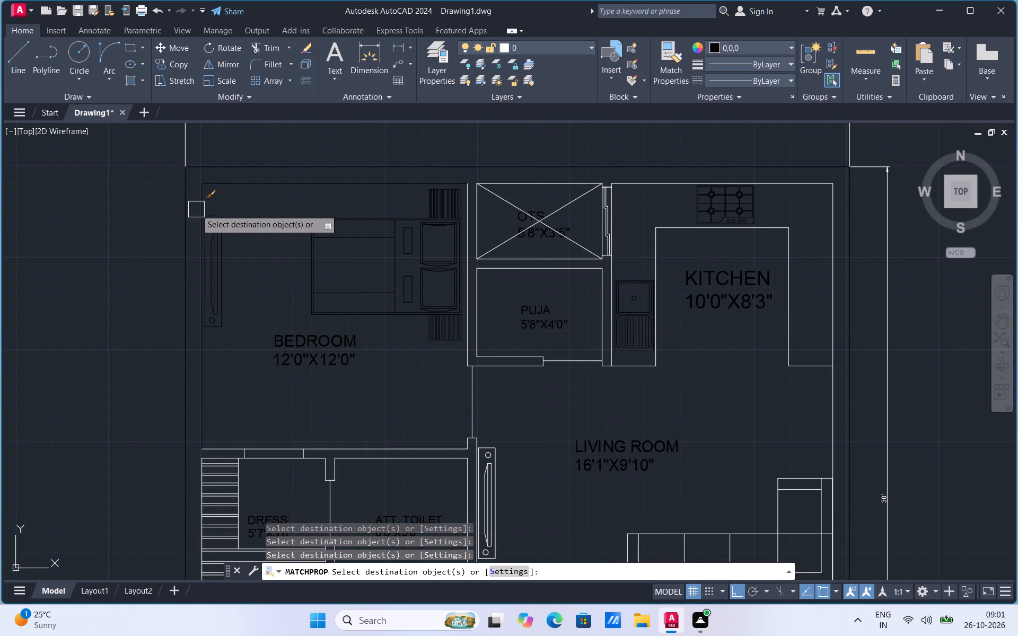
{"action": "scroll", "coordinate": [416, 264], "scroll_direction": "down", "scroll_amount": 1}
{"action": "left_click", "coordinate": [432, 171]}
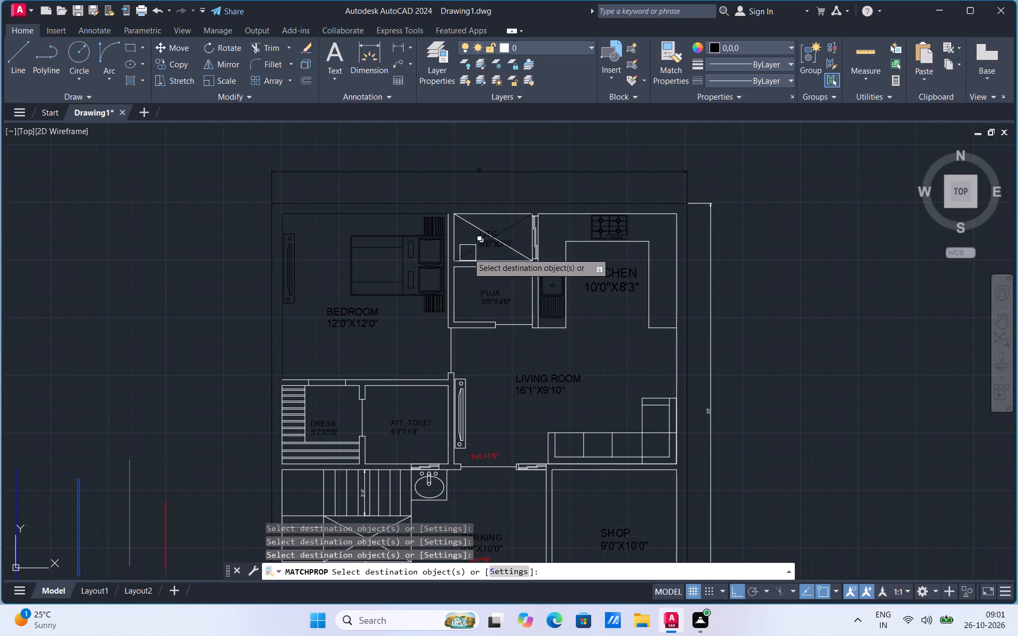
Apply the black properties to the bedroom's inner side line, the wall between bedroom and toilet, and everything in the dress area.
{"action": "scroll", "coordinate": [486, 223], "scroll_direction": "down", "scroll_amount": 2}
{"action": "scroll", "coordinate": [493, 267], "scroll_direction": "up", "scroll_amount": 1}
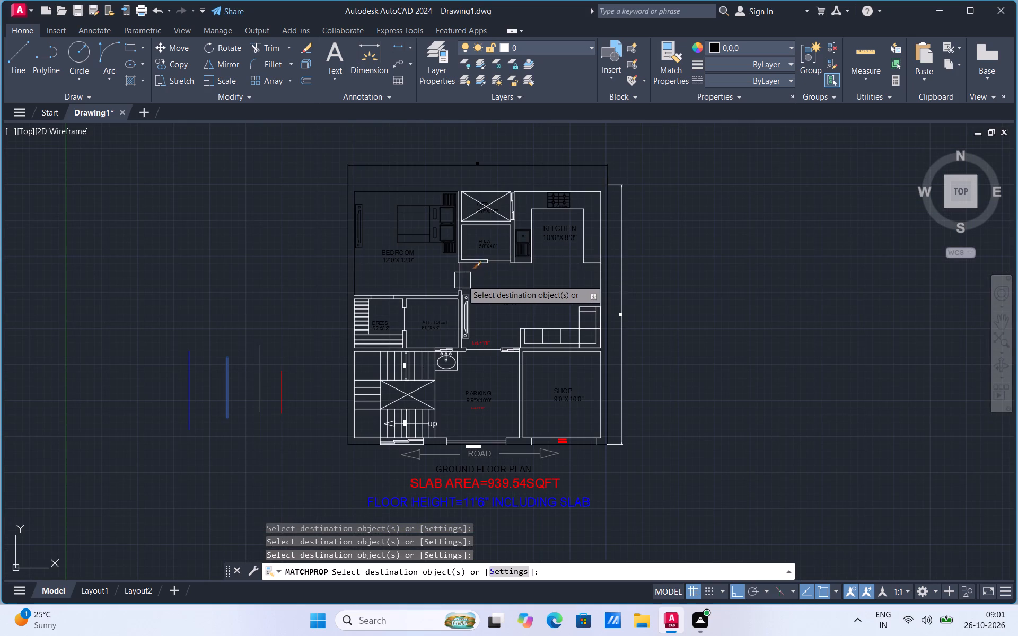
{"action": "left_click", "coordinate": [459, 278]}
{"action": "scroll", "coordinate": [441, 293], "scroll_direction": "up", "scroll_amount": 2}
{"action": "left_click", "coordinate": [433, 295]}
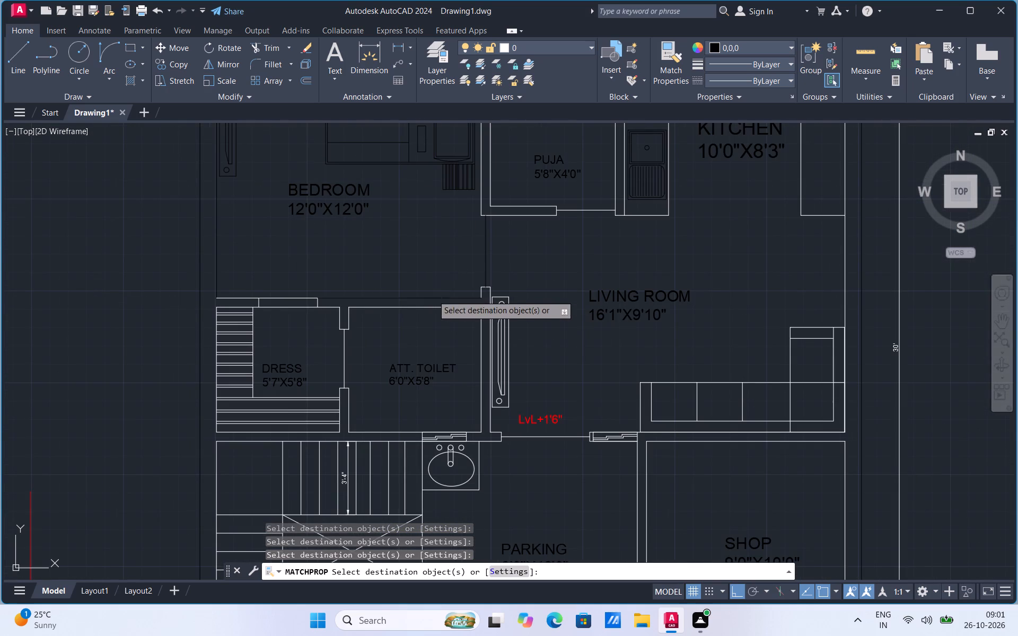
{"action": "left_click", "coordinate": [409, 303]}
{"action": "left_click", "coordinate": [295, 308]}
{"action": "left_click", "coordinate": [294, 294]}
{"action": "left_click", "coordinate": [231, 290]}
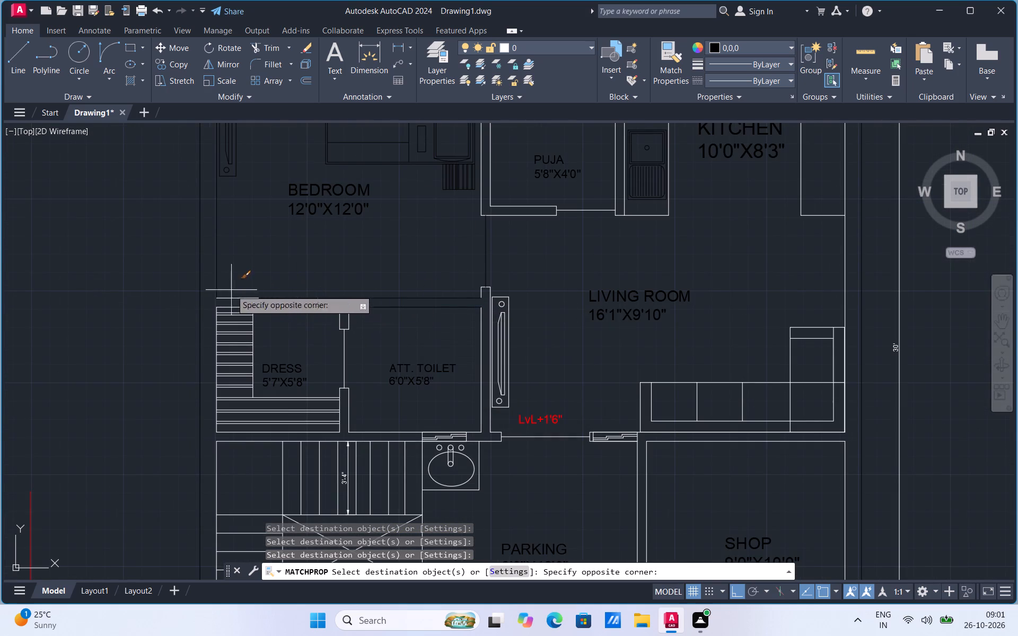
{"action": "left_click", "coordinate": [231, 308]}
{"action": "left_click", "coordinate": [174, 464]}
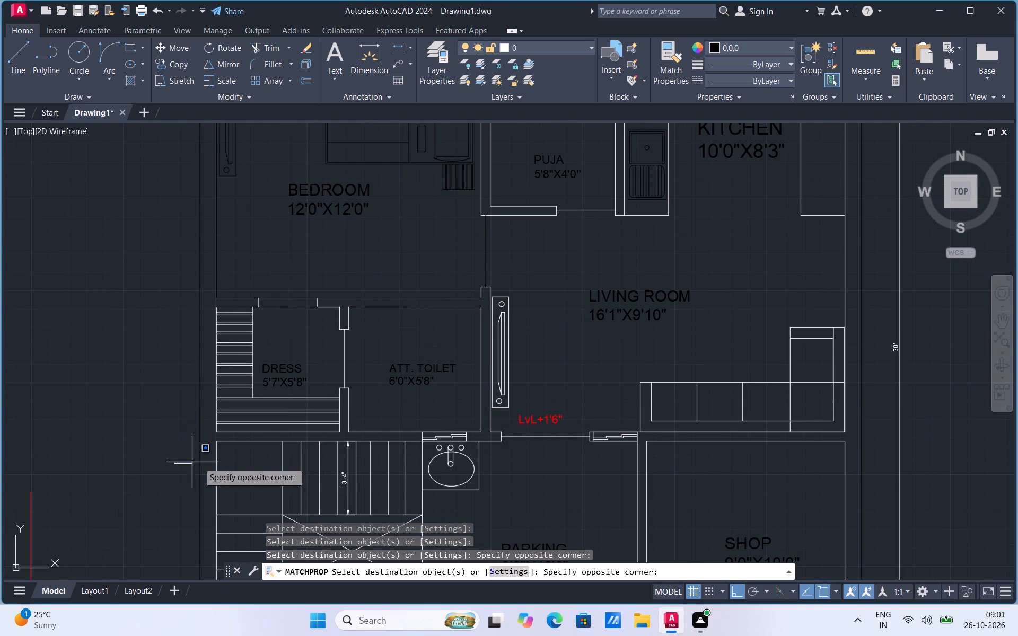
{"action": "left_click", "coordinate": [373, 279]}
Apply the black properties to the staircase with its up arrow and dimensions, the washbasin, and the surrounding stair wall lines.
{"action": "scroll", "coordinate": [373, 250], "scroll_direction": "down", "scroll_amount": 2}
{"action": "scroll", "coordinate": [301, 400], "scroll_direction": "up", "scroll_amount": 1}
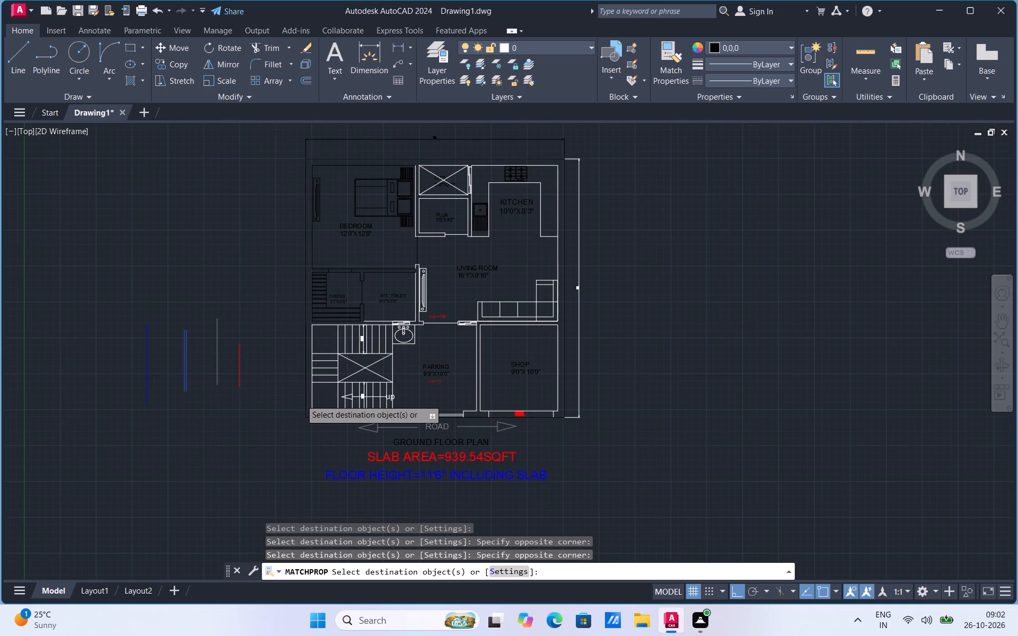
{"action": "left_click", "coordinate": [282, 474]}
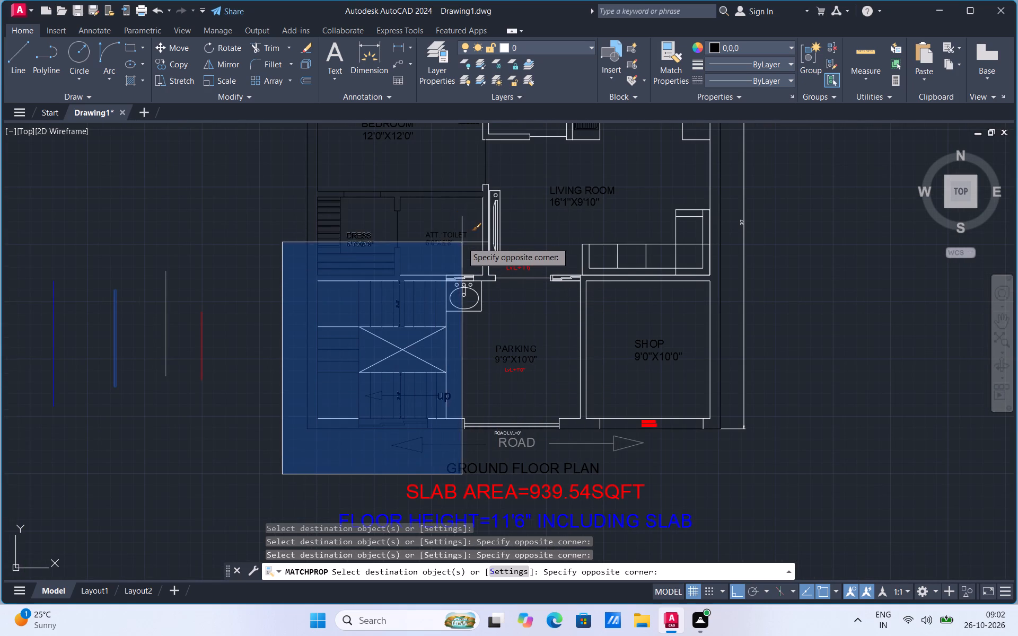
{"action": "left_click", "coordinate": [410, 240]}
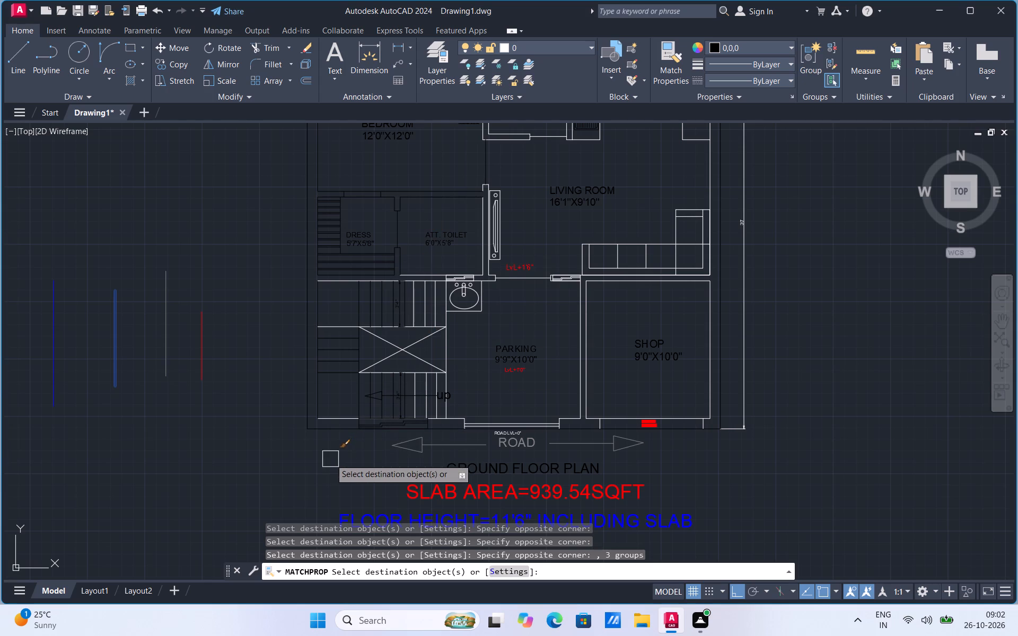
{"action": "left_click", "coordinate": [330, 459]}
{"action": "left_click", "coordinate": [484, 237]}
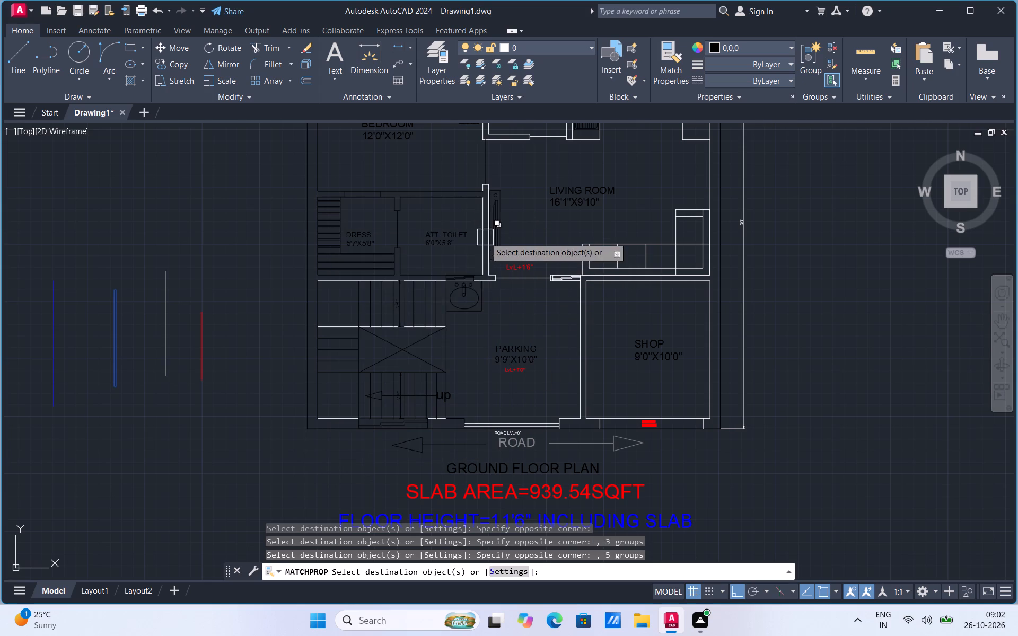
{"action": "left_click", "coordinate": [329, 319]}
{"action": "left_click", "coordinate": [334, 278]}
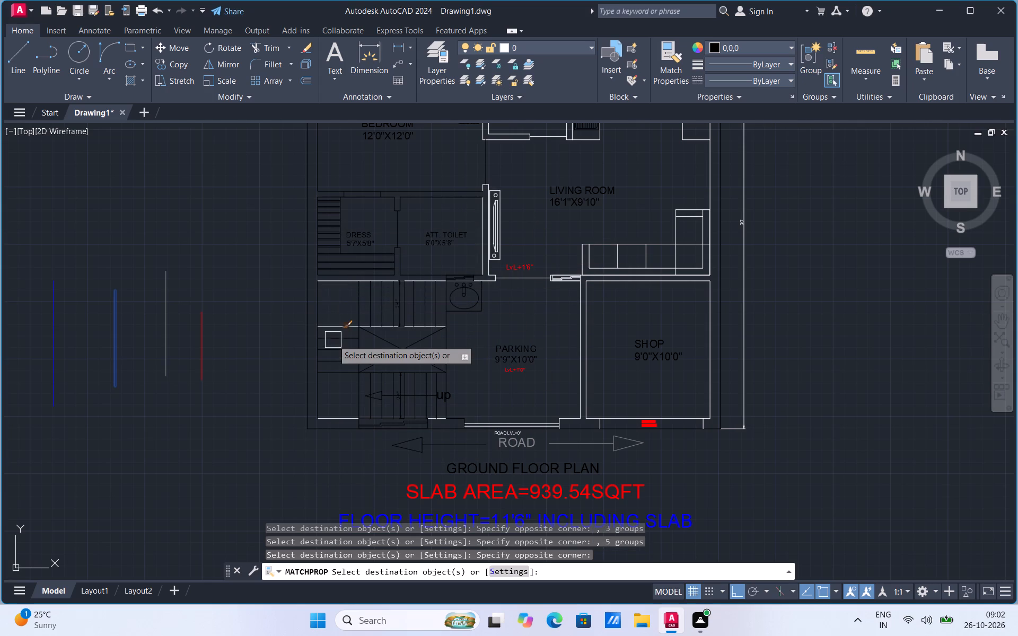
{"action": "scroll", "coordinate": [333, 334], "scroll_direction": "up", "scroll_amount": 2}
{"action": "left_click", "coordinate": [334, 310]}
{"action": "left_click", "coordinate": [352, 197]}
{"action": "scroll", "coordinate": [358, 232], "scroll_direction": "down", "scroll_amount": 1}
{"action": "left_click", "coordinate": [350, 424]}
{"action": "scroll", "coordinate": [404, 434], "scroll_direction": "down", "scroll_amount": 2}
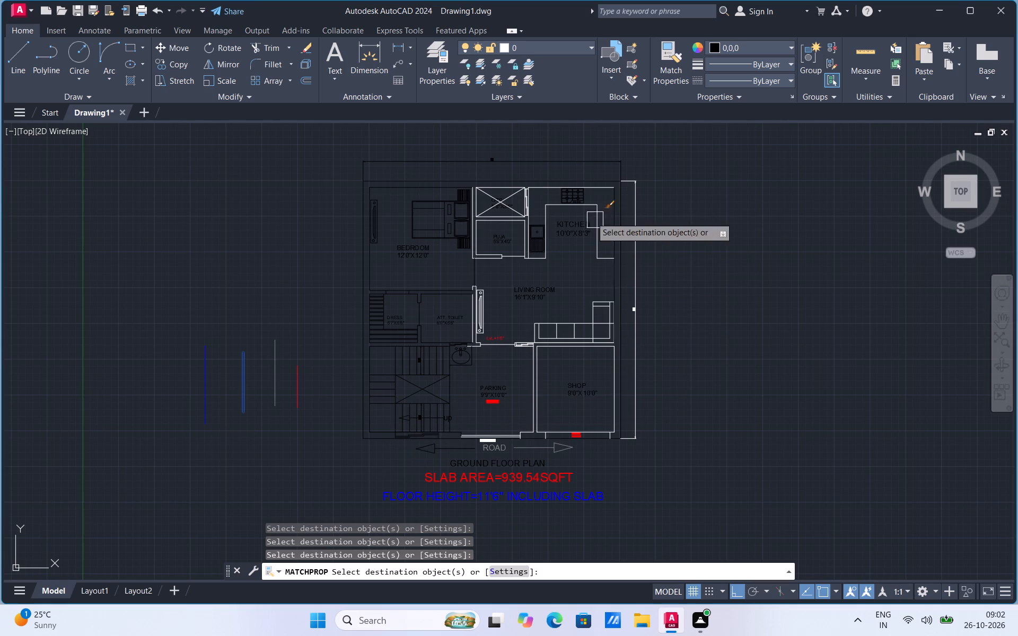
Apply the black properties to the OTS top line and crossing diagonals and the side wall lines of OTS and PUJA.
{"action": "scroll", "coordinate": [526, 167], "scroll_direction": "up", "scroll_amount": 2}
{"action": "left_click", "coordinate": [485, 216]}
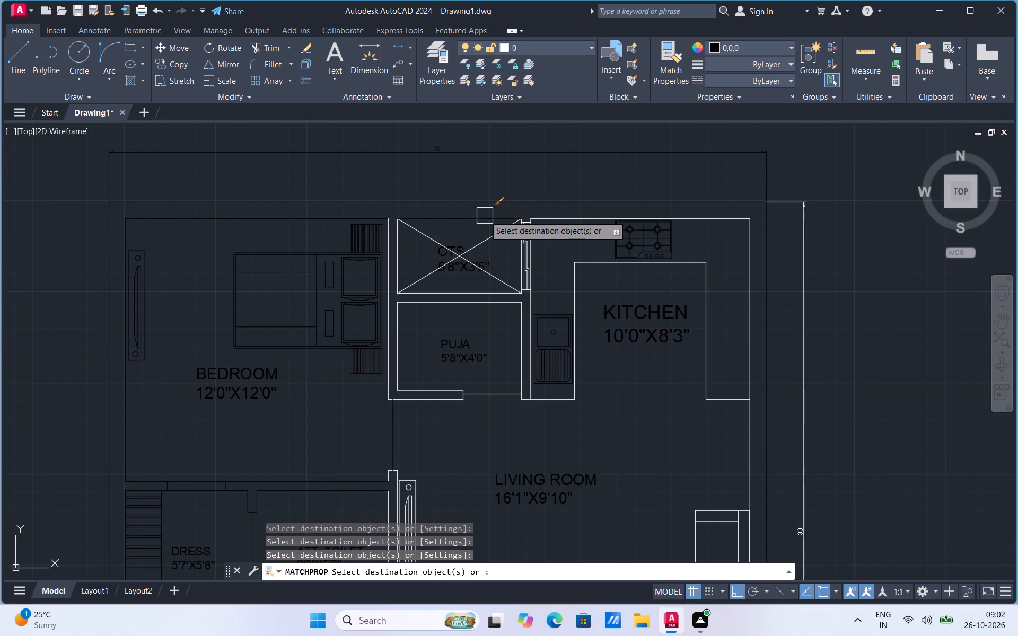
{"action": "left_click", "coordinate": [481, 240]}
{"action": "left_click", "coordinate": [433, 238]}
{"action": "left_click", "coordinate": [394, 267]}
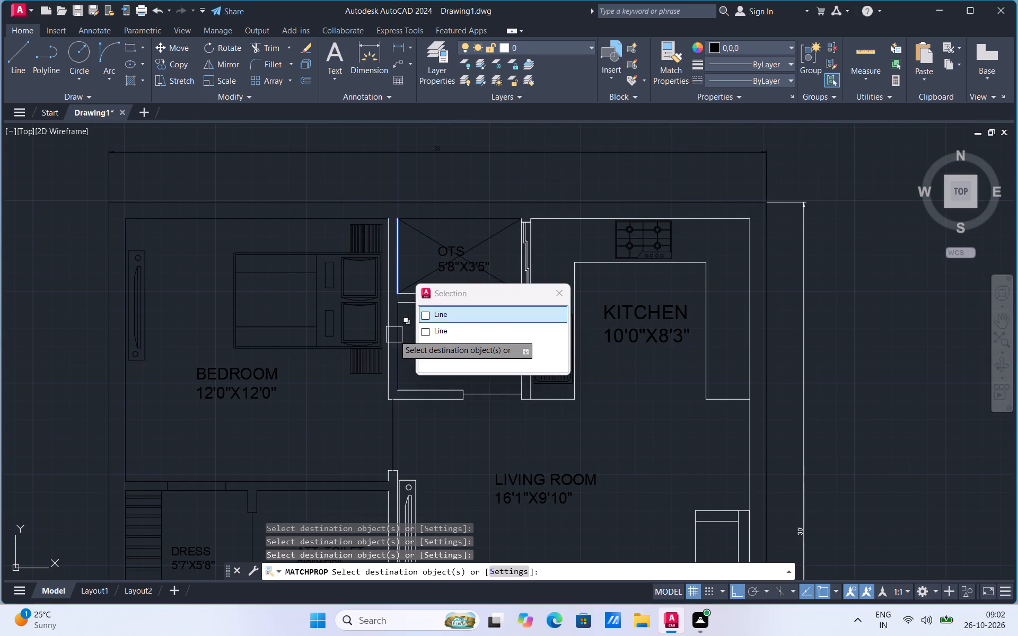
{"action": "left_click", "coordinate": [394, 335]}
{"action": "left_click", "coordinate": [387, 349]}
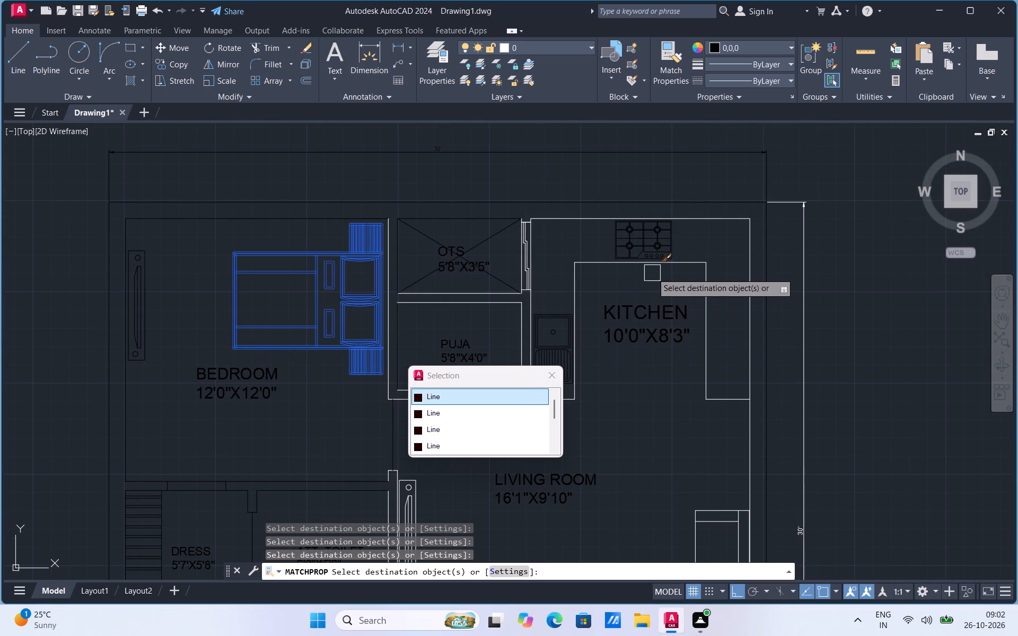
Apply the black properties to the kitchen's wall and counter outlines and the plan's vertical overall dimension.
{"action": "left_click", "coordinate": [701, 262]}
{"action": "left_click", "coordinate": [707, 220]}
{"action": "left_click", "coordinate": [799, 204]}
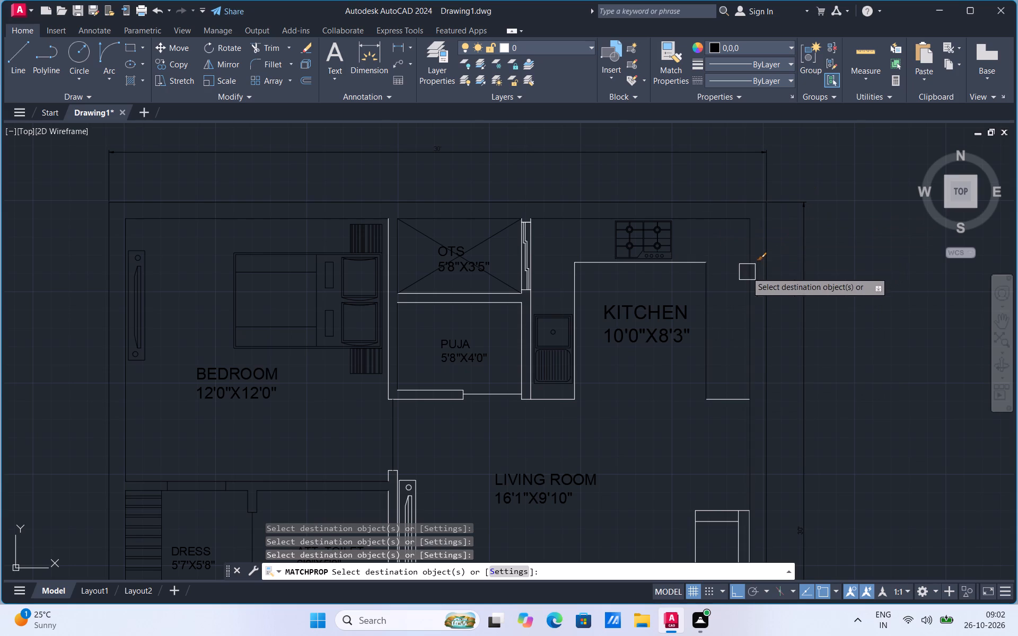
{"action": "left_click", "coordinate": [747, 272]}
{"action": "left_click", "coordinate": [728, 390]}
{"action": "left_click", "coordinate": [705, 419]}
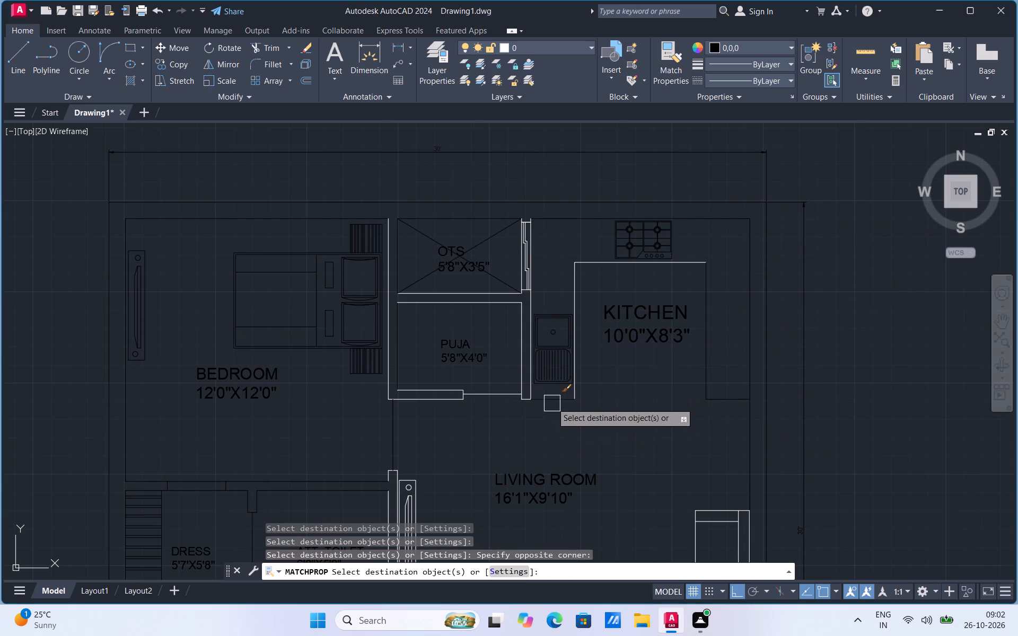
{"action": "left_click", "coordinate": [552, 402]}
{"action": "left_click", "coordinate": [578, 301]}
{"action": "left_click", "coordinate": [598, 266]}
Apply the black properties to the OTS bottom line, all PUJA wall and opening lines, and the wall between PUJA and kitchen.
{"action": "left_click", "coordinate": [507, 305]}
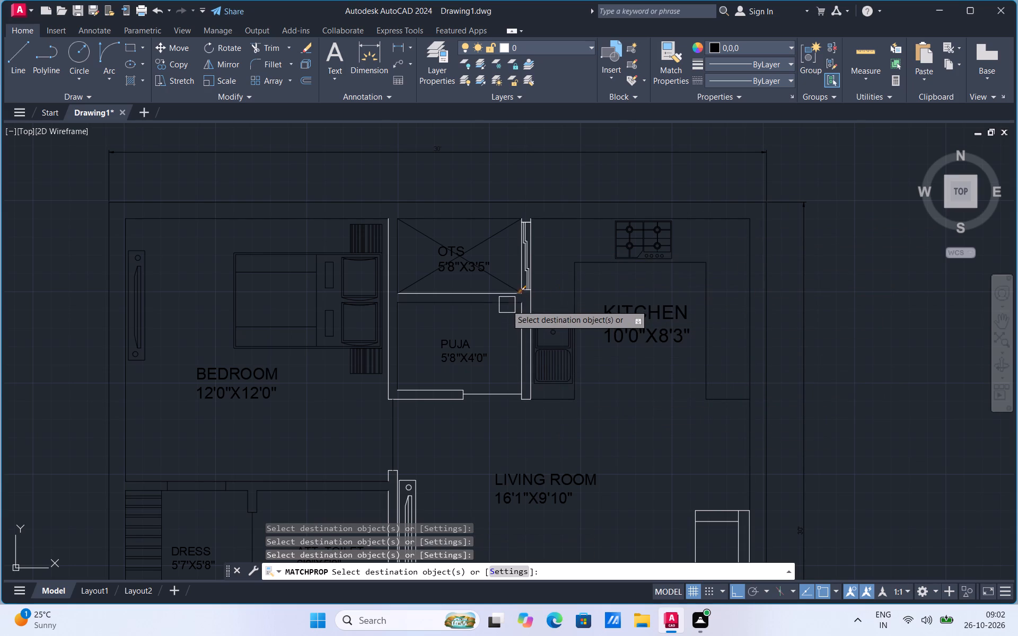
{"action": "left_click", "coordinate": [499, 293]}
{"action": "scroll", "coordinate": [383, 394], "scroll_direction": "up", "scroll_amount": 2}
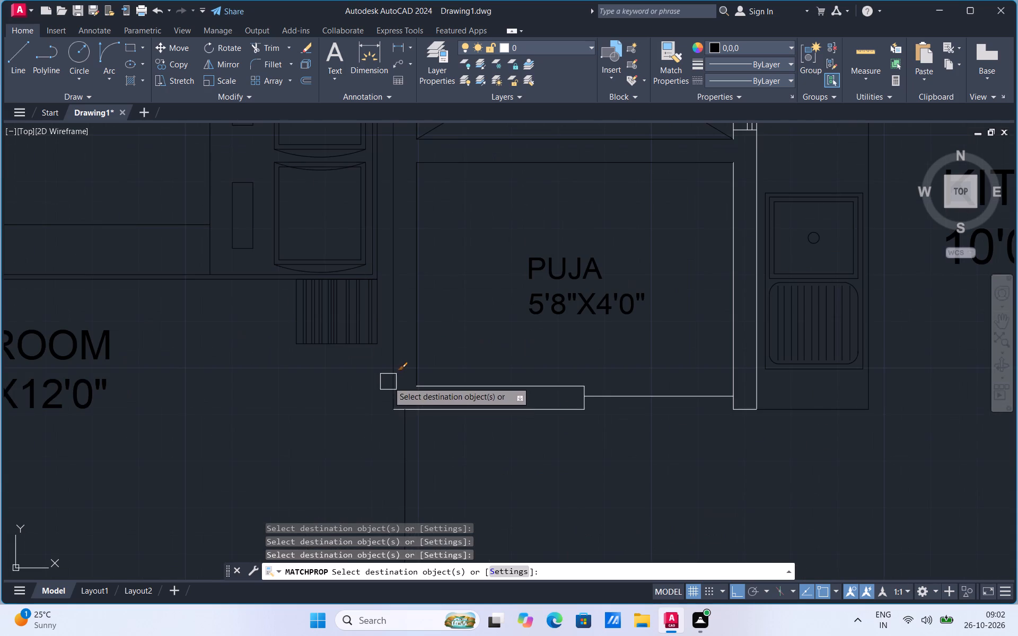
{"action": "left_click", "coordinate": [389, 382]}
{"action": "left_click", "coordinate": [459, 405]}
{"action": "left_click", "coordinate": [473, 385]}
{"action": "left_click", "coordinate": [632, 399]}
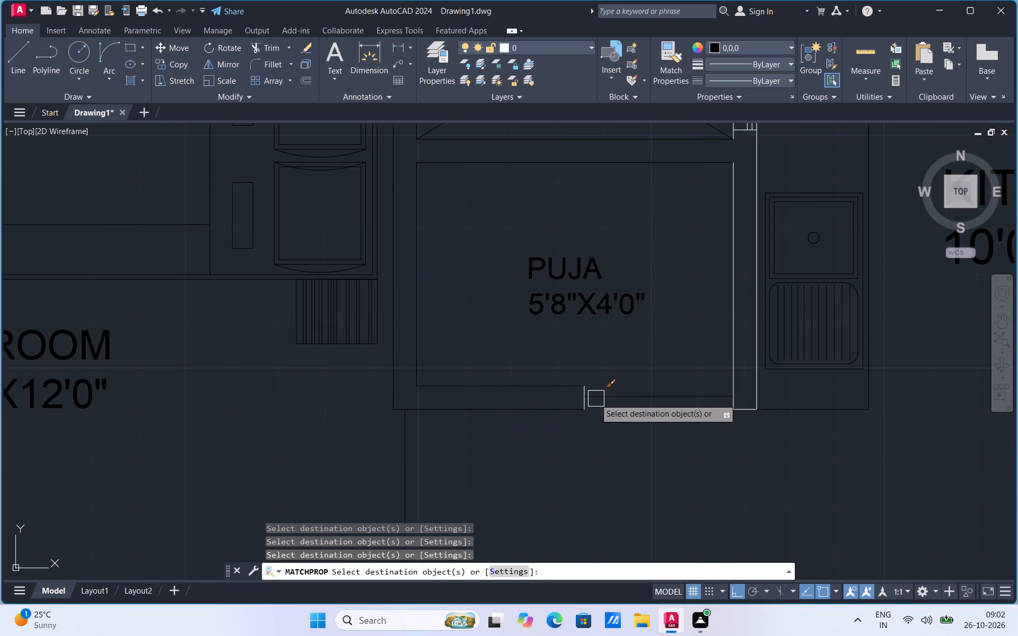
{"action": "left_click", "coordinate": [578, 398]}
{"action": "left_click", "coordinate": [727, 363]}
{"action": "left_click", "coordinate": [751, 394]}
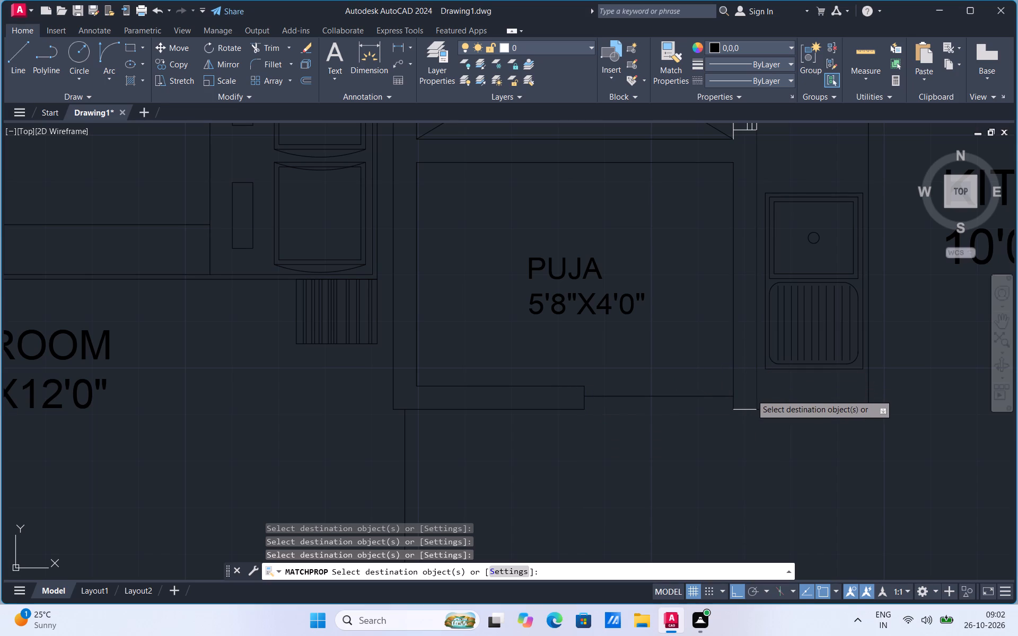
{"action": "left_click", "coordinate": [743, 410]}
Apply the black properties to the short wall lines above and below the sliding window between OTS and kitchen.
{"action": "scroll", "coordinate": [660, 474], "scroll_direction": "down", "scroll_amount": 1}
{"action": "scroll", "coordinate": [740, 196], "scroll_direction": "up", "scroll_amount": 1}
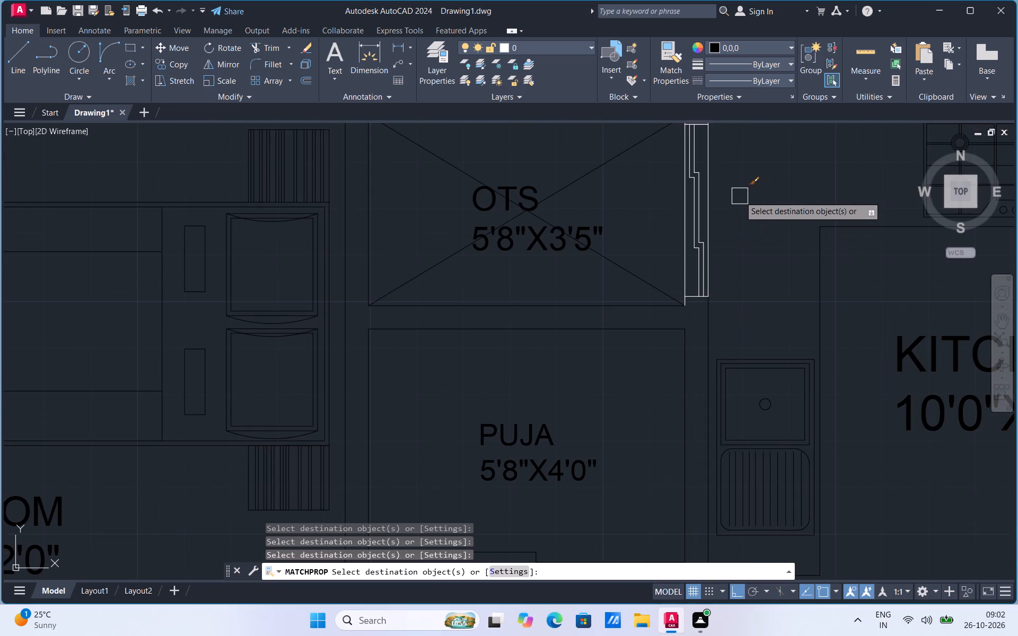
{"action": "scroll", "coordinate": [636, 324], "scroll_direction": "down", "scroll_amount": 1}
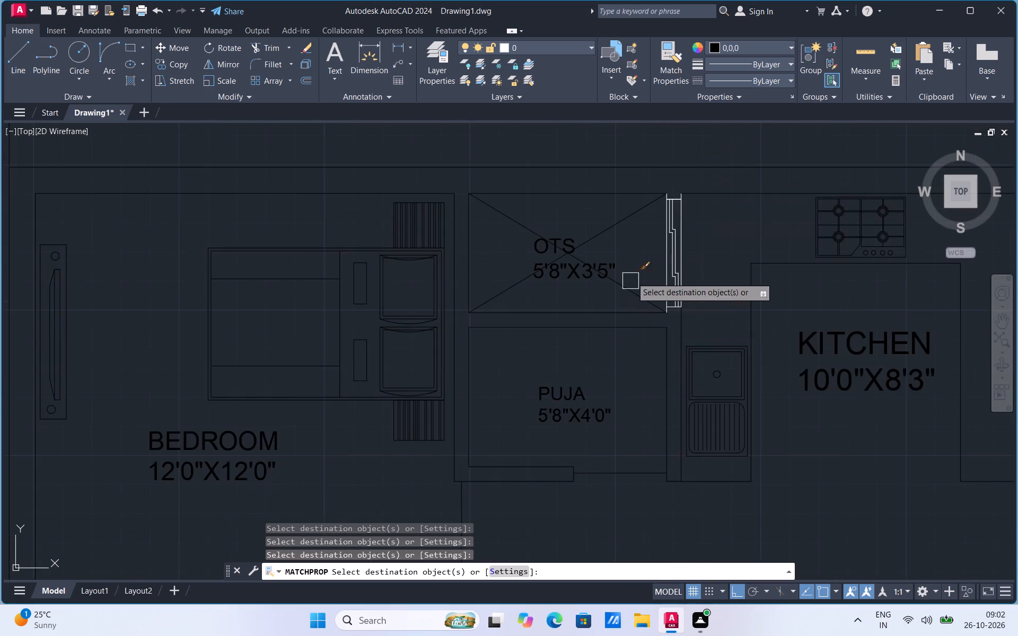
{"action": "scroll", "coordinate": [664, 196], "scroll_direction": "up", "scroll_amount": 3}
{"action": "left_click", "coordinate": [669, 195]}
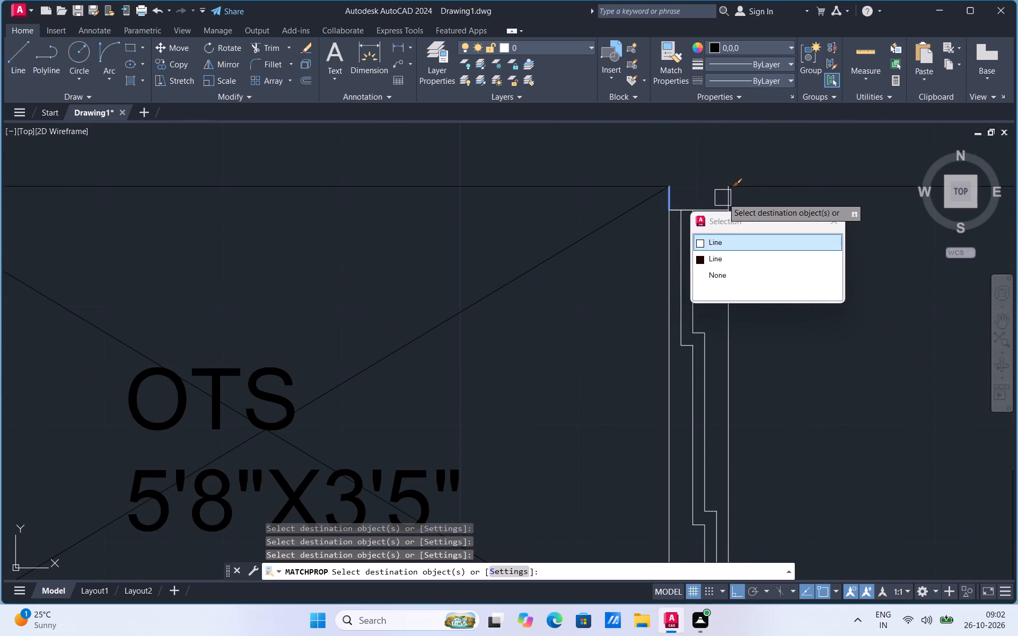
{"action": "left_click", "coordinate": [723, 198]}
{"action": "scroll", "coordinate": [671, 174], "scroll_direction": "down", "scroll_amount": 1}
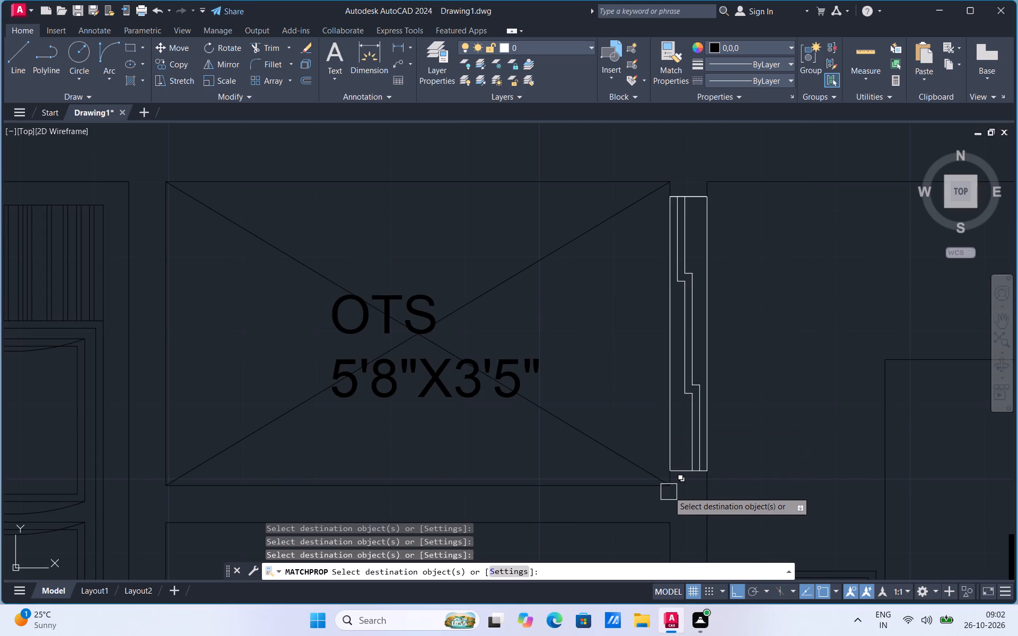
{"action": "left_click", "coordinate": [669, 487]}
Set the current colour to Blue and match the blue sample line's properties onto the sliding window between OTS and kitchen.
{"action": "scroll", "coordinate": [586, 377], "scroll_direction": "down", "scroll_amount": 2}
{"action": "scroll", "coordinate": [688, 348], "scroll_direction": "up", "scroll_amount": 1}
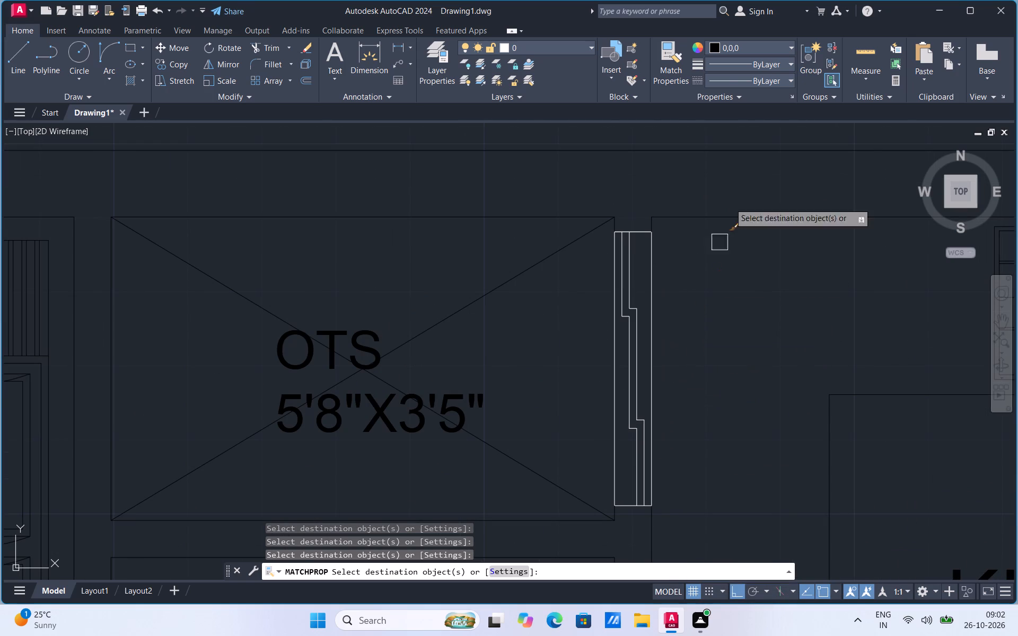
{"action": "scroll", "coordinate": [741, 222], "scroll_direction": "down", "scroll_amount": 3}
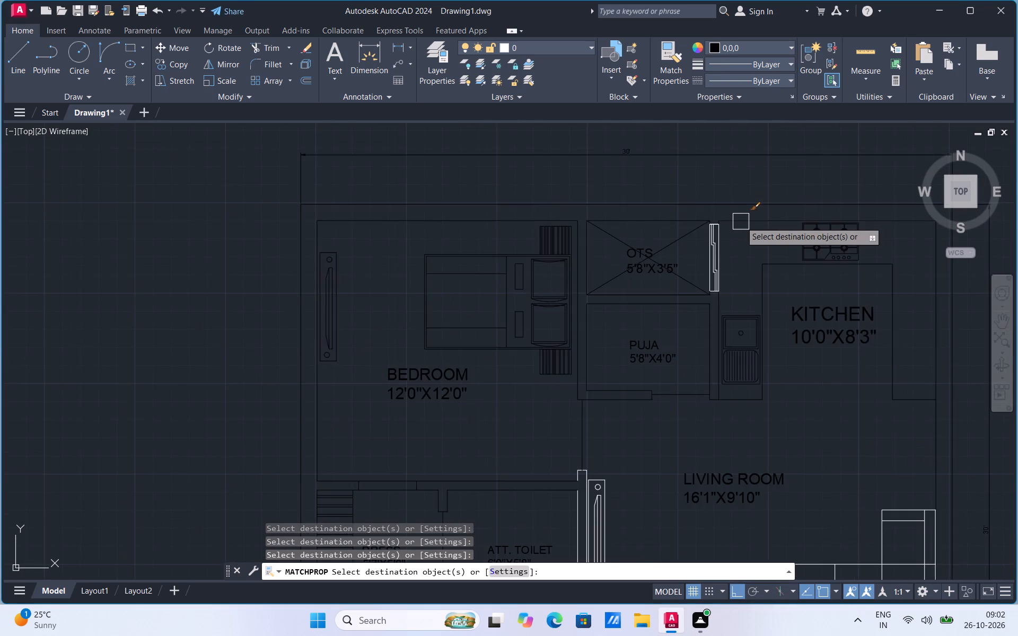
{"action": "scroll", "coordinate": [741, 222], "scroll_direction": "down", "scroll_amount": 2}
{"action": "left_click", "coordinate": [709, 45]}
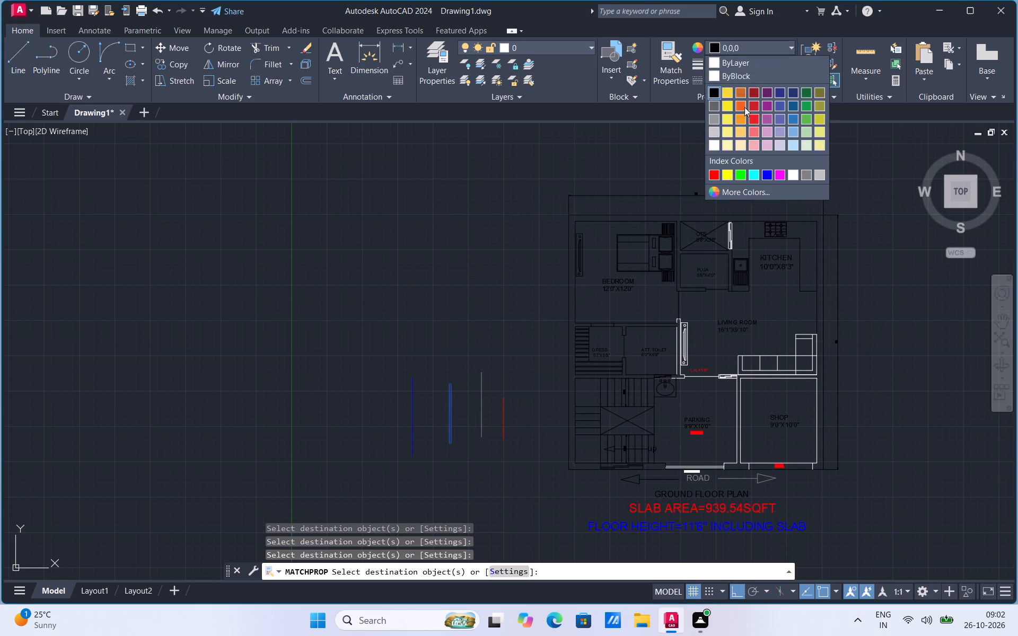
{"action": "left_click", "coordinate": [766, 177]}
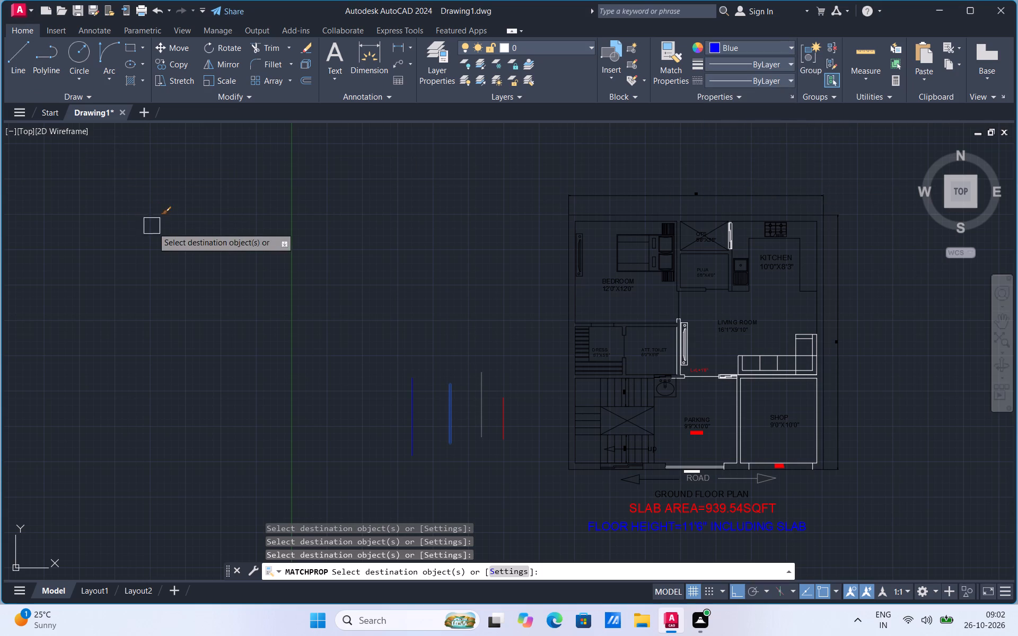
{"action": "key", "text": "Escape"}
{"action": "left_click", "coordinate": [675, 73]}
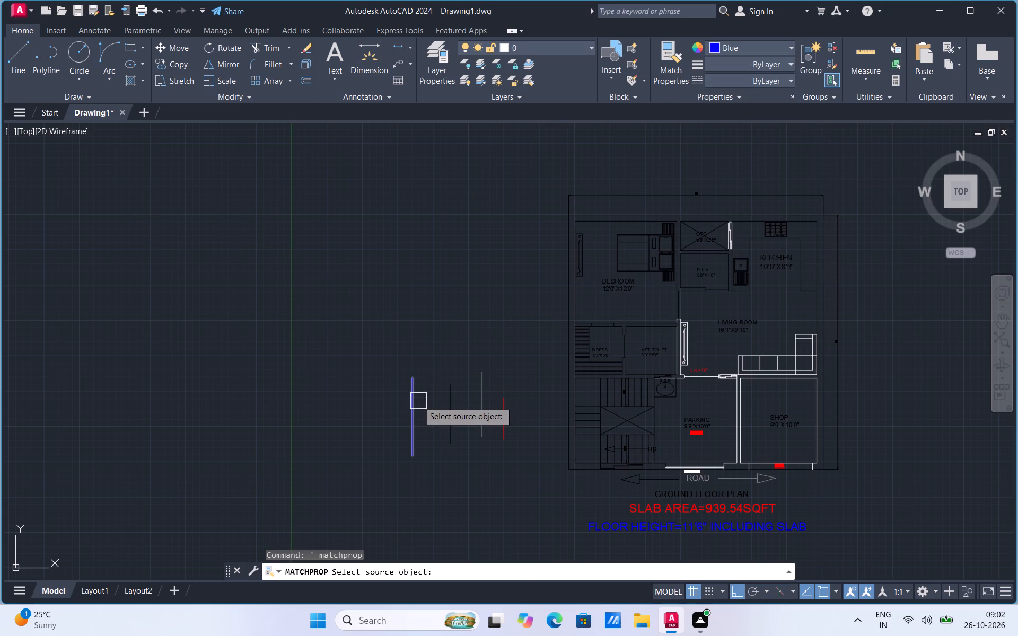
{"action": "left_click", "coordinate": [418, 402]}
{"action": "scroll", "coordinate": [735, 235], "scroll_direction": "up", "scroll_amount": 2}
{"action": "left_click", "coordinate": [726, 241]}
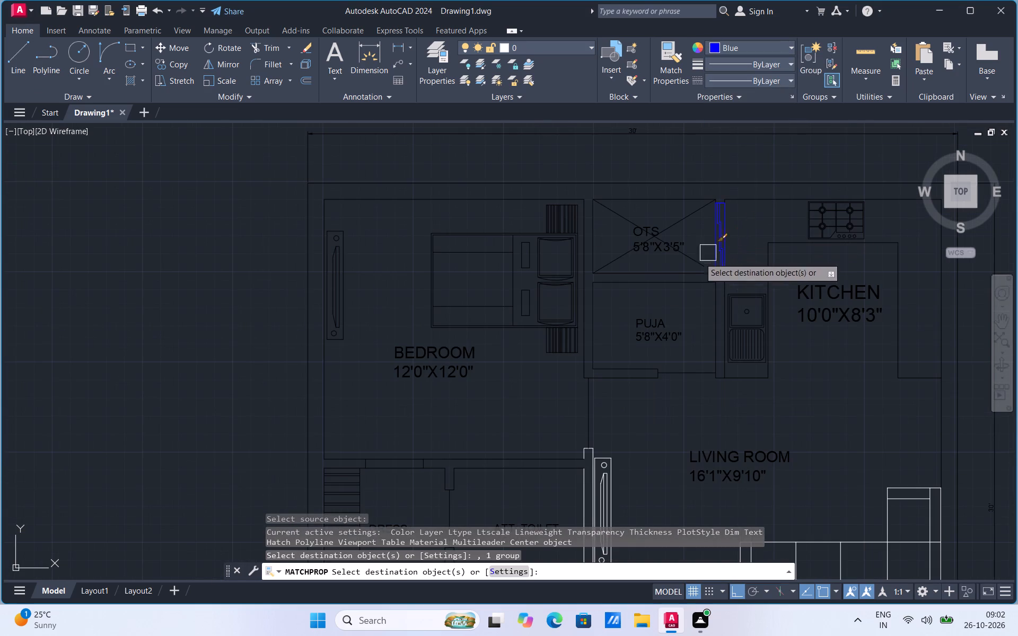
{"action": "key", "text": "Escape"}
{"action": "scroll", "coordinate": [515, 300], "scroll_direction": "down", "scroll_amount": 2}
{"action": "key", "text": "Escape"}
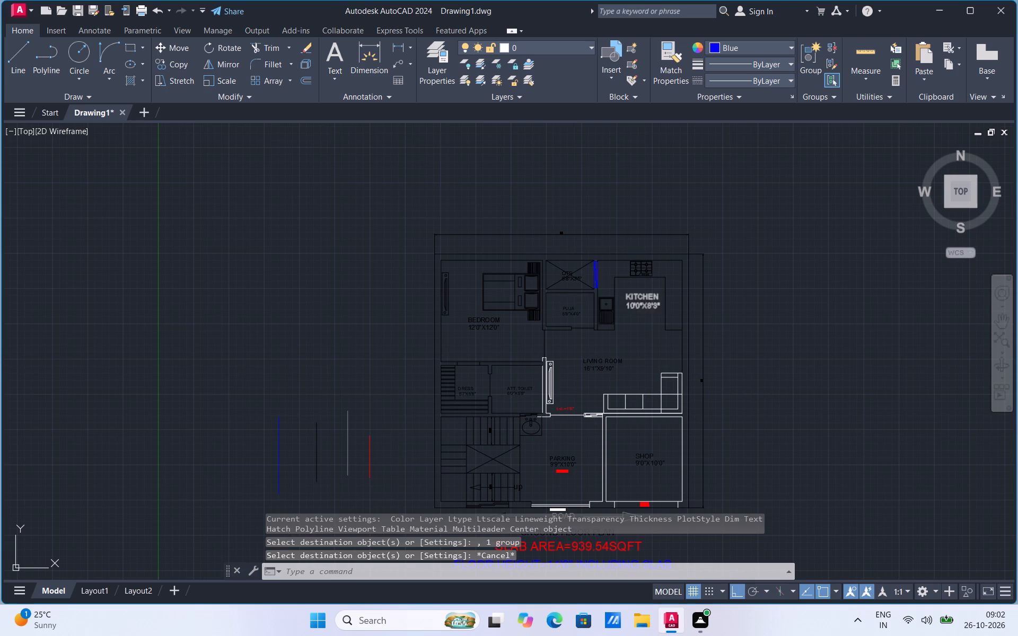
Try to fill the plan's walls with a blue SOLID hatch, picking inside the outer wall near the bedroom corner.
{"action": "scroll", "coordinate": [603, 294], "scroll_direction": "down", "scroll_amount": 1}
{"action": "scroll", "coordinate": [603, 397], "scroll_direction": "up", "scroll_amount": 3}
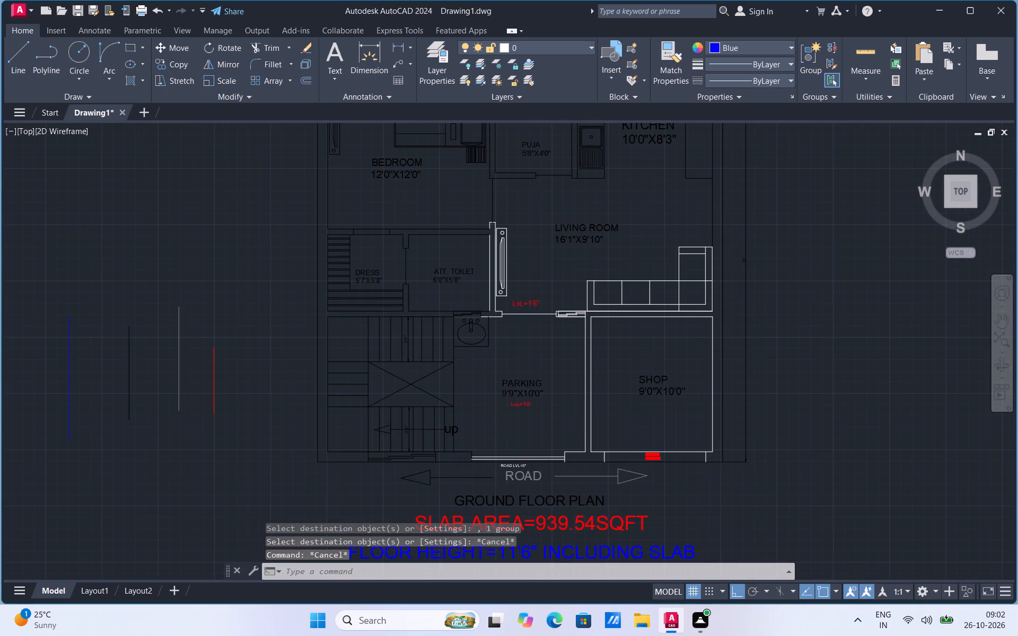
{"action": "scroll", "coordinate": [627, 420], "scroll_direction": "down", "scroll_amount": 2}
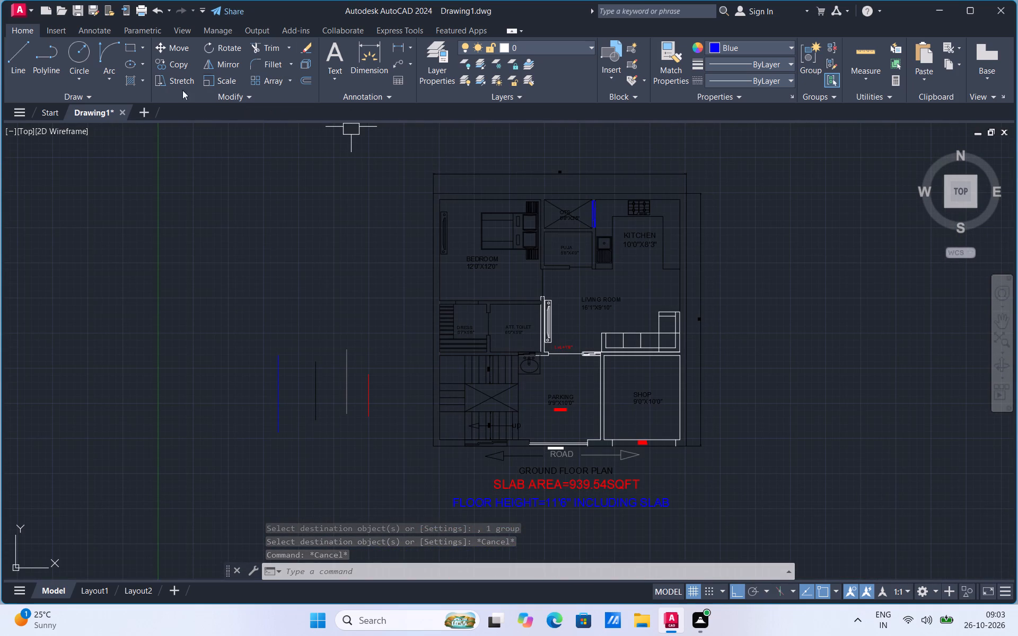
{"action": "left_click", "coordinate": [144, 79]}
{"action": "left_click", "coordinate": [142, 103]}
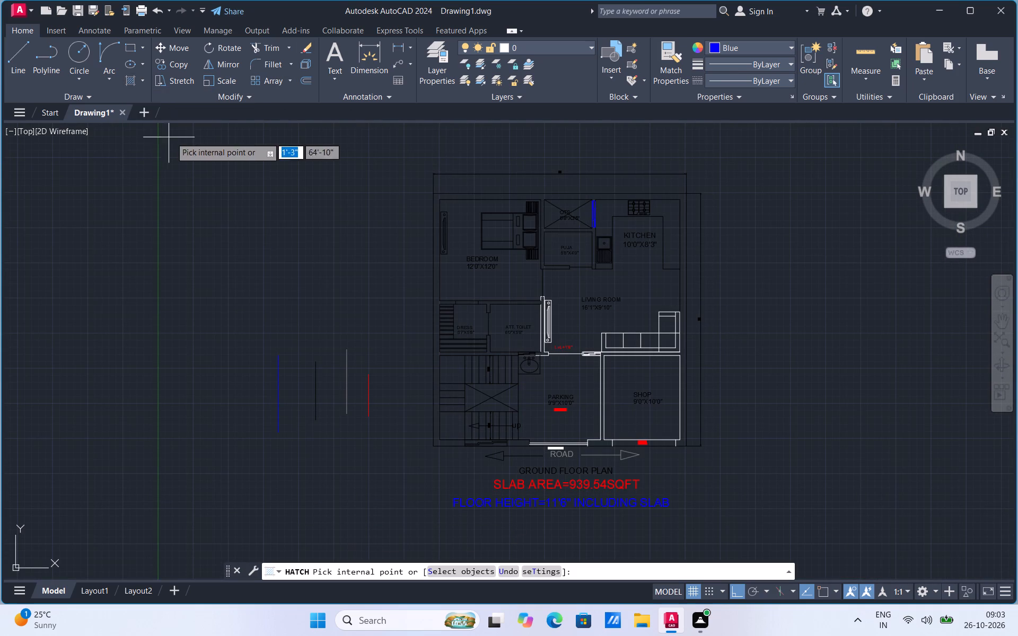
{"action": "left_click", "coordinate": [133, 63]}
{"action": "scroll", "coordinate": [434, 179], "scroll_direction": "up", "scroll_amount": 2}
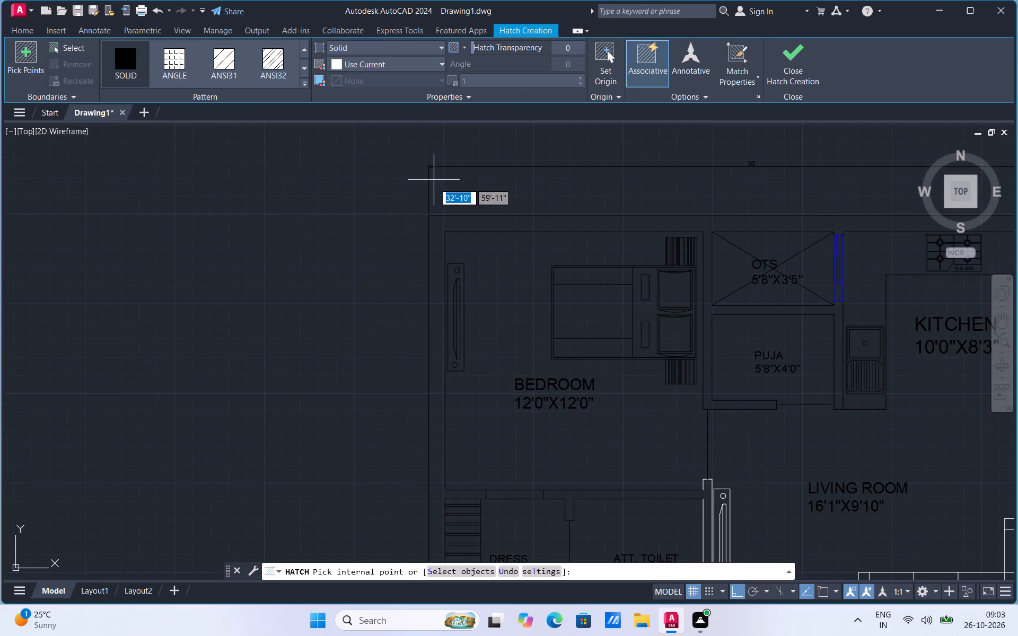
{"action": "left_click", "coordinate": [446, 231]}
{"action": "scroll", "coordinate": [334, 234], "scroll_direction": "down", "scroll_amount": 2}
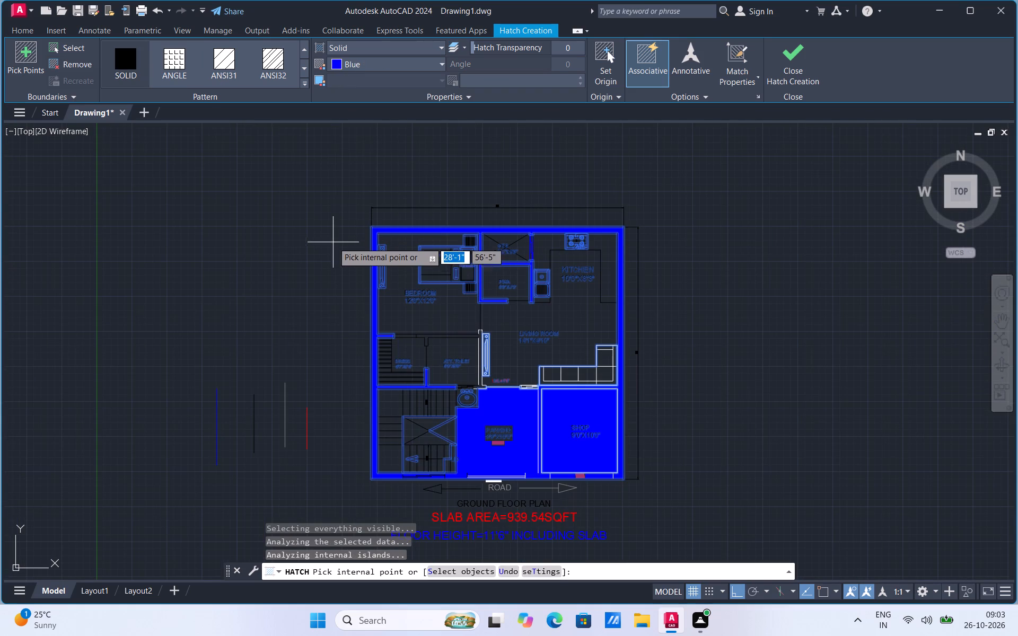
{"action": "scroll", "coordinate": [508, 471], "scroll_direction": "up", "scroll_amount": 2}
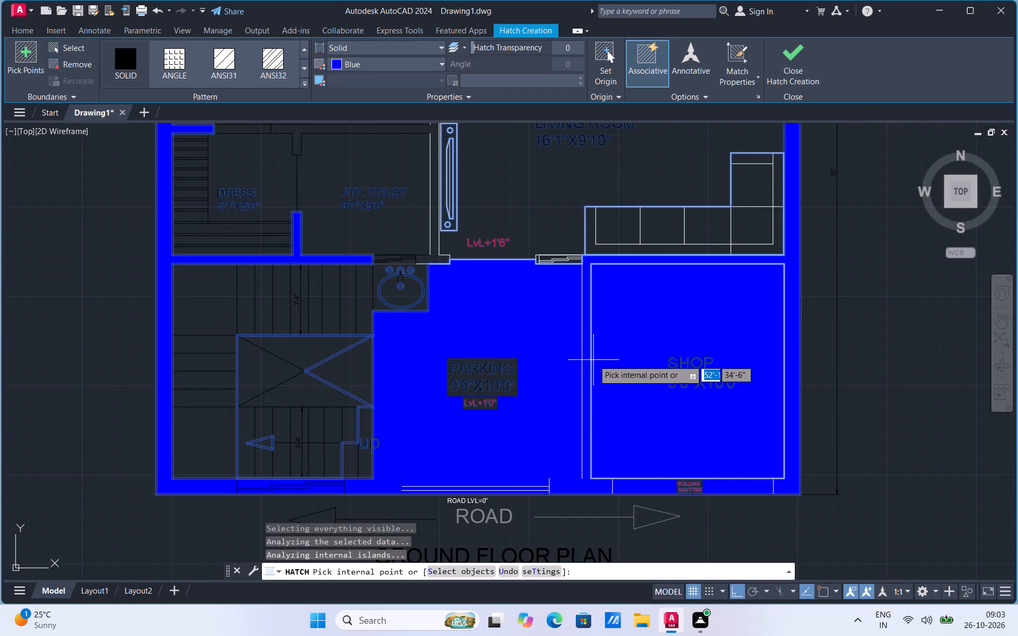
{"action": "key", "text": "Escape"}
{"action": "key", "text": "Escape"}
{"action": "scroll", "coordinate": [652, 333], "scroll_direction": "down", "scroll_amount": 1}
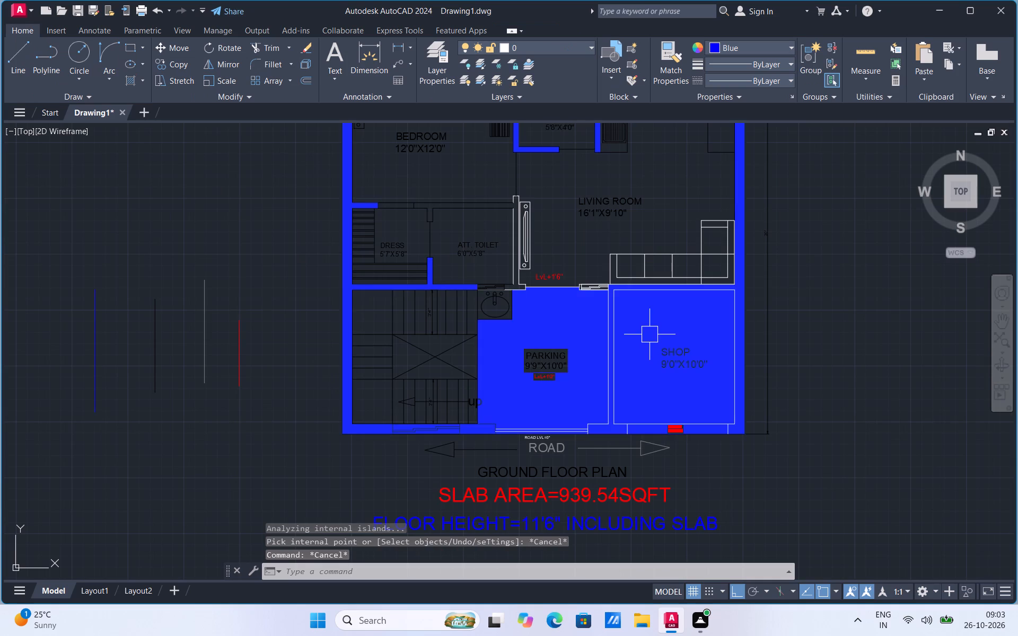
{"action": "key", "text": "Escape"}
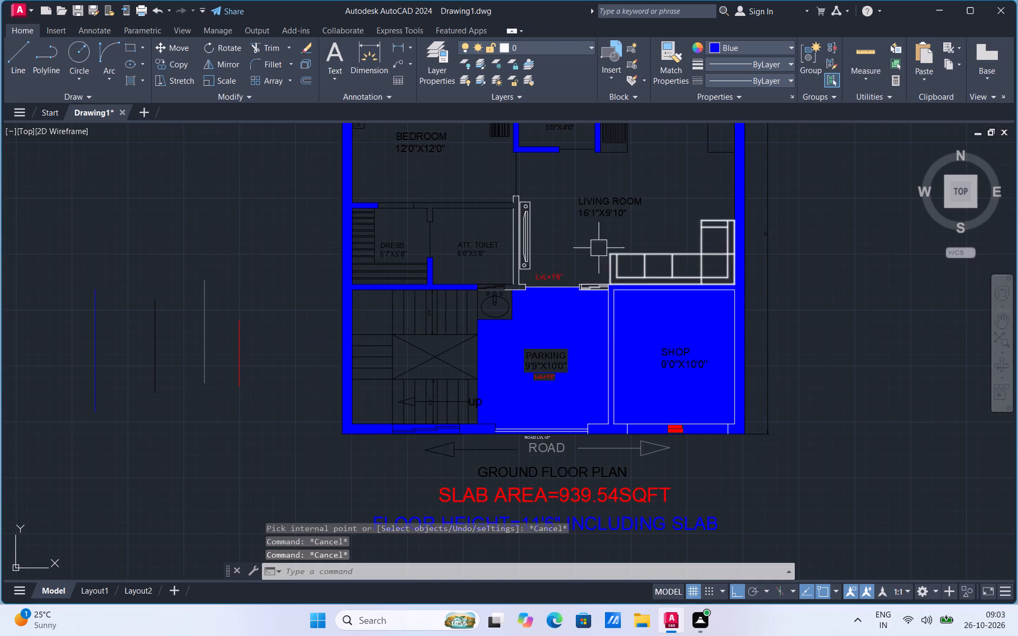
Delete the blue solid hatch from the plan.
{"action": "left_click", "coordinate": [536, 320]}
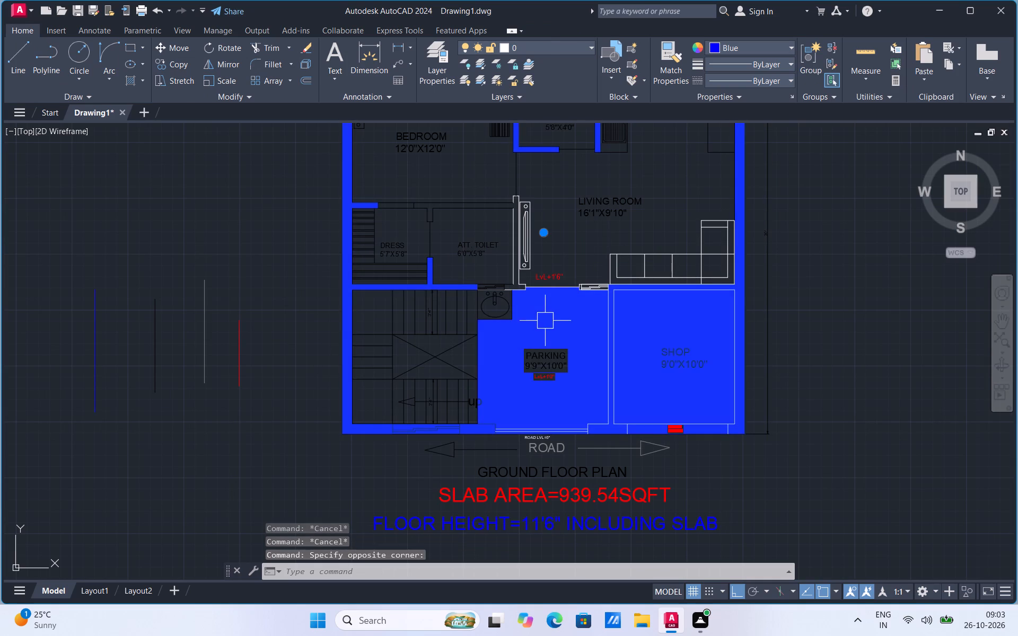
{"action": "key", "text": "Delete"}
Draw a blue 6'-11" line across the inner side of the parking's road-side opening, joining the wall ends.
{"action": "scroll", "coordinate": [625, 391], "scroll_direction": "up", "scroll_amount": 2}
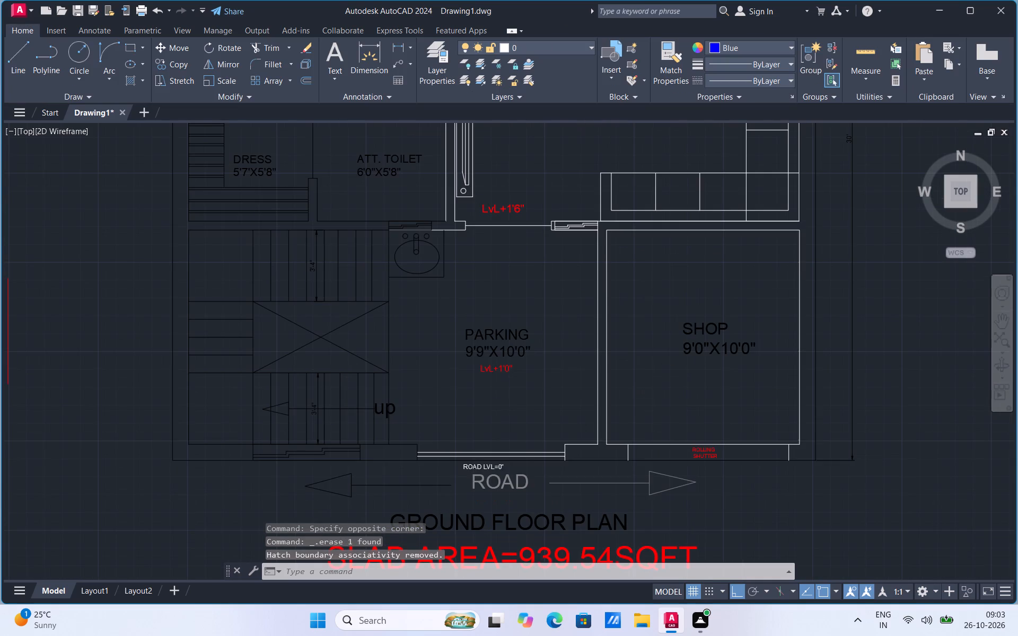
{"action": "scroll", "coordinate": [612, 476], "scroll_direction": "down", "scroll_amount": 1}
{"action": "scroll", "coordinate": [559, 492], "scroll_direction": "up", "scroll_amount": 1}
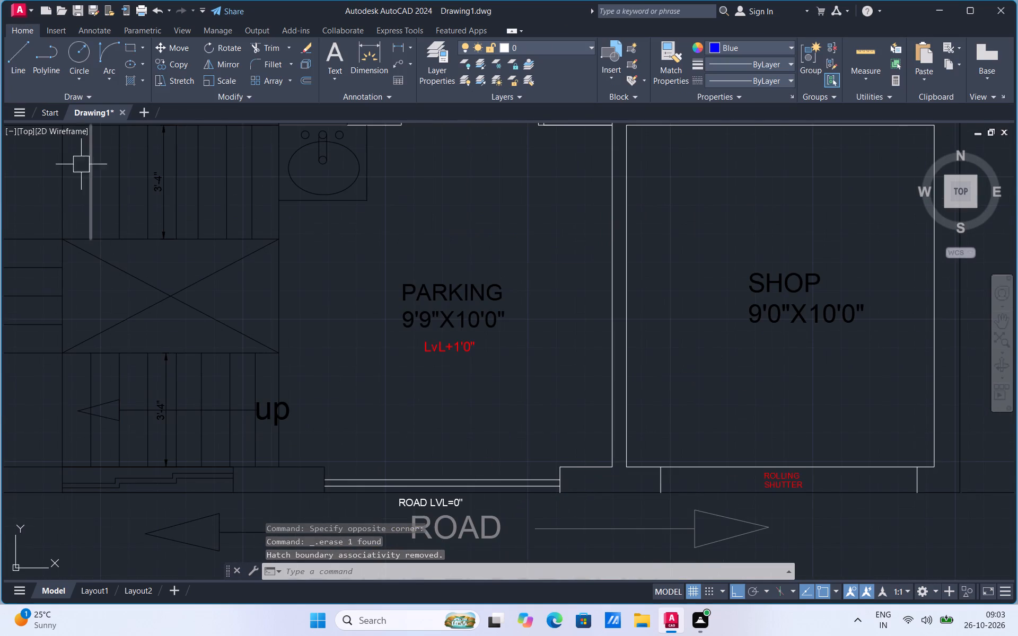
{"action": "left_click", "coordinate": [10, 72]}
{"action": "scroll", "coordinate": [420, 438], "scroll_direction": "down", "scroll_amount": 1}
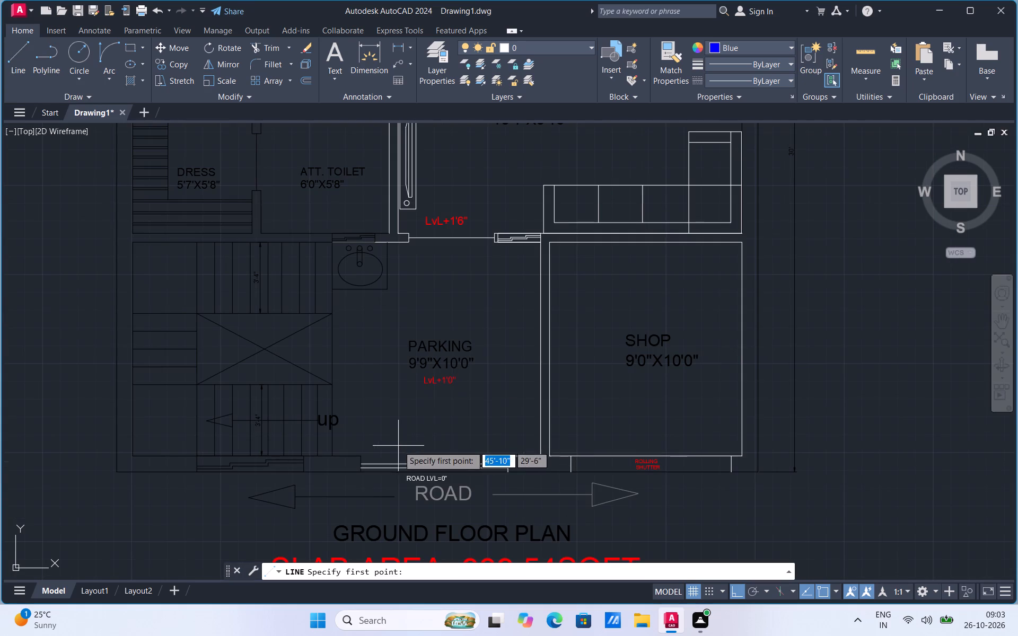
{"action": "left_click", "coordinate": [361, 457]}
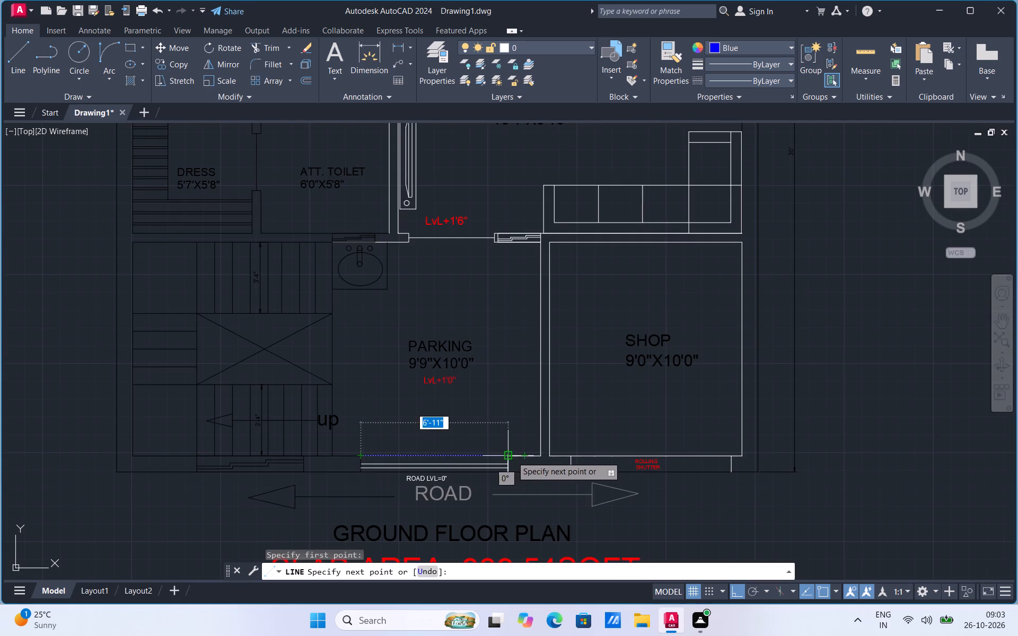
{"action": "left_click", "coordinate": [512, 456]}
{"action": "key", "text": "Escape"}
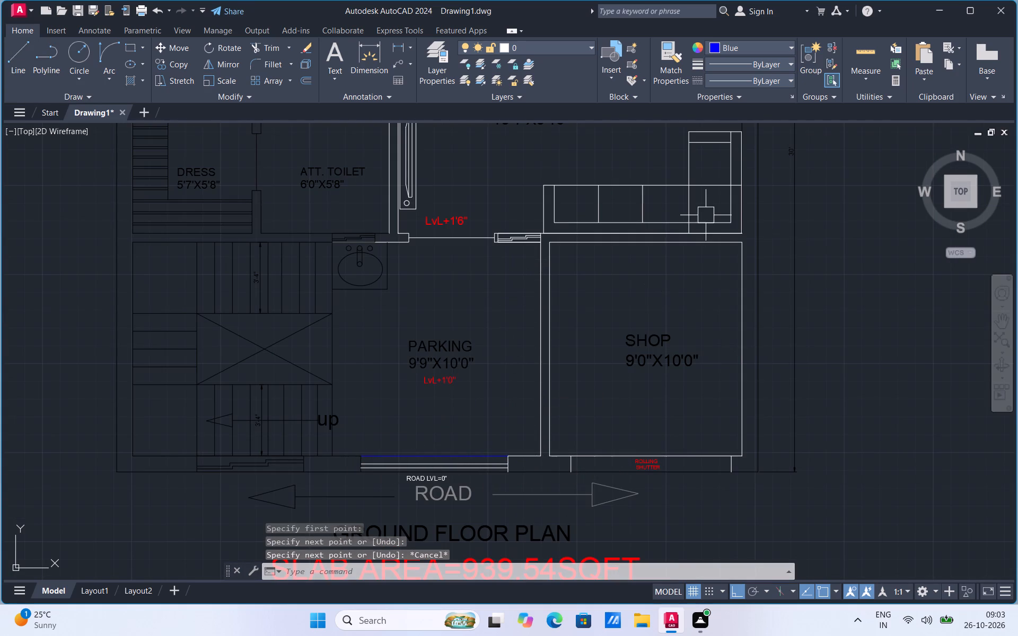
Set the current colour to 0,0,0 and draw a 5" line across the wall at the window's end nearest the shop, between living room and parking.
{"action": "left_click", "coordinate": [20, 60]}
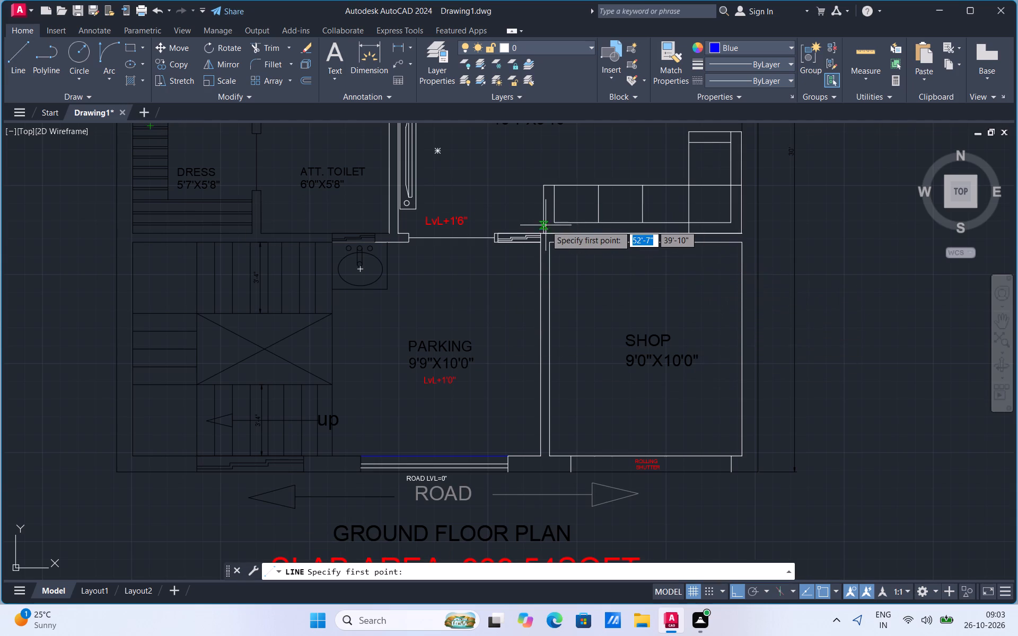
{"action": "scroll", "coordinate": [546, 225], "scroll_direction": "up", "scroll_amount": 3}
{"action": "scroll", "coordinate": [517, 291], "scroll_direction": "up", "scroll_amount": 1}
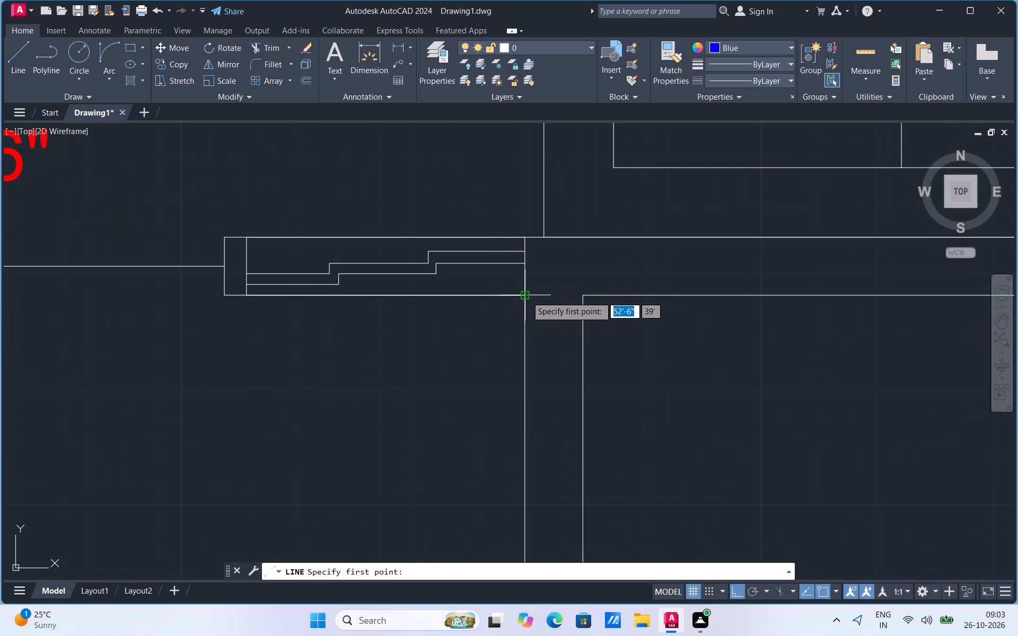
{"action": "left_click", "coordinate": [526, 296]}
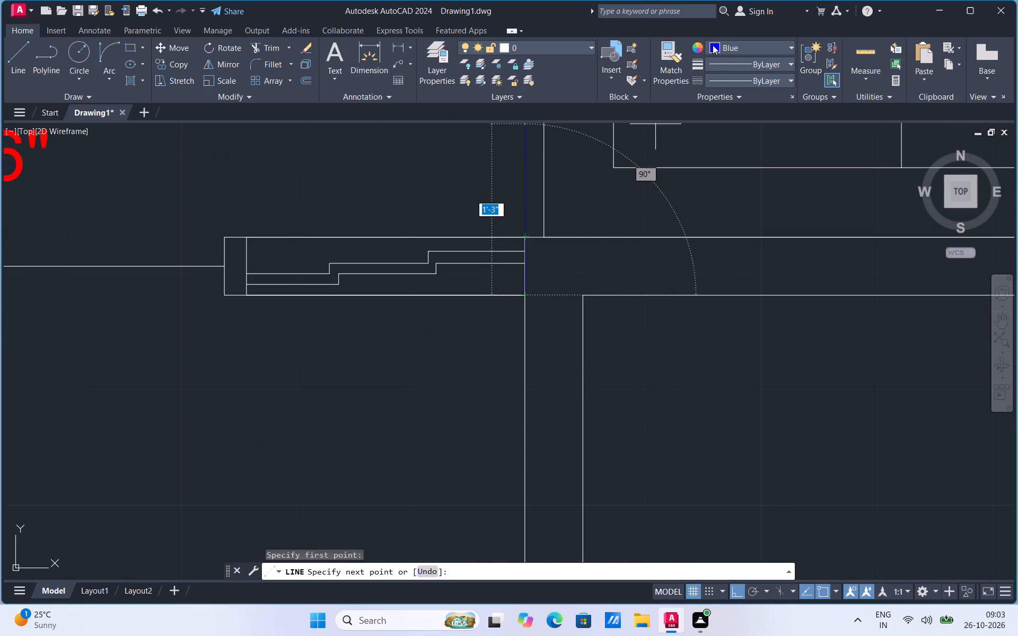
{"action": "left_click", "coordinate": [713, 45]}
{"action": "left_click", "coordinate": [714, 95]}
{"action": "left_click", "coordinate": [11, 58]}
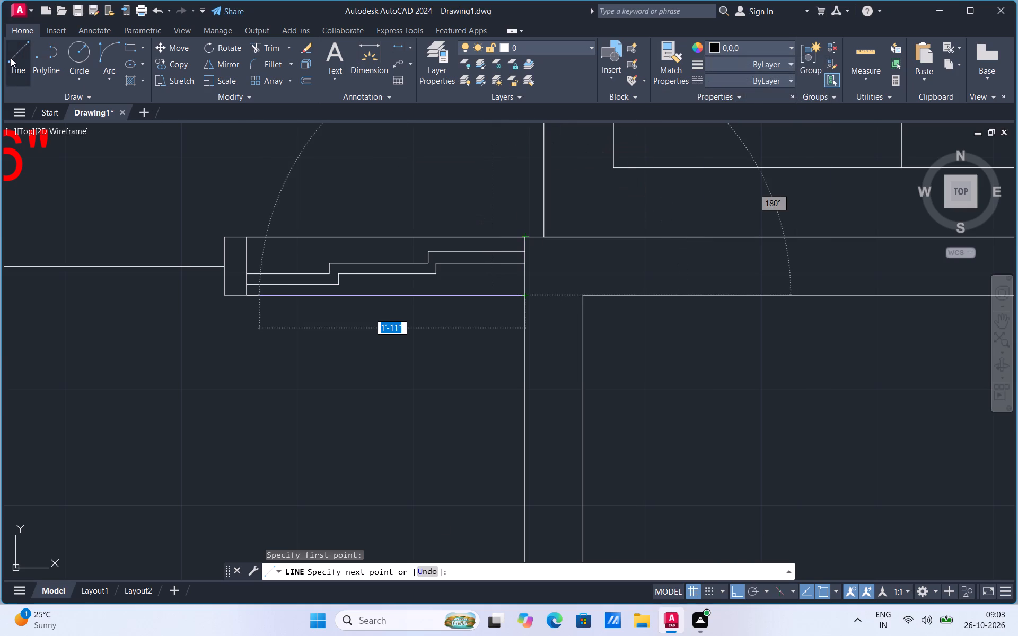
{"action": "left_click", "coordinate": [525, 297]}
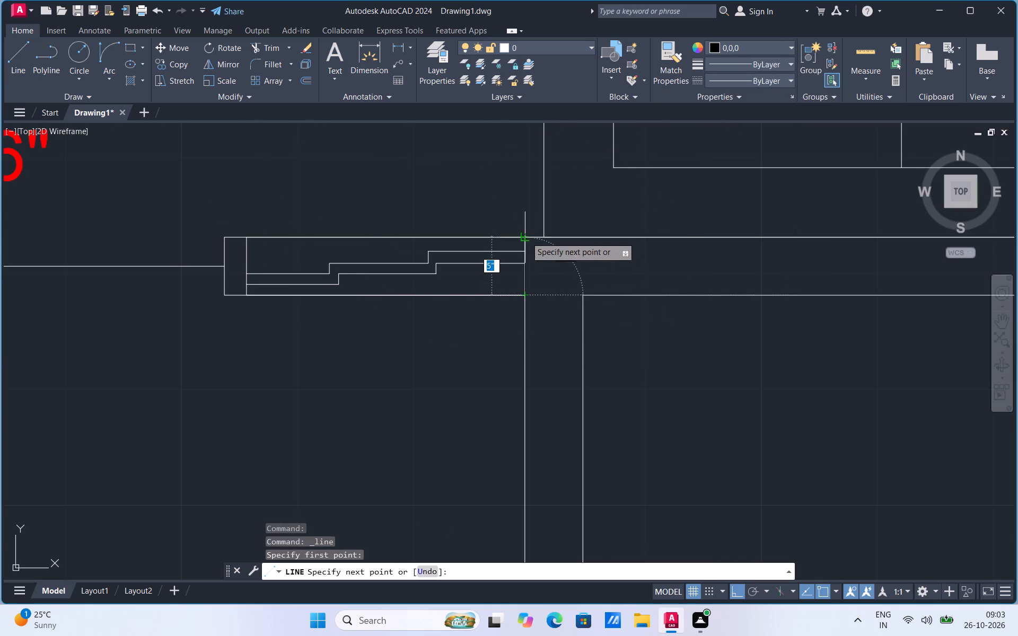
{"action": "left_click", "coordinate": [525, 237]}
{"action": "key", "text": "Escape"}
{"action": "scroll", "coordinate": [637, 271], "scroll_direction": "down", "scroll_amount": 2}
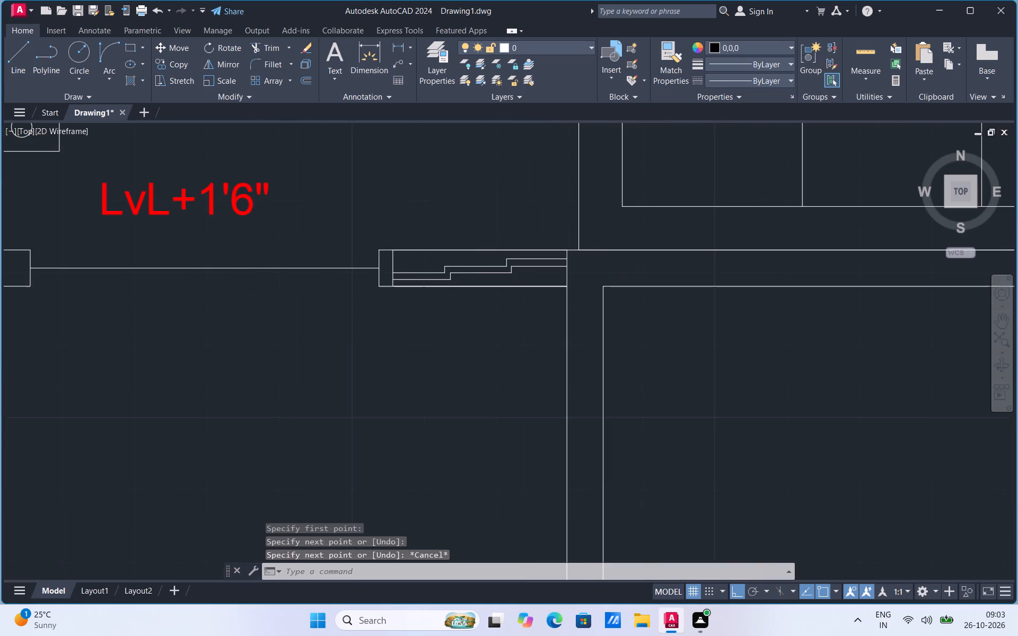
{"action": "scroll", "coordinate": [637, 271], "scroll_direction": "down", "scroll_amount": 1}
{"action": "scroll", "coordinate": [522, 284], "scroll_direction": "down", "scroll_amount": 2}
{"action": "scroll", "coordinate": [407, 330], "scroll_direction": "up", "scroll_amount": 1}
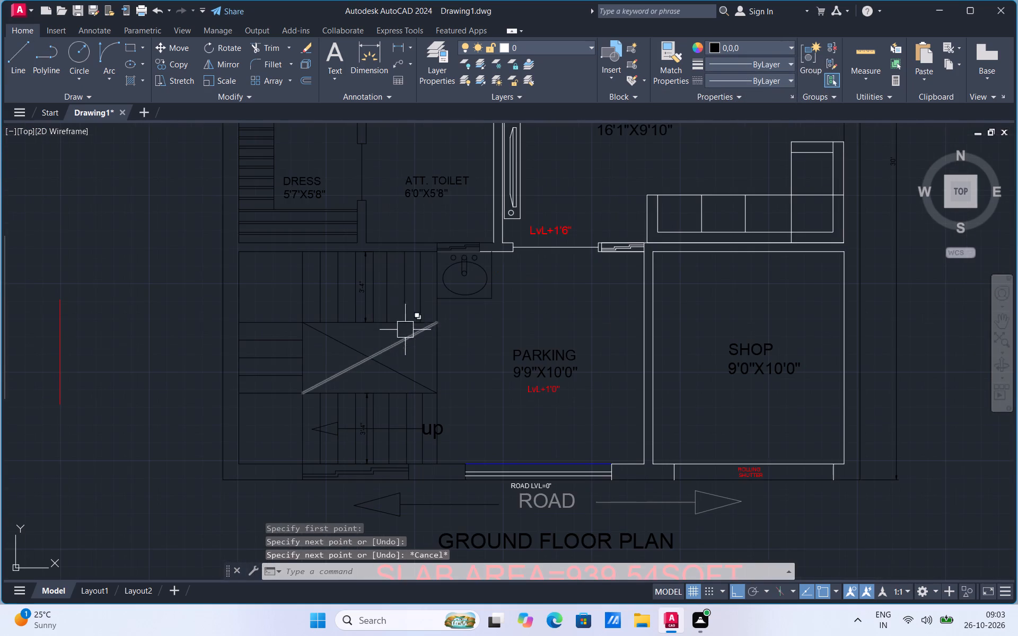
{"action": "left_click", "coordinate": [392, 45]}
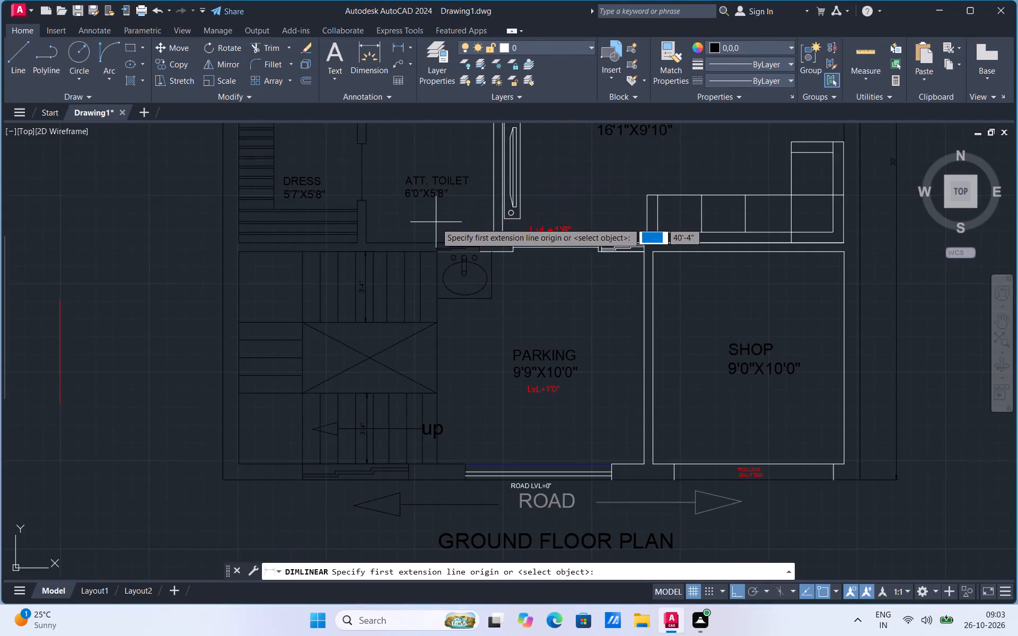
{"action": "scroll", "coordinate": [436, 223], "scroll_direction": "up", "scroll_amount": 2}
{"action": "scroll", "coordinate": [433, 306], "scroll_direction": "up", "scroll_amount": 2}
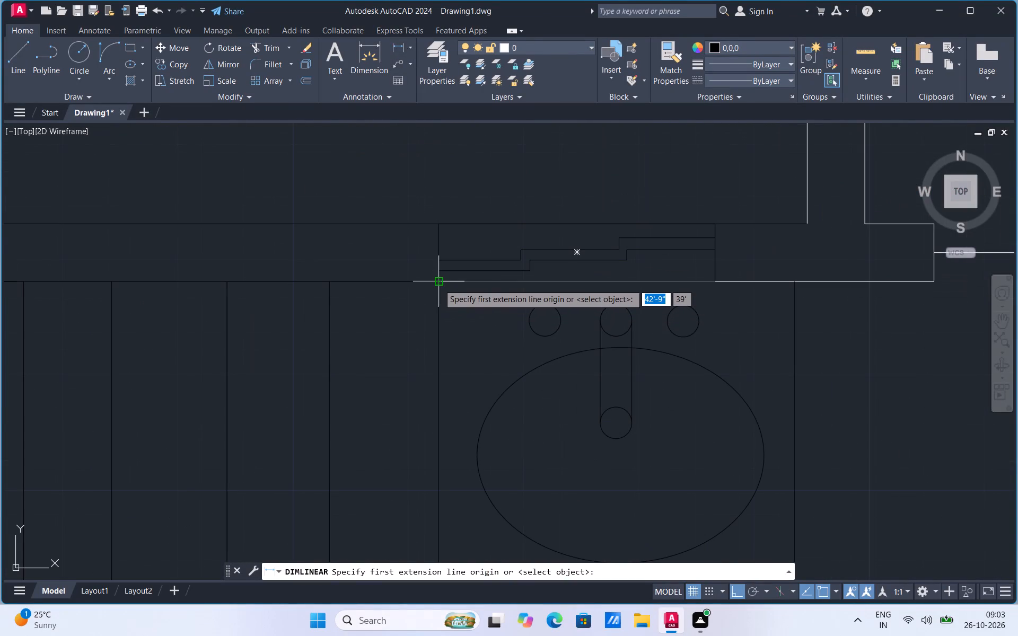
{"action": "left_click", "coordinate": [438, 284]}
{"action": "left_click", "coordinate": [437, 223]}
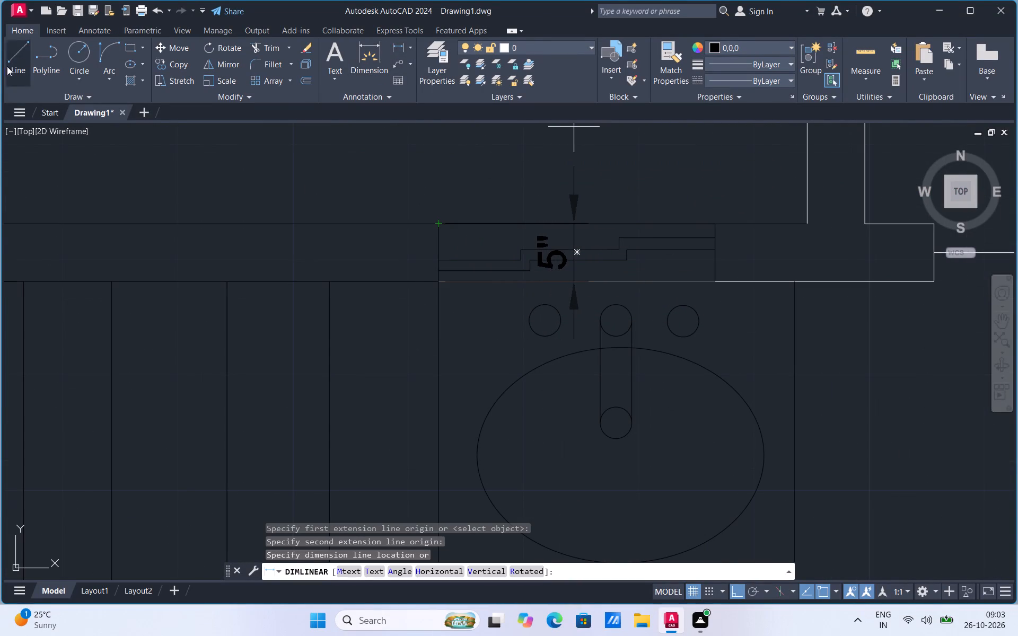
Draw a 5" line across the wall at the staircase-side end of the window above the washbasin.
{"action": "left_click", "coordinate": [22, 60]}
{"action": "left_click", "coordinate": [437, 281]}
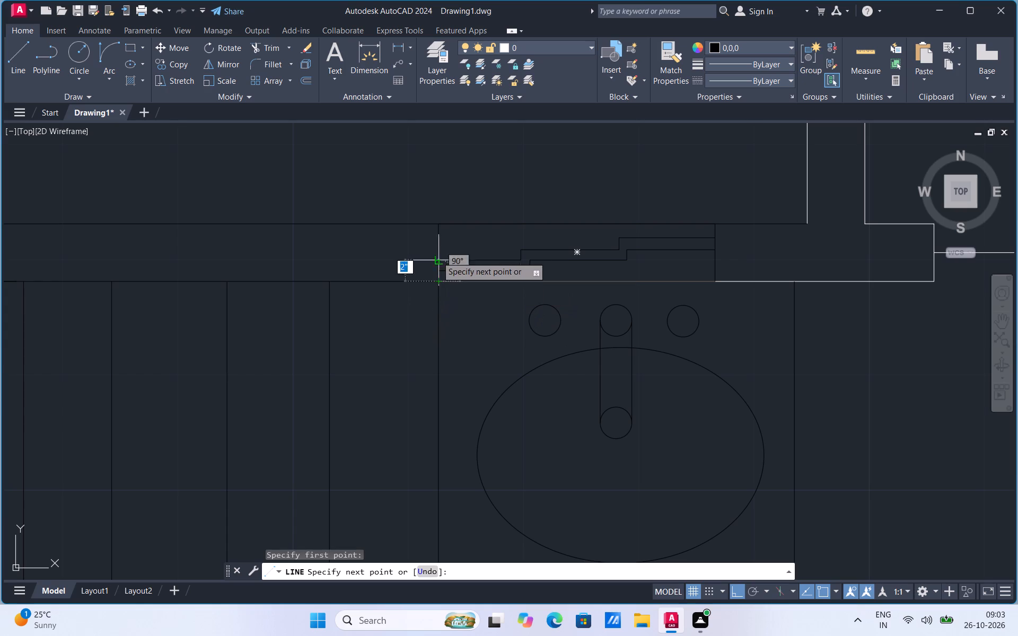
{"action": "left_click", "coordinate": [438, 223]}
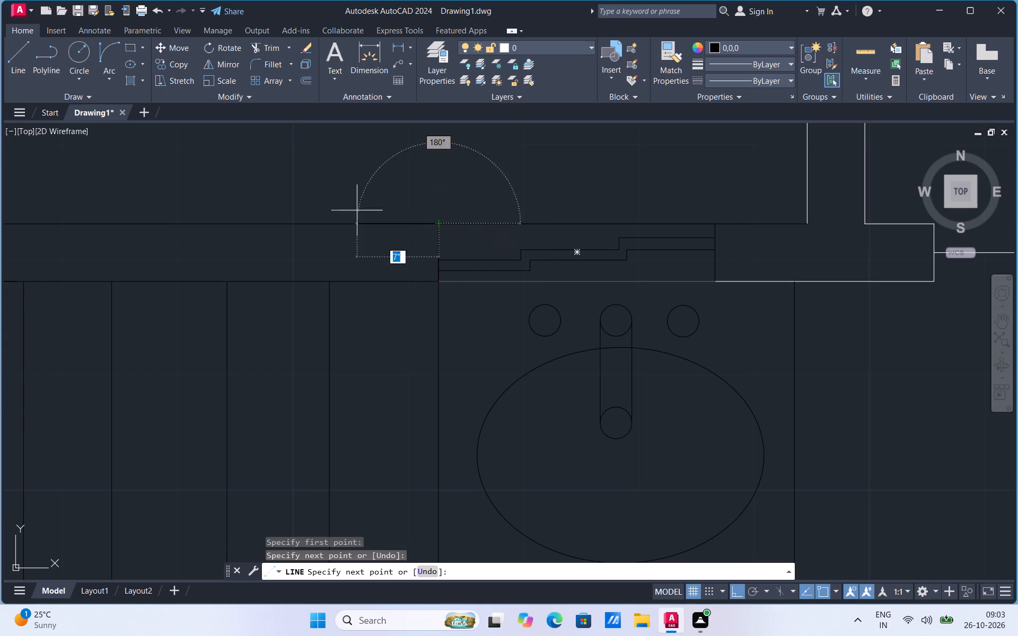
Draw a vertical line from the wall corner beside the washbasin, along the staircase edge, to the outer face of the road-side wall.
{"action": "left_click", "coordinate": [24, 72]}
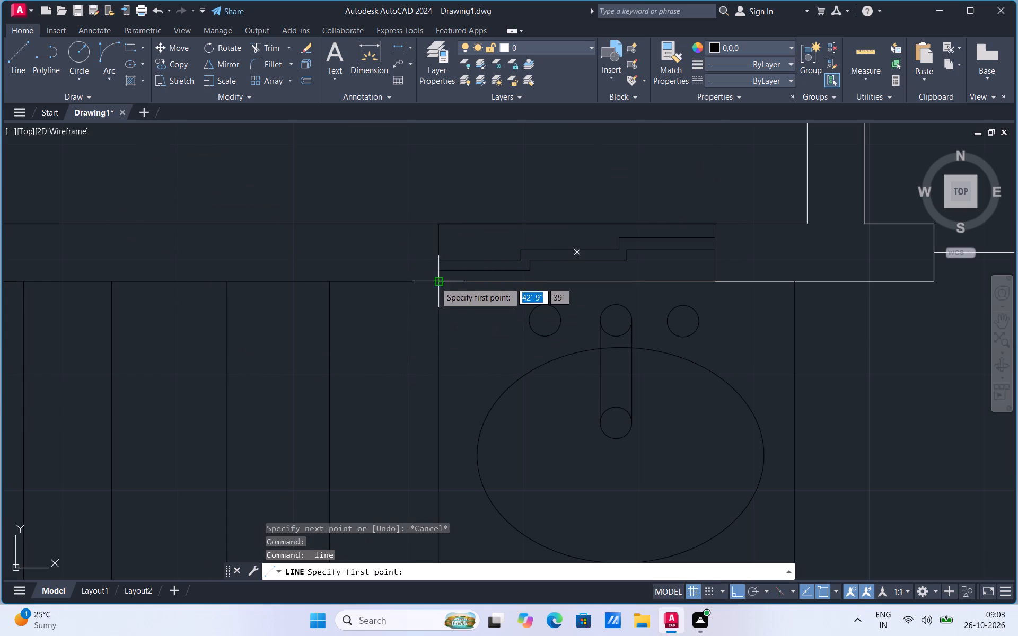
{"action": "left_click", "coordinate": [437, 281]}
{"action": "scroll", "coordinate": [456, 234], "scroll_direction": "down", "scroll_amount": 4}
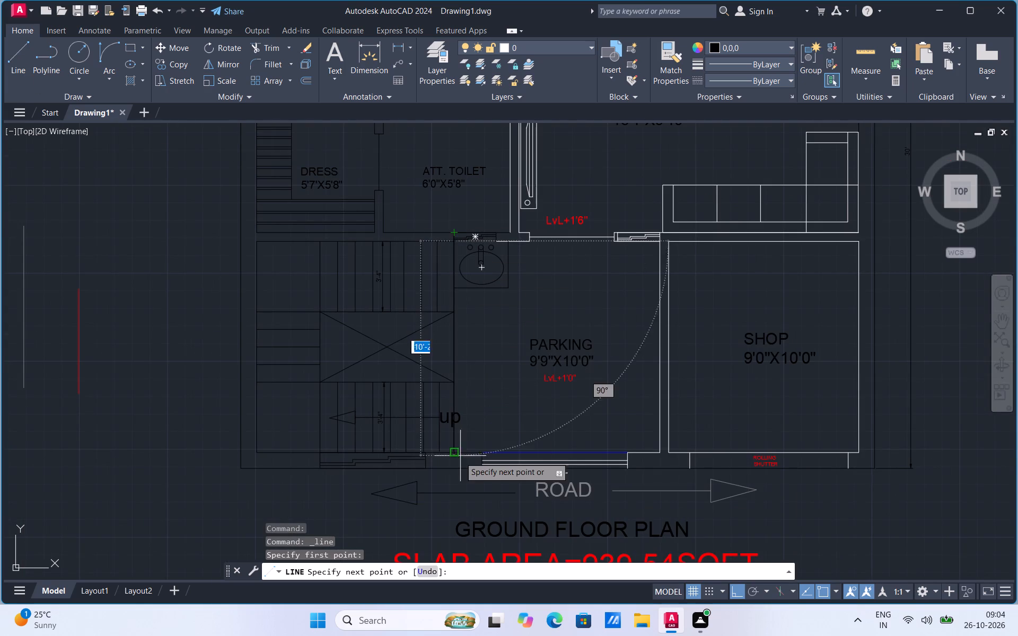
{"action": "left_click", "coordinate": [452, 467]}
{"action": "key", "text": "Escape"}
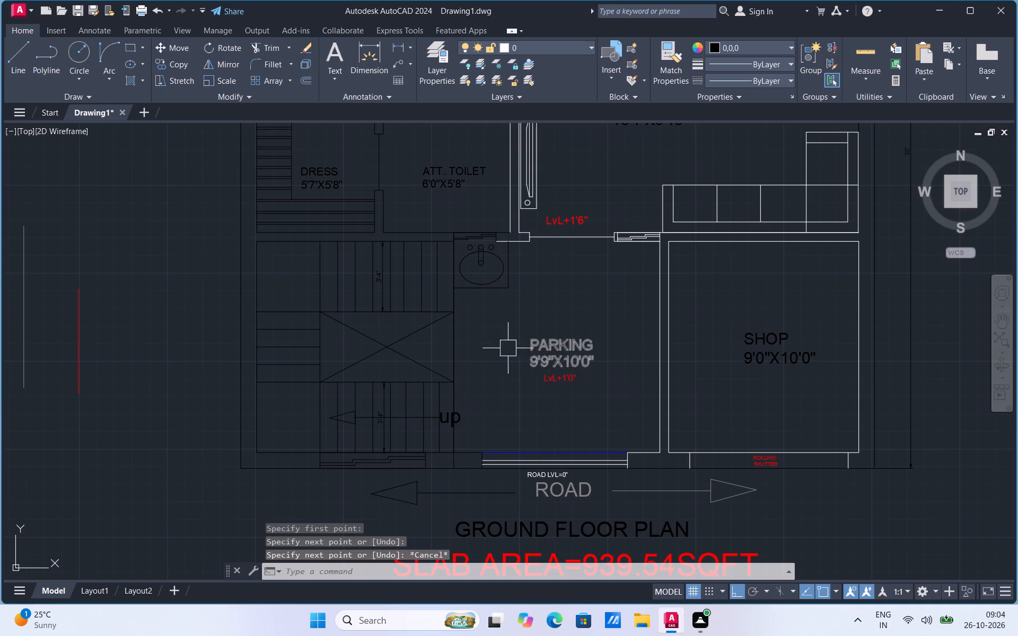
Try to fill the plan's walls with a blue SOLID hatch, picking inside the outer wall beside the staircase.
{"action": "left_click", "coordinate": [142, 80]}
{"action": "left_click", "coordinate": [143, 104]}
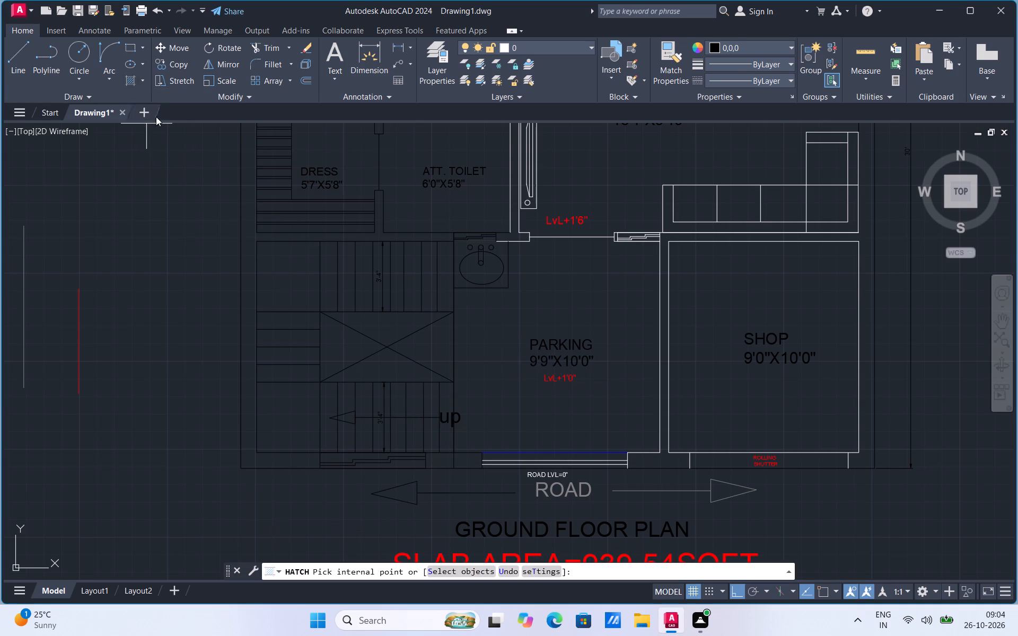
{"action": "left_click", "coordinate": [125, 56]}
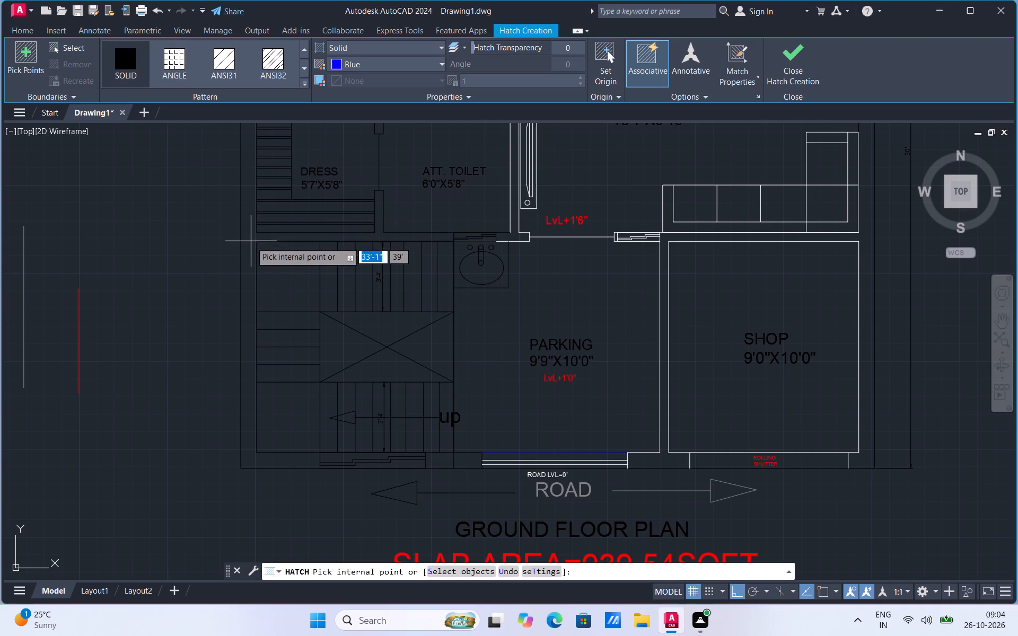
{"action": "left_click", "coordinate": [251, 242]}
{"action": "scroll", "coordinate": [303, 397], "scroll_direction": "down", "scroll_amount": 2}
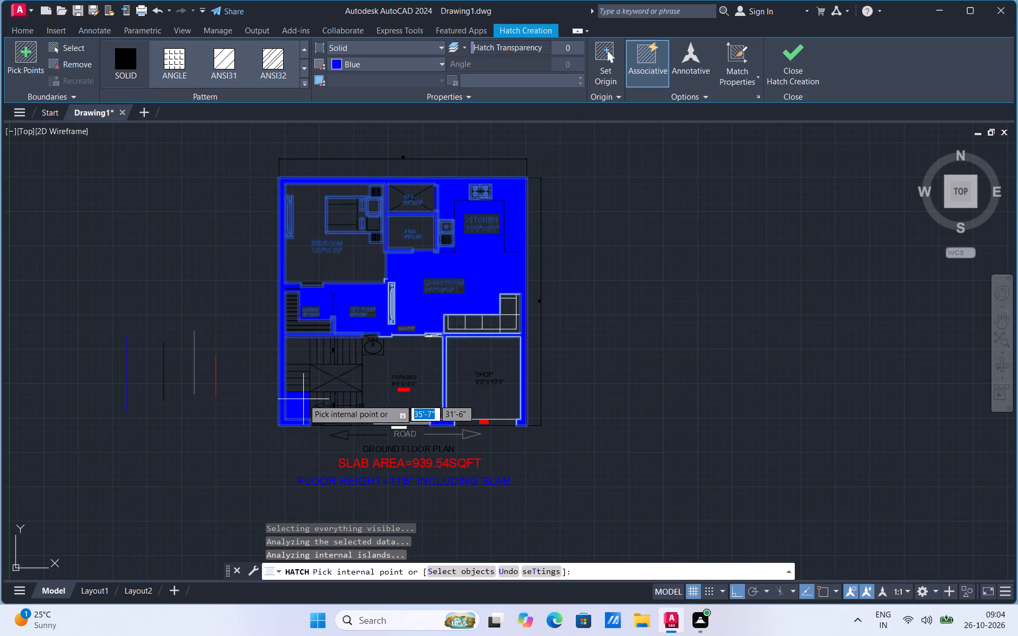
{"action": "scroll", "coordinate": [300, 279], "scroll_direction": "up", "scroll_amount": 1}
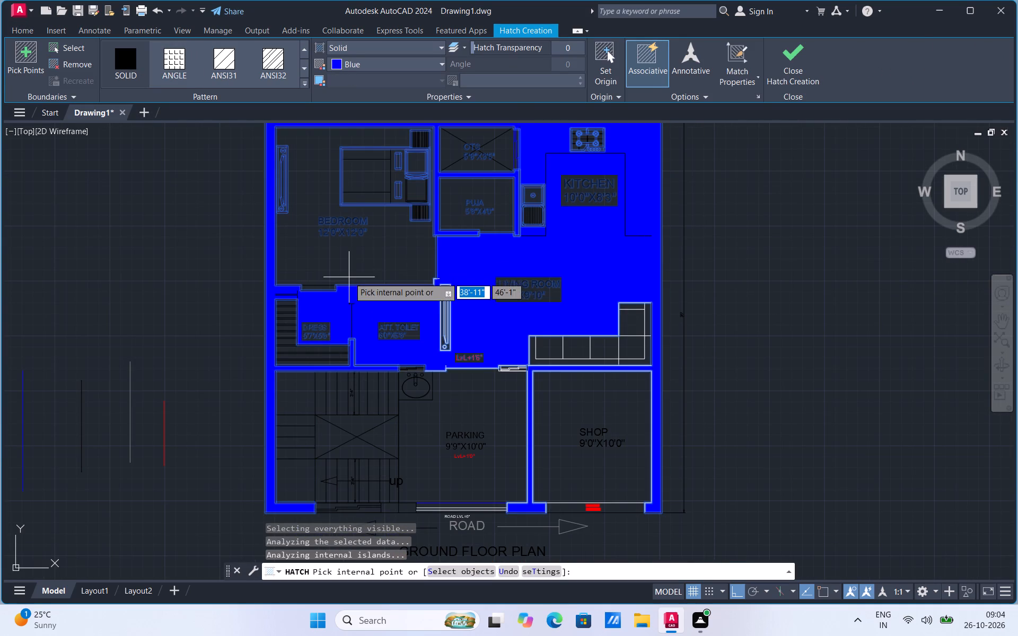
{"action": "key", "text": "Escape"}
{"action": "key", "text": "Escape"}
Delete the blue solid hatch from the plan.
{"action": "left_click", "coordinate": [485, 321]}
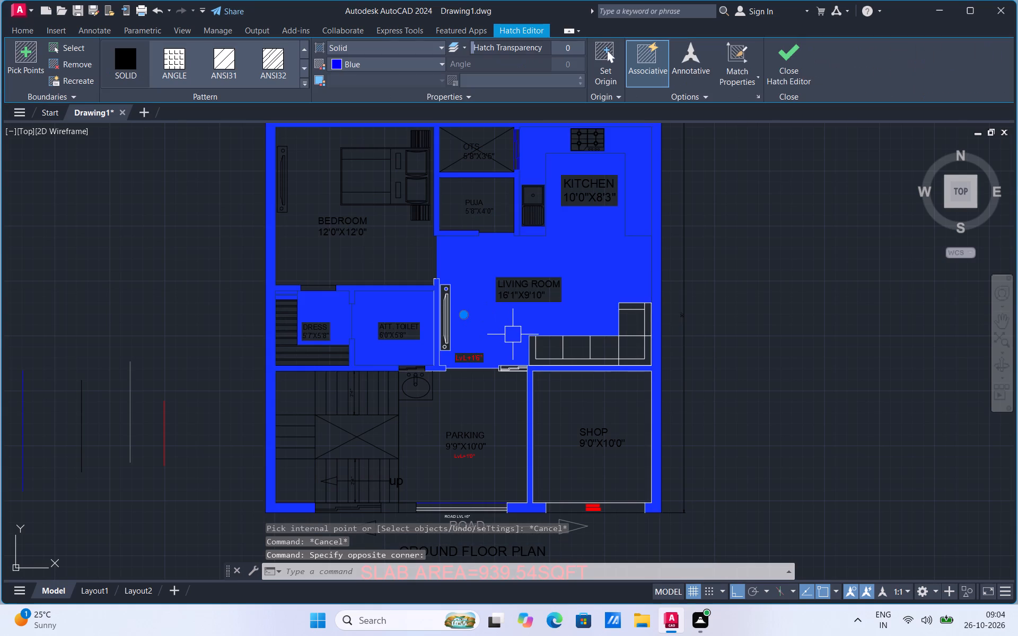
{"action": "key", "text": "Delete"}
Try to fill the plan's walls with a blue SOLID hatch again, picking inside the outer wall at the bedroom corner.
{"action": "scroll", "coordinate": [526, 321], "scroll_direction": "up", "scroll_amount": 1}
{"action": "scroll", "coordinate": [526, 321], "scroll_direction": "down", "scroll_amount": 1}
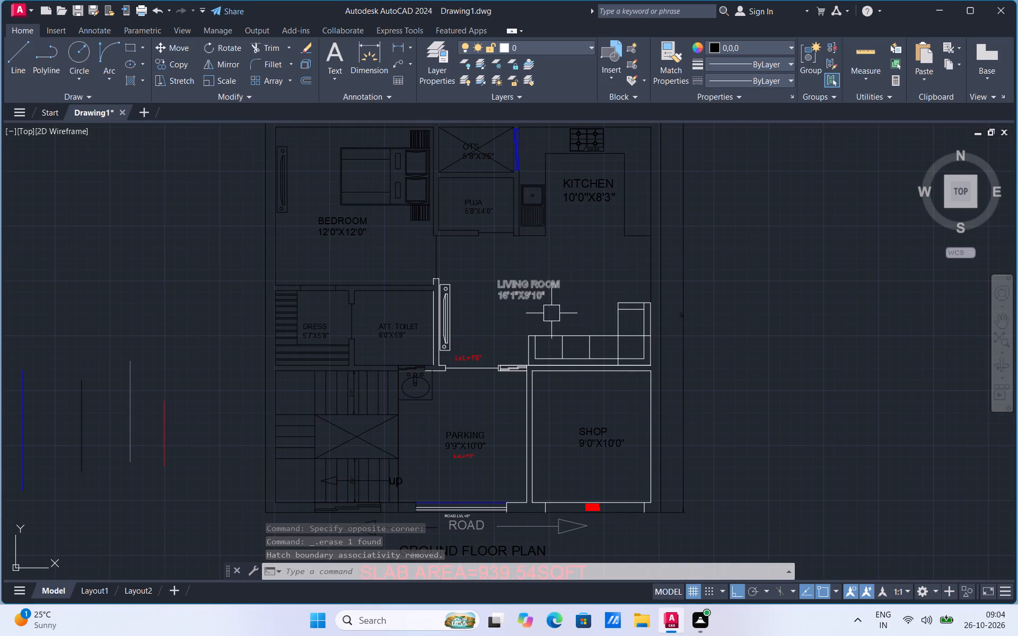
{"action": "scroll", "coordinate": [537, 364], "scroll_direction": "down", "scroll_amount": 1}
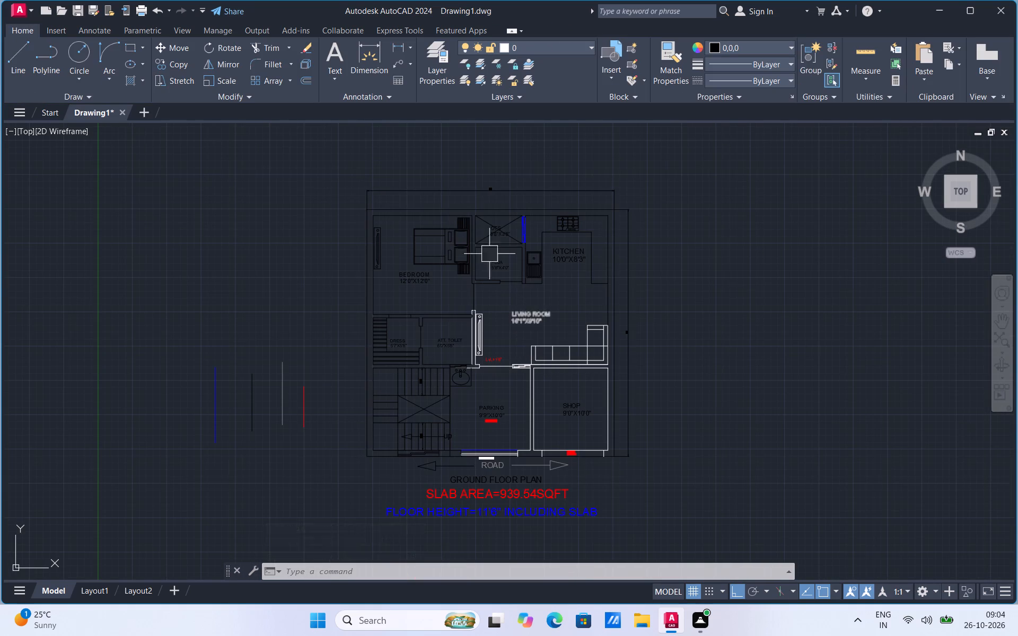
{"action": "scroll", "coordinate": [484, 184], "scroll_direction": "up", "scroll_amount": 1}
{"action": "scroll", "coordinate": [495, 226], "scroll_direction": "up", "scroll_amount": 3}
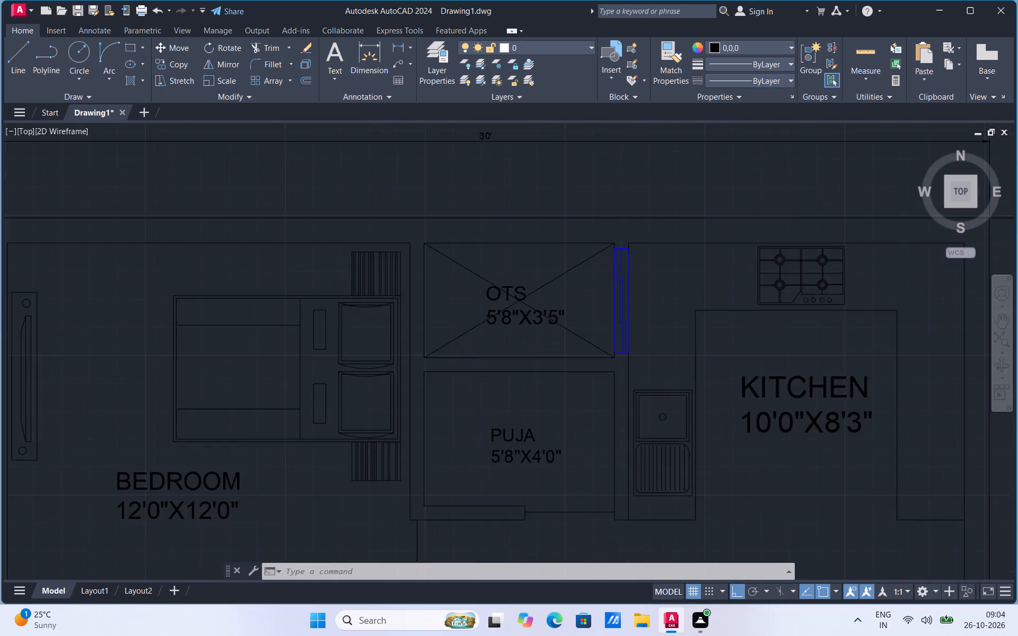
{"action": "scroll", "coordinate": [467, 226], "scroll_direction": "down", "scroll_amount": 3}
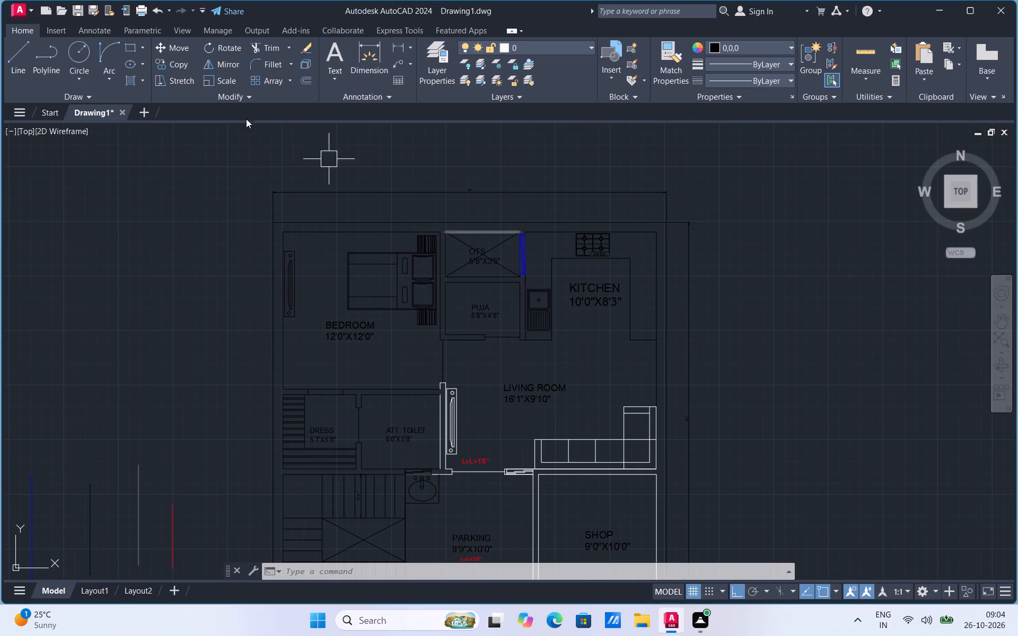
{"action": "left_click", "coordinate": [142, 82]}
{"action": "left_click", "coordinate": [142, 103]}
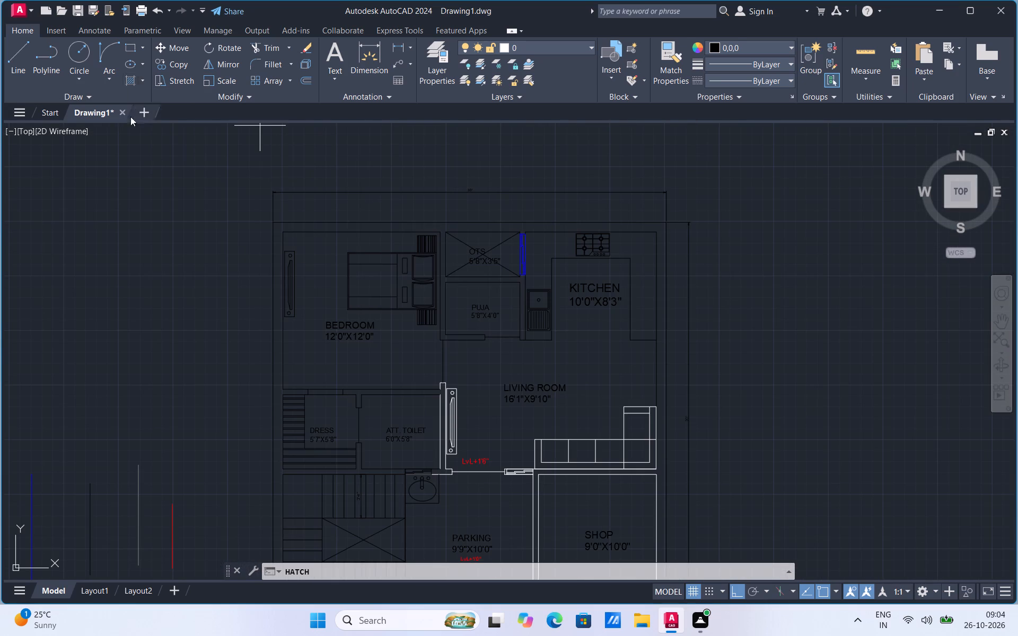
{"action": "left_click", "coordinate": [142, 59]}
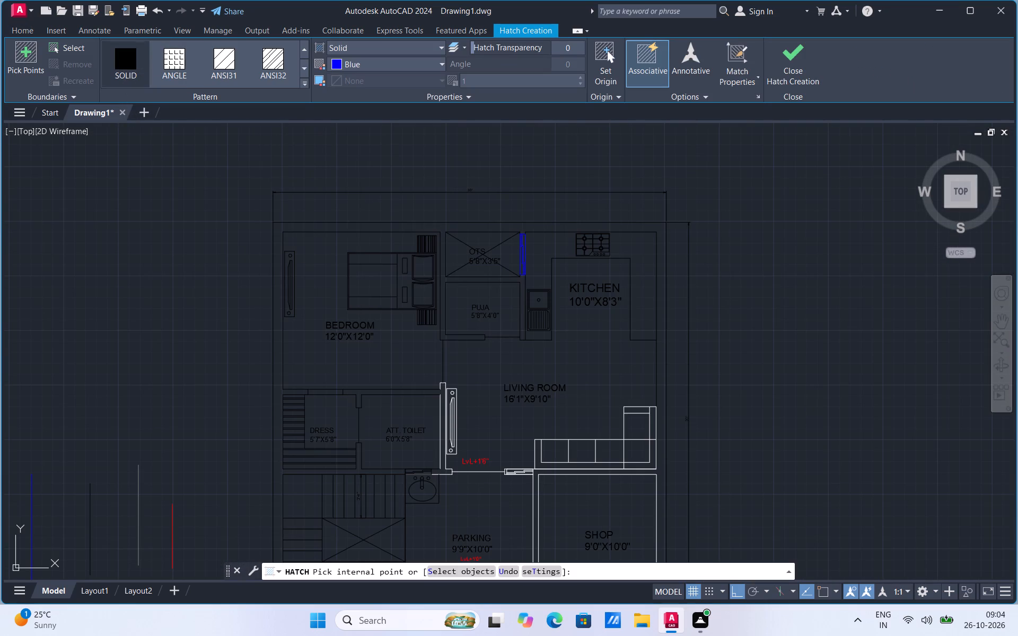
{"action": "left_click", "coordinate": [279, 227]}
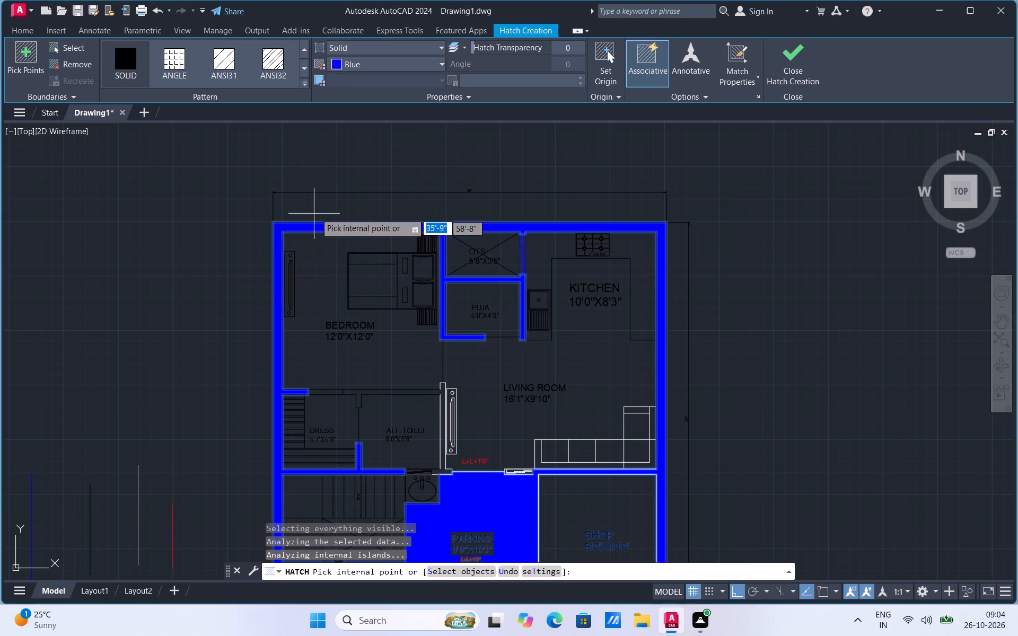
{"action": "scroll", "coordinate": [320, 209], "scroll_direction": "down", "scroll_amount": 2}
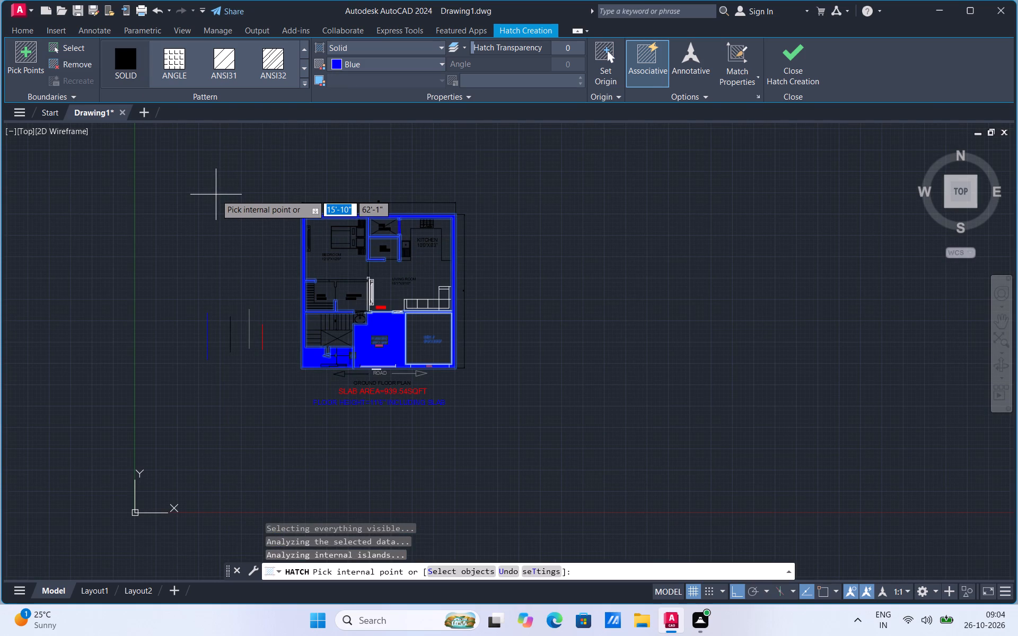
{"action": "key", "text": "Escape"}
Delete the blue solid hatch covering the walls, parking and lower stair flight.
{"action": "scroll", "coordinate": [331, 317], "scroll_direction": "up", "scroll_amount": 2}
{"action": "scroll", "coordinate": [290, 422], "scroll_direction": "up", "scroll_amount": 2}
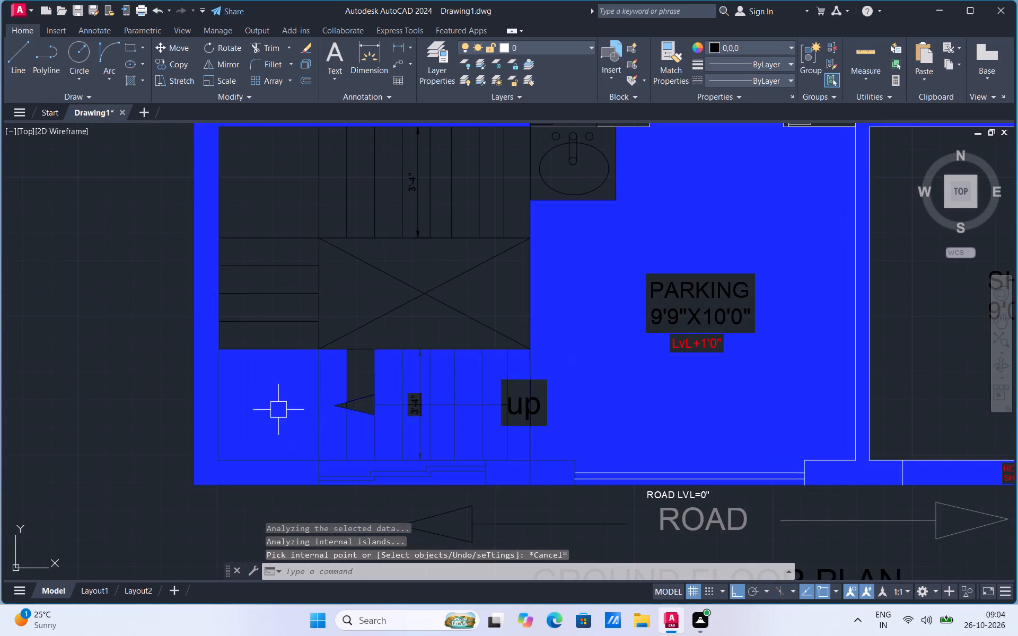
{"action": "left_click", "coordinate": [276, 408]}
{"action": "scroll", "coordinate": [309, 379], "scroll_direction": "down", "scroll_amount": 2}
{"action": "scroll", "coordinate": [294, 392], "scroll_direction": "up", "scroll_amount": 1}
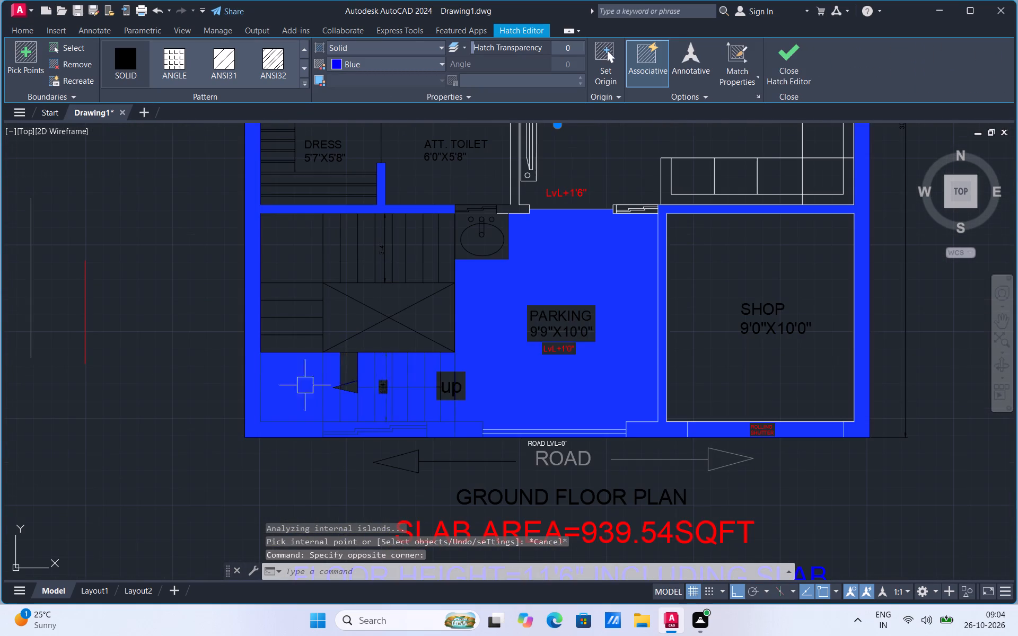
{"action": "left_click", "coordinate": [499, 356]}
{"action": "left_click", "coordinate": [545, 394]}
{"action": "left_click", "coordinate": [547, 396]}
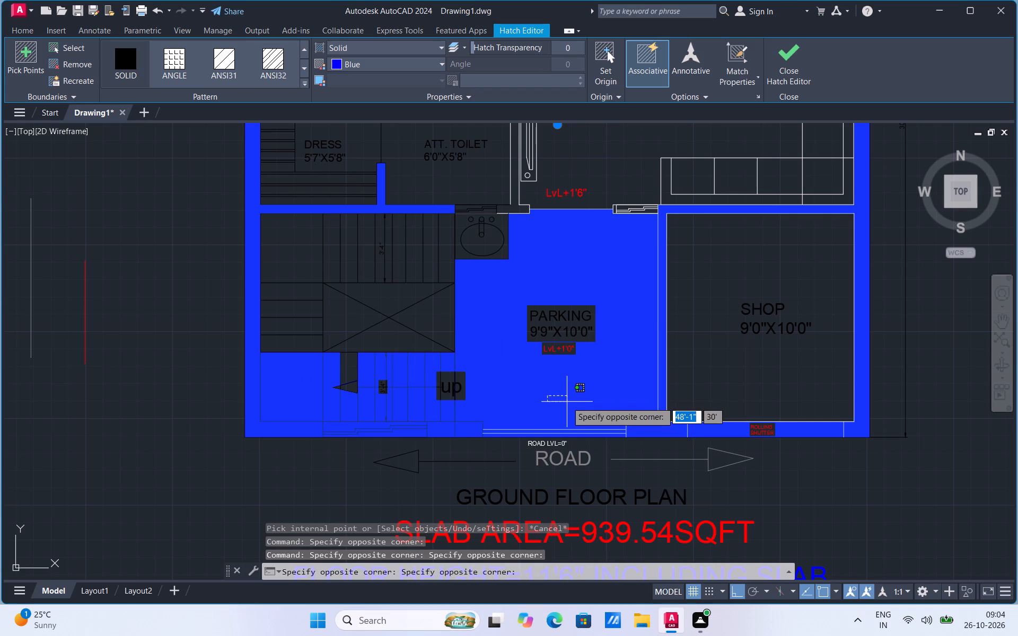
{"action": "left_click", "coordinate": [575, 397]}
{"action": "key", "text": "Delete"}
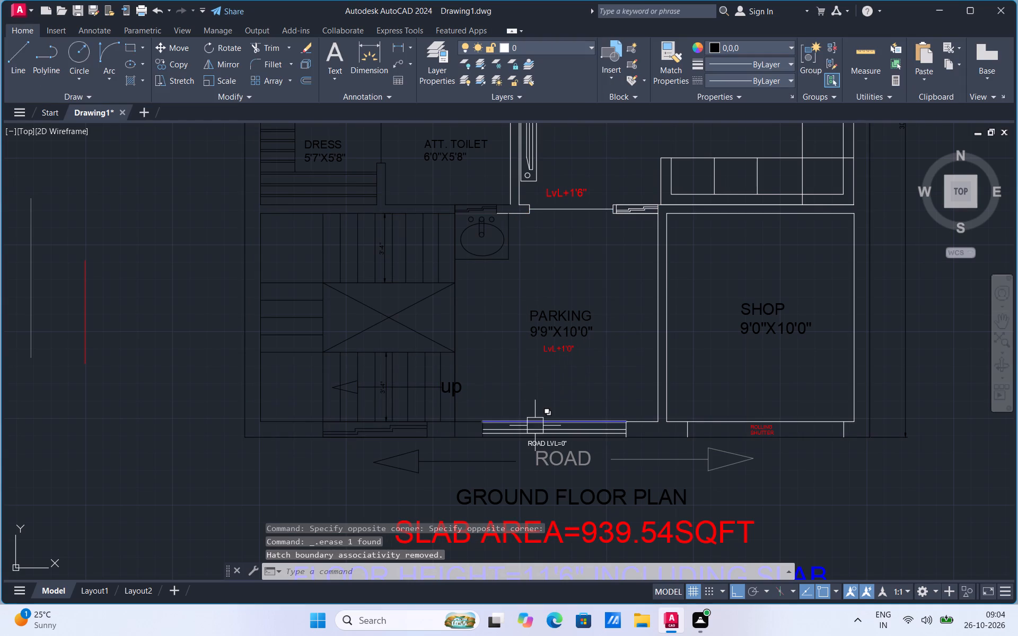
Delete the blue line across the inner side of the parking's road-side opening.
{"action": "left_click", "coordinate": [535, 423]}
{"action": "key", "text": "Delete"}
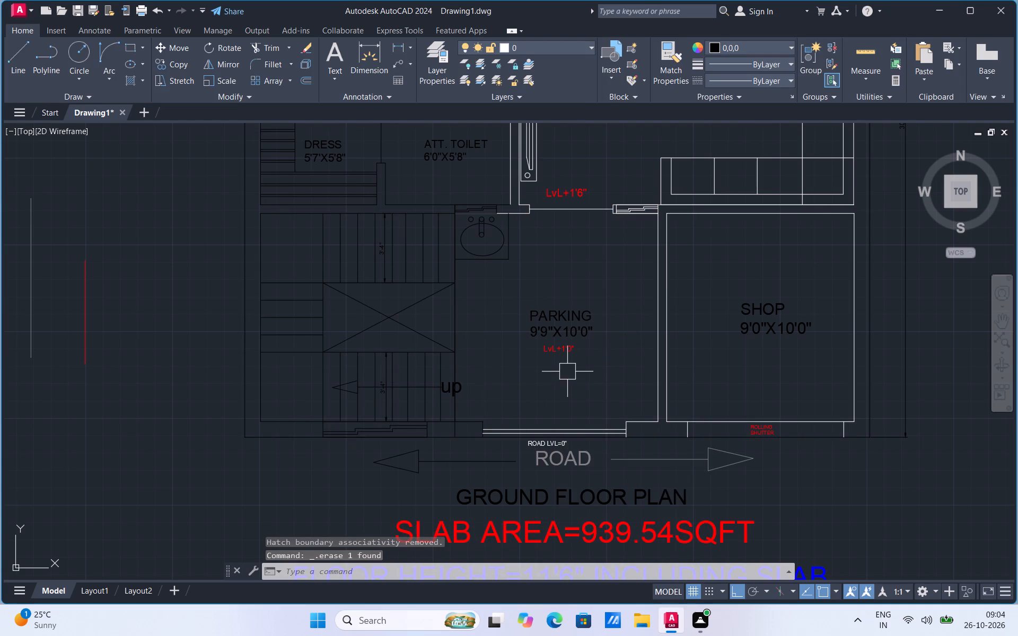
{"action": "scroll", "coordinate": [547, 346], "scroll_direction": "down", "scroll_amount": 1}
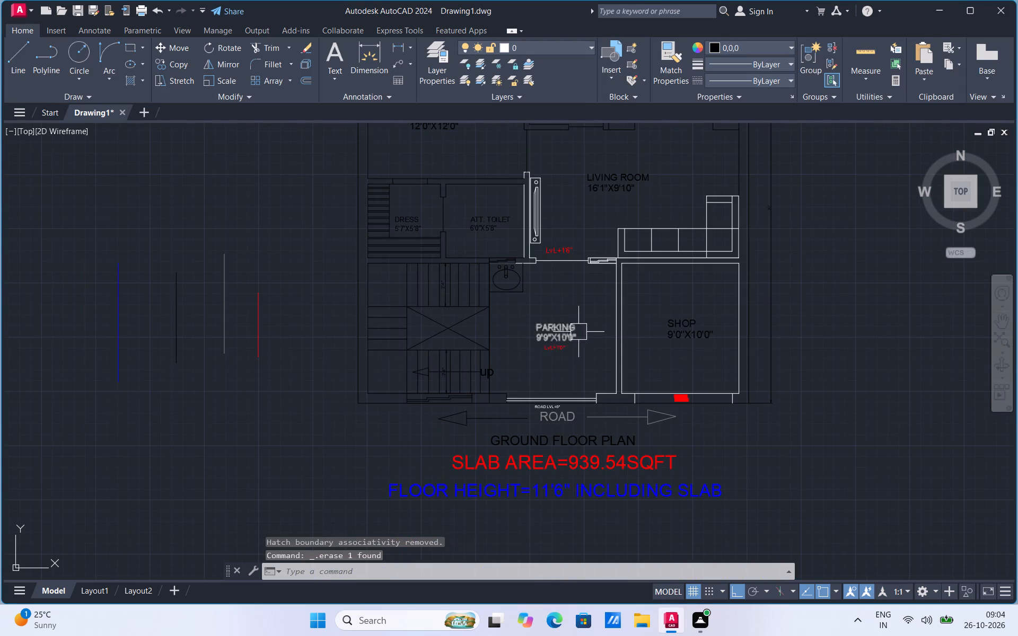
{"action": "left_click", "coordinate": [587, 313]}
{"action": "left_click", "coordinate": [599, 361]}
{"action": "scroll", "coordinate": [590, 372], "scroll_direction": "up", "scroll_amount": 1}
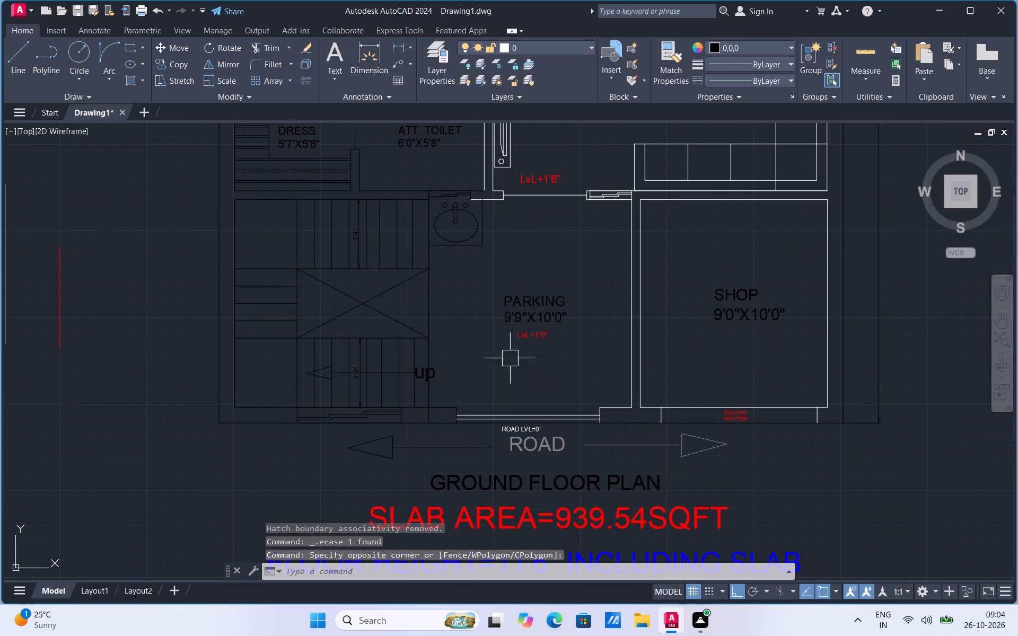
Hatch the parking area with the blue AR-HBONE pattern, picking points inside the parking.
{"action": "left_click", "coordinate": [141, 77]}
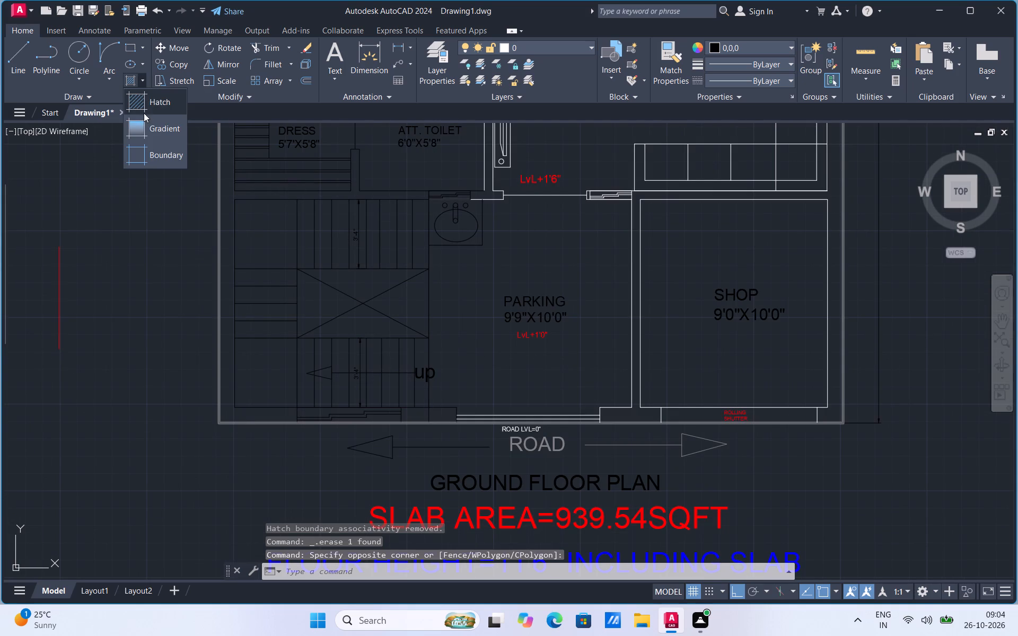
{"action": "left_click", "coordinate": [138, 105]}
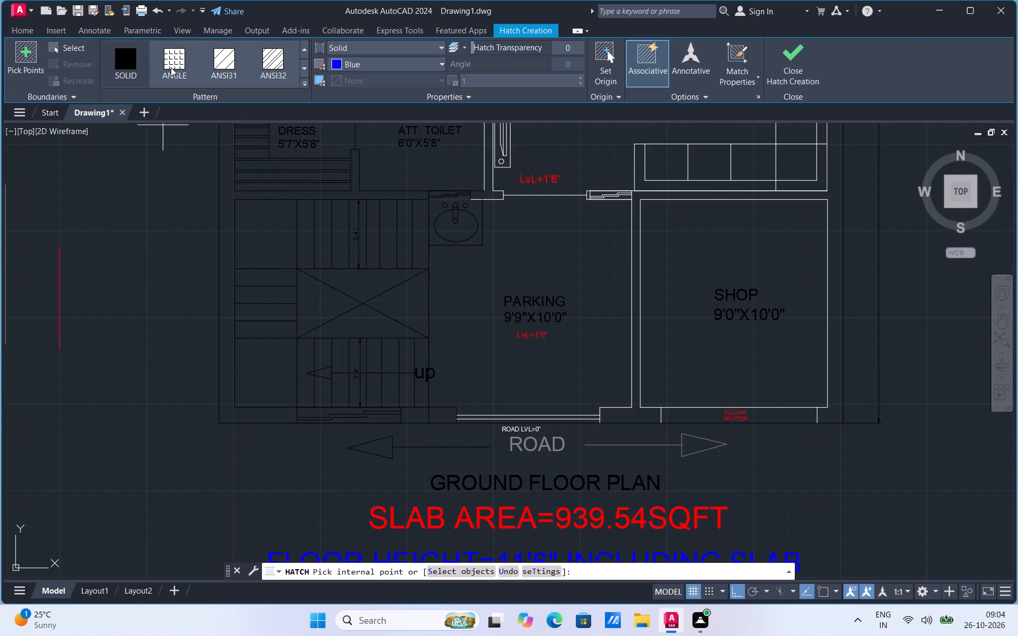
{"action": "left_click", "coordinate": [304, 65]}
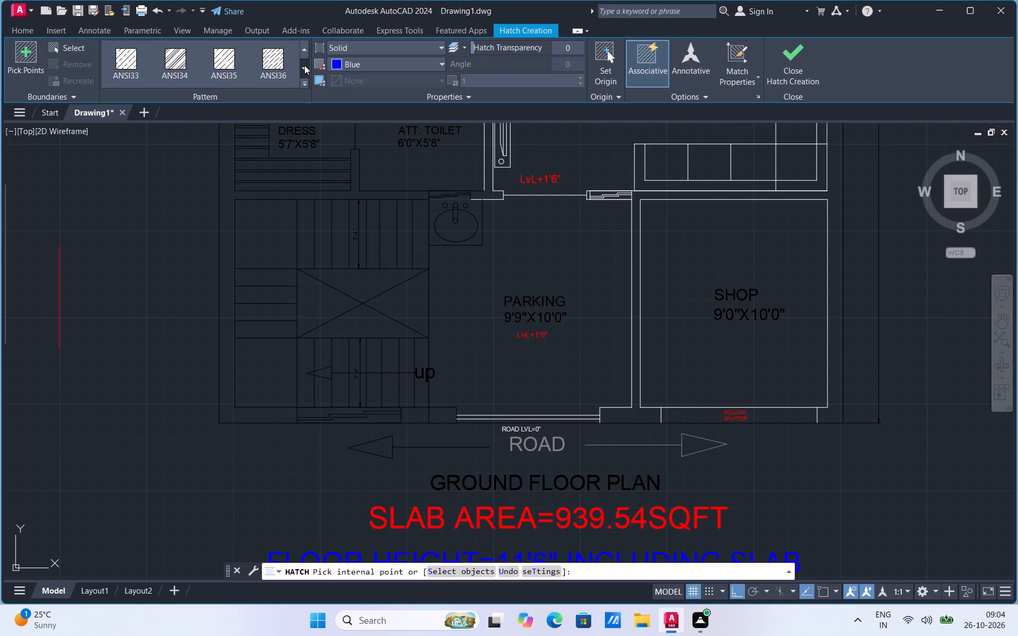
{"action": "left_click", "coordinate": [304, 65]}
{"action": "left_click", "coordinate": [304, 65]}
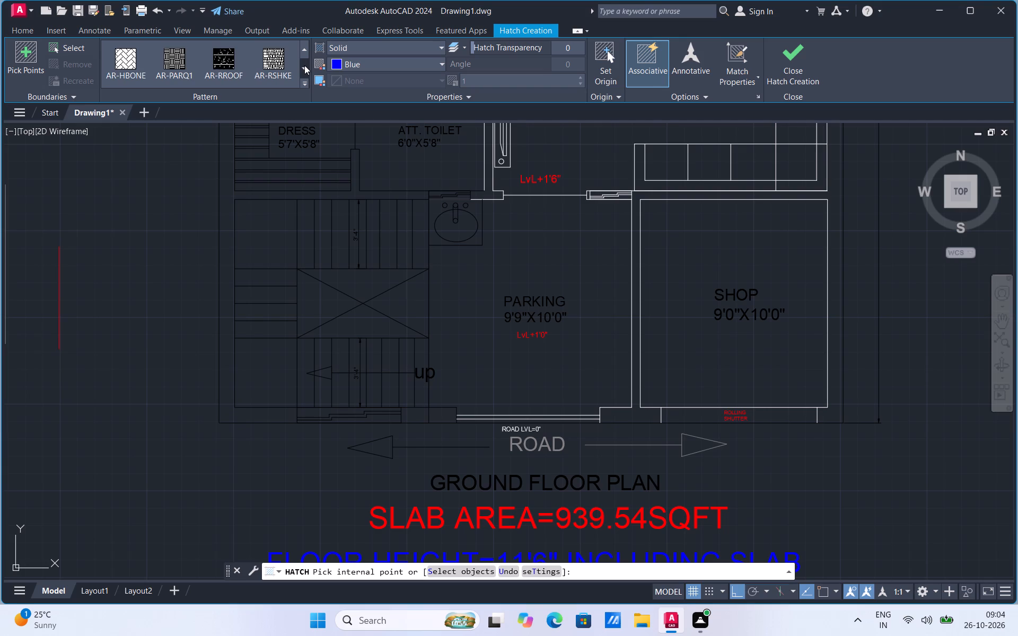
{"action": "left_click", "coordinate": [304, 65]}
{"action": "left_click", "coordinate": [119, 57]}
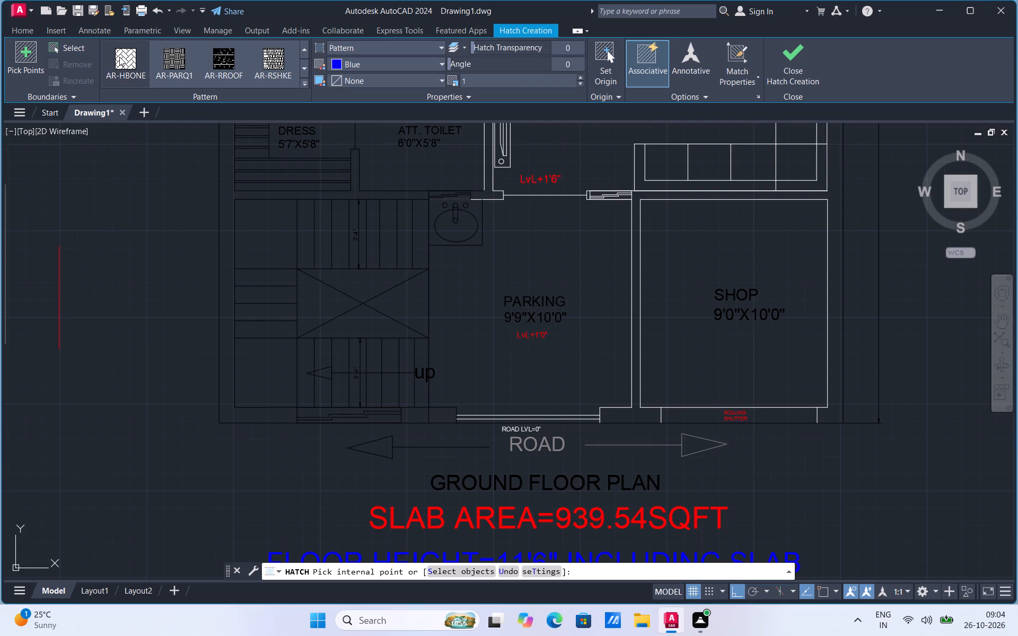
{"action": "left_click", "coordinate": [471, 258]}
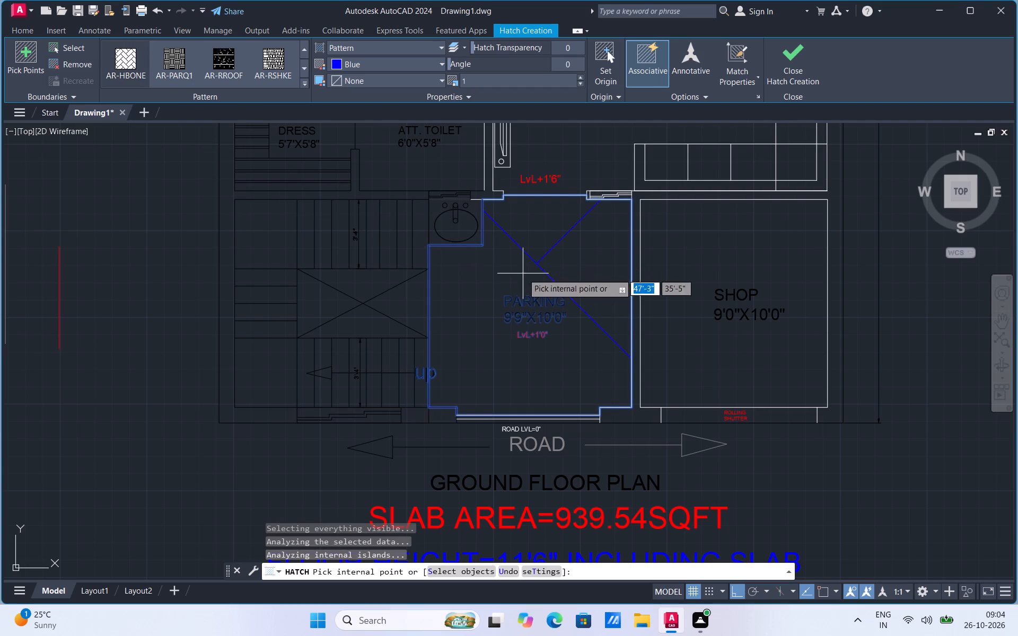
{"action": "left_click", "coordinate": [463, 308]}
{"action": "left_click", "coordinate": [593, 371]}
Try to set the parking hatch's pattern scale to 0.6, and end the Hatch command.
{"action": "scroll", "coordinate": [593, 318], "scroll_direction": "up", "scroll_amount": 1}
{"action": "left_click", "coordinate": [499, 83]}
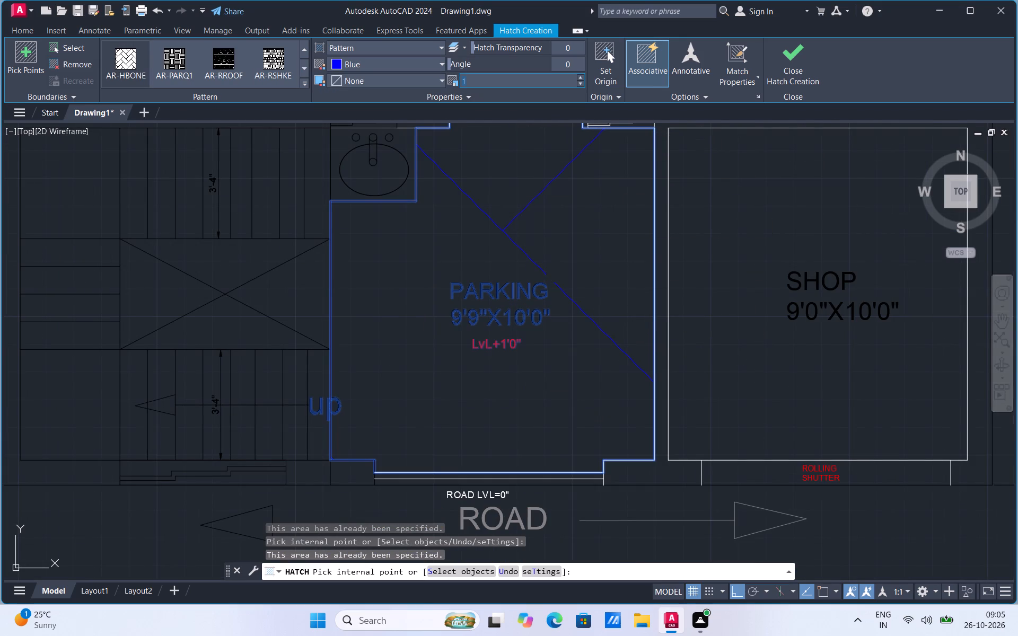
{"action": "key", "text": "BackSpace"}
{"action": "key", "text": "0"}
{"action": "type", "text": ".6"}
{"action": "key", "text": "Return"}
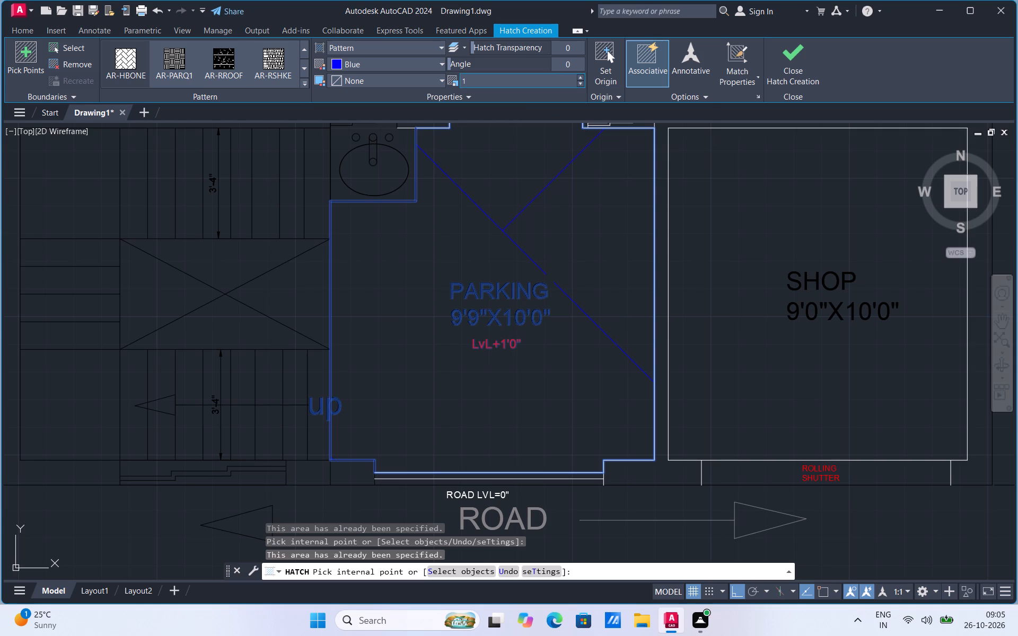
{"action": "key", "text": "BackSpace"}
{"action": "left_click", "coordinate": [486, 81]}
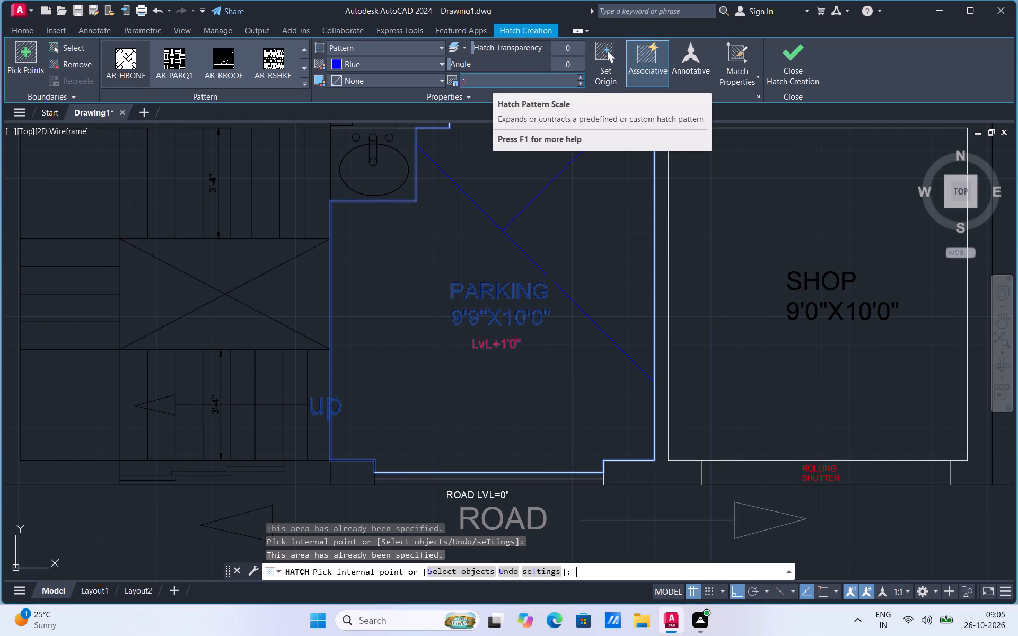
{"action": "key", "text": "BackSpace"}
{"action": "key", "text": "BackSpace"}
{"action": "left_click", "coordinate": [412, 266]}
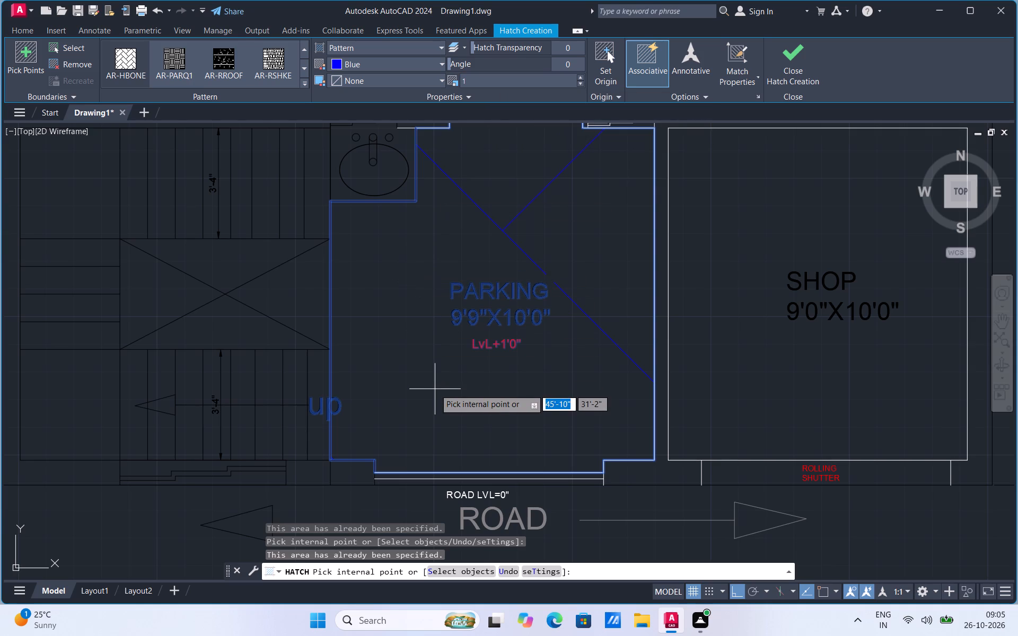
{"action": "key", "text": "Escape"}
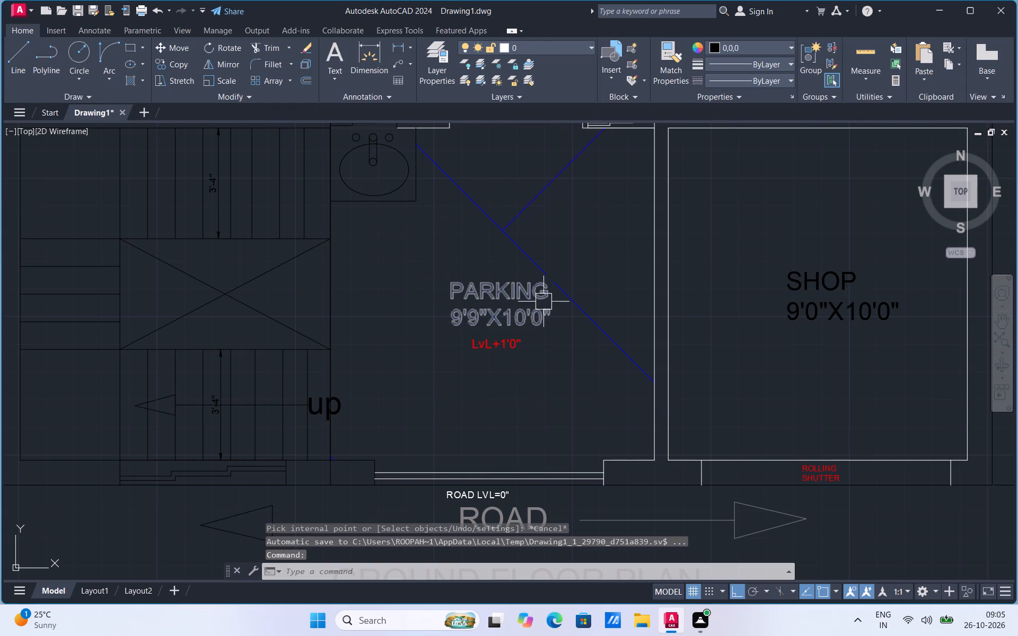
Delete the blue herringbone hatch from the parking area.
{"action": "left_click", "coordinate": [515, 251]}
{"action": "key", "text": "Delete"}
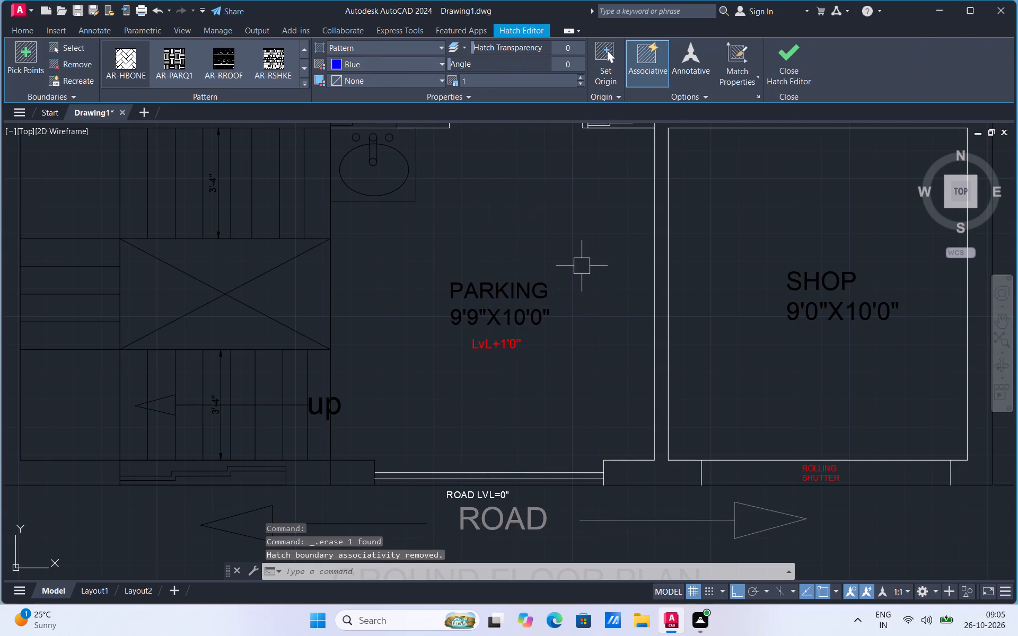
Hatch the parking area with the blue AR-HBONE pattern at scale 0.2, picking inside the parking.
{"action": "scroll", "coordinate": [567, 285], "scroll_direction": "down", "scroll_amount": 3}
{"action": "scroll", "coordinate": [567, 285], "scroll_direction": "up", "scroll_amount": 1}
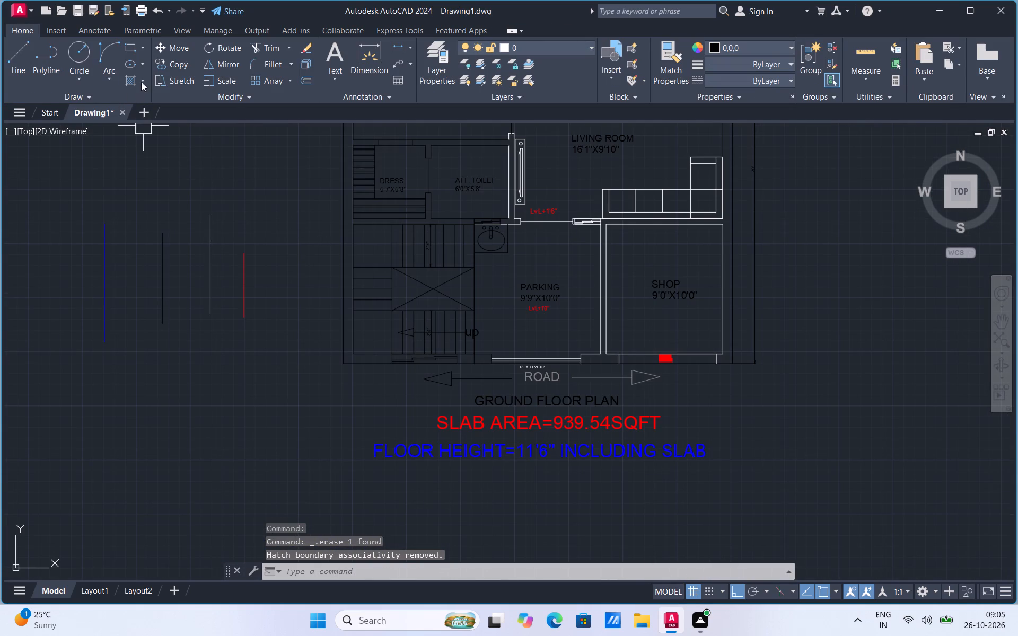
{"action": "left_click", "coordinate": [144, 81]}
{"action": "left_click", "coordinate": [142, 105]}
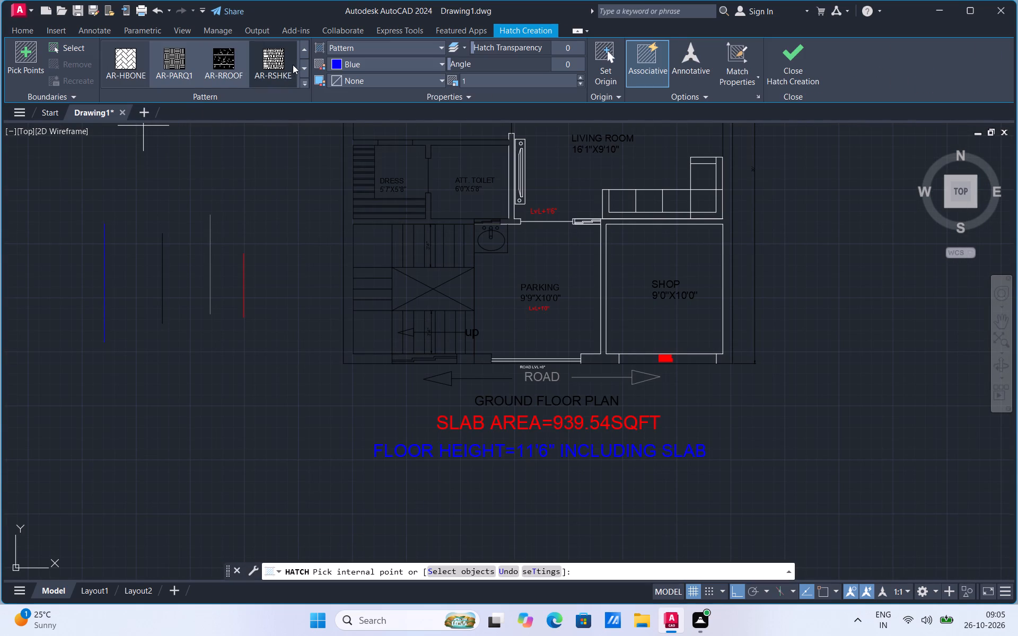
{"action": "left_click", "coordinate": [130, 61]}
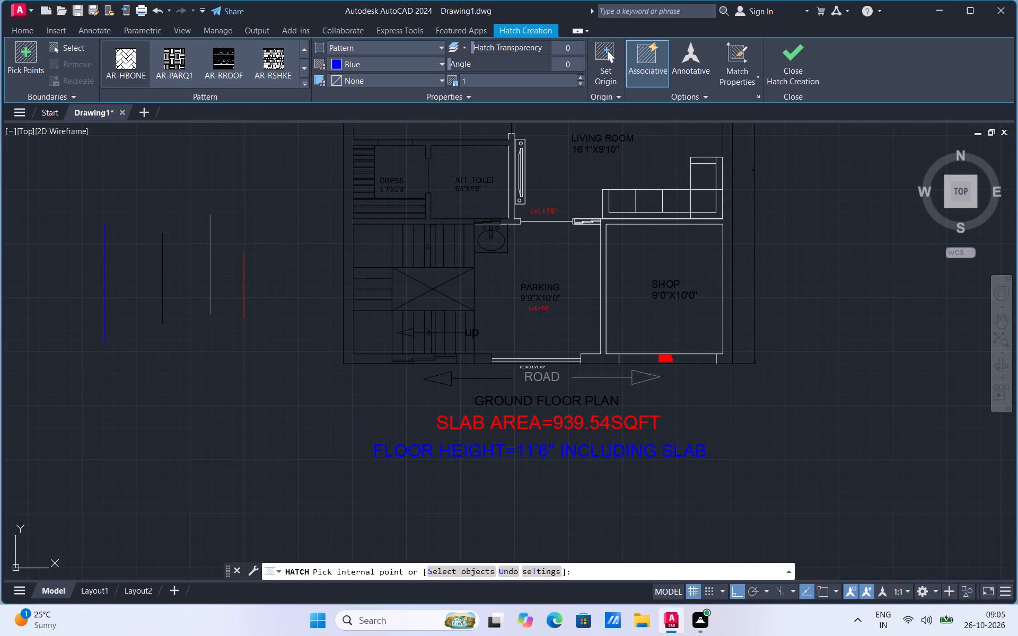
{"action": "left_click", "coordinate": [468, 76]}
{"action": "key", "text": "BackSpace"}
{"action": "type", "text": "0.2"}
{"action": "key", "text": "Return"}
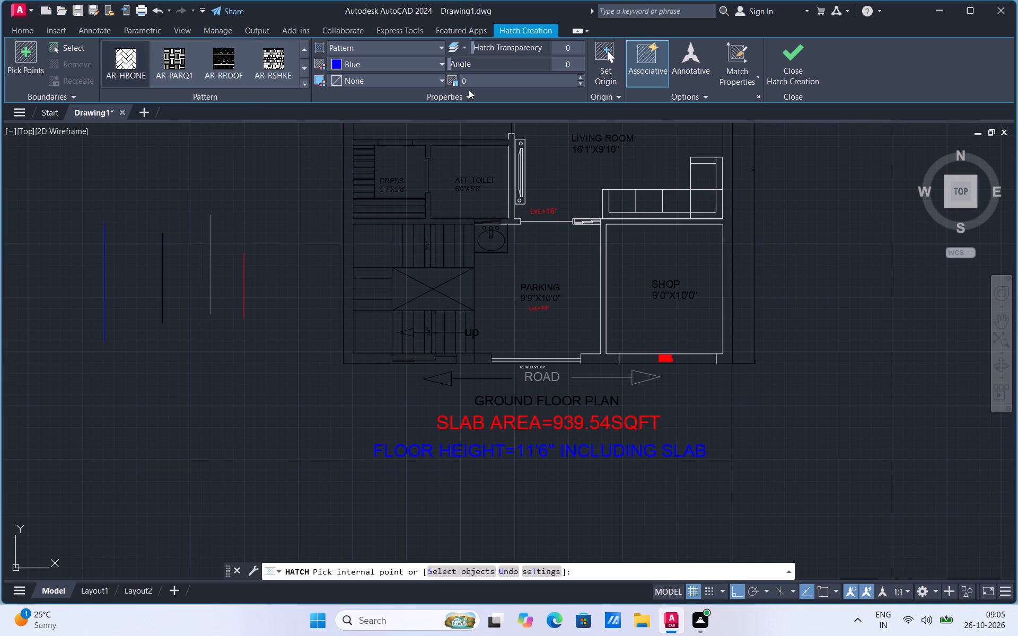
{"action": "left_click", "coordinate": [470, 69]}
{"action": "left_click", "coordinate": [471, 78]}
{"action": "key", "text": "period"}
{"action": "key", "text": "BackSpace"}
{"action": "key", "text": "BackSpace"}
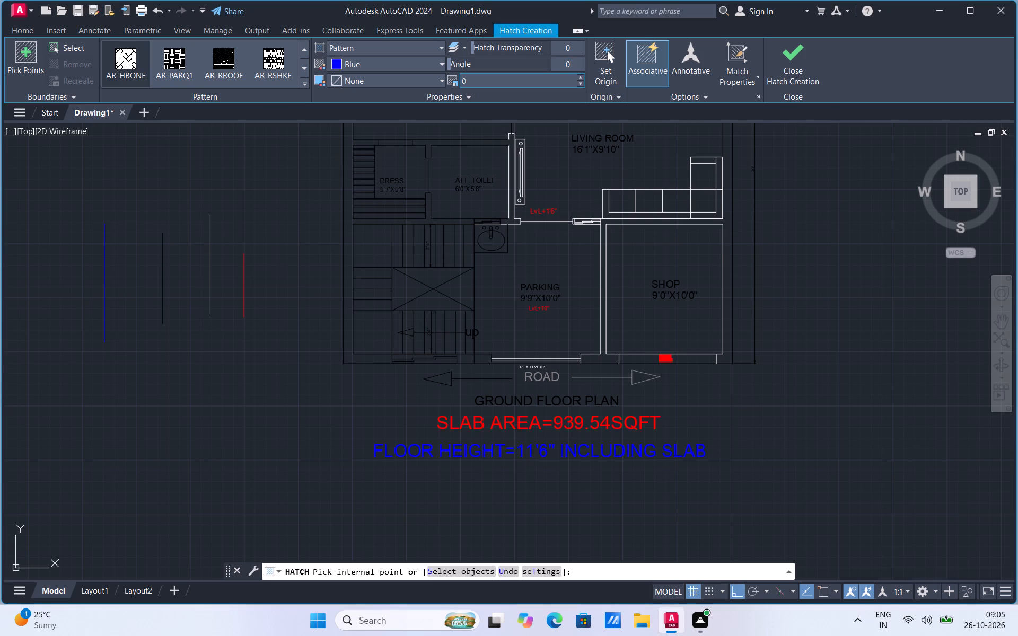
{"action": "left_click", "coordinate": [471, 78]}
{"action": "key", "text": "BackSpace"}
{"action": "type", "text": "0."}
{"action": "key", "text": "2"}
{"action": "left_click", "coordinate": [516, 269]}
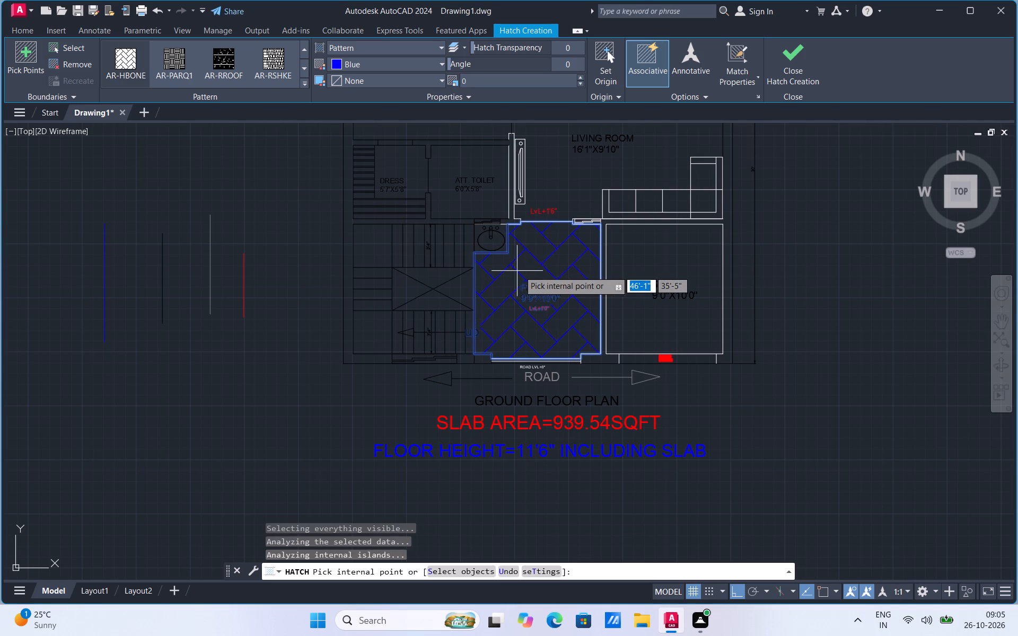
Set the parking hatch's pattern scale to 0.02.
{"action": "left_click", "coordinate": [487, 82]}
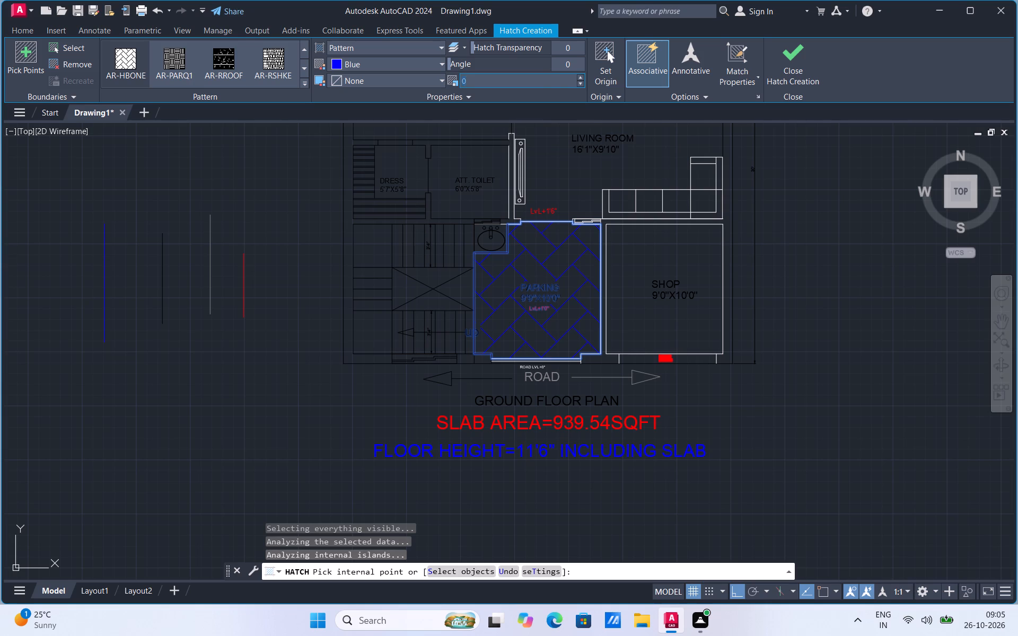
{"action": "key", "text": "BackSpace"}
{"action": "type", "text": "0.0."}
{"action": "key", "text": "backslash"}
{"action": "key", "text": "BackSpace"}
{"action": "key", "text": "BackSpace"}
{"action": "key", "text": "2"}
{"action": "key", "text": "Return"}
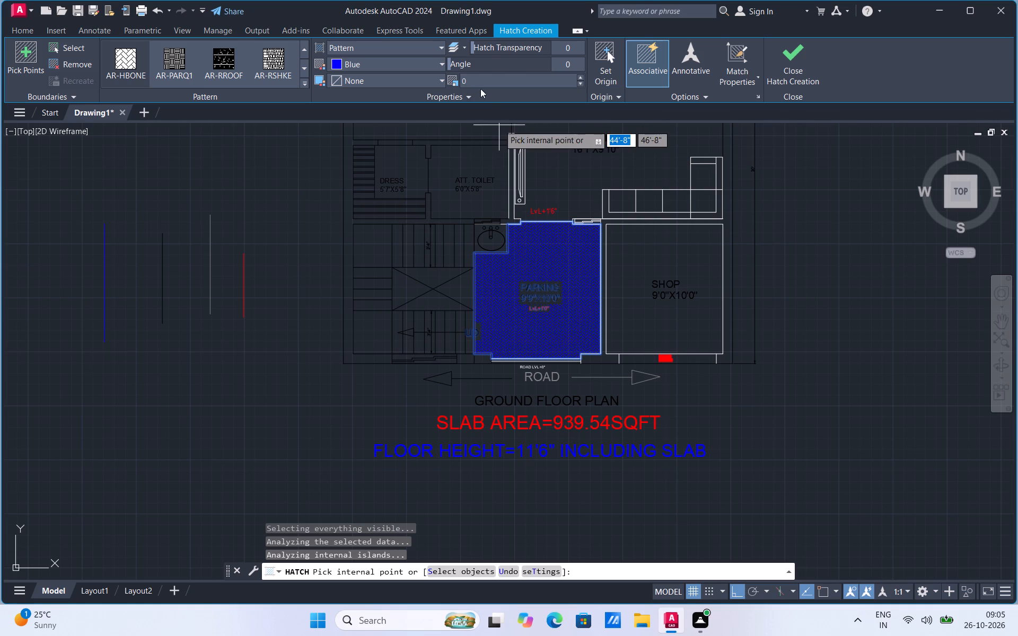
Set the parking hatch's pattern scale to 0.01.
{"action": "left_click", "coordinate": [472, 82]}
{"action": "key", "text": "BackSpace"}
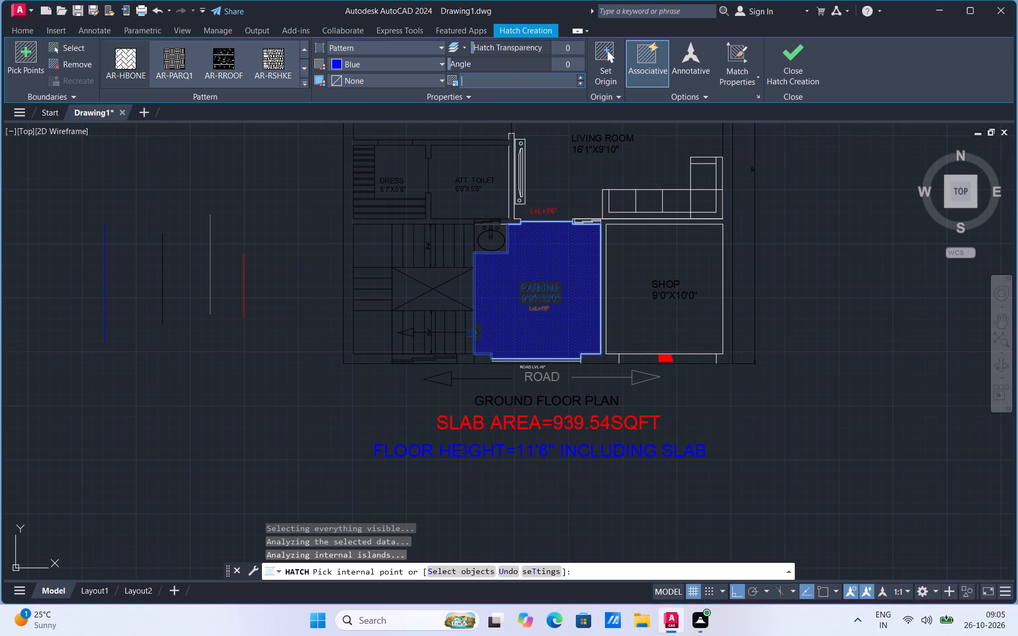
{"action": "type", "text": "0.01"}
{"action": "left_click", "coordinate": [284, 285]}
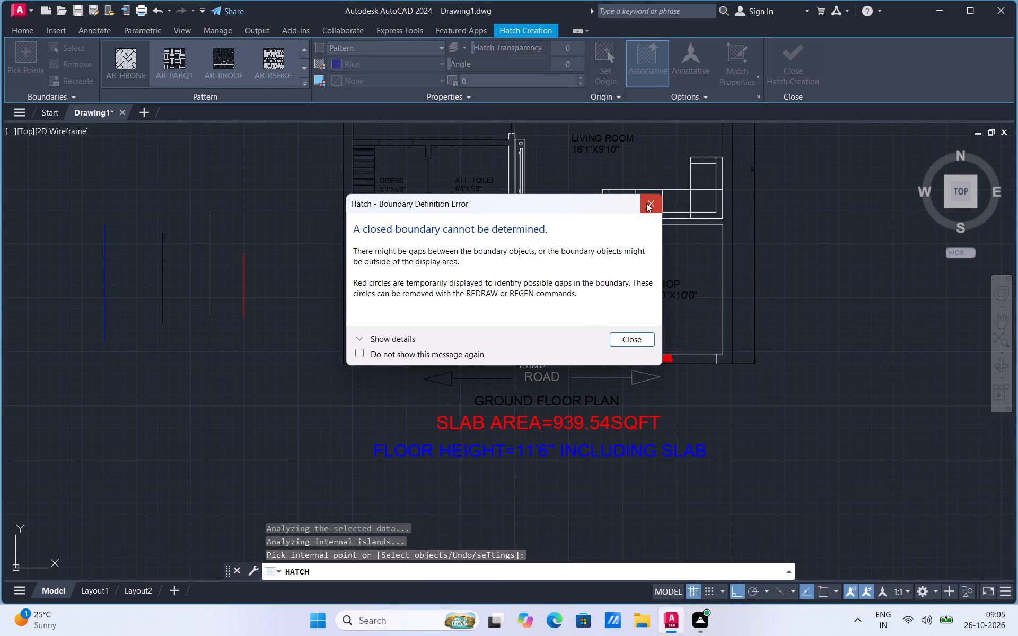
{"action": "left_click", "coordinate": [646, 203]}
Set the parking hatch's pattern scale to 0.06 and finish the hatch.
{"action": "left_click", "coordinate": [470, 81]}
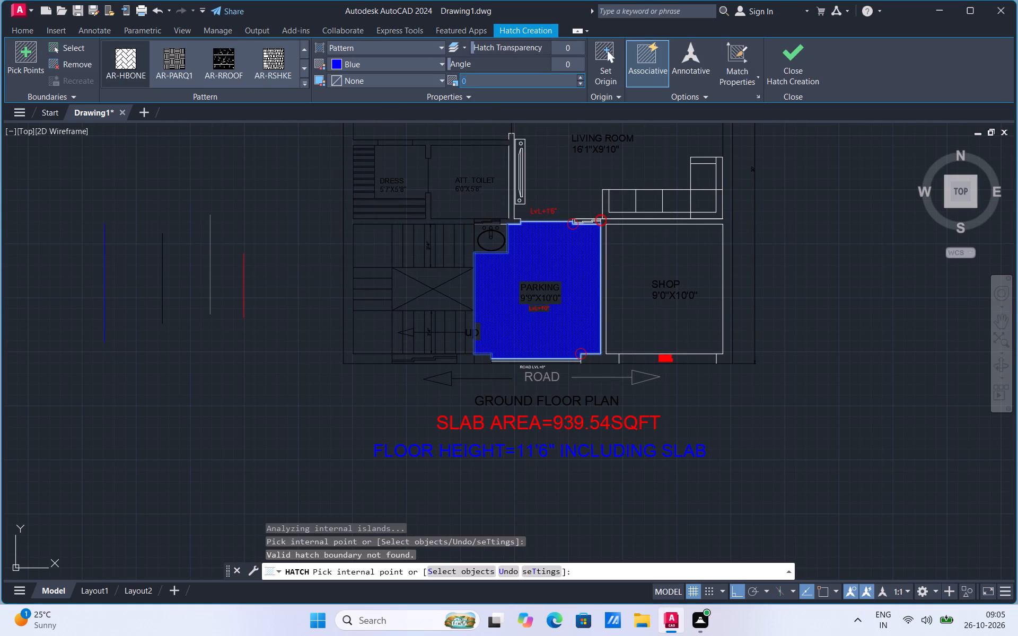
{"action": "type", "text": "0."}
{"action": "type", "text": "06"}
{"action": "key", "text": "Return"}
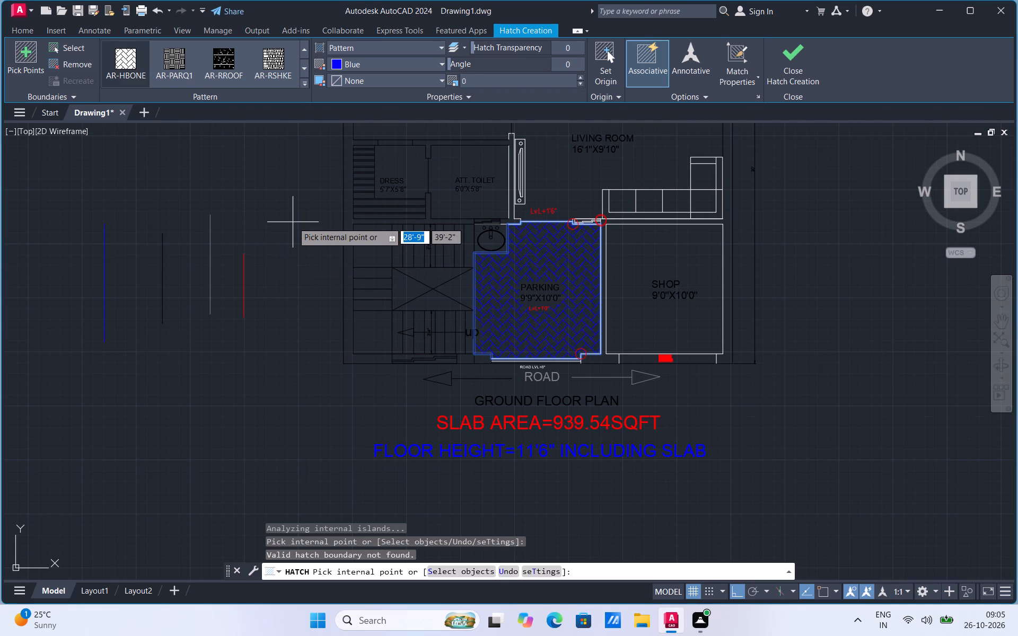
{"action": "key", "text": "Escape"}
Set the current object colour to the grey 99,100,102.
{"action": "scroll", "coordinate": [583, 305], "scroll_direction": "up", "scroll_amount": 2}
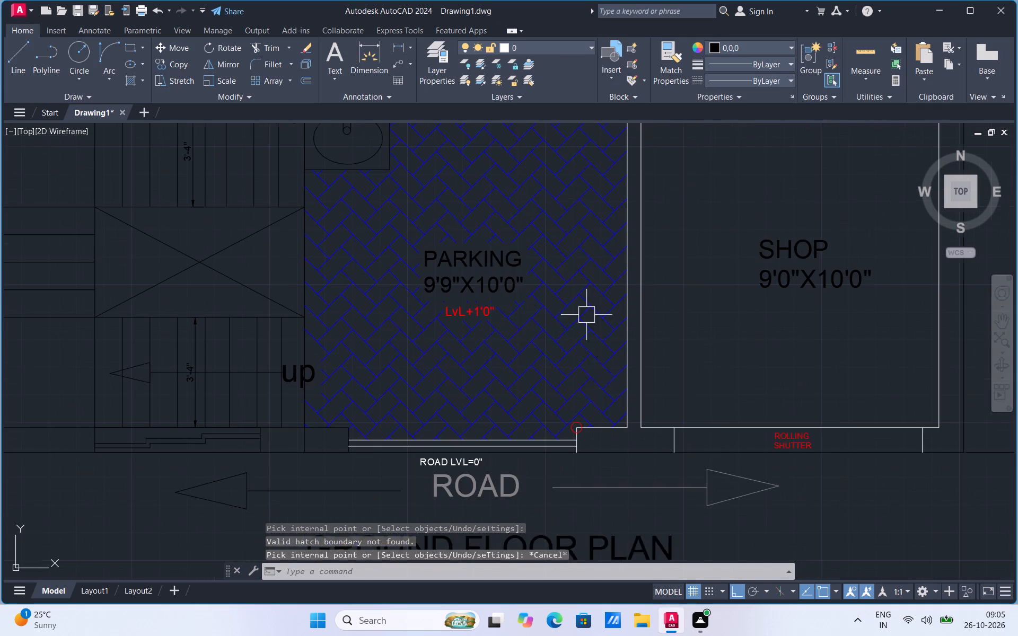
{"action": "left_click", "coordinate": [716, 46]}
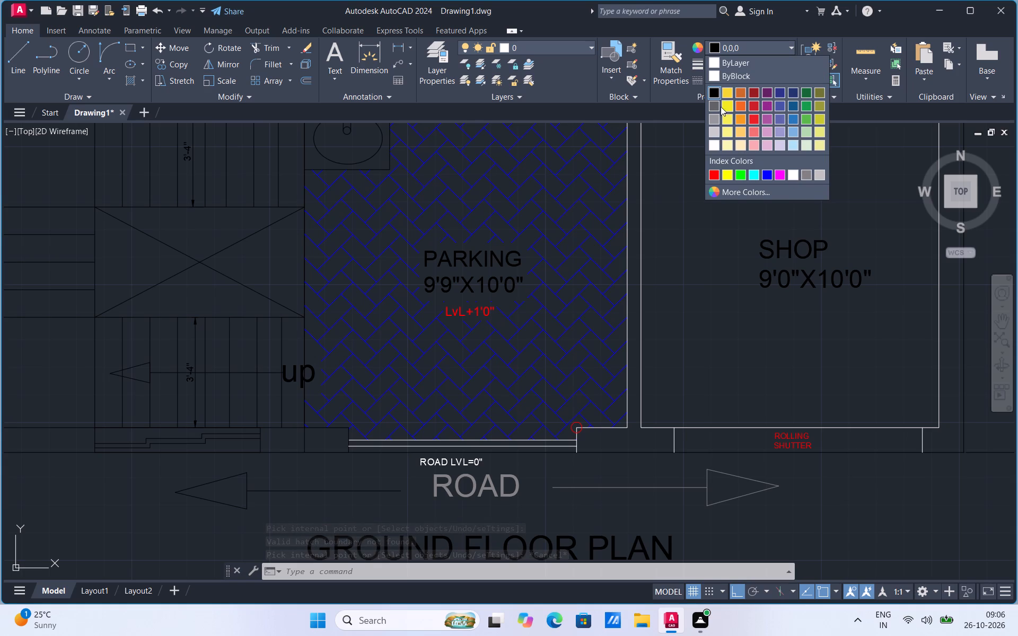
{"action": "left_click", "coordinate": [714, 108]}
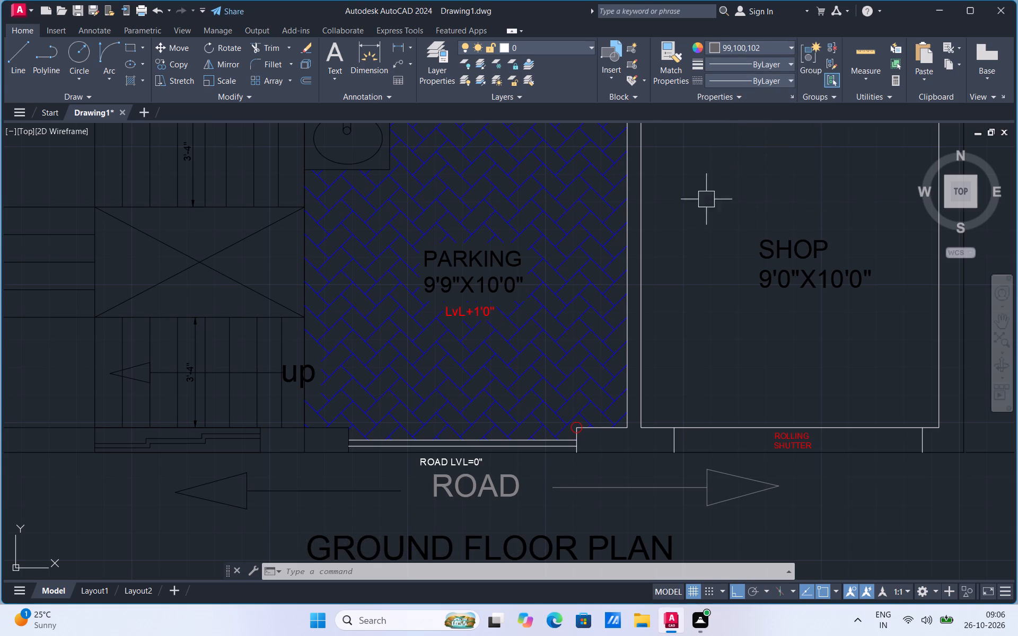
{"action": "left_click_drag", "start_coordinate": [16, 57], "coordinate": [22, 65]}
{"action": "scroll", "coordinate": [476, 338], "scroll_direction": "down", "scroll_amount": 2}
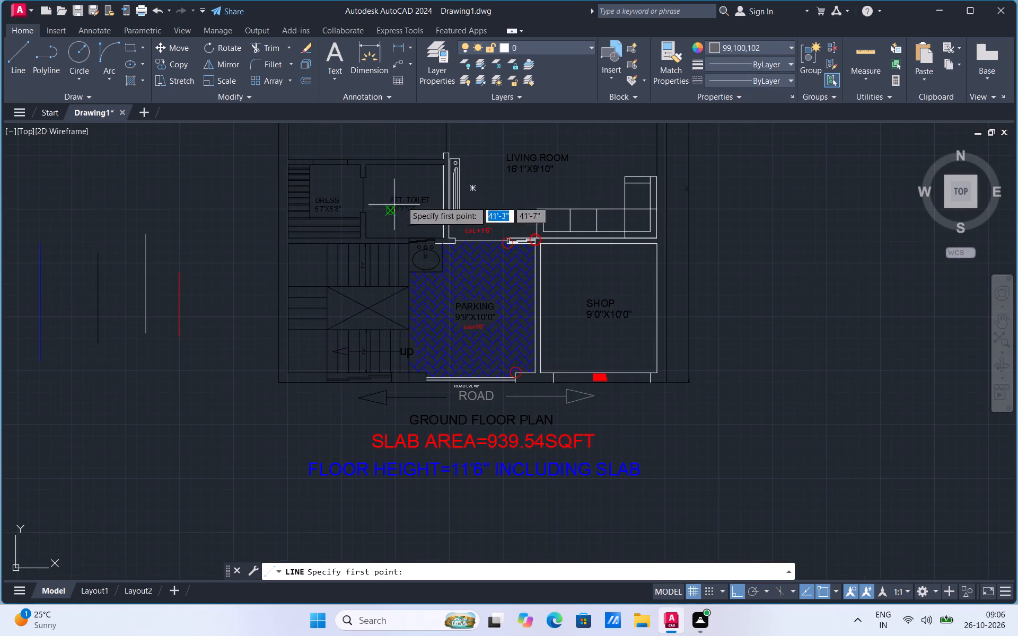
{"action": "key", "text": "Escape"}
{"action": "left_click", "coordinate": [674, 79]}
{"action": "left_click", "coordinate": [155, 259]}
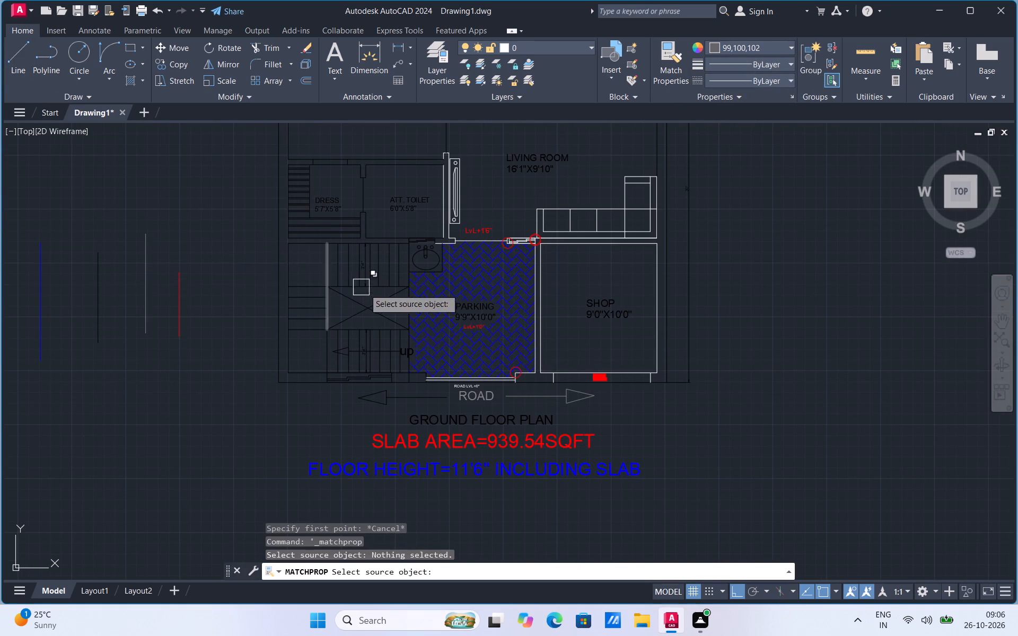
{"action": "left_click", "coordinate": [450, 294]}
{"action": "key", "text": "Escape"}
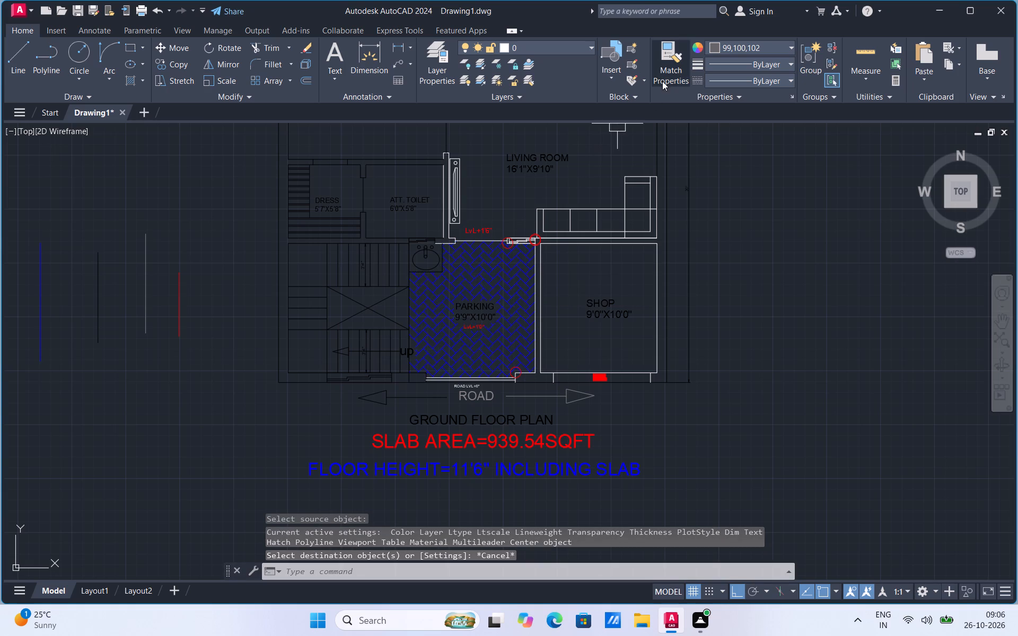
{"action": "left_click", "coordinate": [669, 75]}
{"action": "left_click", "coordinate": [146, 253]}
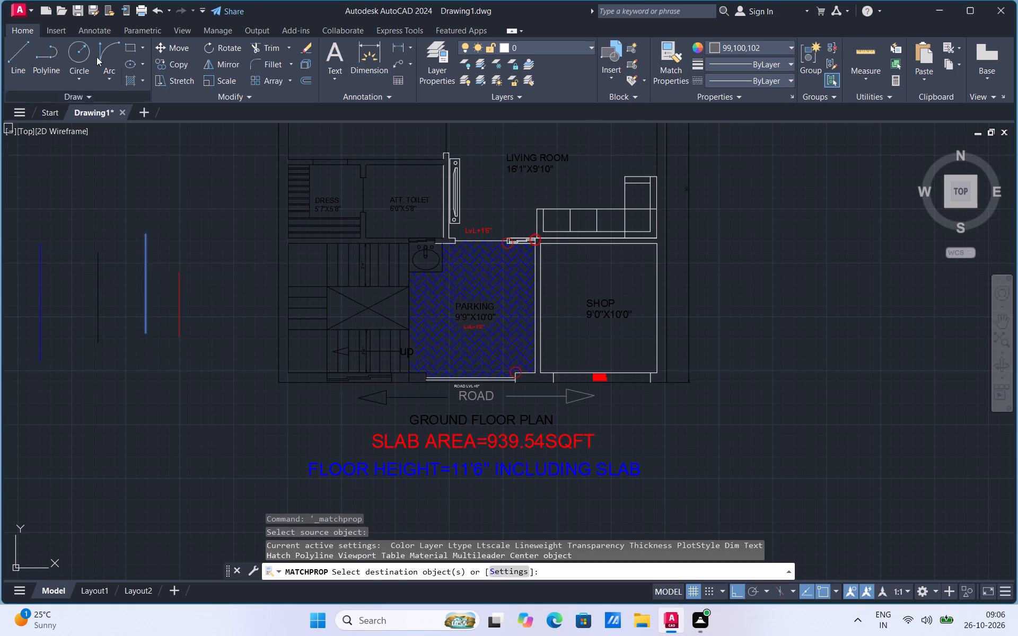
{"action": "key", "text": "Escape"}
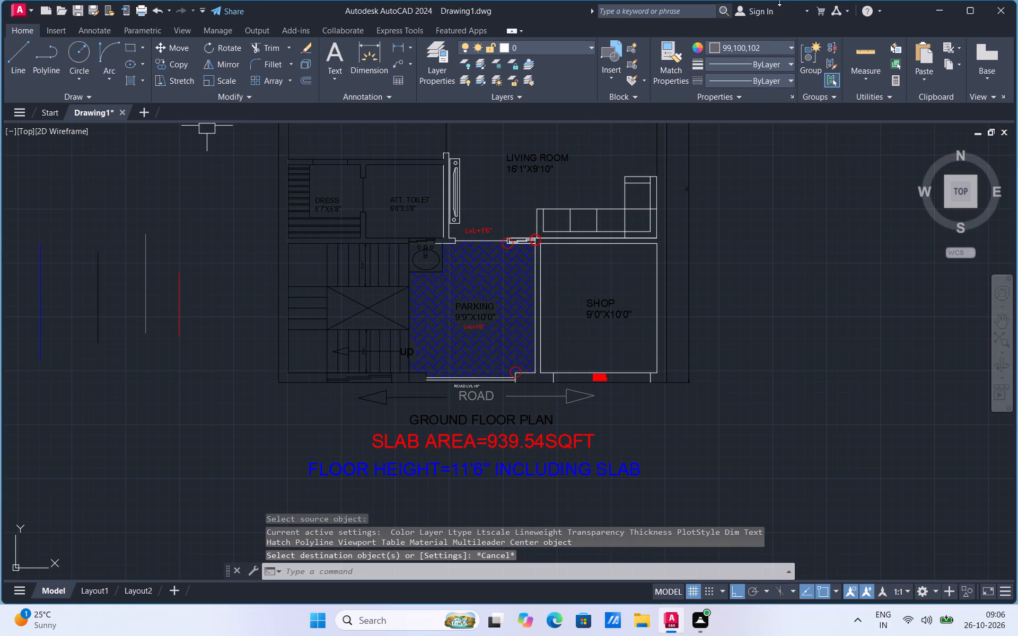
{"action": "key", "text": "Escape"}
Match the parking's herringbone hatch to the properties of the grey sample line beside the plan.
{"action": "left_click", "coordinate": [668, 75]}
{"action": "left_click", "coordinate": [141, 255]}
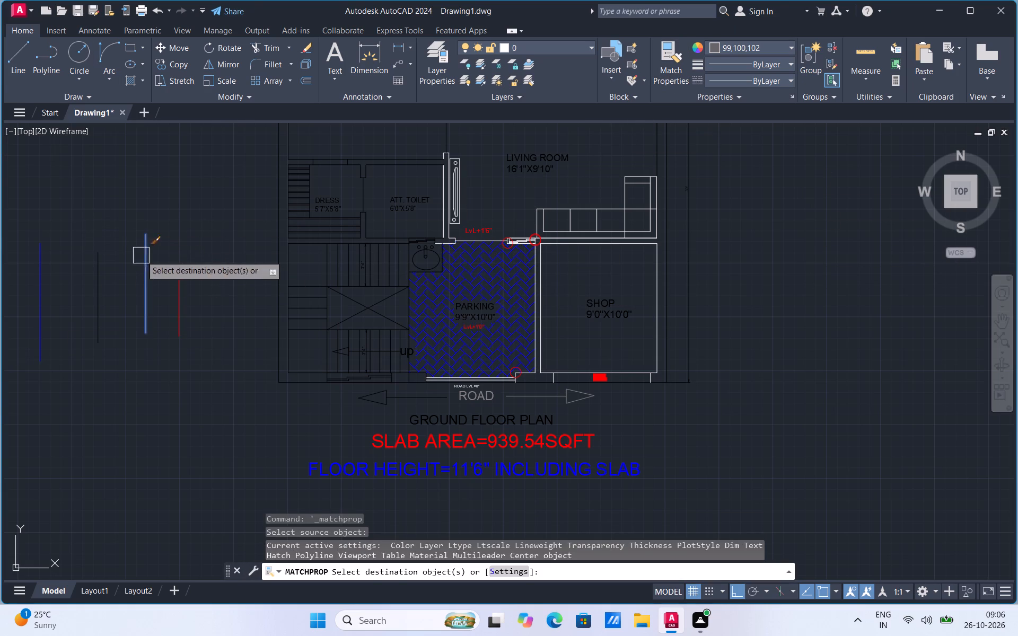
{"action": "left_click", "coordinate": [515, 291]}
{"action": "key", "text": "Escape"}
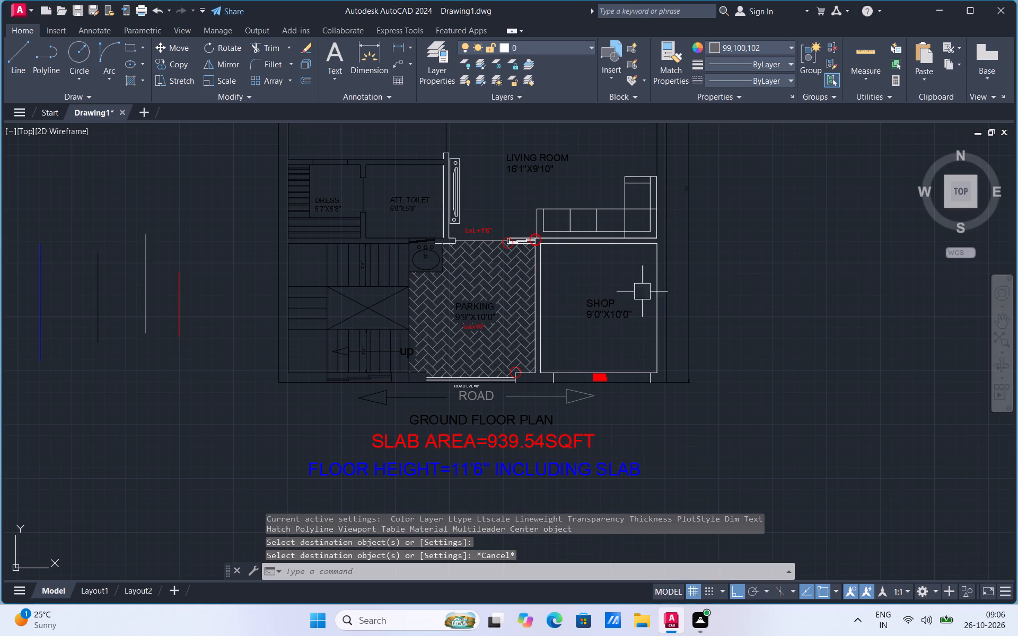
Examine the door linework and hatch edges at the opening between the parking and the living room.
{"action": "scroll", "coordinate": [520, 236], "scroll_direction": "up", "scroll_amount": 3}
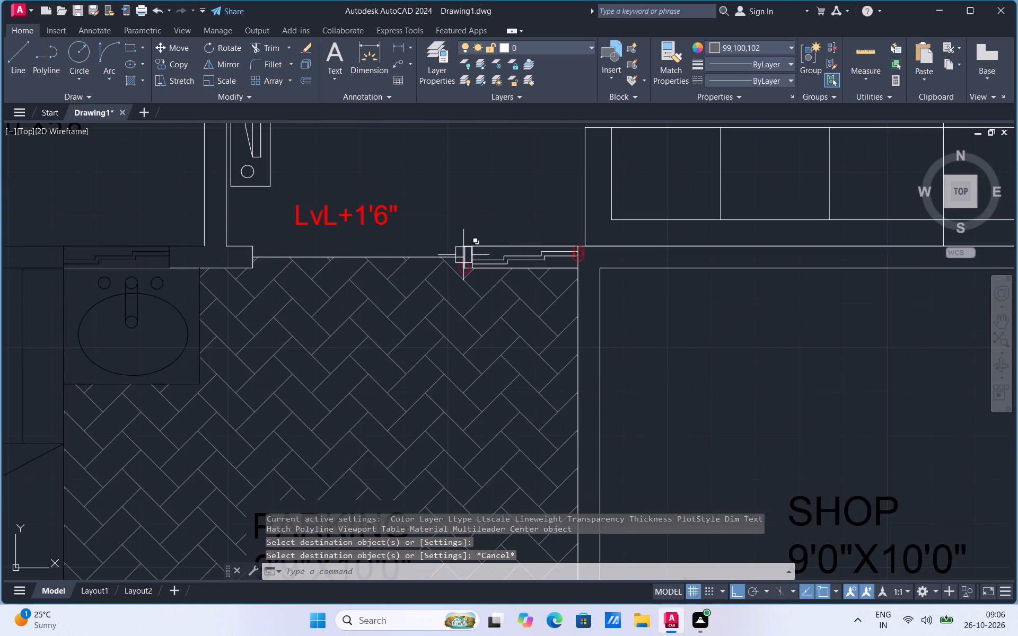
{"action": "scroll", "coordinate": [464, 255], "scroll_direction": "up", "scroll_amount": 4}
{"action": "scroll", "coordinate": [465, 287], "scroll_direction": "down", "scroll_amount": 1}
{"action": "scroll", "coordinate": [492, 301], "scroll_direction": "up", "scroll_amount": 1}
{"action": "scroll", "coordinate": [492, 302], "scroll_direction": "down", "scroll_amount": 4}
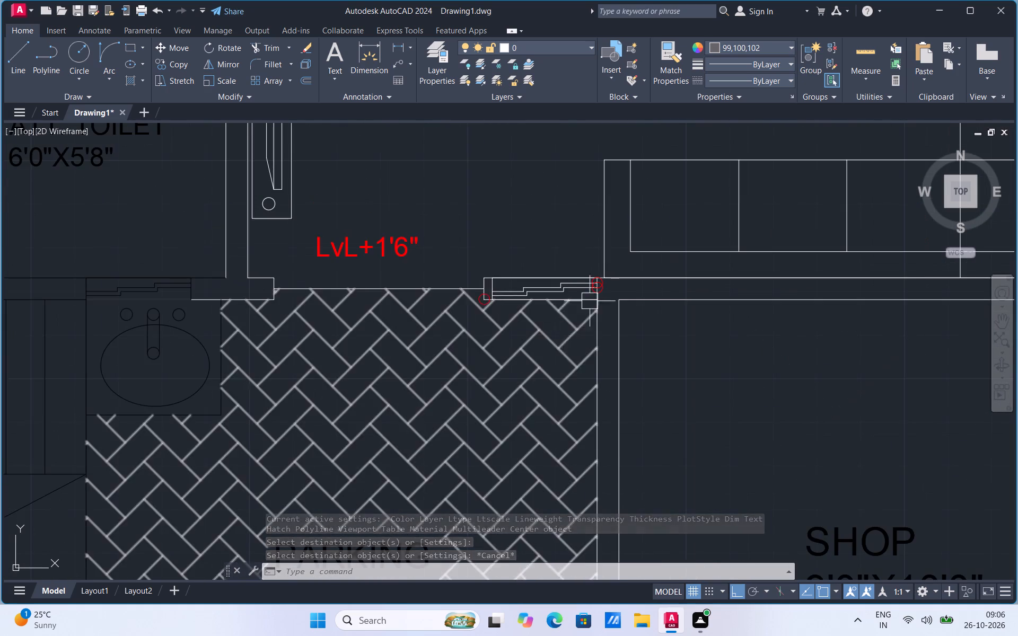
{"action": "scroll", "coordinate": [587, 279], "scroll_direction": "up", "scroll_amount": 3}
{"action": "left_click", "coordinate": [633, 297]}
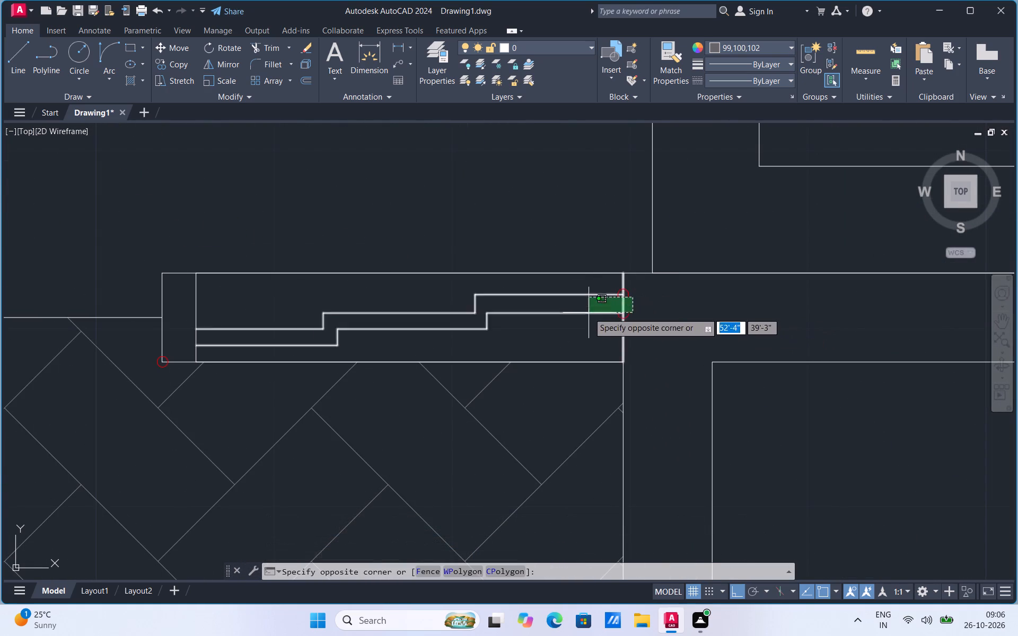
{"action": "left_click", "coordinate": [589, 313]}
{"action": "key", "text": "Escape"}
{"action": "scroll", "coordinate": [664, 299], "scroll_direction": "down", "scroll_amount": 2}
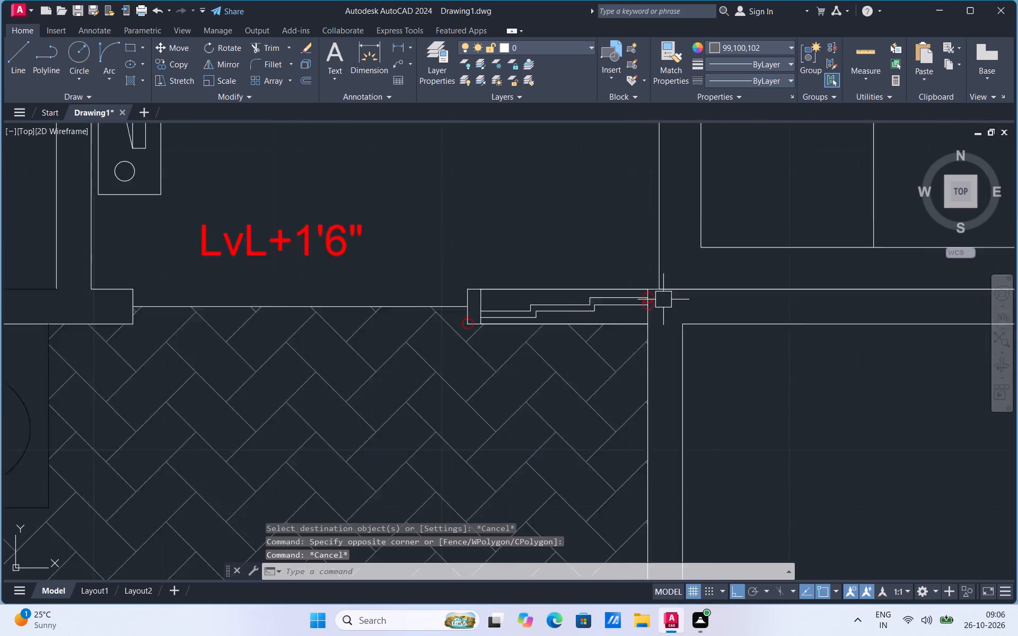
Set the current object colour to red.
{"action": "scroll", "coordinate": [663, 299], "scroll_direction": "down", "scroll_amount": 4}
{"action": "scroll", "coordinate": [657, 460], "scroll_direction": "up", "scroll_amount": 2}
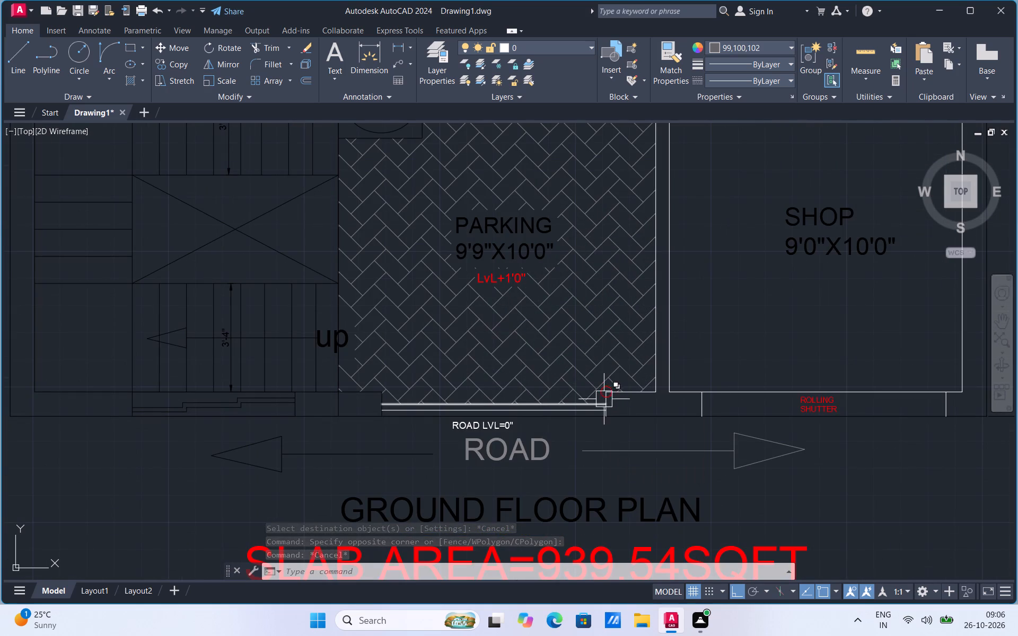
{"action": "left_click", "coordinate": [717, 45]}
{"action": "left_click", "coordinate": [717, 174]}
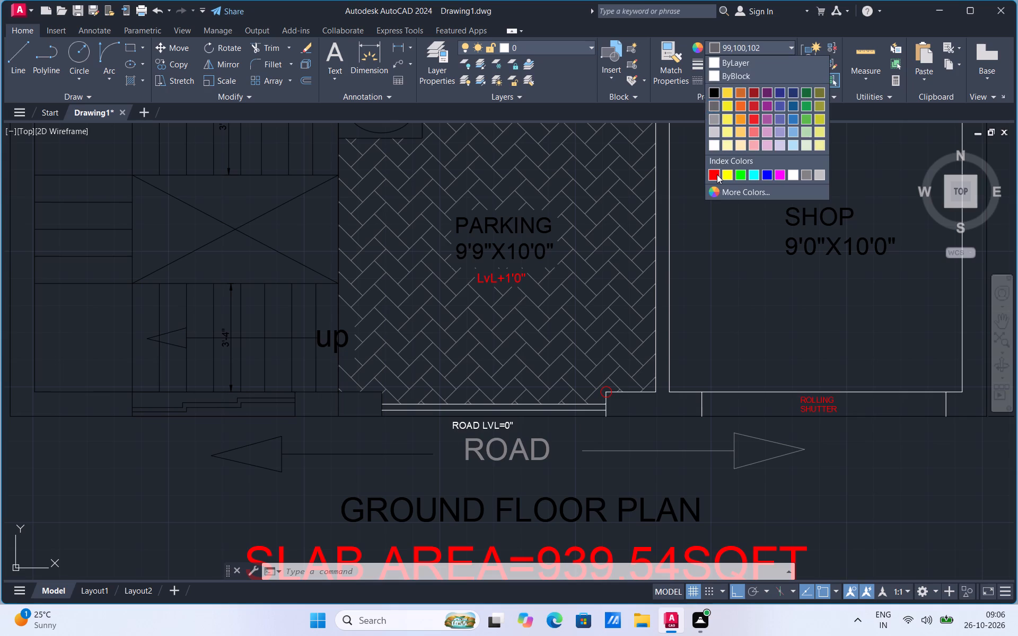
Match the "ROAD LVL=0"" text below the parking to the properties of the red sample line.
{"action": "scroll", "coordinate": [719, 214], "scroll_direction": "down", "scroll_amount": 2}
{"action": "key", "text": "Escape"}
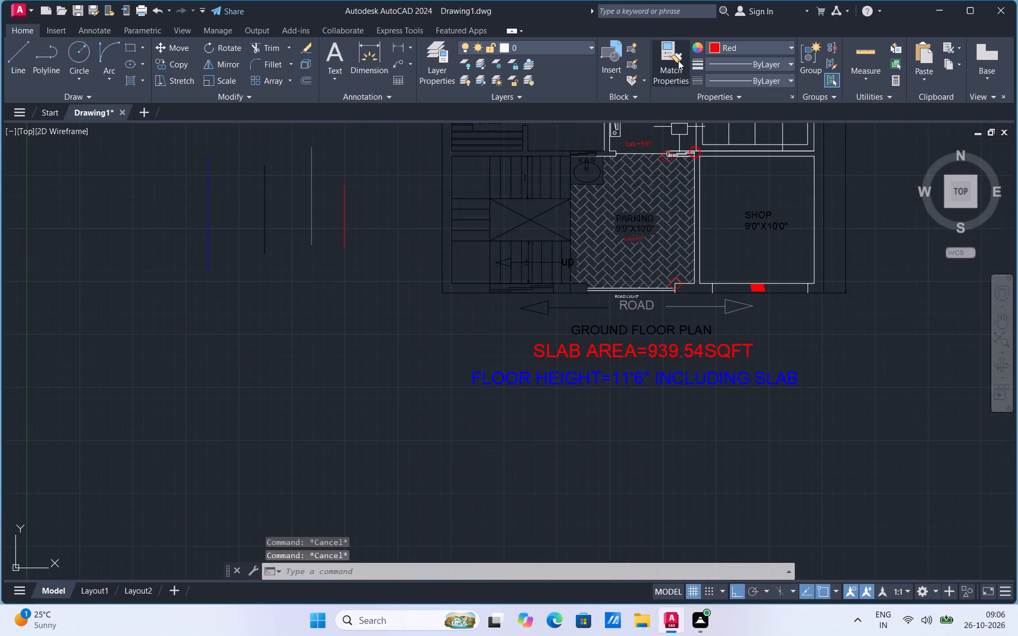
{"action": "left_click", "coordinate": [674, 74]}
{"action": "left_click", "coordinate": [343, 224]}
{"action": "scroll", "coordinate": [671, 303], "scroll_direction": "up", "scroll_amount": 2}
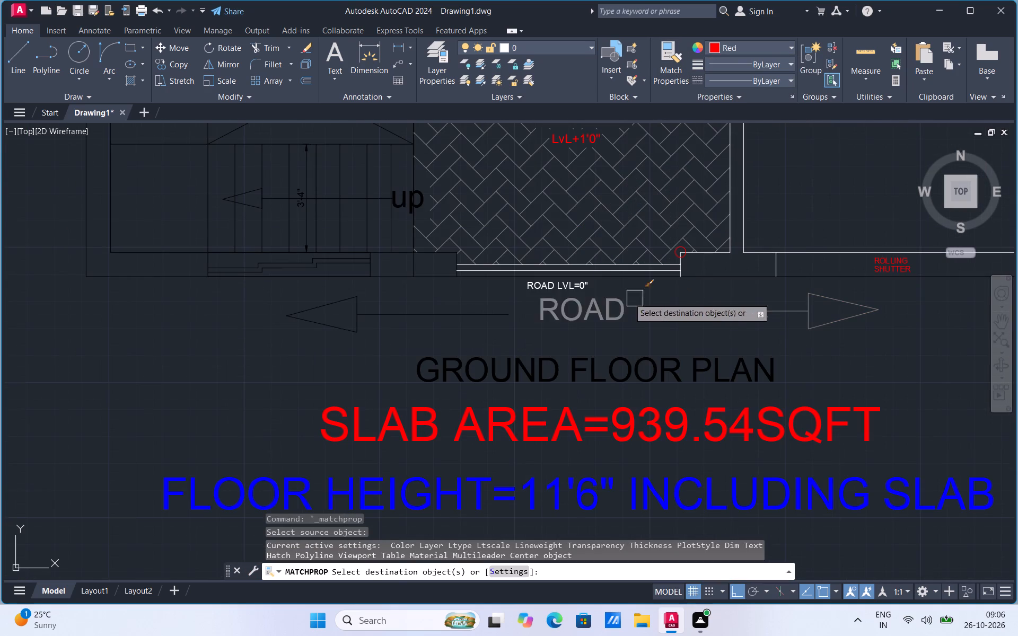
{"action": "left_click", "coordinate": [575, 288]}
{"action": "scroll", "coordinate": [538, 358], "scroll_direction": "down", "scroll_amount": 2}
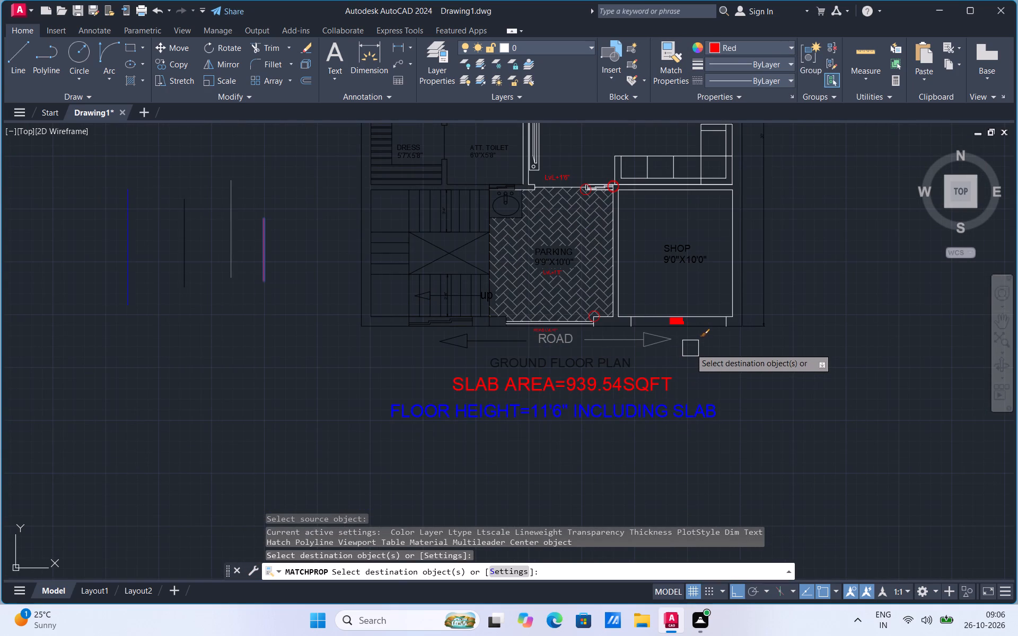
{"action": "key", "text": "Escape"}
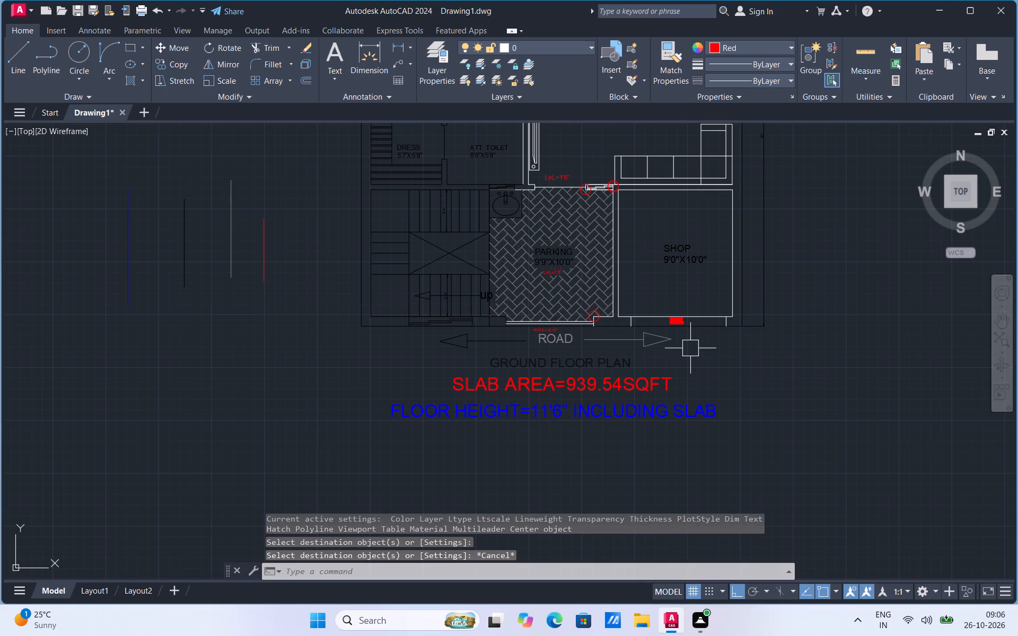
Fill the plan's walls with a SOLID hatch, picking inside the outer wall at the bedroom's upper corner.
{"action": "scroll", "coordinate": [515, 187], "scroll_direction": "up", "scroll_amount": 2}
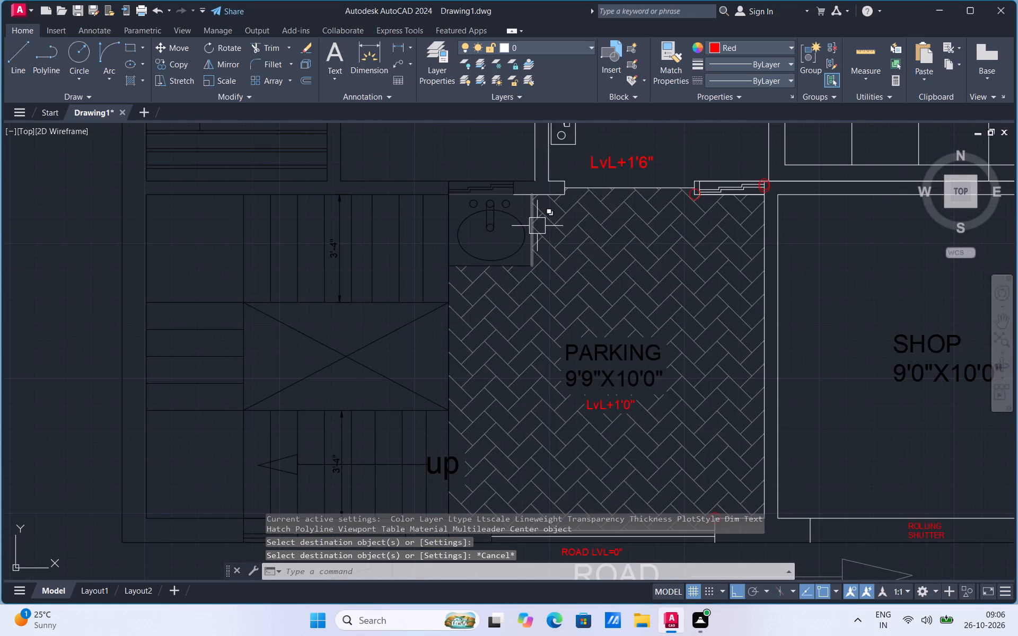
{"action": "scroll", "coordinate": [574, 277], "scroll_direction": "up", "scroll_amount": 2}
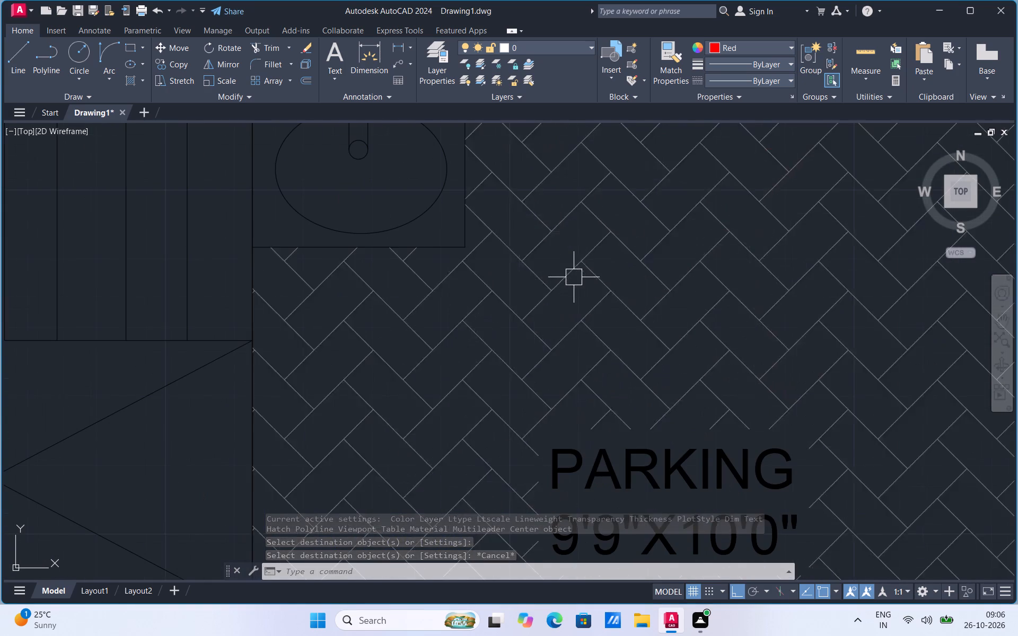
{"action": "scroll", "coordinate": [605, 406], "scroll_direction": "down", "scroll_amount": 3}
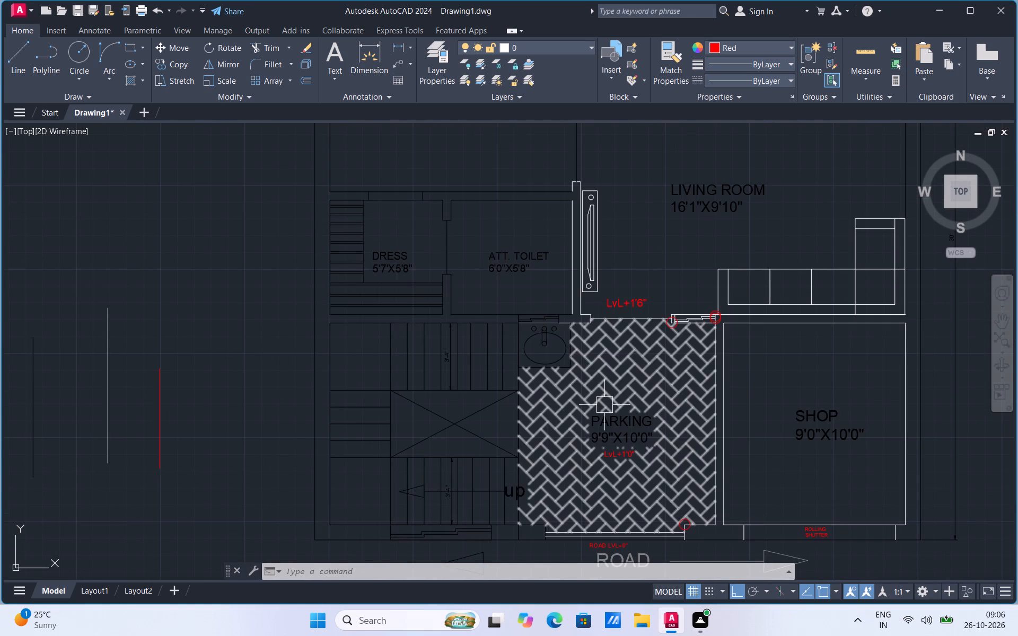
{"action": "scroll", "coordinate": [604, 403], "scroll_direction": "down", "scroll_amount": 3}
{"action": "scroll", "coordinate": [589, 296], "scroll_direction": "up", "scroll_amount": 2}
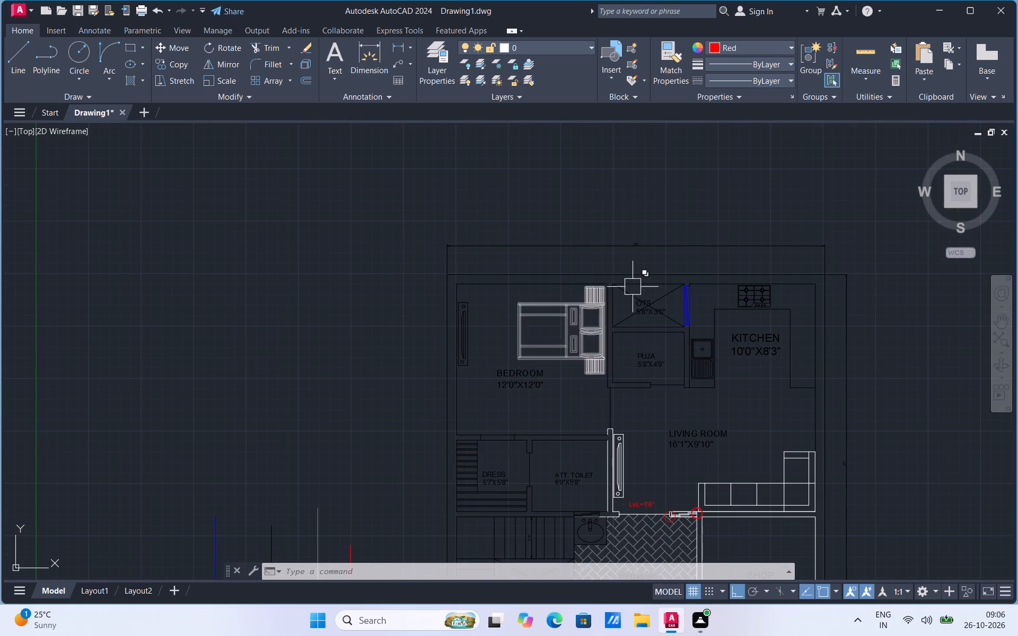
{"action": "scroll", "coordinate": [635, 288], "scroll_direction": "up", "scroll_amount": 1}
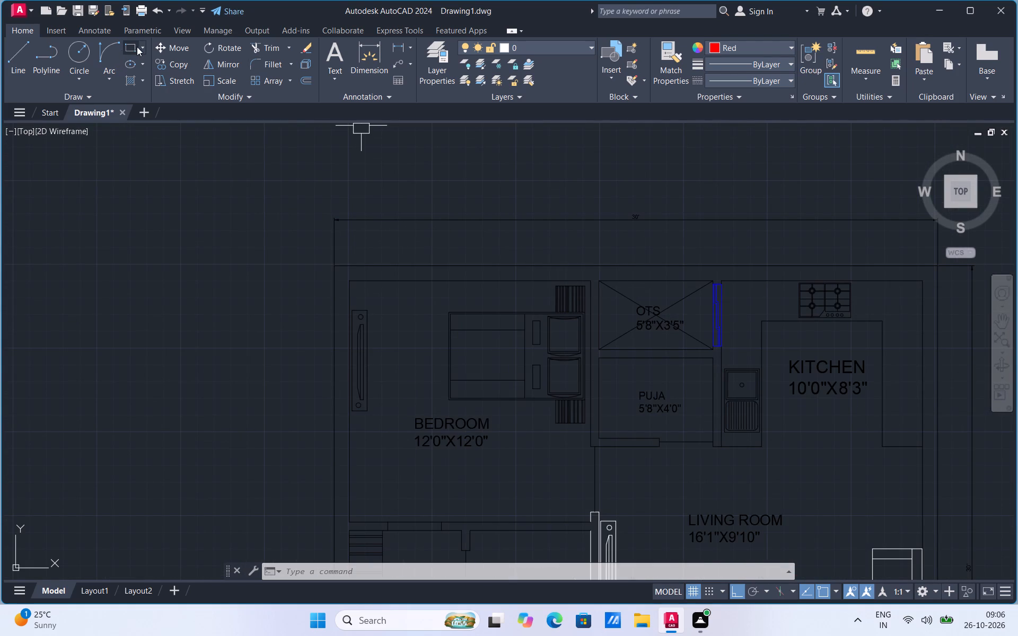
{"action": "left_click", "coordinate": [139, 47]}
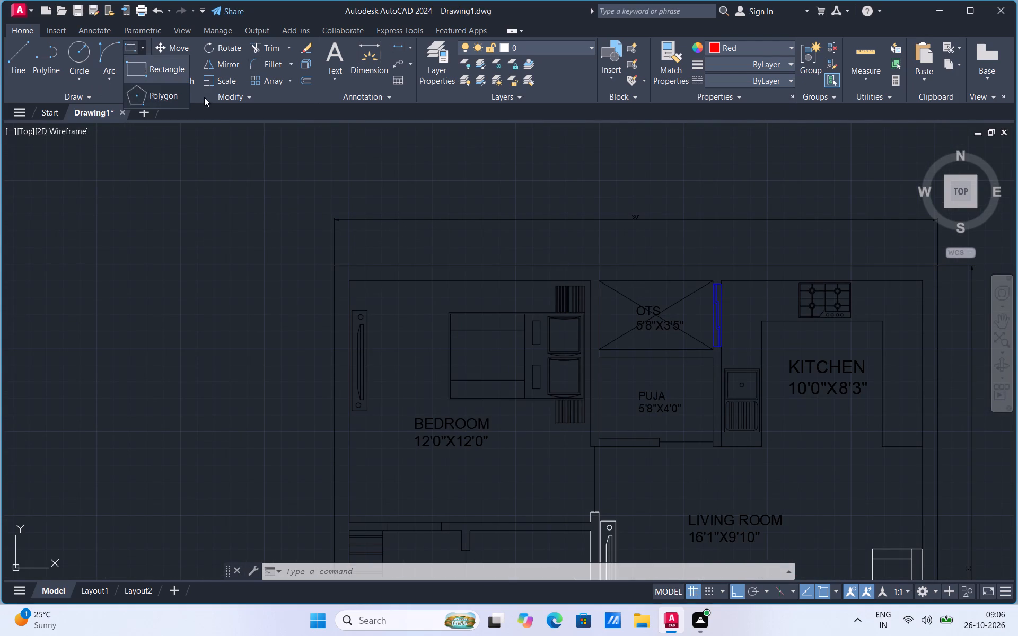
{"action": "left_click", "coordinate": [214, 134]}
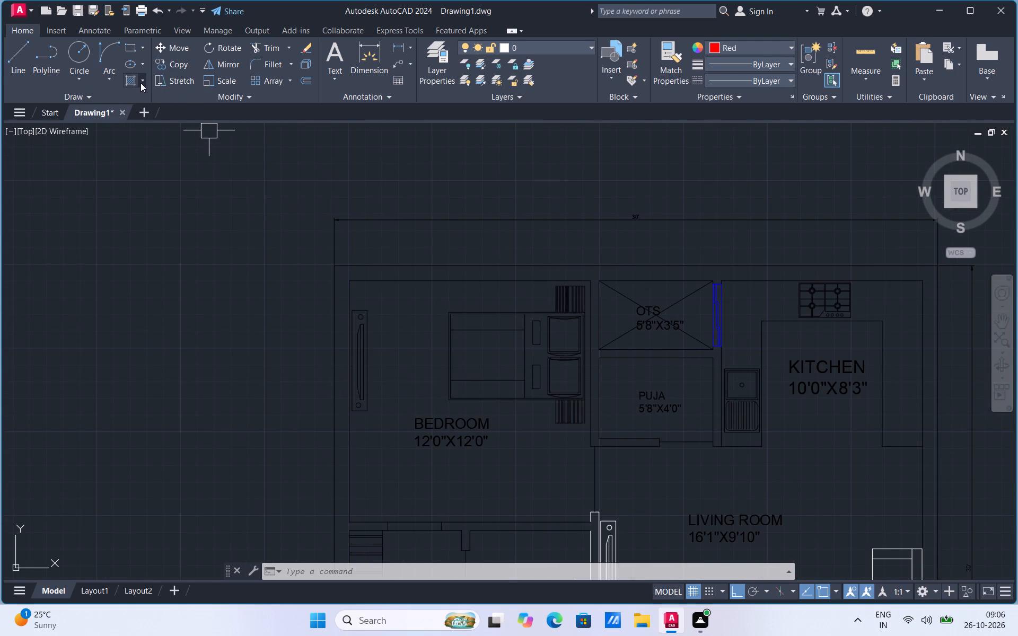
{"action": "left_click", "coordinate": [141, 83]}
{"action": "left_click", "coordinate": [134, 102]}
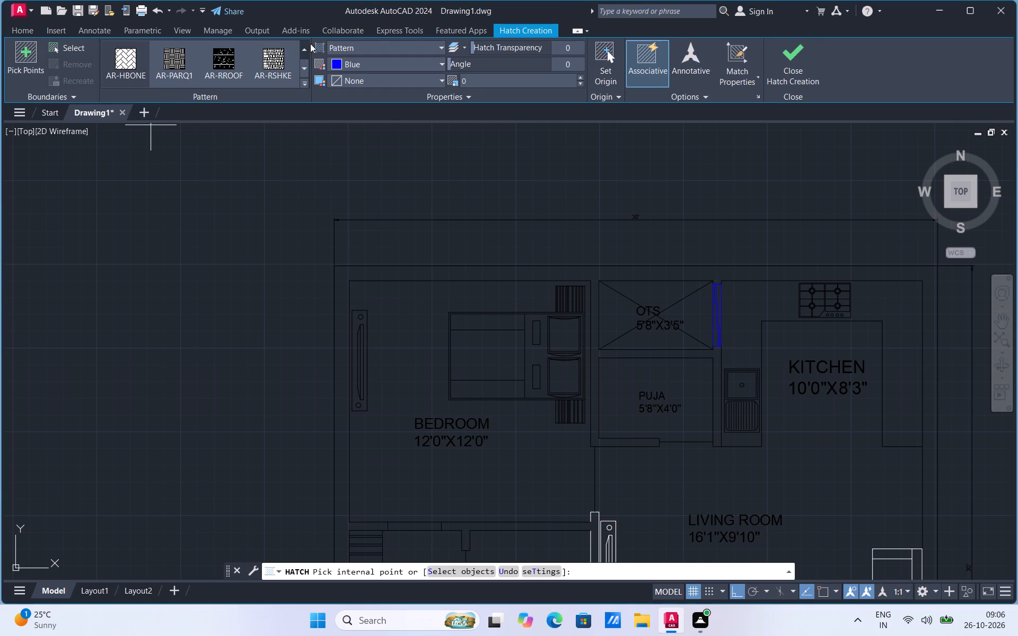
{"action": "triple_click", "coordinate": [305, 48]}
{"action": "left_click", "coordinate": [305, 48]}
{"action": "left_click", "coordinate": [305, 48]}
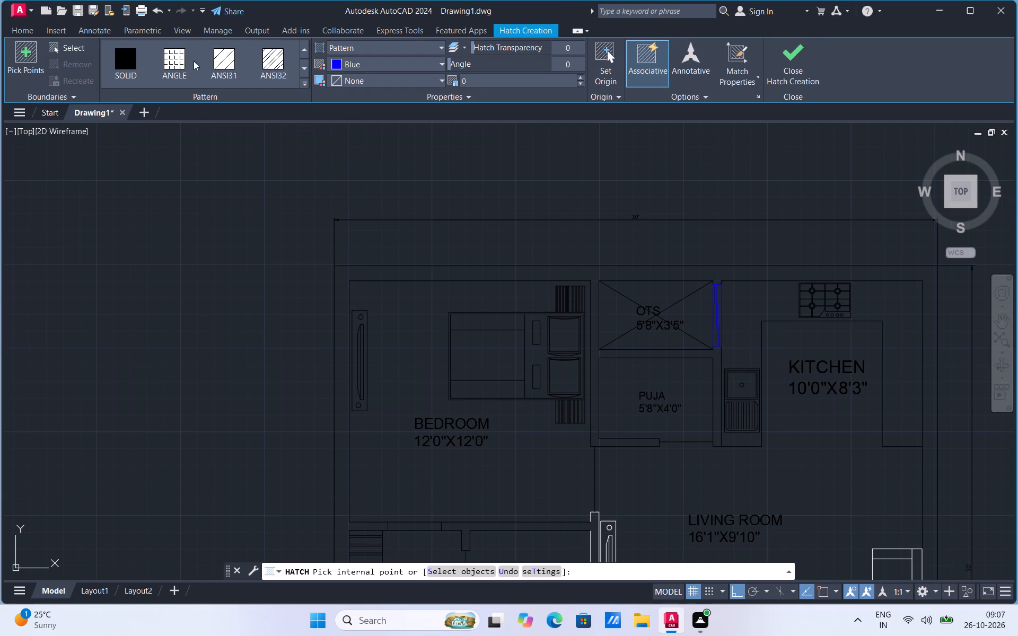
{"action": "left_click", "coordinate": [133, 69]}
{"action": "left_click", "coordinate": [344, 275]}
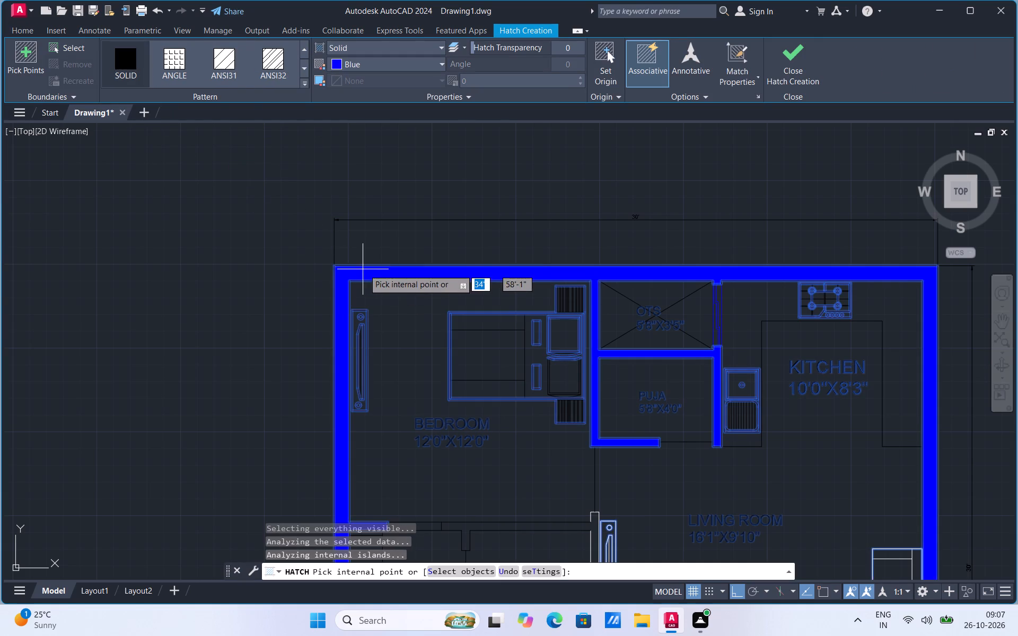
{"action": "scroll", "coordinate": [385, 208], "scroll_direction": "down", "scroll_amount": 3}
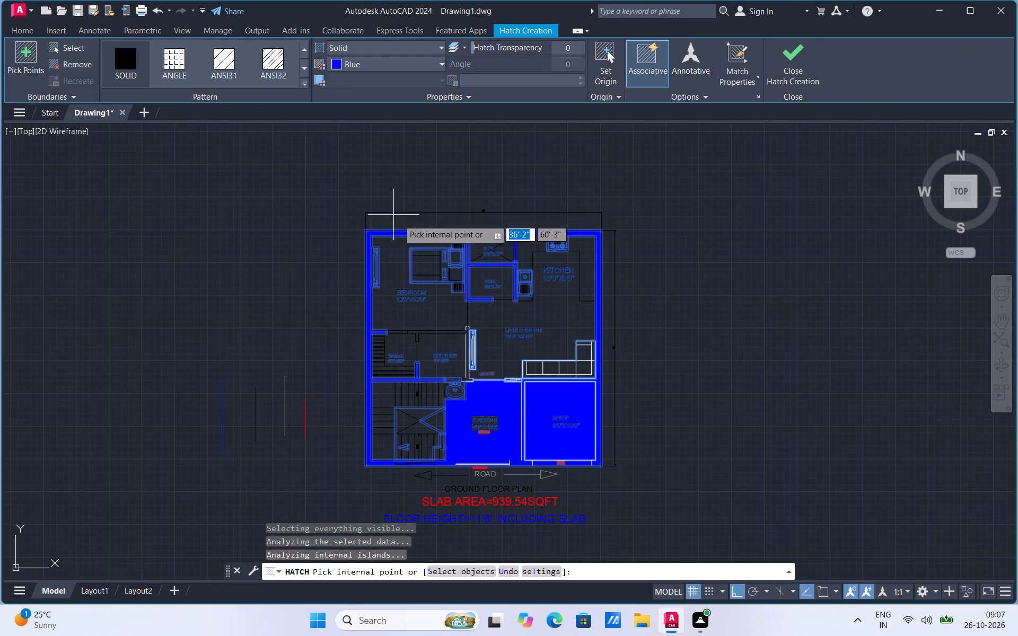
{"action": "key", "text": "Escape"}
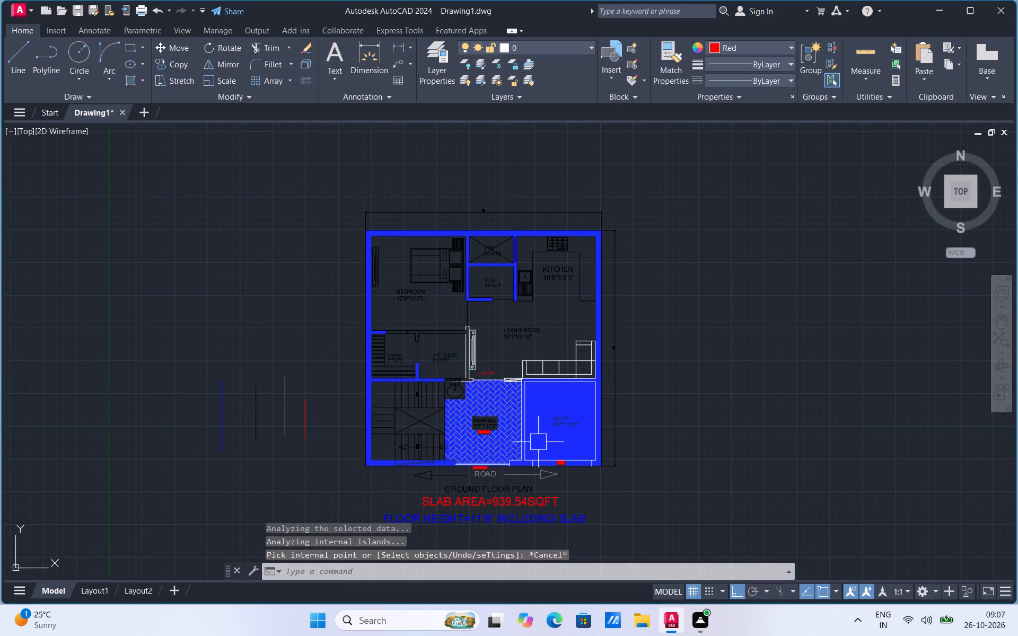
{"action": "scroll", "coordinate": [534, 439], "scroll_direction": "up", "scroll_amount": 1}
{"action": "key", "text": "Escape"}
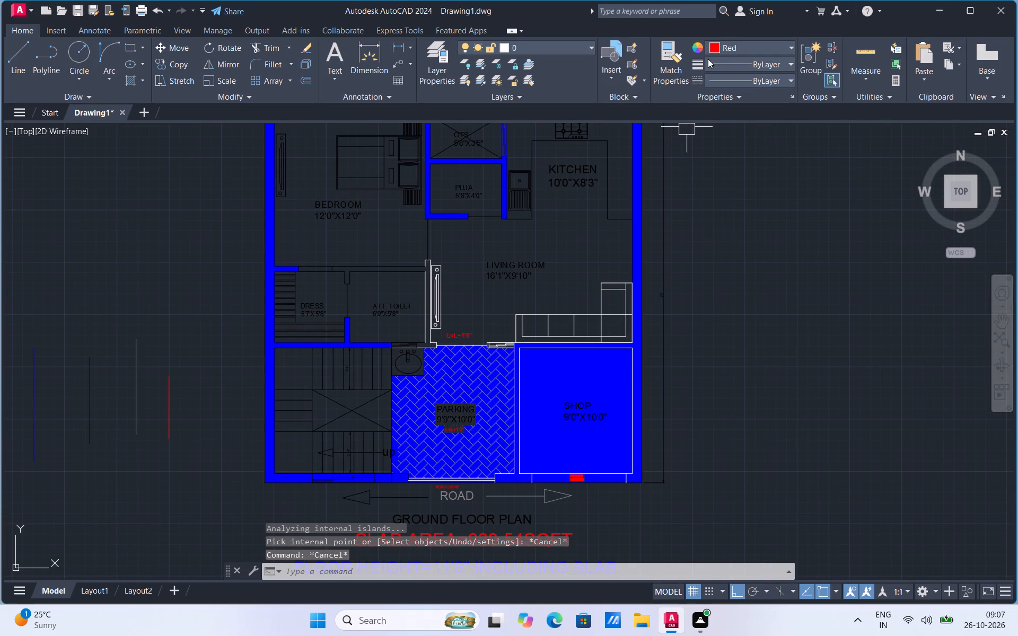
Set the current object colour to black 0,0,0.
{"action": "left_click", "coordinate": [713, 45]}
{"action": "left_click", "coordinate": [717, 92]}
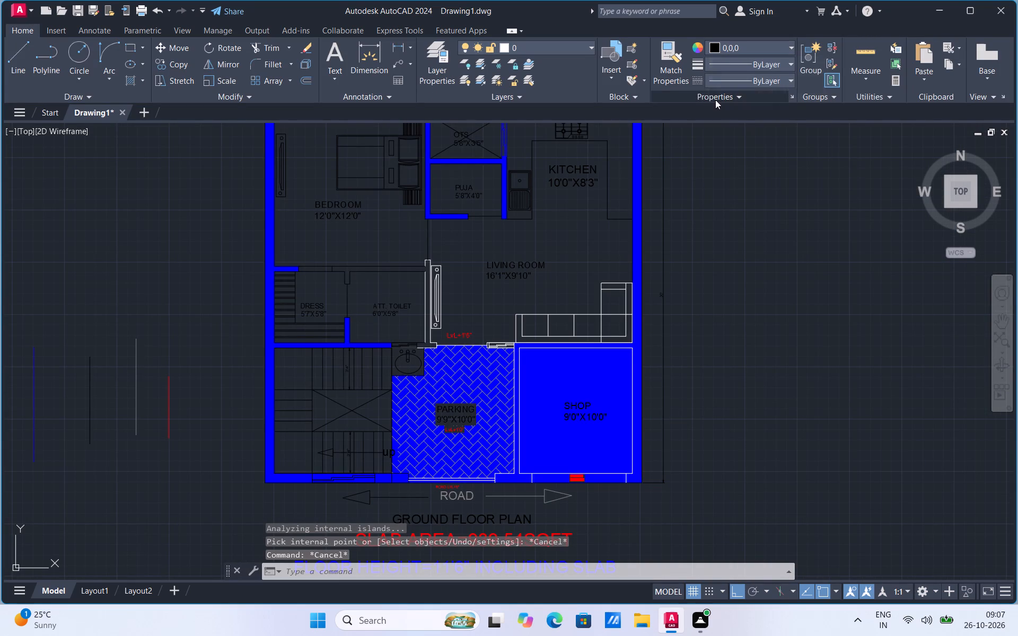
{"action": "key", "text": "Escape"}
Match the solid wall hatch to the properties of the black sample line beside the plan.
{"action": "left_click", "coordinate": [667, 72]}
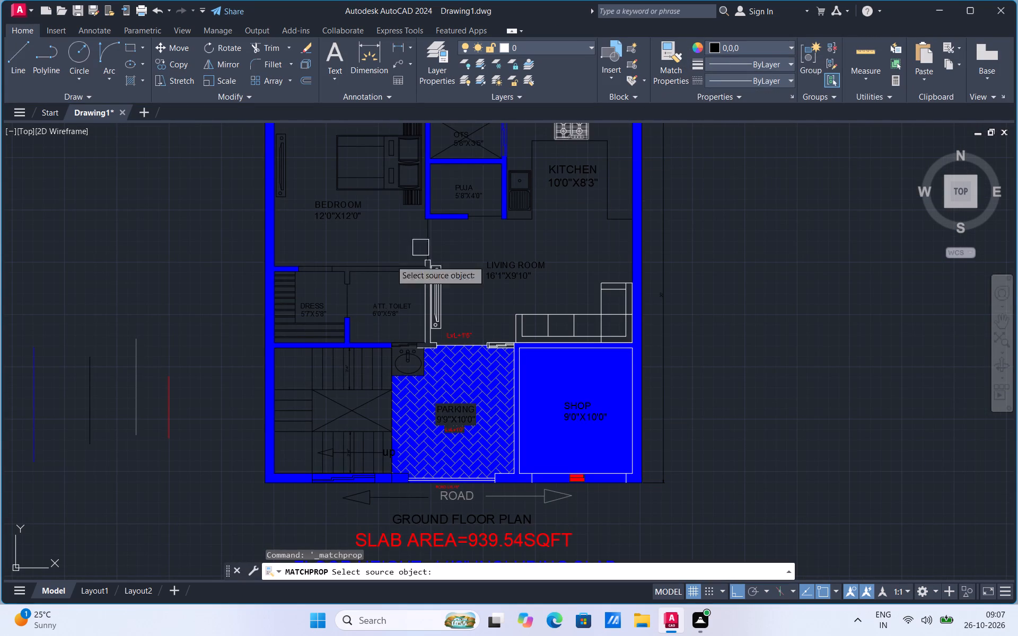
{"action": "left_click", "coordinate": [92, 401]}
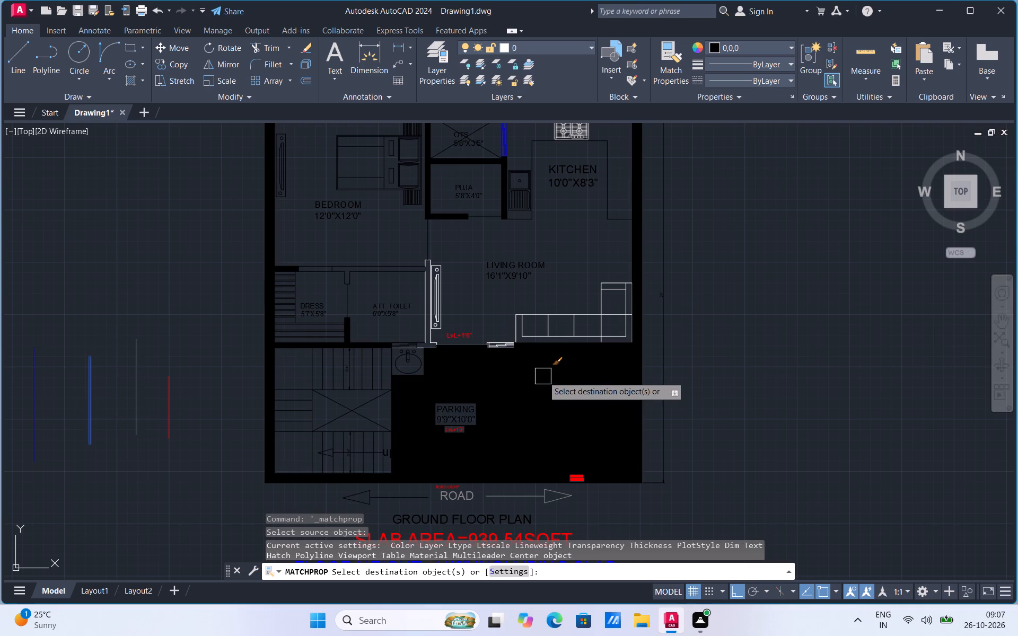
{"action": "left_click", "coordinate": [543, 376]}
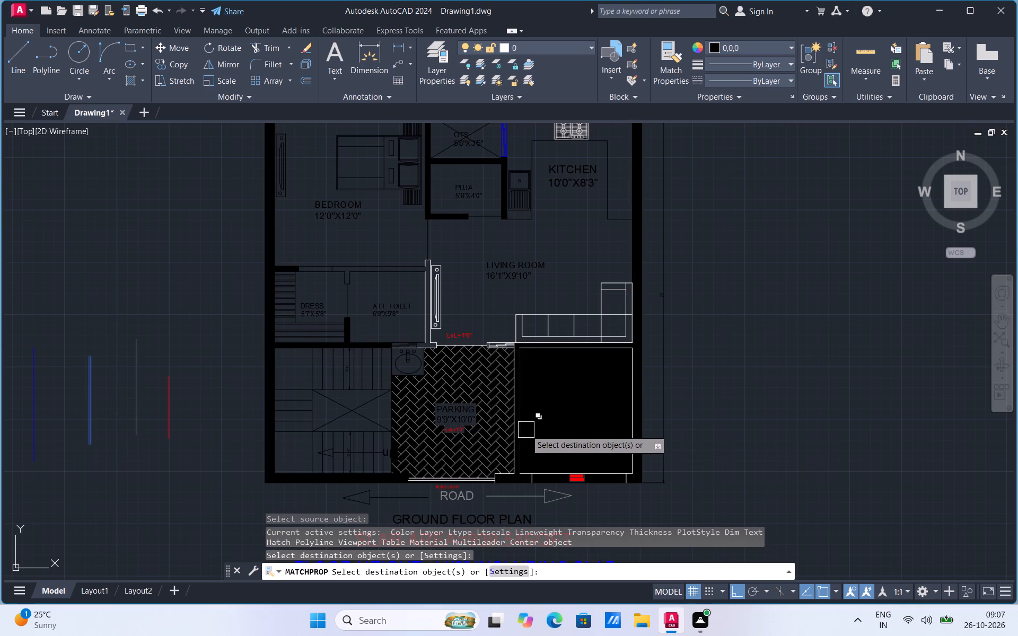
{"action": "left_click", "coordinate": [526, 430]}
{"action": "key", "text": "Escape"}
{"action": "scroll", "coordinate": [695, 362], "scroll_direction": "down", "scroll_amount": 3}
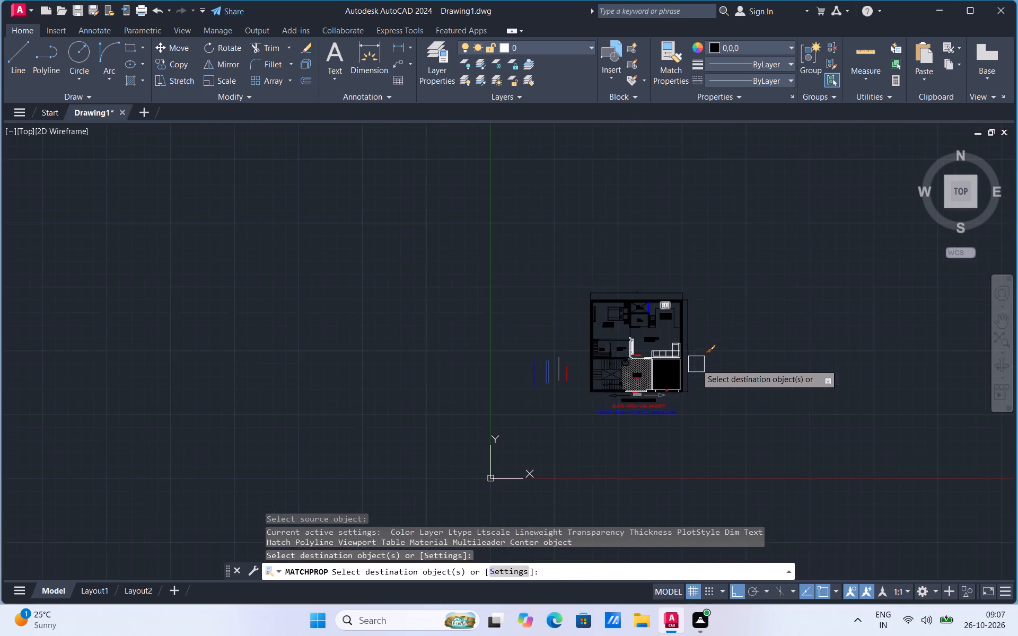
Examine the black solid hatch around the parking, the shop and the wall between them.
{"action": "scroll", "coordinate": [679, 384], "scroll_direction": "up", "scroll_amount": 3}
{"action": "key", "text": "Escape"}
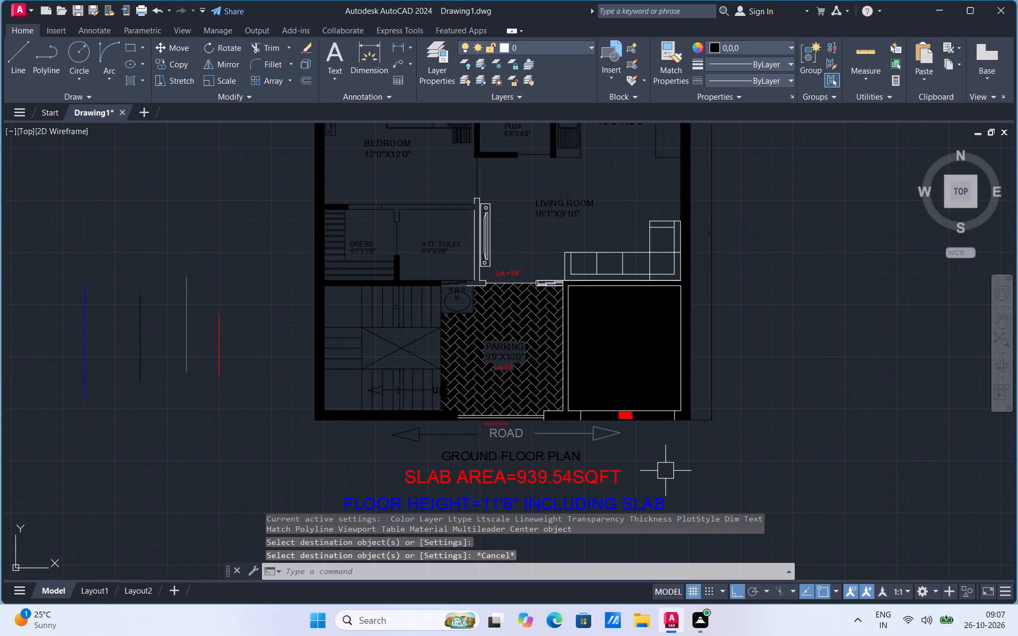
{"action": "scroll", "coordinate": [665, 471], "scroll_direction": "down", "scroll_amount": 1}
{"action": "scroll", "coordinate": [660, 441], "scroll_direction": "up", "scroll_amount": 2}
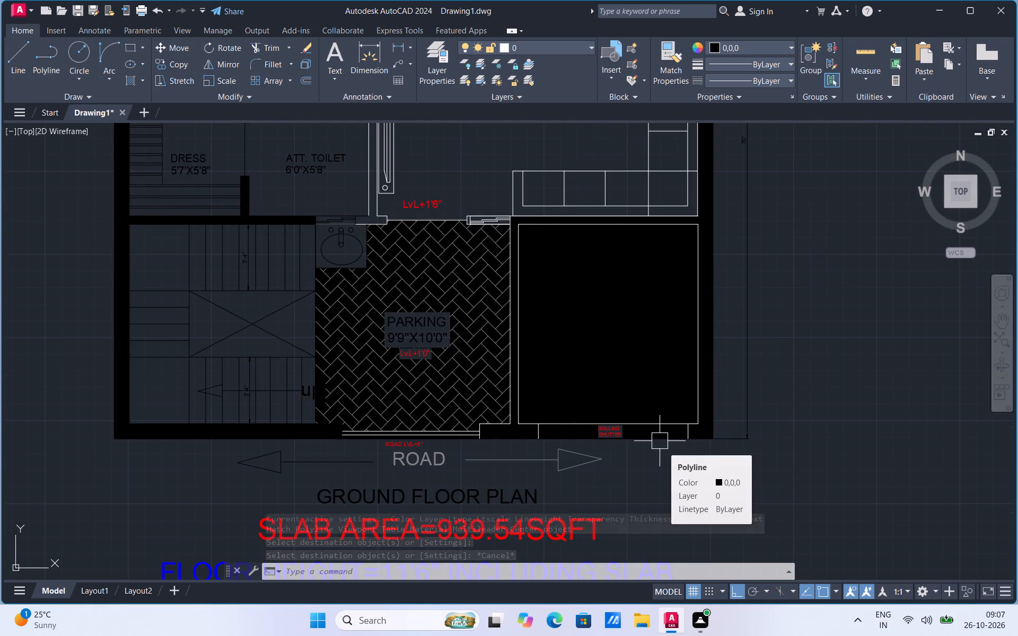
{"action": "scroll", "coordinate": [339, 381], "scroll_direction": "up", "scroll_amount": 2}
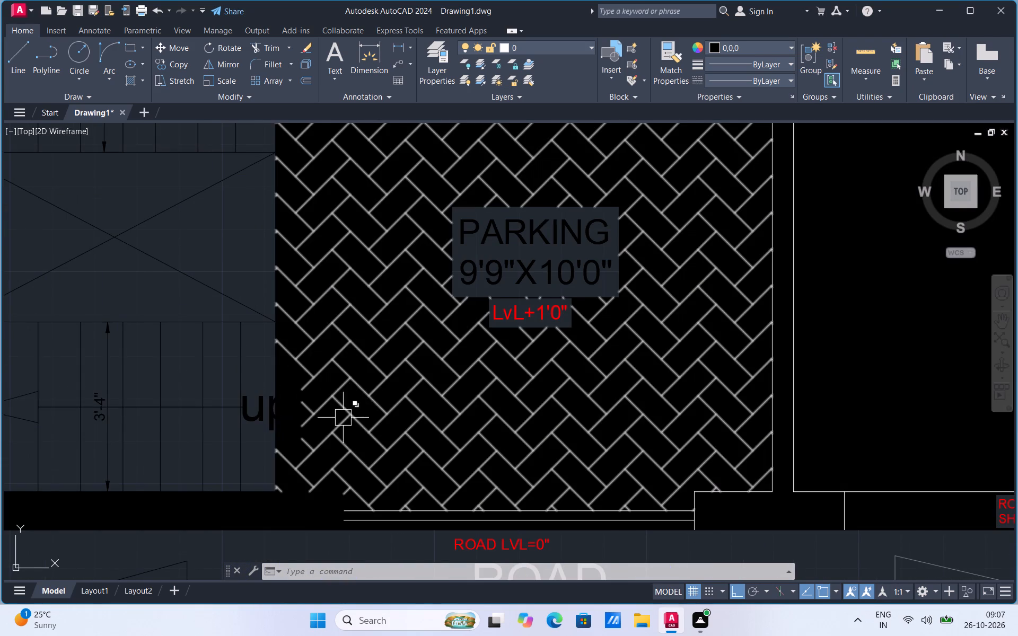
{"action": "scroll", "coordinate": [338, 421], "scroll_direction": "down", "scroll_amount": 2}
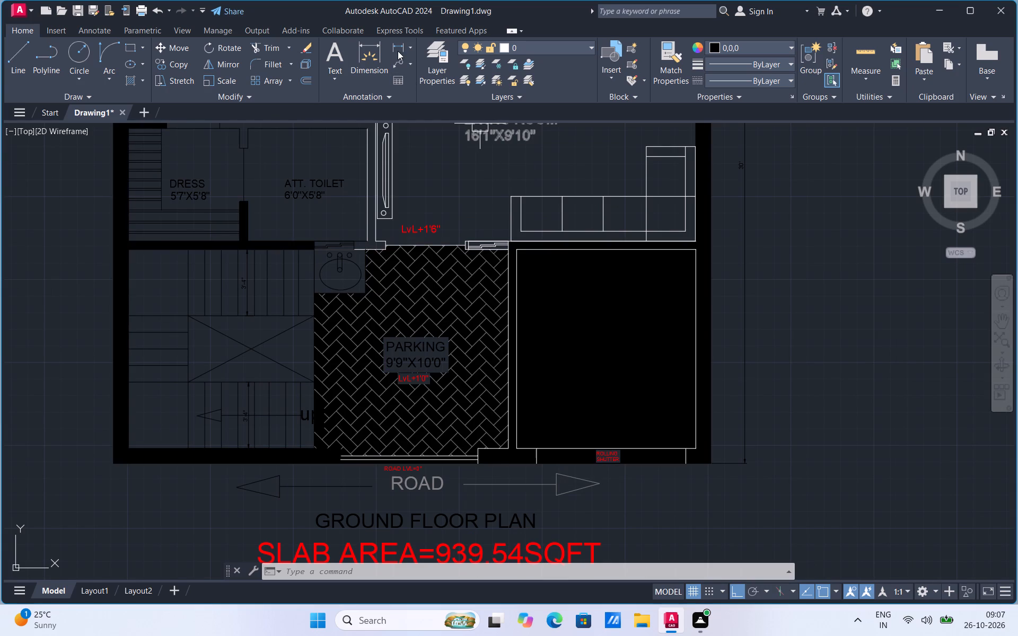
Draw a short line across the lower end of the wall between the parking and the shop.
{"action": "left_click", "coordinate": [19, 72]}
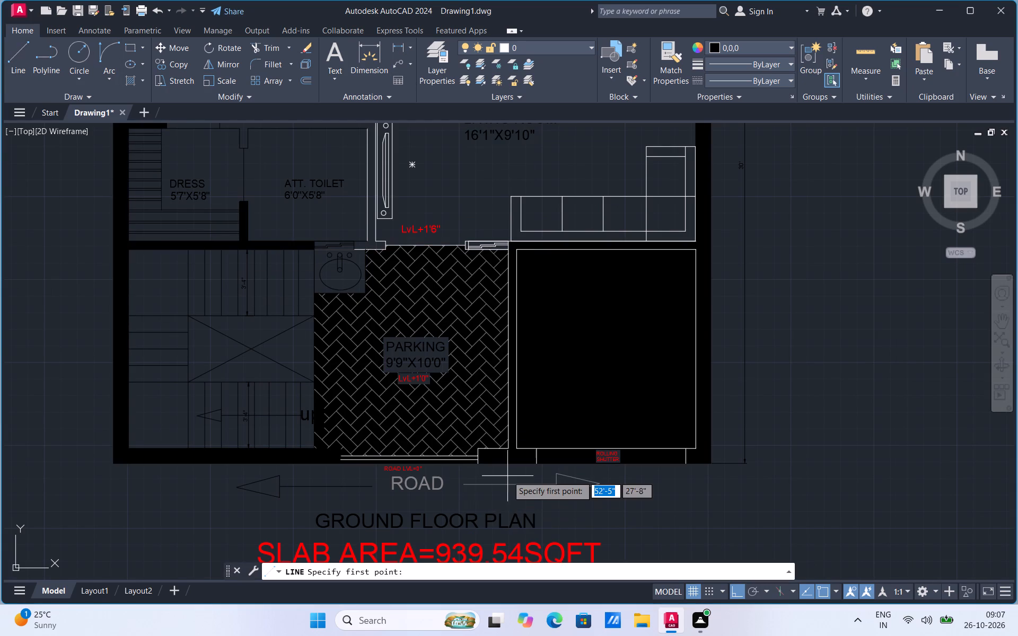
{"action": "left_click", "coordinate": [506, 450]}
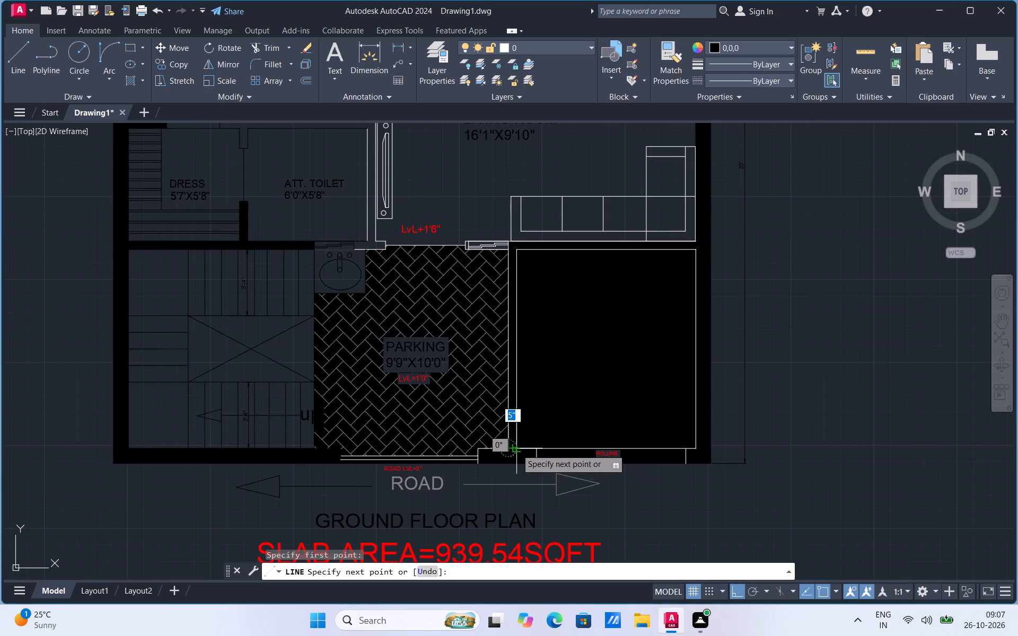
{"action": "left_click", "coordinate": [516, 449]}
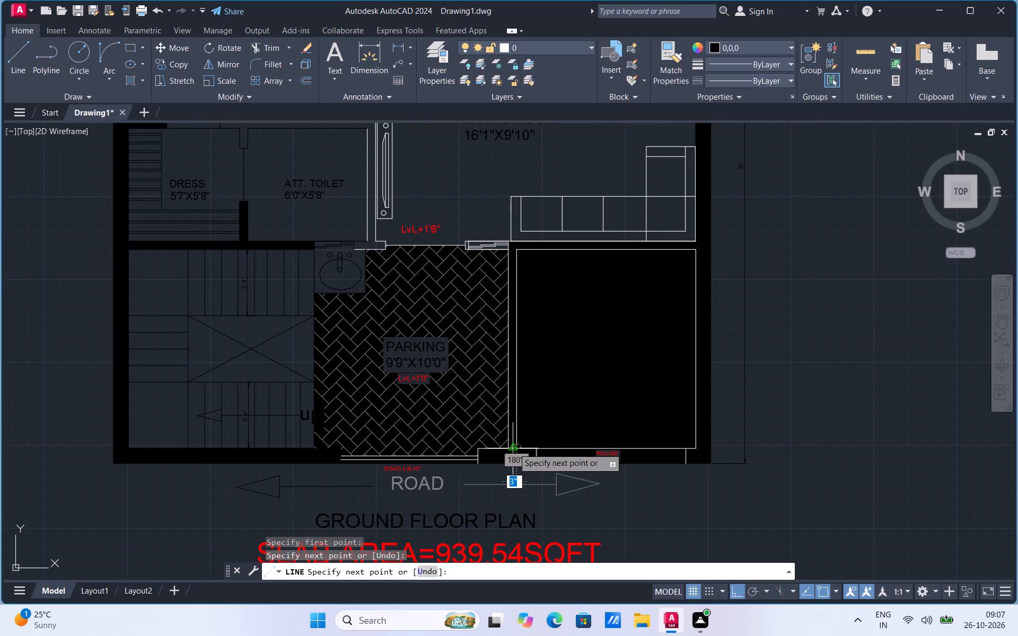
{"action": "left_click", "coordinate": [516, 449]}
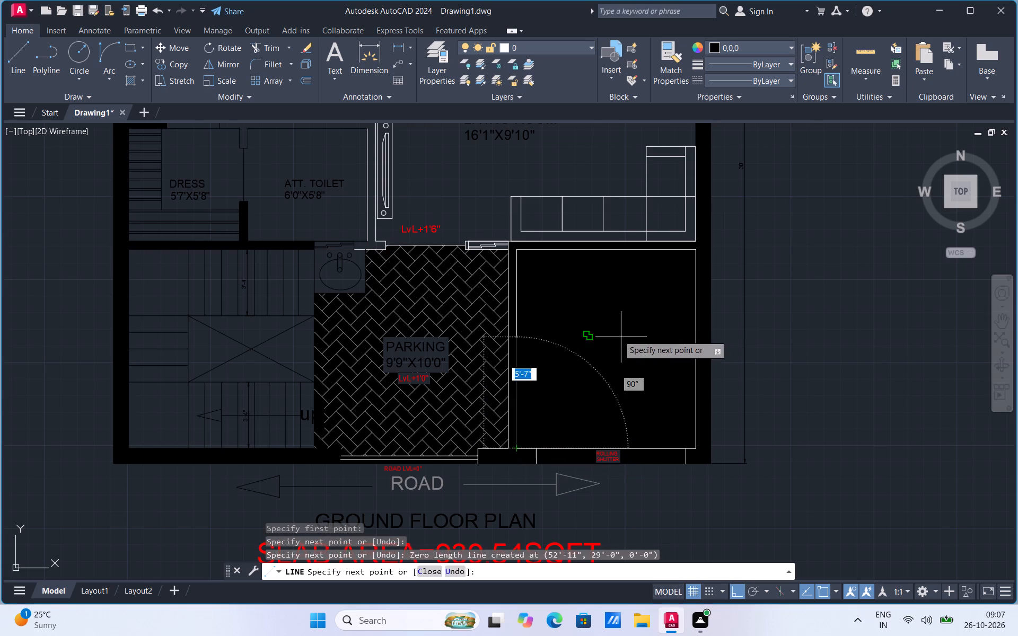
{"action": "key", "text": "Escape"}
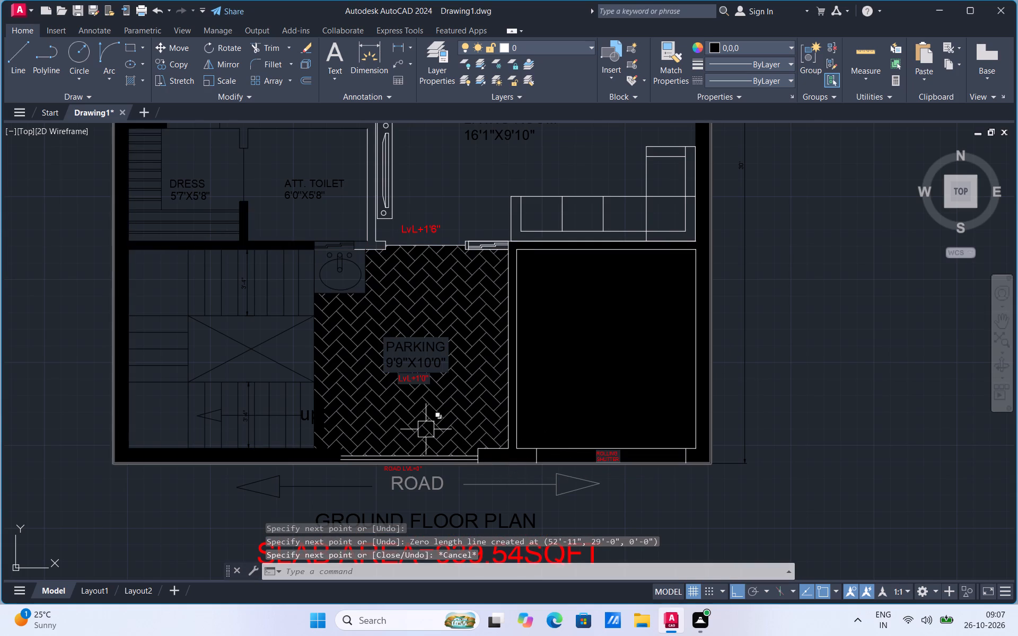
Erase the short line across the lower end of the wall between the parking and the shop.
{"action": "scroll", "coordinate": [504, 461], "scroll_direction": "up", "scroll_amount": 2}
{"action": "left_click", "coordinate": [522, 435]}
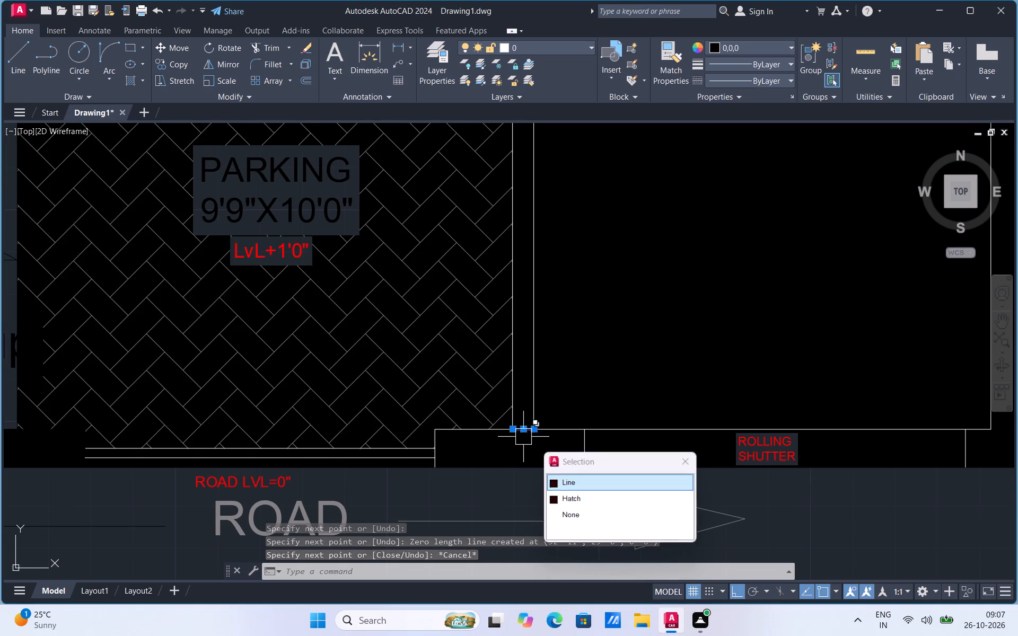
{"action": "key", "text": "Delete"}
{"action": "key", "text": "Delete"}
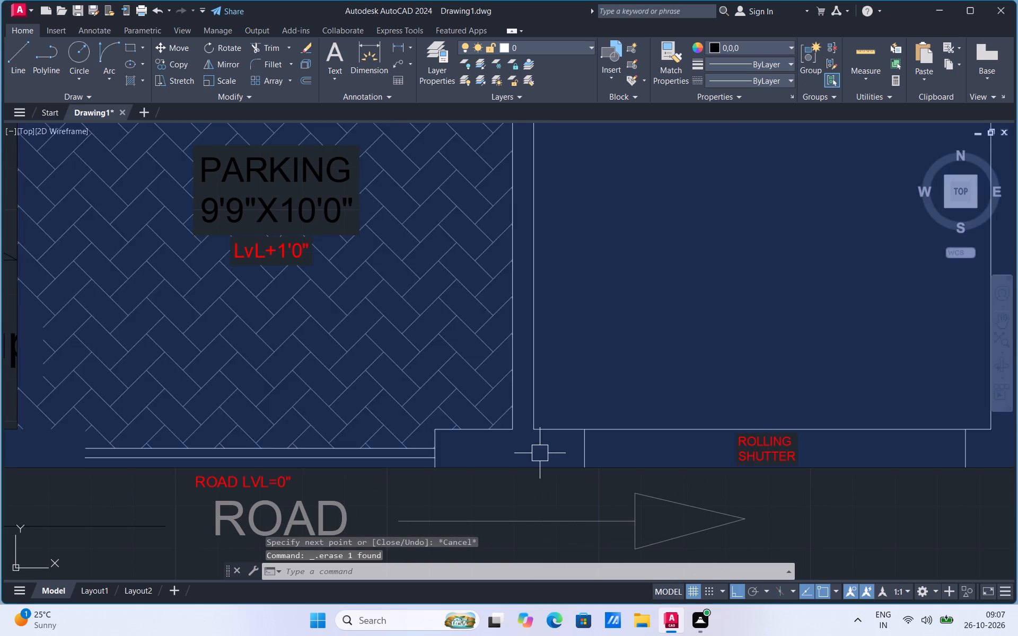
Draw a rectangle along the shop's inner wall faces, from its lower parking-side corner to the opposite upper corner.
{"action": "scroll", "coordinate": [540, 453], "scroll_direction": "down", "scroll_amount": 3}
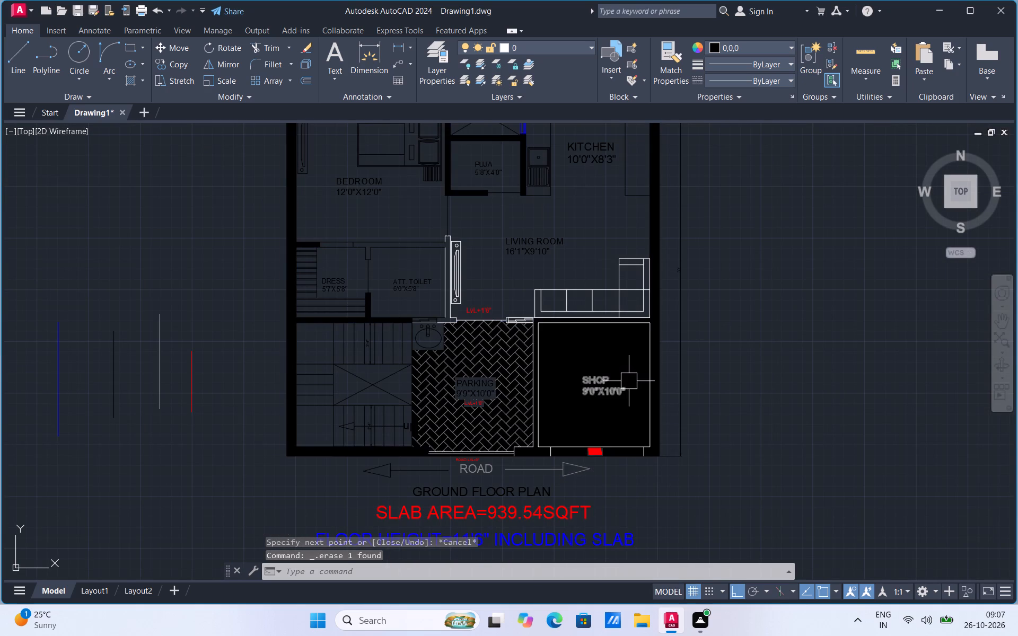
{"action": "left_click", "coordinate": [625, 350]}
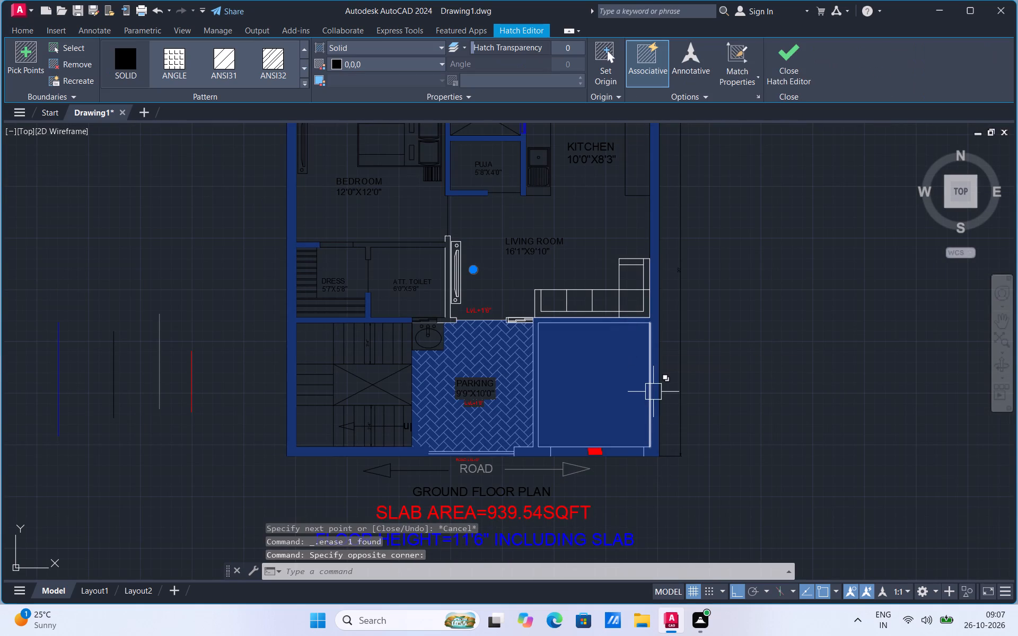
{"action": "key", "text": "Escape"}
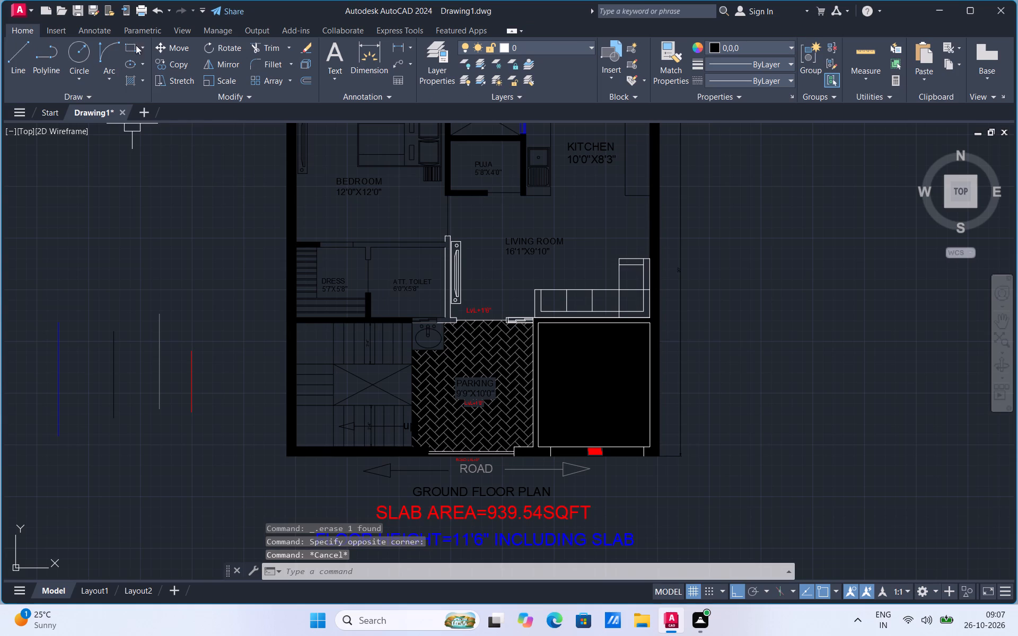
{"action": "left_click", "coordinate": [141, 47]}
{"action": "left_click", "coordinate": [139, 60]}
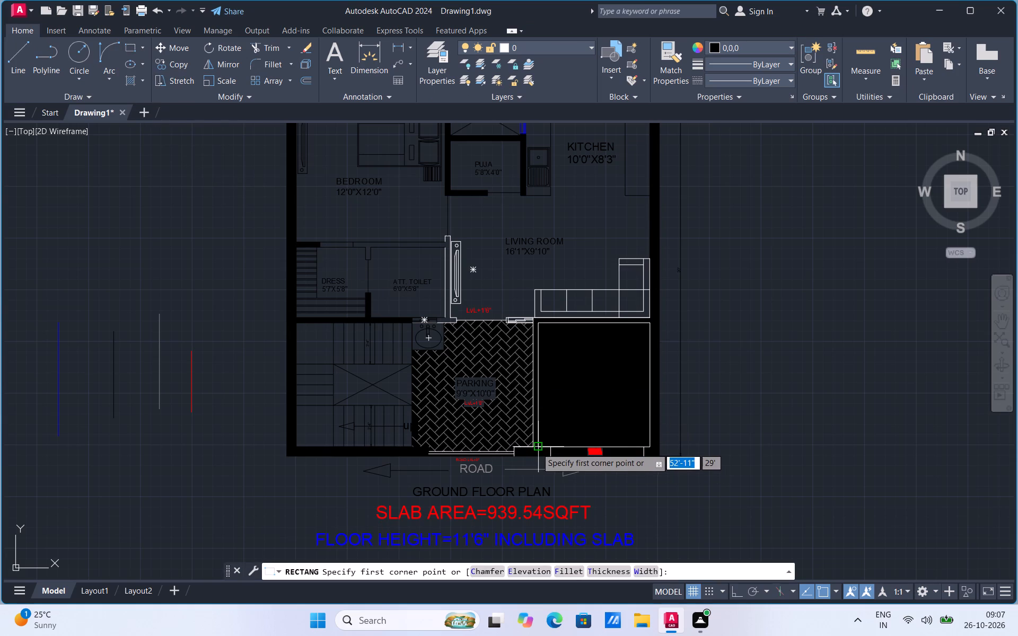
{"action": "left_click", "coordinate": [542, 442]}
{"action": "left_click", "coordinate": [651, 322]}
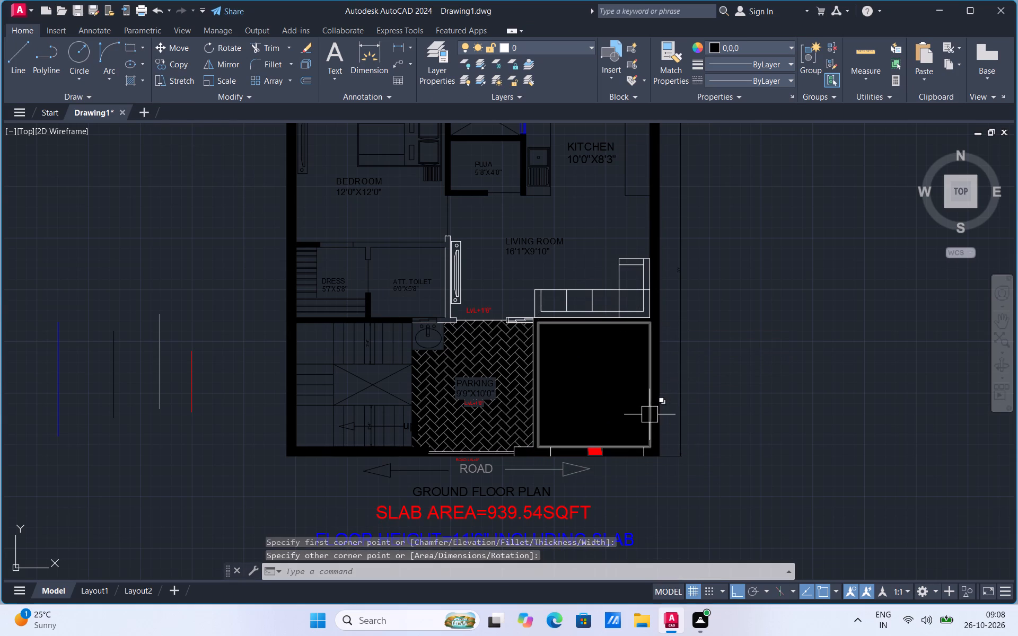
{"action": "key", "text": "Escape"}
Erase the black solid hatch that covers the walls, parking and shop.
{"action": "left_click", "coordinate": [610, 399]}
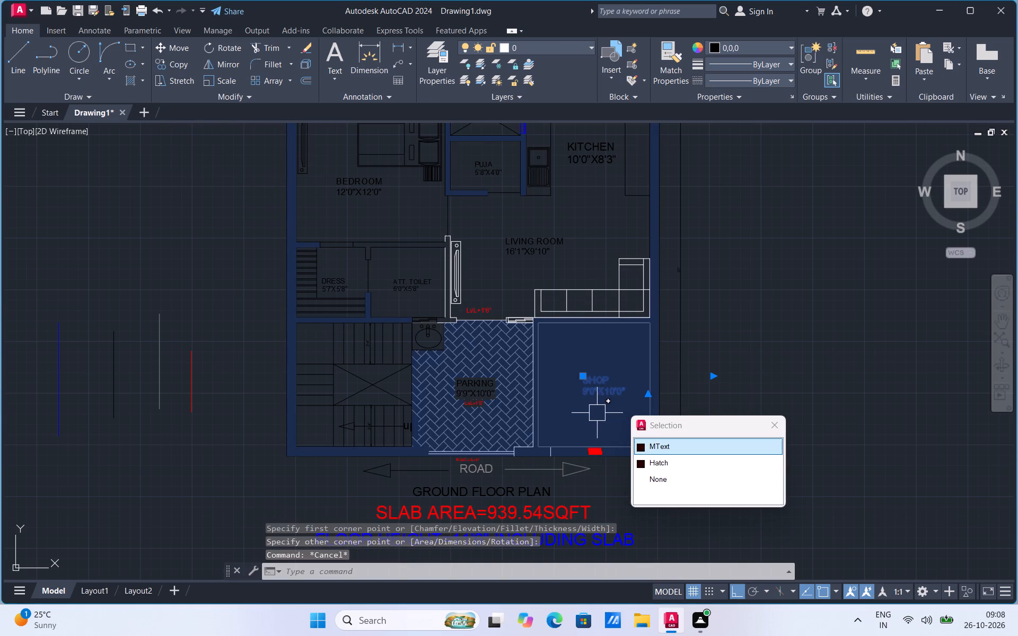
{"action": "key", "text": "Escape"}
{"action": "left_click", "coordinate": [556, 419]}
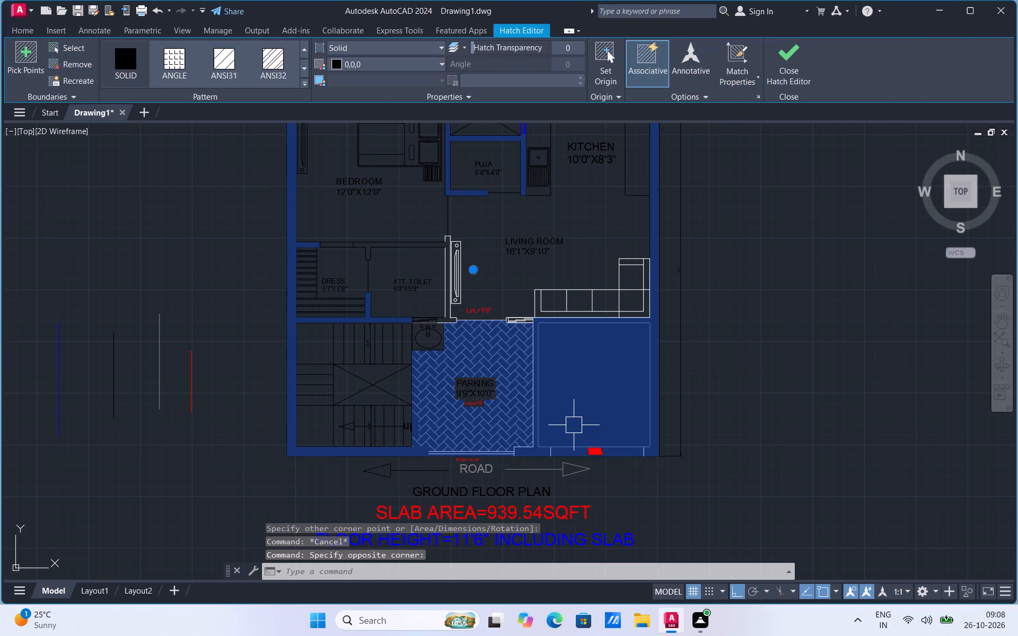
{"action": "key", "text": "Delete"}
{"action": "scroll", "coordinate": [617, 423], "scroll_direction": "up", "scroll_amount": 1}
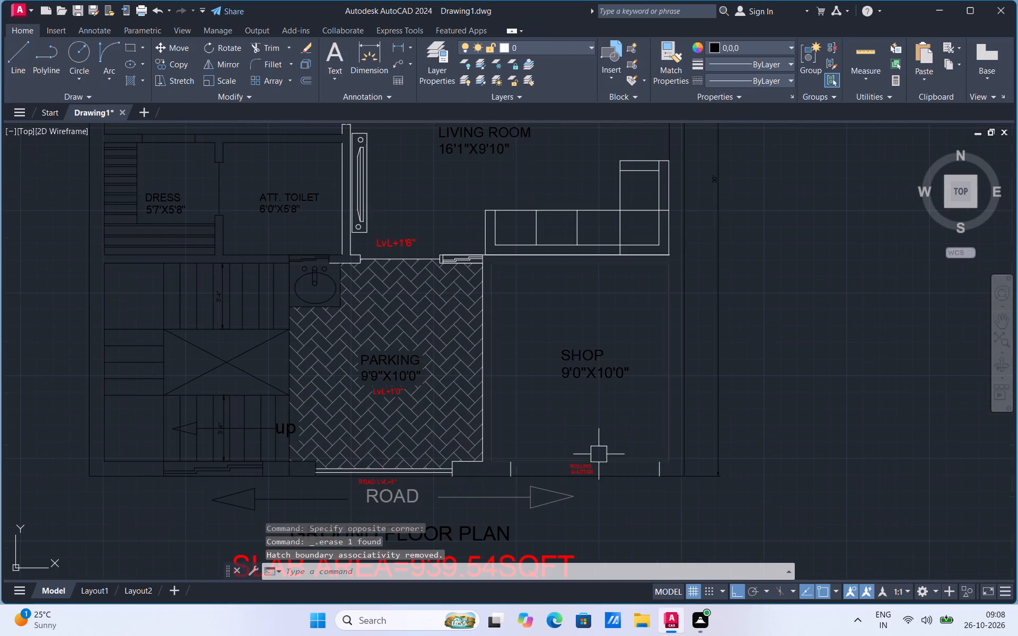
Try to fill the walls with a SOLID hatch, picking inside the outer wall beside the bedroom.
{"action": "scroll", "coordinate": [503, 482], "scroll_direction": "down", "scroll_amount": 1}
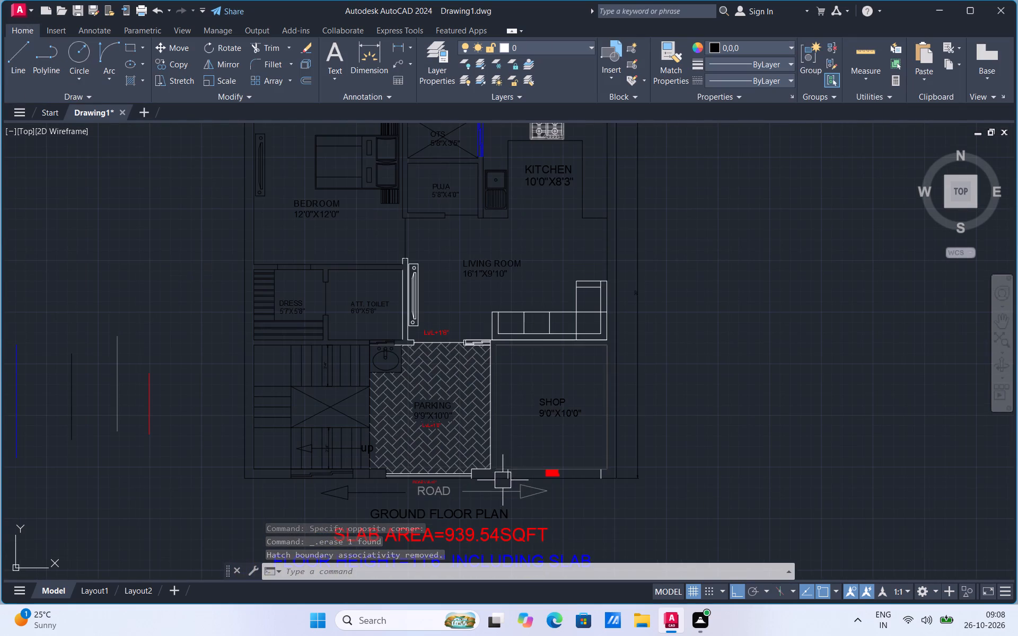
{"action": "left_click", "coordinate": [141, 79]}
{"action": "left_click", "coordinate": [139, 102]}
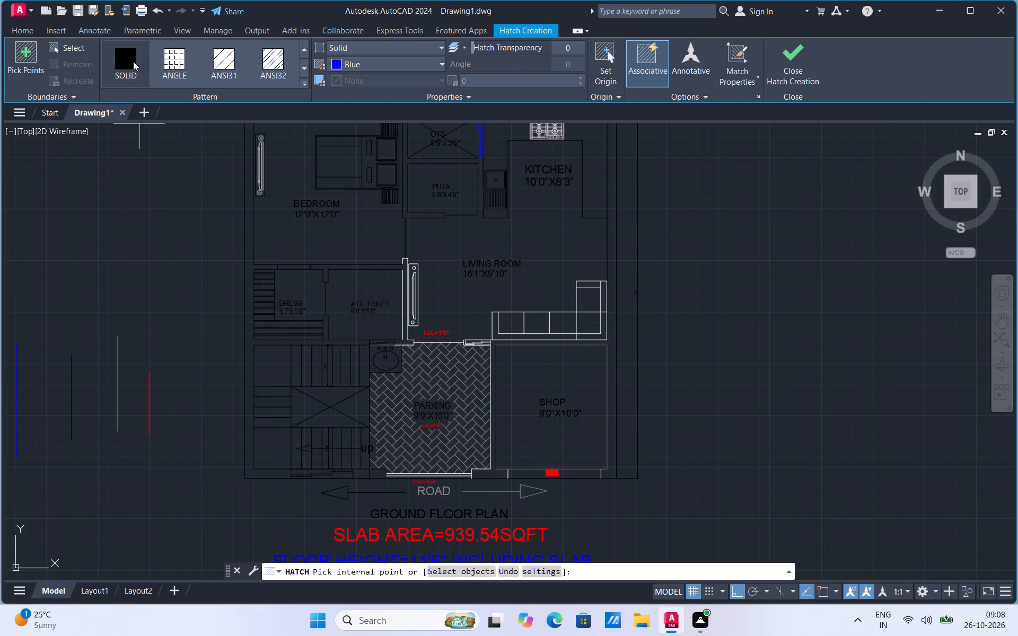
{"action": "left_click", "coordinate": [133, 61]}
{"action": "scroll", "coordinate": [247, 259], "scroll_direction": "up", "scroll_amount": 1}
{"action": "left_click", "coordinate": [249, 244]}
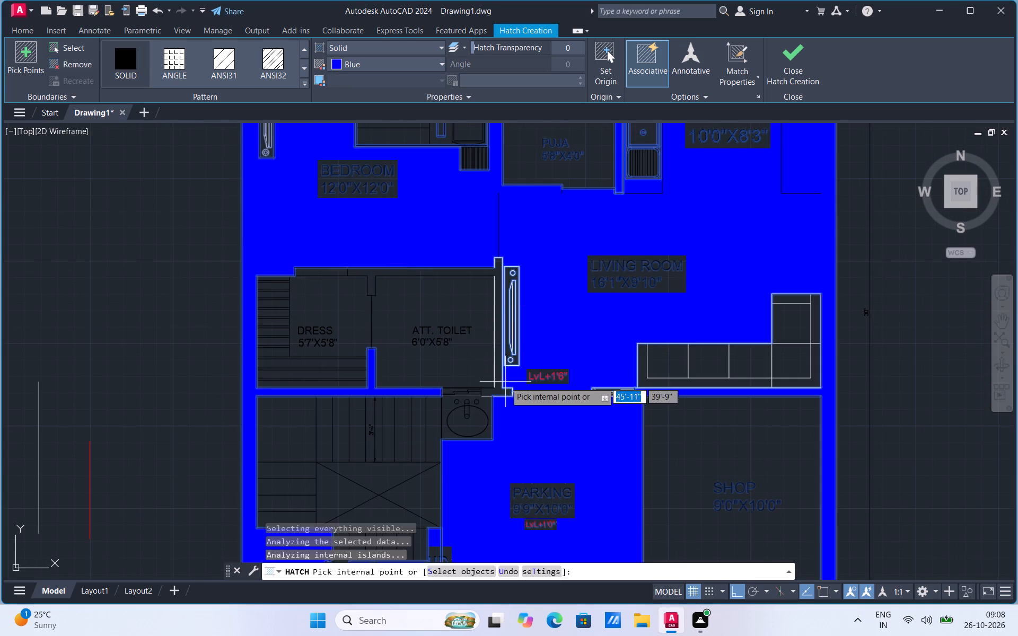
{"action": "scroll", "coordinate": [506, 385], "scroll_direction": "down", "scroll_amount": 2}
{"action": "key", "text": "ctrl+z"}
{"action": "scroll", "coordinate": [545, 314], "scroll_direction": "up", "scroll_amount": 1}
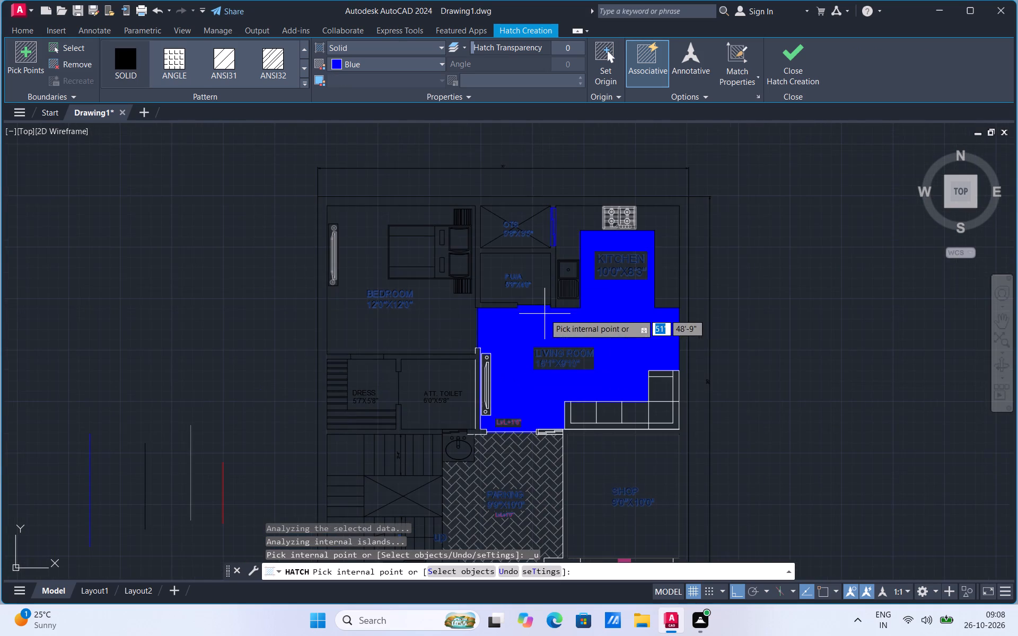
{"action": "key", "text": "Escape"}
Match the white wall lines between the attached toilet and living room, and the adjacent TV unit, to the toilet's black upper wall line.
{"action": "scroll", "coordinate": [669, 251], "scroll_direction": "down", "scroll_amount": 1}
{"action": "scroll", "coordinate": [652, 354], "scroll_direction": "up", "scroll_amount": 1}
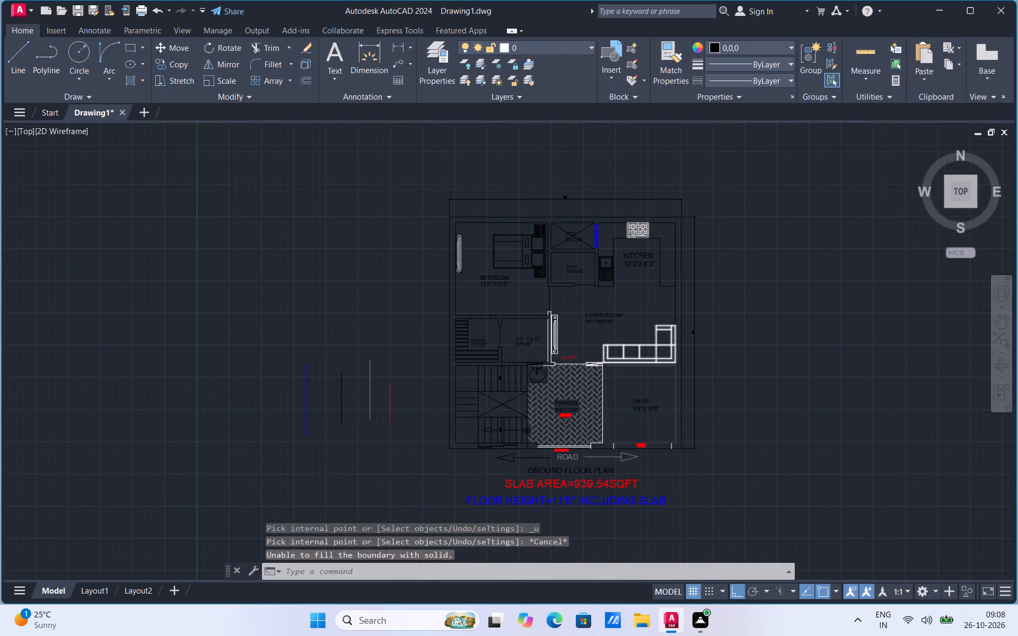
{"action": "scroll", "coordinate": [652, 354], "scroll_direction": "up", "scroll_amount": 1}
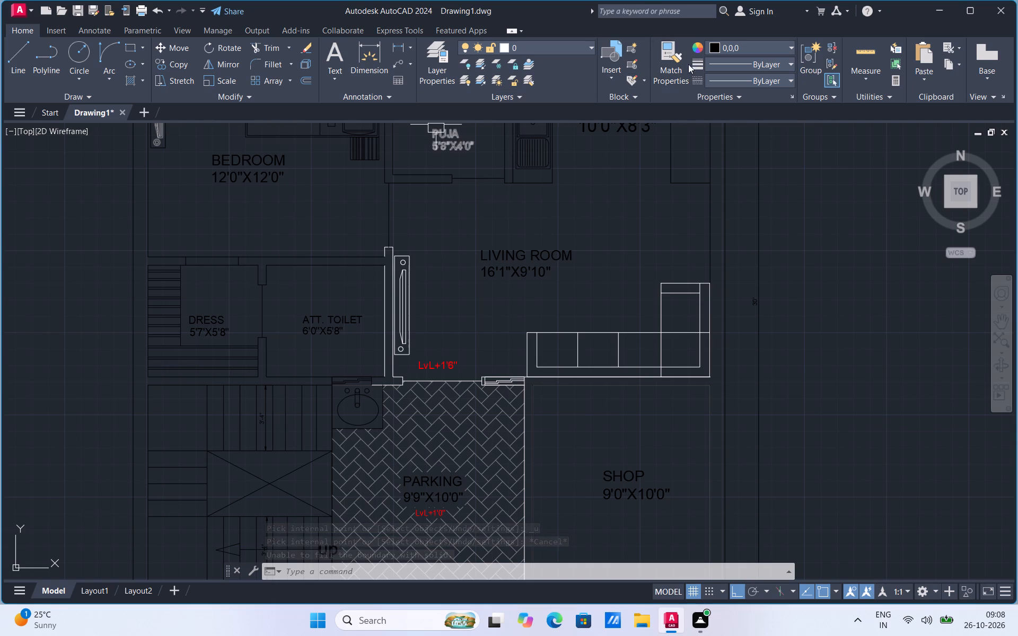
{"action": "left_click", "coordinate": [670, 75]}
{"action": "scroll", "coordinate": [697, 277], "scroll_direction": "down", "scroll_amount": 1}
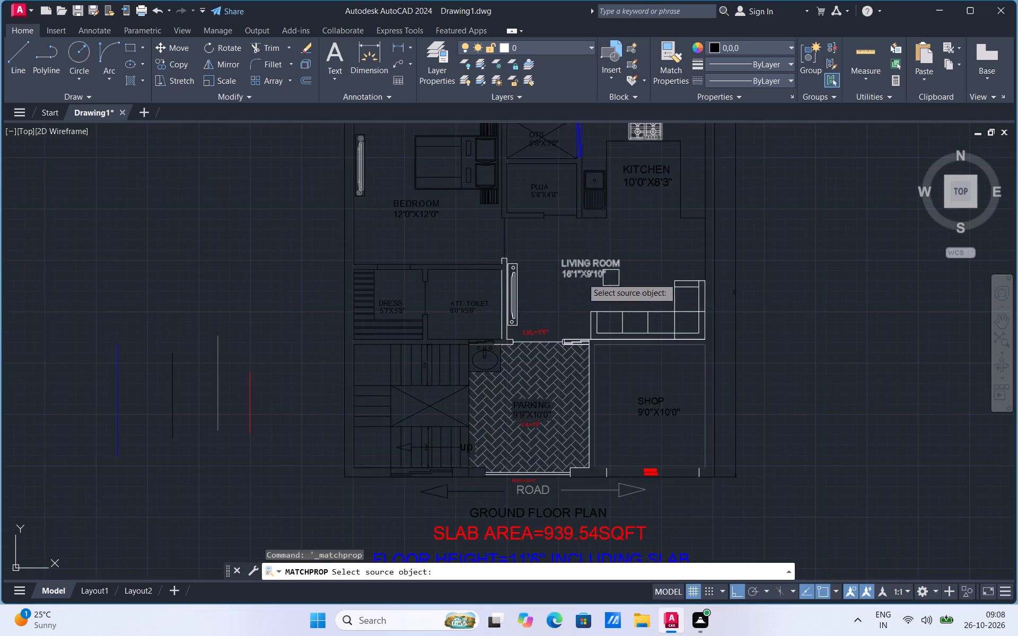
{"action": "scroll", "coordinate": [422, 289], "scroll_direction": "up", "scroll_amount": 1}
{"action": "left_click", "coordinate": [458, 259]}
{"action": "scroll", "coordinate": [573, 263], "scroll_direction": "up", "scroll_amount": 3}
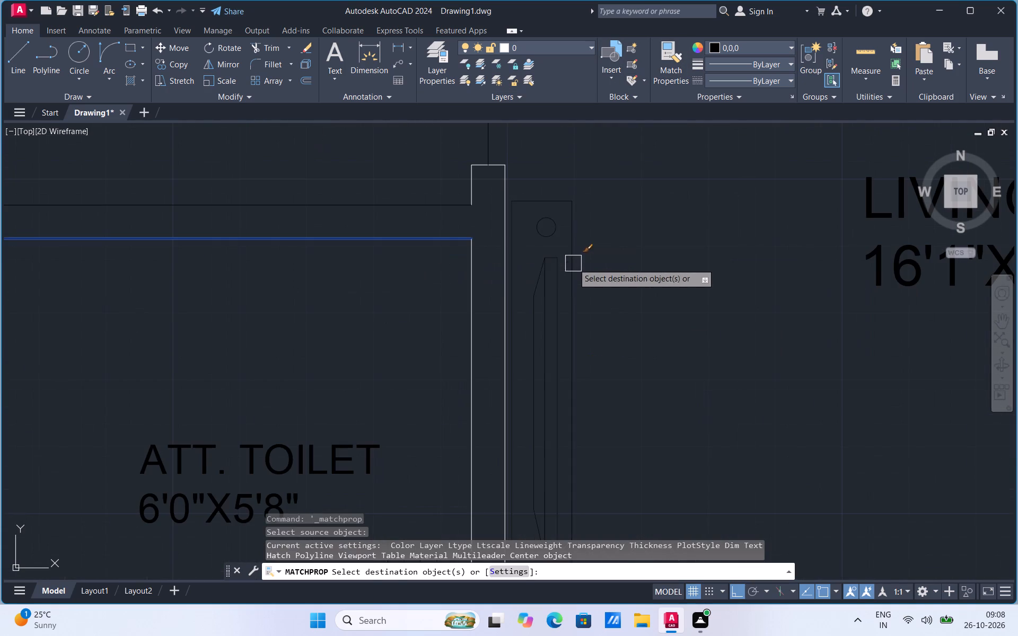
{"action": "left_click", "coordinate": [503, 274]}
{"action": "left_click", "coordinate": [475, 291]}
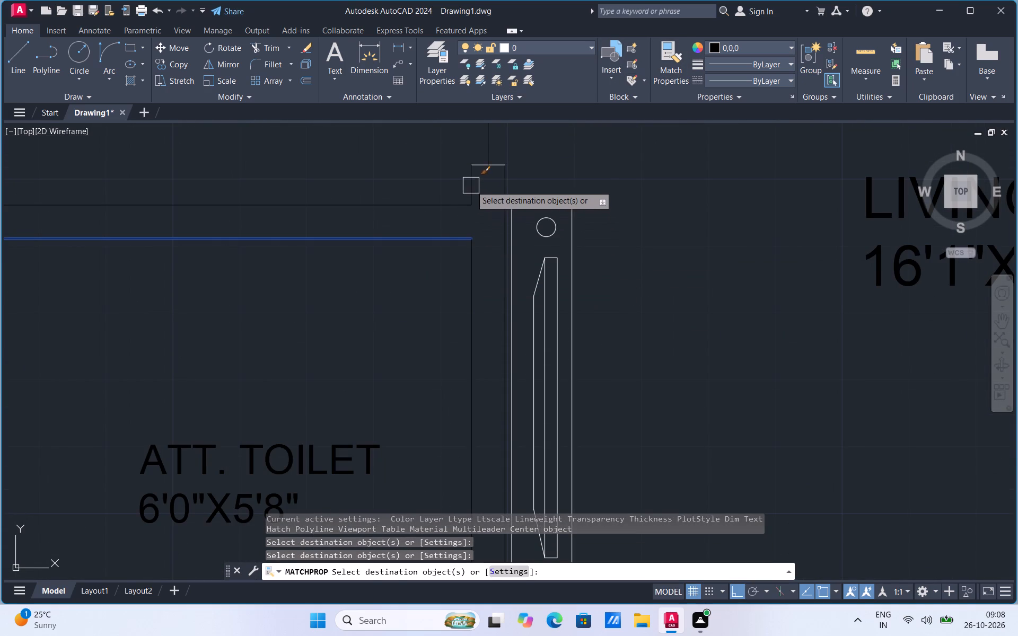
{"action": "left_click", "coordinate": [471, 185]}
{"action": "left_click", "coordinate": [477, 166]}
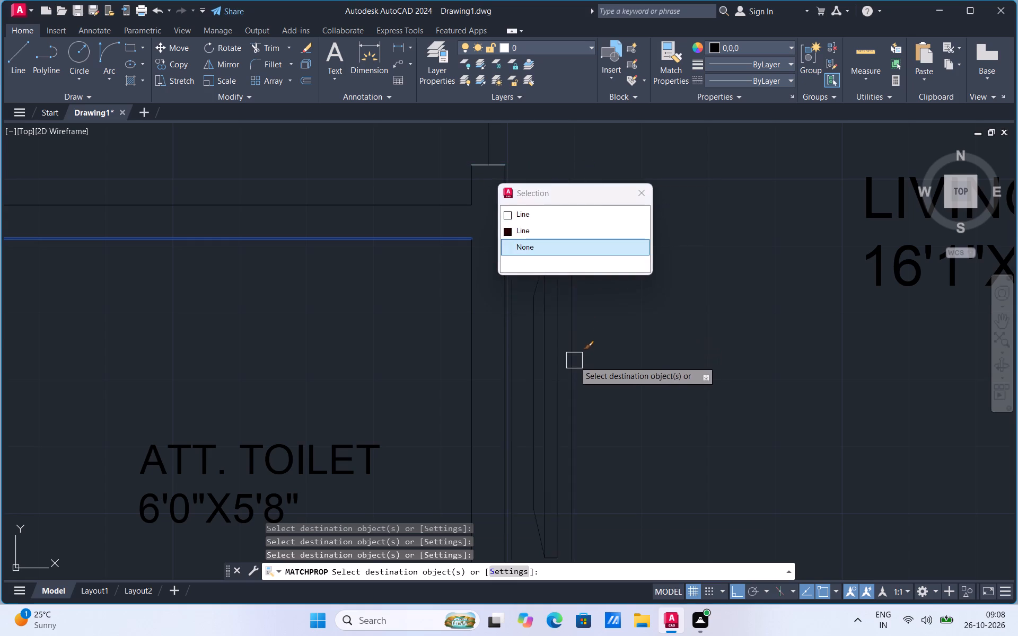
{"action": "left_click", "coordinate": [574, 361]}
{"action": "scroll", "coordinate": [574, 360], "scroll_direction": "down", "scroll_amount": 2}
{"action": "scroll", "coordinate": [538, 290], "scroll_direction": "up", "scroll_amount": 3}
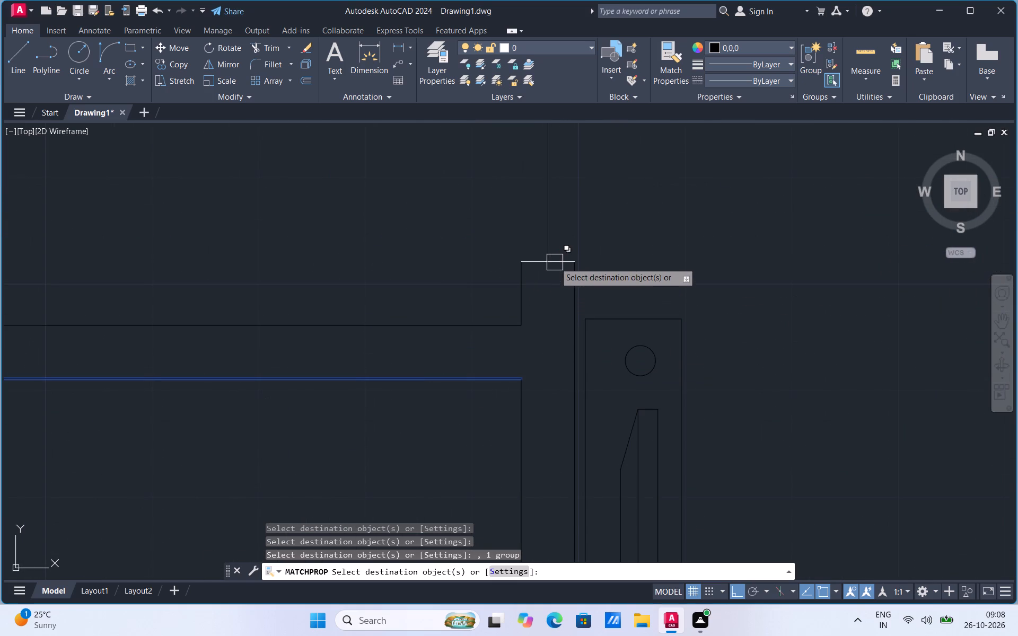
{"action": "left_click", "coordinate": [558, 261]}
{"action": "scroll", "coordinate": [600, 371], "scroll_direction": "down", "scroll_amount": 5}
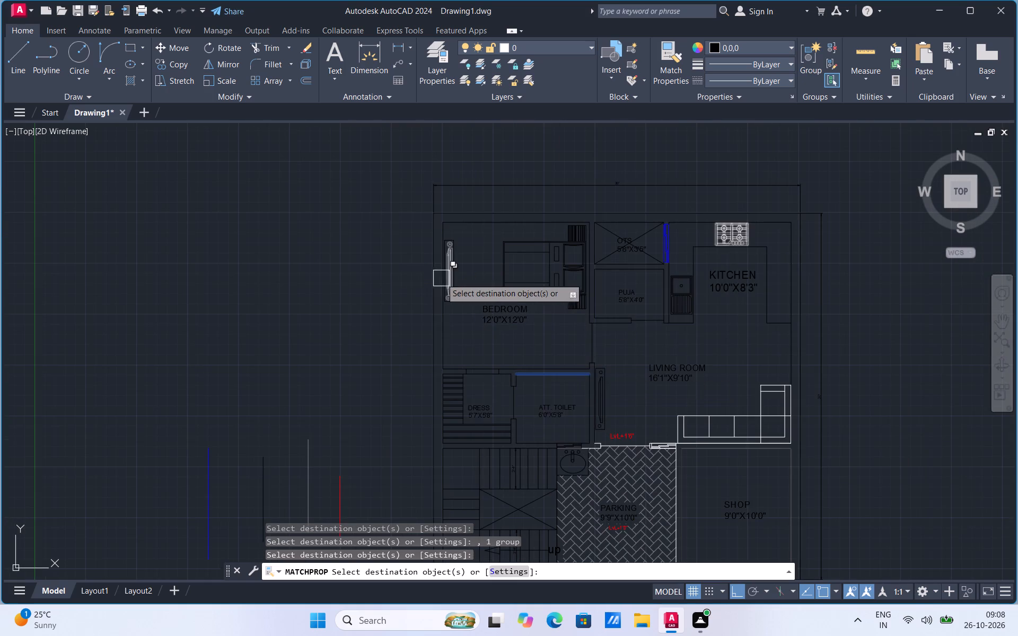
{"action": "scroll", "coordinate": [443, 278], "scroll_direction": "up", "scroll_amount": 2}
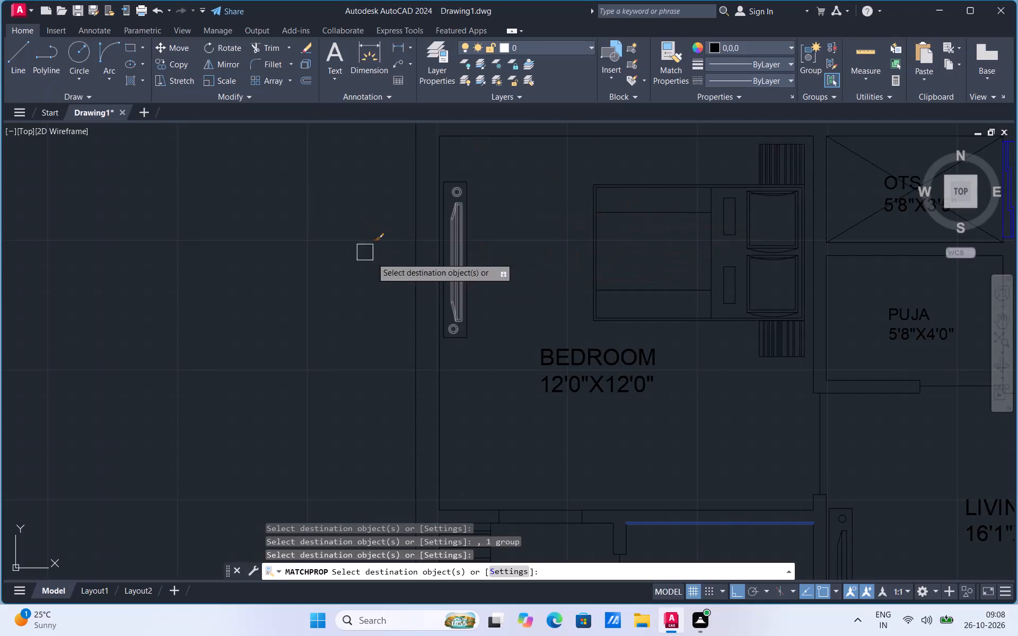
{"action": "key", "text": "Escape"}
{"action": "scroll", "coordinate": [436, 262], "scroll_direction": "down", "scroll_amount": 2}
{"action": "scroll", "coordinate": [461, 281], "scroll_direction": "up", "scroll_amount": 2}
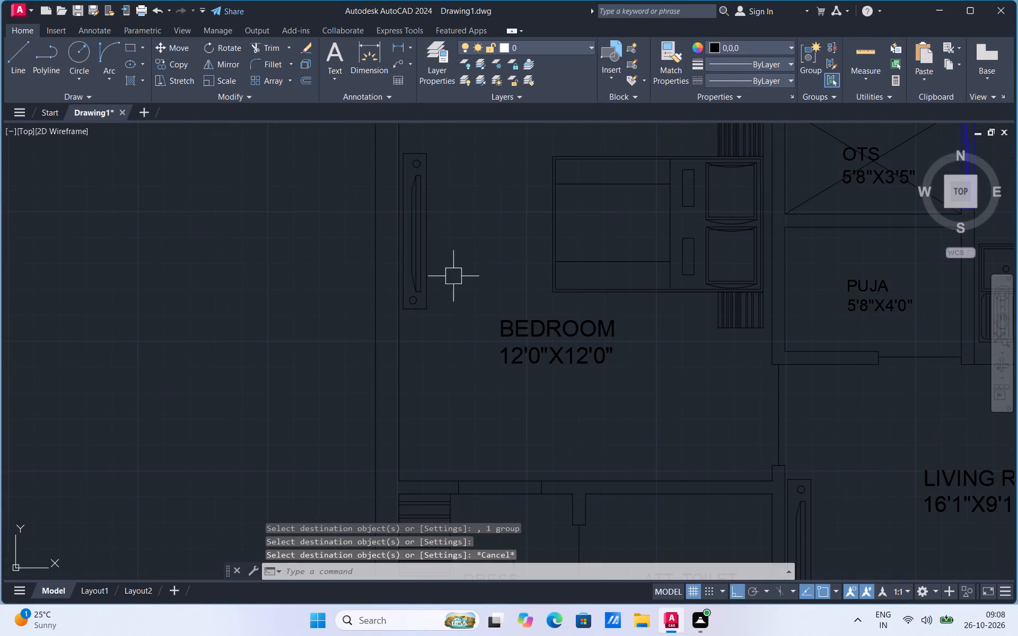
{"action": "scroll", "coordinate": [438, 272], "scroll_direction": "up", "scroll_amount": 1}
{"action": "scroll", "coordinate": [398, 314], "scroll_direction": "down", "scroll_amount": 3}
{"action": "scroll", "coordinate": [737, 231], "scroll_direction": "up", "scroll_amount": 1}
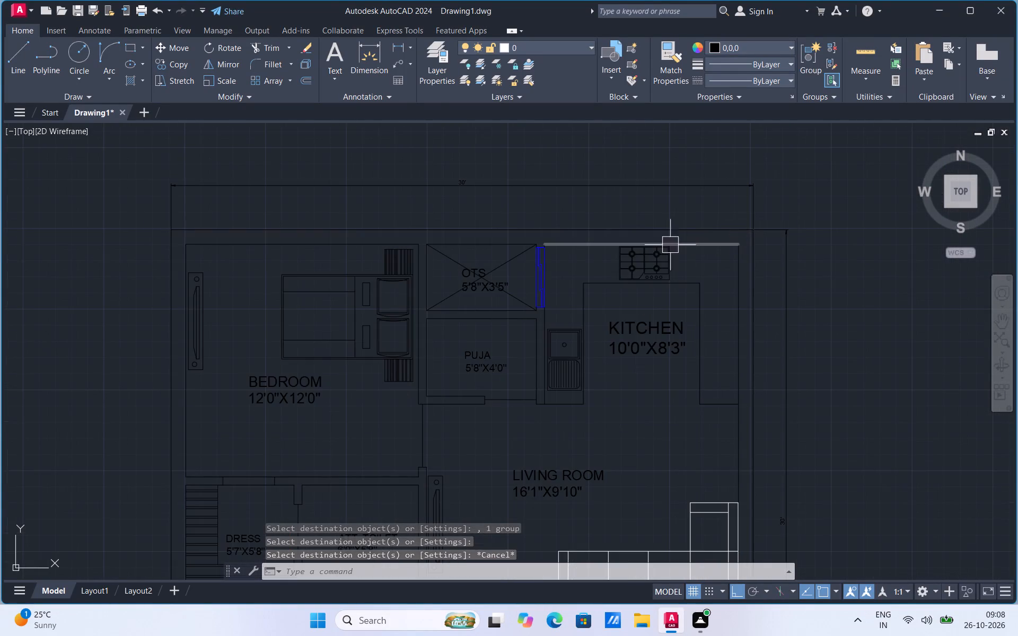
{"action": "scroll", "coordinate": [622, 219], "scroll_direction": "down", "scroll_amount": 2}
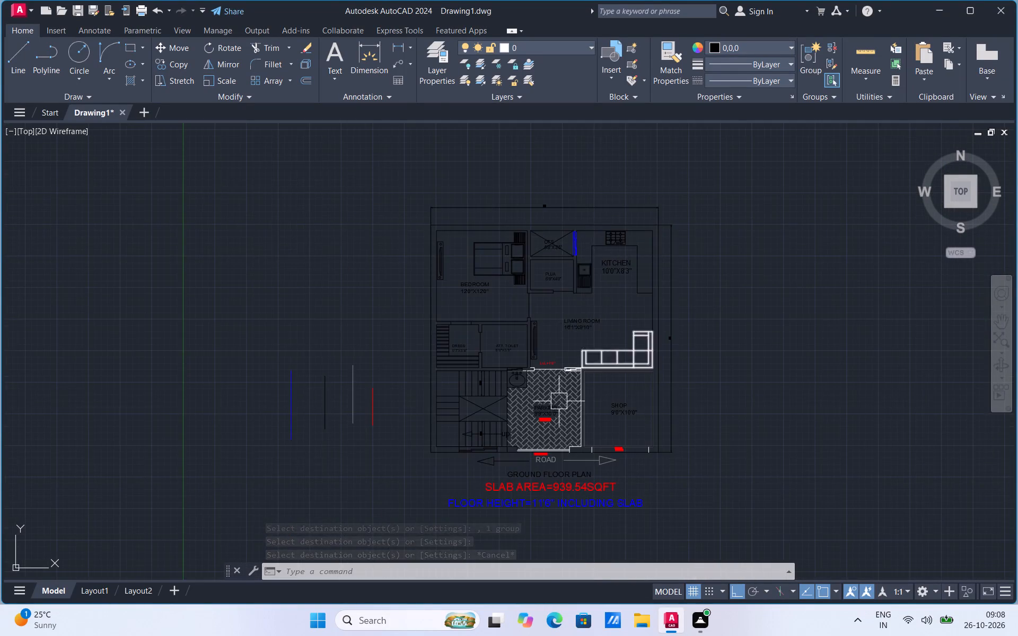
Match the white threshold line and the toilet-side wall-end lines between the living room and parking to the black sample line.
{"action": "scroll", "coordinate": [559, 403], "scroll_direction": "up", "scroll_amount": 2}
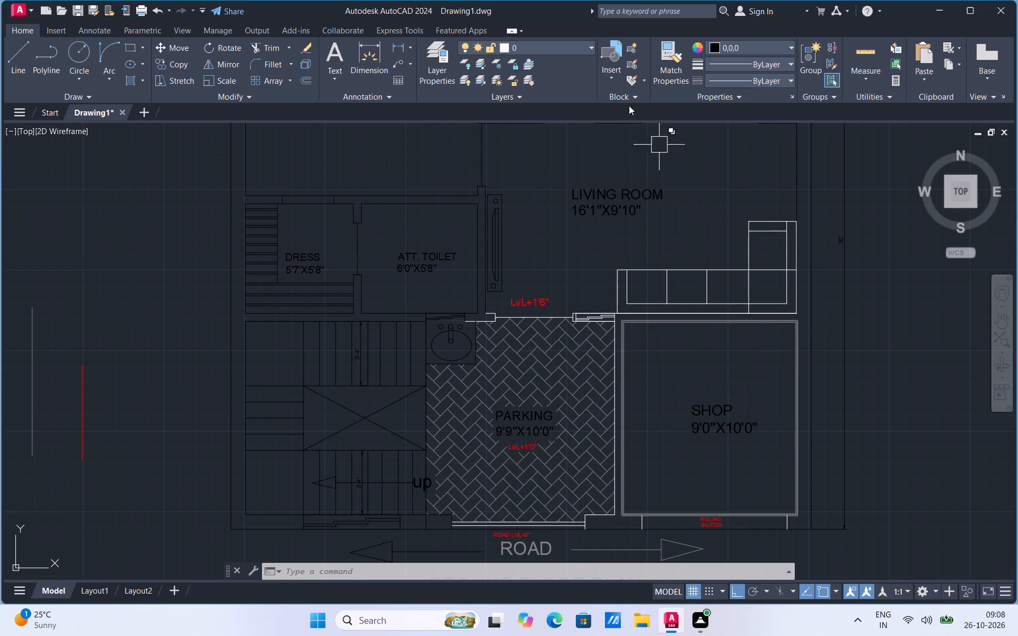
{"action": "left_click", "coordinate": [678, 73]}
{"action": "scroll", "coordinate": [537, 306], "scroll_direction": "down", "scroll_amount": 2}
{"action": "scroll", "coordinate": [324, 330], "scroll_direction": "up", "scroll_amount": 2}
{"action": "left_click", "coordinate": [297, 353]}
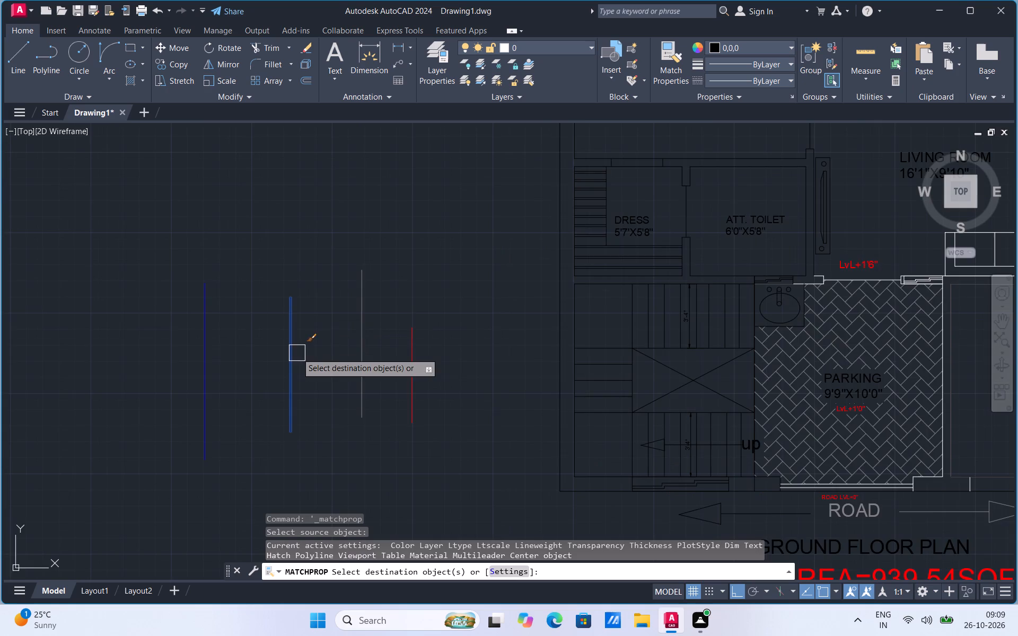
{"action": "scroll", "coordinate": [297, 353], "scroll_direction": "down", "scroll_amount": 1}
{"action": "scroll", "coordinate": [633, 293], "scroll_direction": "up", "scroll_amount": 4}
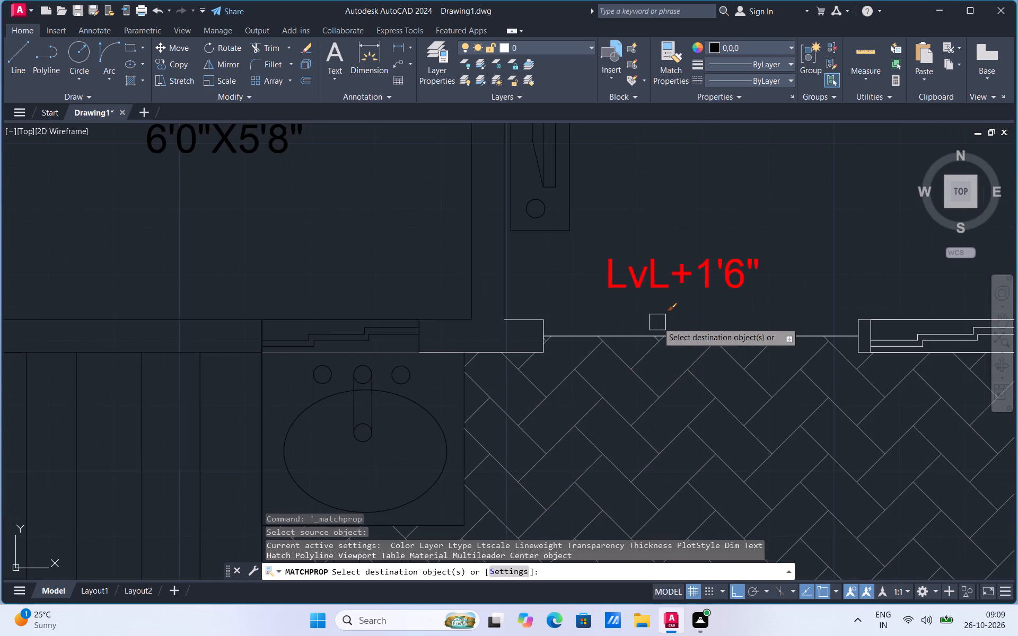
{"action": "left_click", "coordinate": [574, 332]}
{"action": "left_click", "coordinate": [530, 322]}
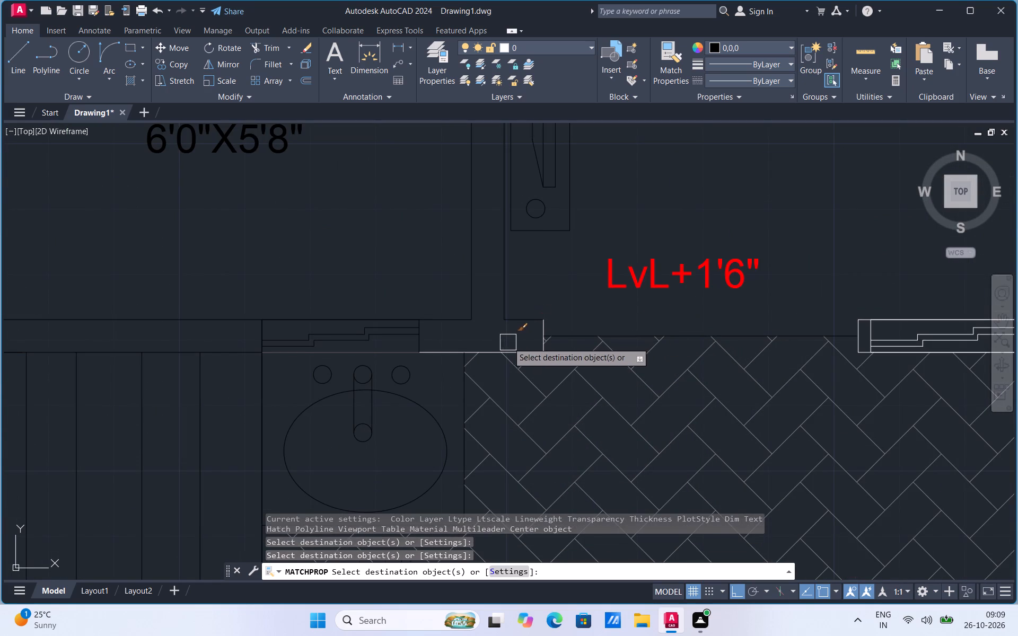
{"action": "left_click", "coordinate": [514, 349]}
{"action": "scroll", "coordinate": [533, 332], "scroll_direction": "up", "scroll_amount": 3}
{"action": "left_click", "coordinate": [571, 313]}
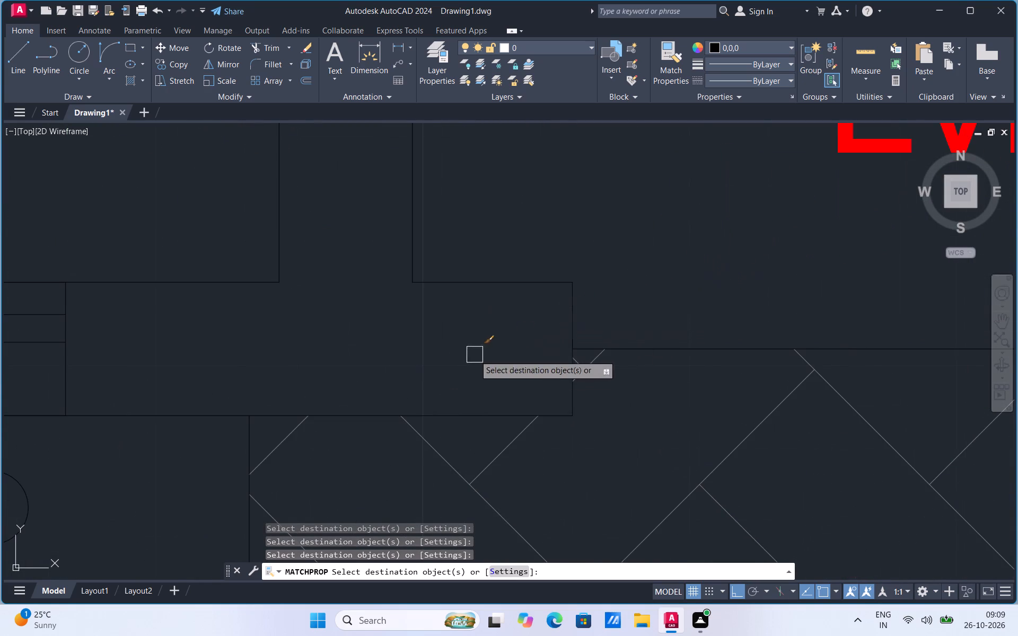
Match the white shop-side wall end at the parking entrance, the sofa, and the parking–shop wall lines to the black sample line.
{"action": "scroll", "coordinate": [471, 358], "scroll_direction": "down", "scroll_amount": 3}
{"action": "scroll", "coordinate": [549, 327], "scroll_direction": "down", "scroll_amount": 1}
{"action": "scroll", "coordinate": [757, 333], "scroll_direction": "up", "scroll_amount": 2}
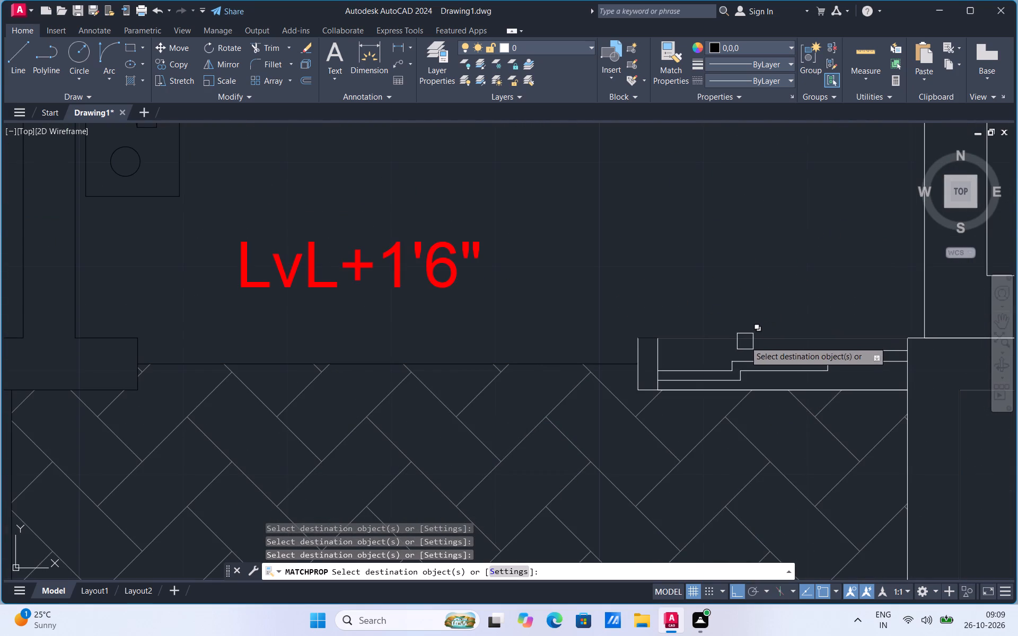
{"action": "scroll", "coordinate": [690, 351], "scroll_direction": "up", "scroll_amount": 2}
{"action": "left_click", "coordinate": [587, 317]}
{"action": "left_click", "coordinate": [555, 345]}
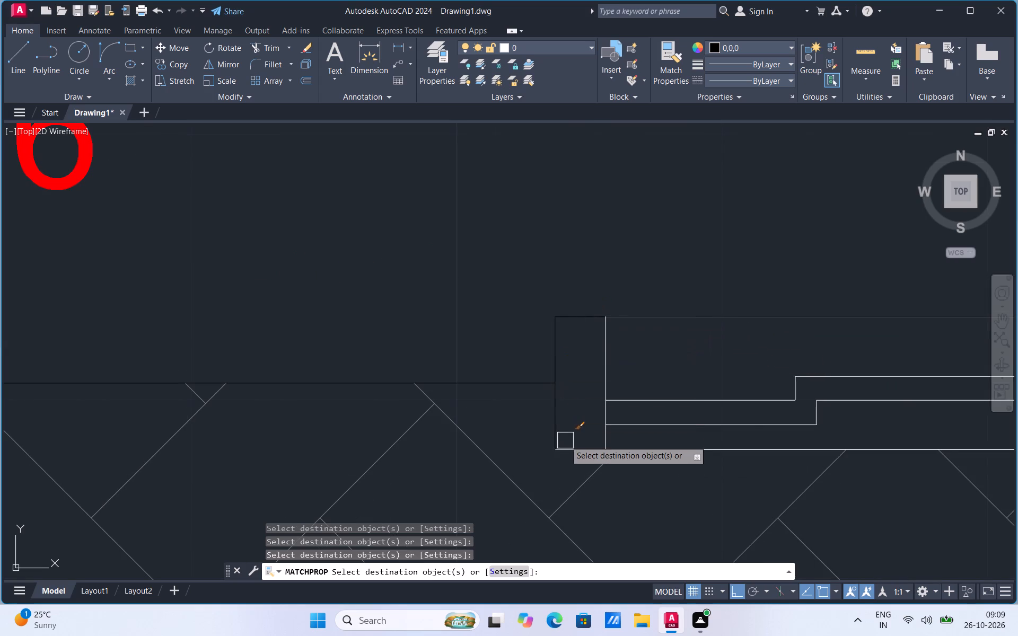
{"action": "left_click", "coordinate": [568, 447]}
{"action": "scroll", "coordinate": [554, 355], "scroll_direction": "down", "scroll_amount": 2}
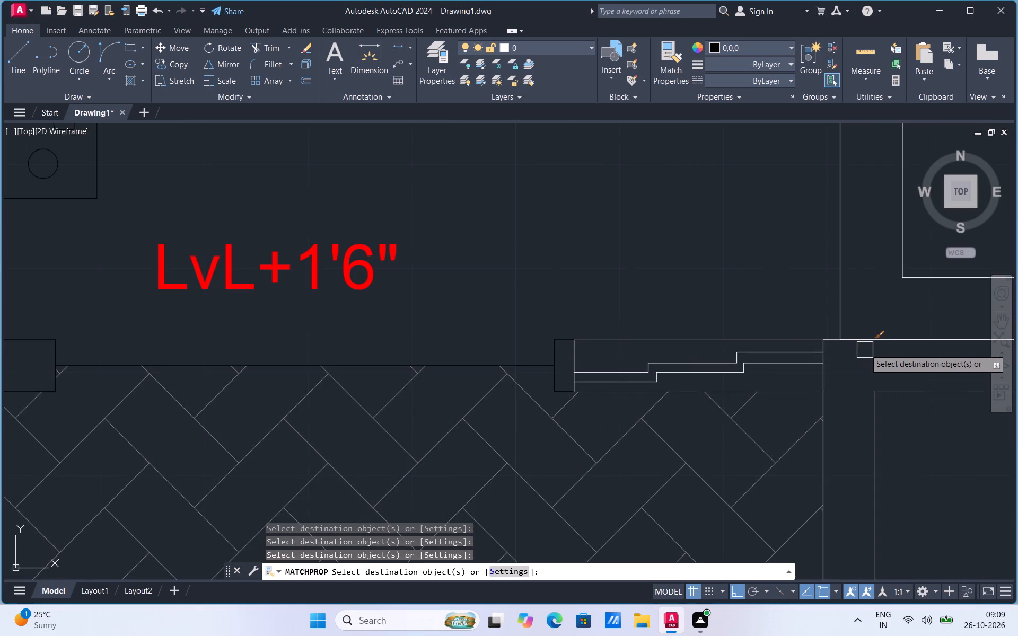
{"action": "left_click", "coordinate": [865, 343]}
{"action": "left_click", "coordinate": [819, 386]}
{"action": "left_click", "coordinate": [823, 447]}
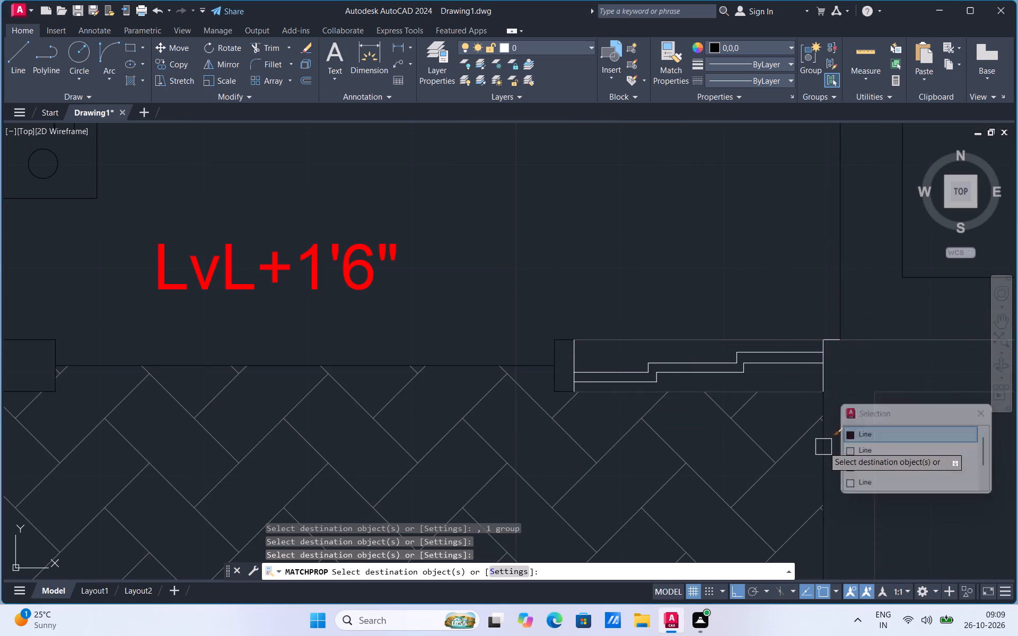
{"action": "scroll", "coordinate": [832, 345], "scroll_direction": "up", "scroll_amount": 2}
{"action": "left_click", "coordinate": [833, 331]}
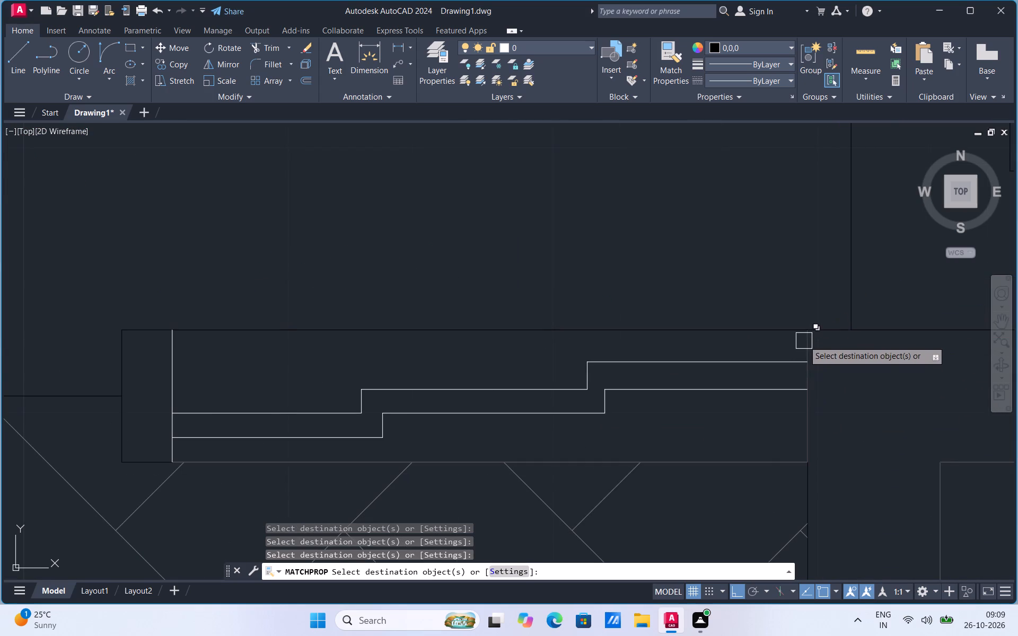
Match the white parking gate lines, the adjoining wall-end lines and both rolling-shutter side lines to the black sample line.
{"action": "scroll", "coordinate": [542, 339], "scroll_direction": "down", "scroll_amount": 3}
{"action": "scroll", "coordinate": [632, 372], "scroll_direction": "down", "scroll_amount": 2}
{"action": "scroll", "coordinate": [698, 284], "scroll_direction": "down", "scroll_amount": 2}
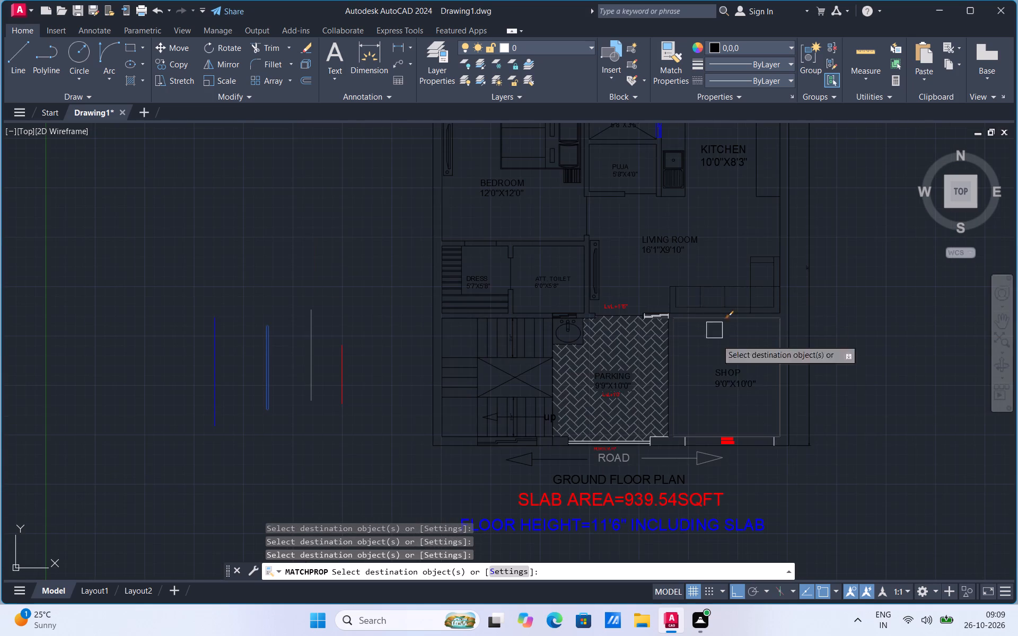
{"action": "scroll", "coordinate": [672, 445], "scroll_direction": "up", "scroll_amount": 2}
{"action": "left_click", "coordinate": [702, 439]}
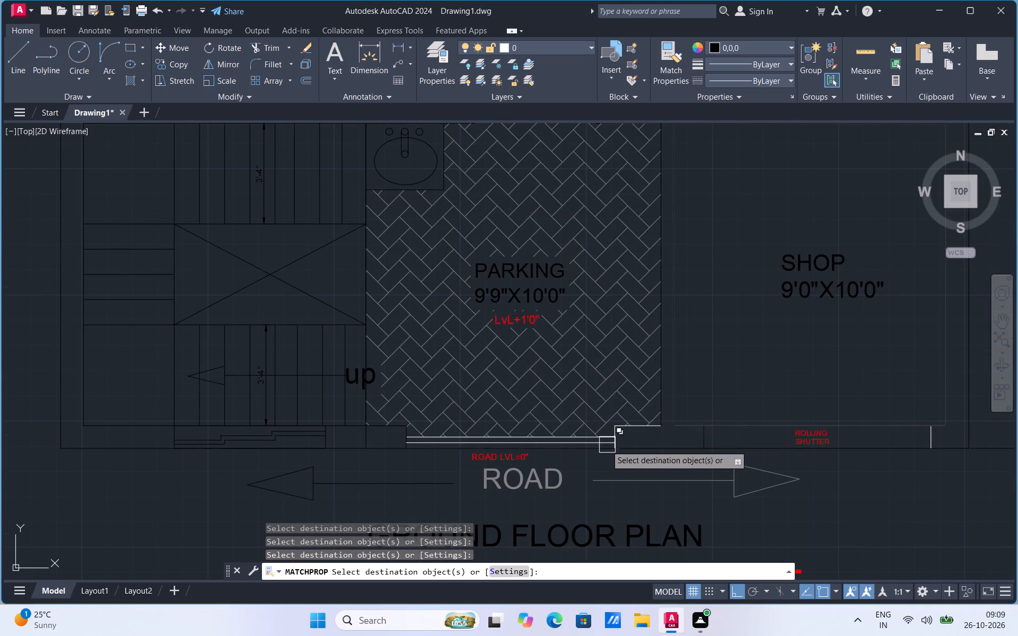
{"action": "scroll", "coordinate": [598, 441], "scroll_direction": "up", "scroll_amount": 3}
{"action": "left_click", "coordinate": [562, 426]}
{"action": "left_click", "coordinate": [555, 446]}
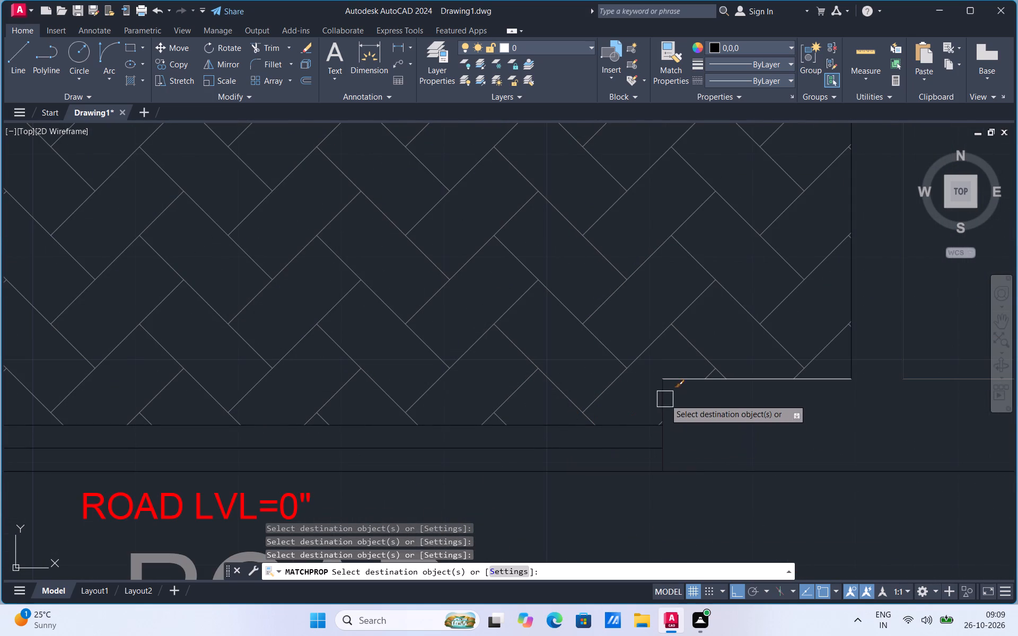
{"action": "left_click", "coordinate": [665, 399]}
{"action": "left_click", "coordinate": [671, 376]}
{"action": "scroll", "coordinate": [650, 392], "scroll_direction": "down", "scroll_amount": 4}
{"action": "scroll", "coordinate": [818, 406], "scroll_direction": "up", "scroll_amount": 2}
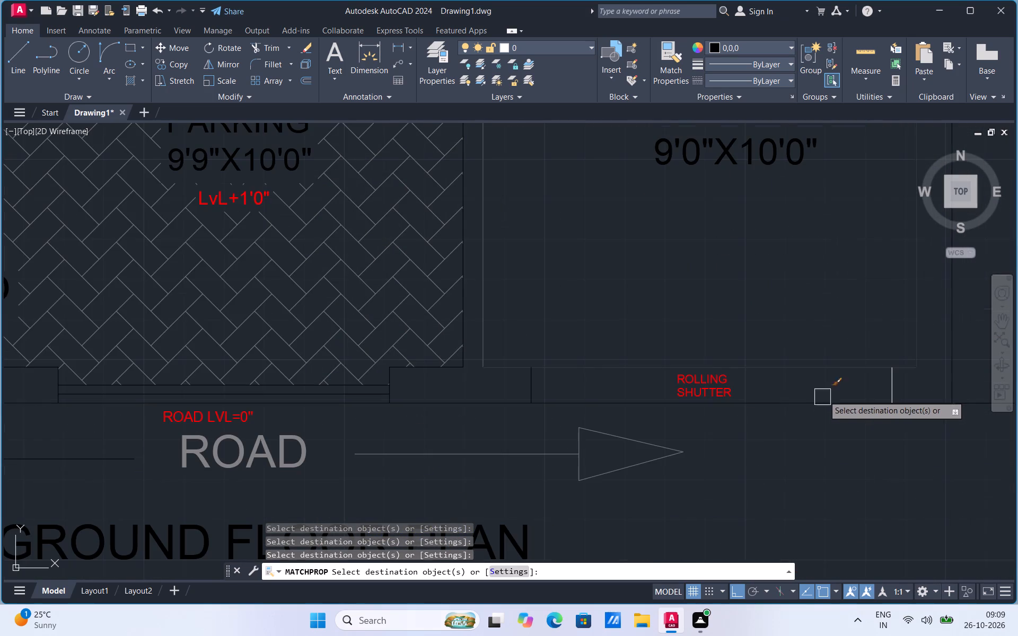
{"action": "left_click", "coordinate": [885, 385]}
{"action": "scroll", "coordinate": [748, 497], "scroll_direction": "down", "scroll_amount": 2}
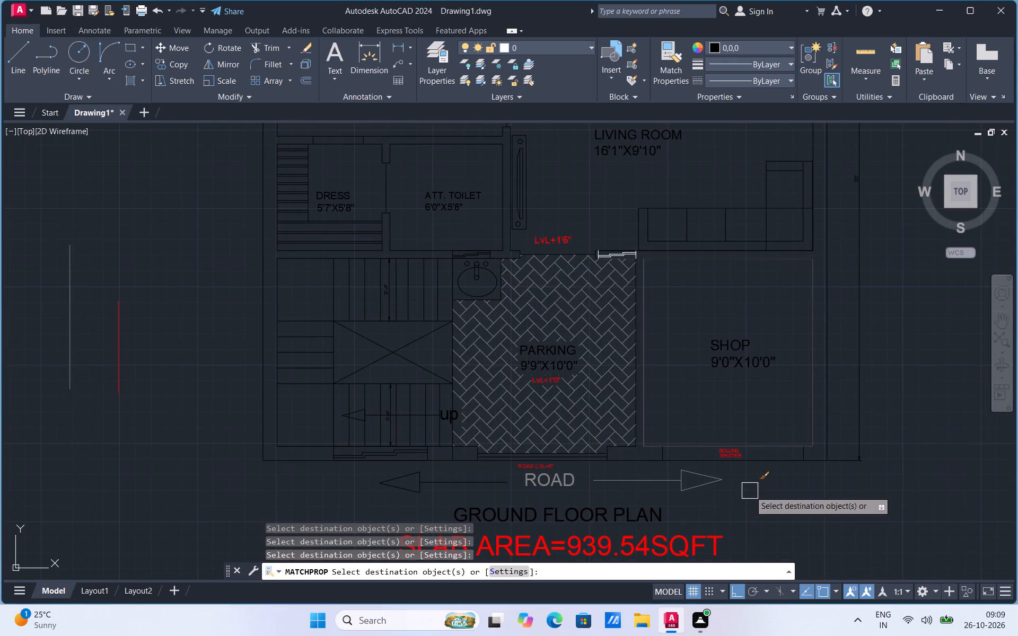
{"action": "key", "text": "Escape"}
Erase the rectangle drawn along the shop's inner wall faces.
{"action": "left_click", "coordinate": [816, 401]}
{"action": "key", "text": "Delete"}
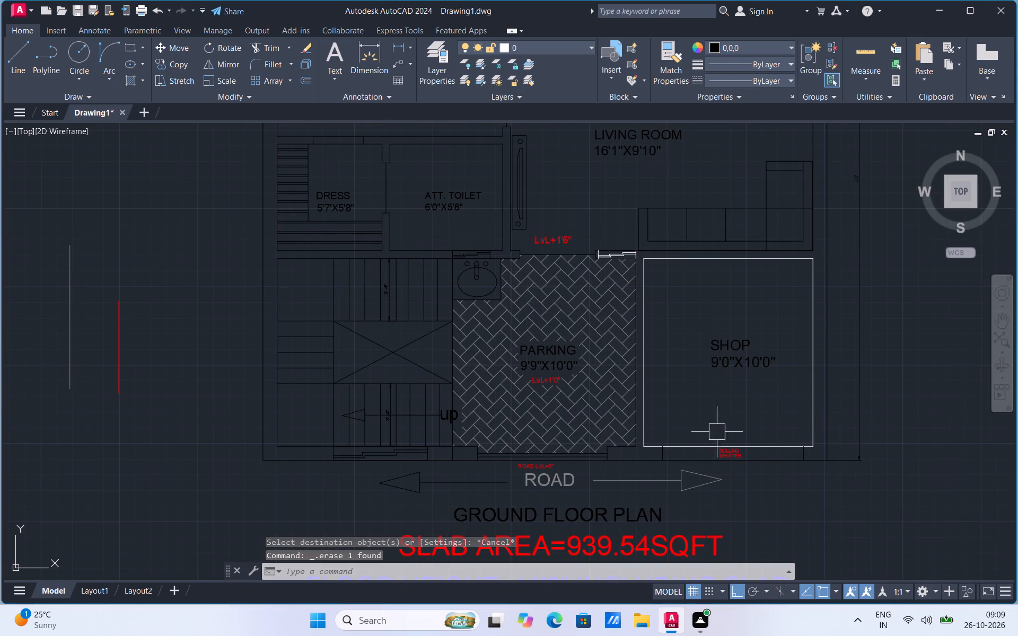
Erase the shop's white east inner wall line and redraw it in black between the upper and lower corners.
{"action": "left_click", "coordinate": [814, 393]}
{"action": "key", "text": "Delete"}
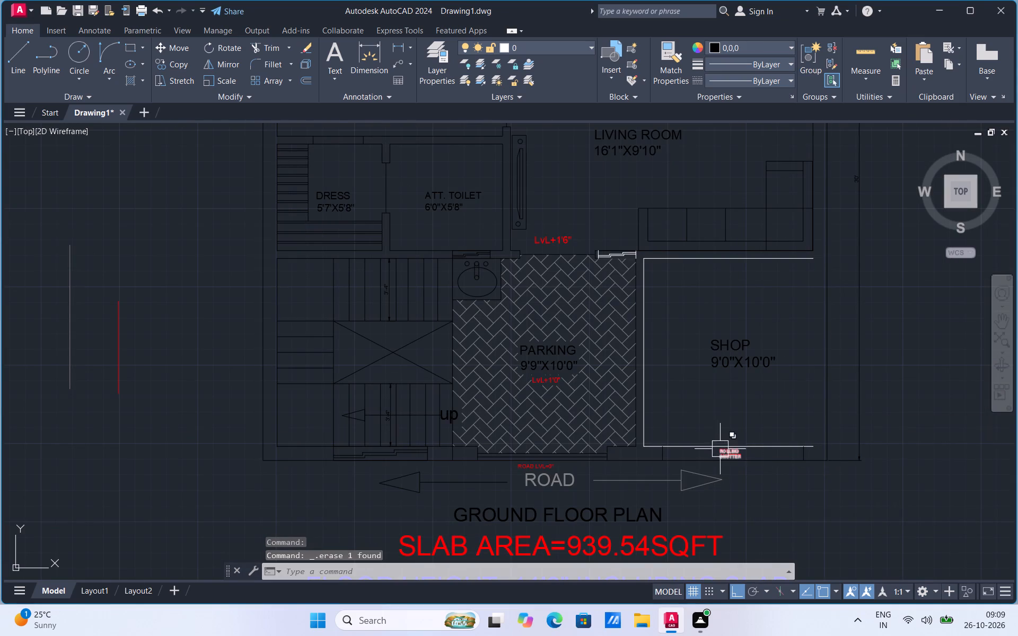
{"action": "left_click", "coordinate": [15, 67]}
{"action": "left_click", "coordinate": [815, 259]}
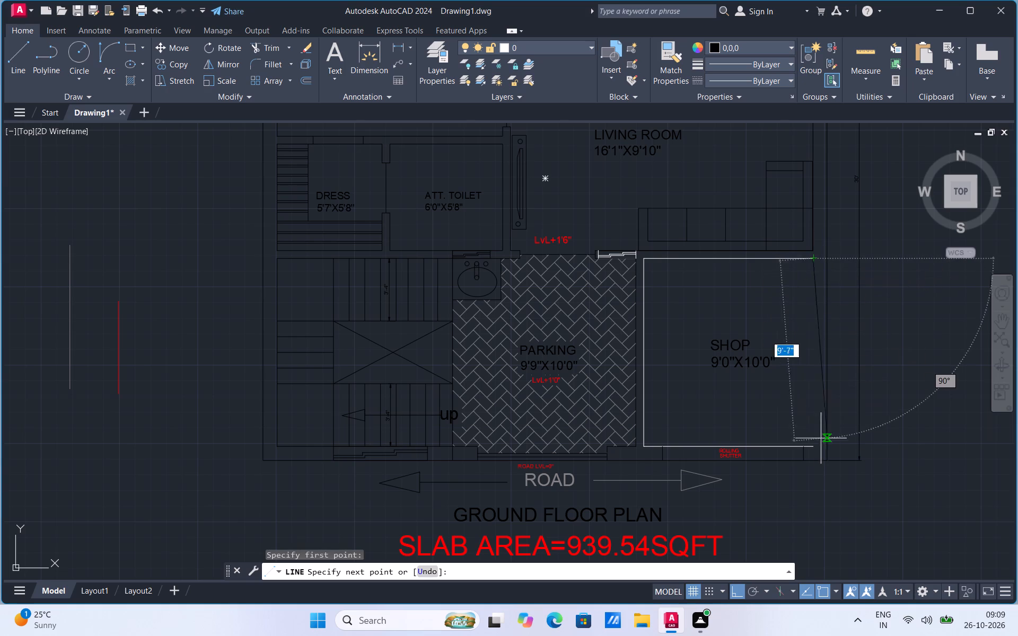
{"action": "left_click", "coordinate": [813, 445]}
{"action": "key", "text": "Escape"}
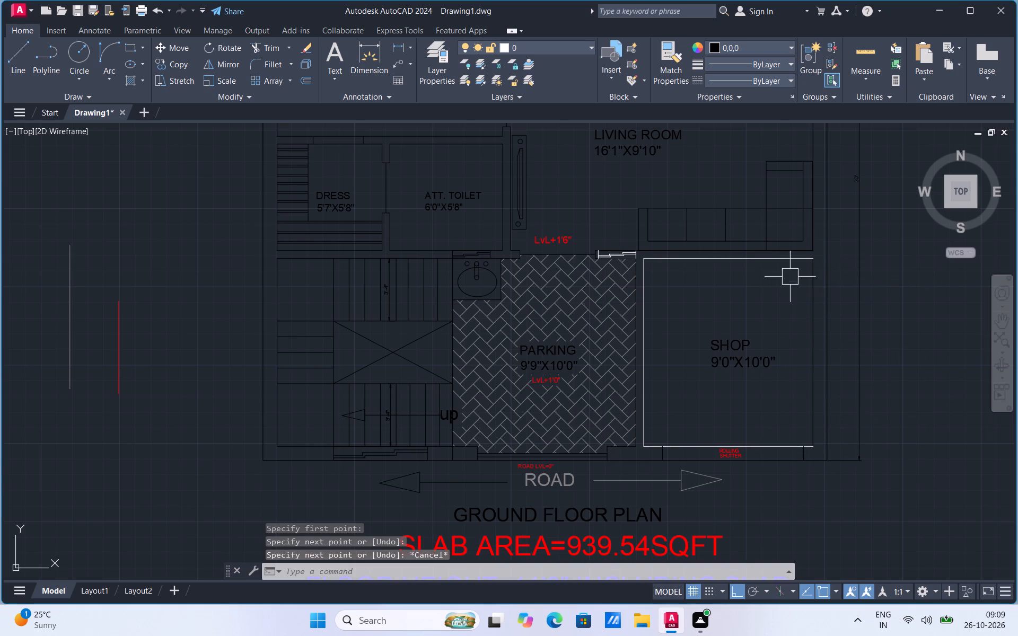
Erase the shop's white inner wall line on the living room side and redraw it in black between its corners.
{"action": "left_click", "coordinate": [790, 263]}
{"action": "key", "text": "Delete"}
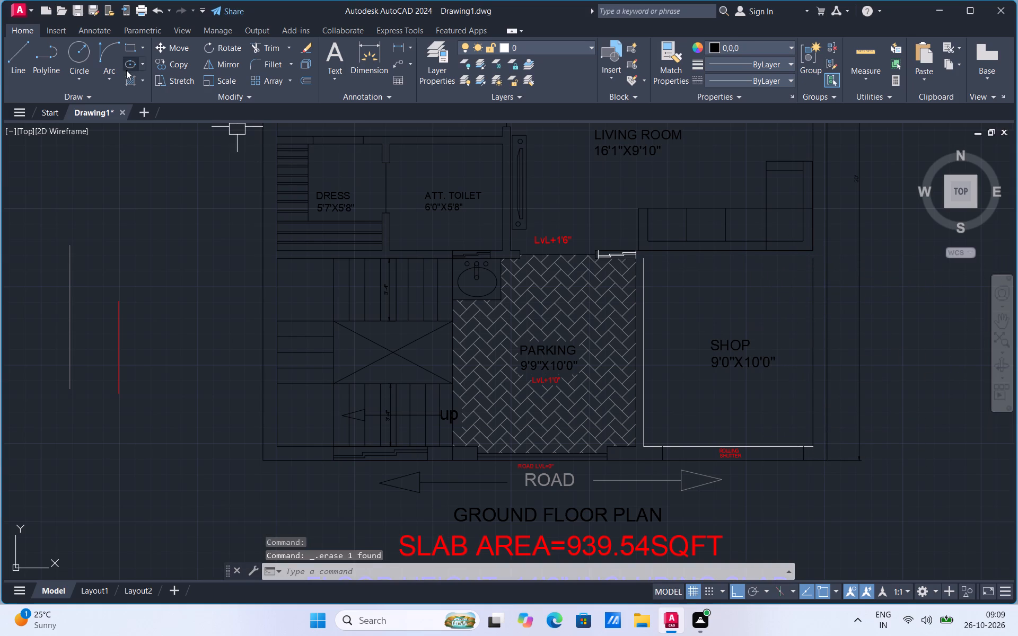
{"action": "left_click", "coordinate": [22, 69]}
{"action": "left_click", "coordinate": [640, 258]}
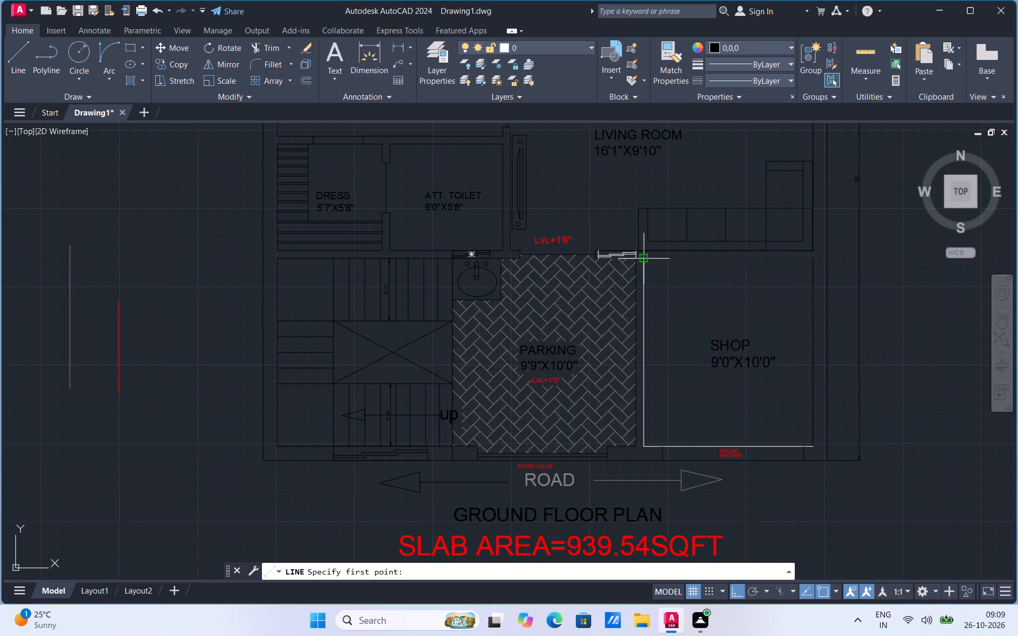
{"action": "left_click", "coordinate": [816, 261]}
{"action": "key", "text": "Escape"}
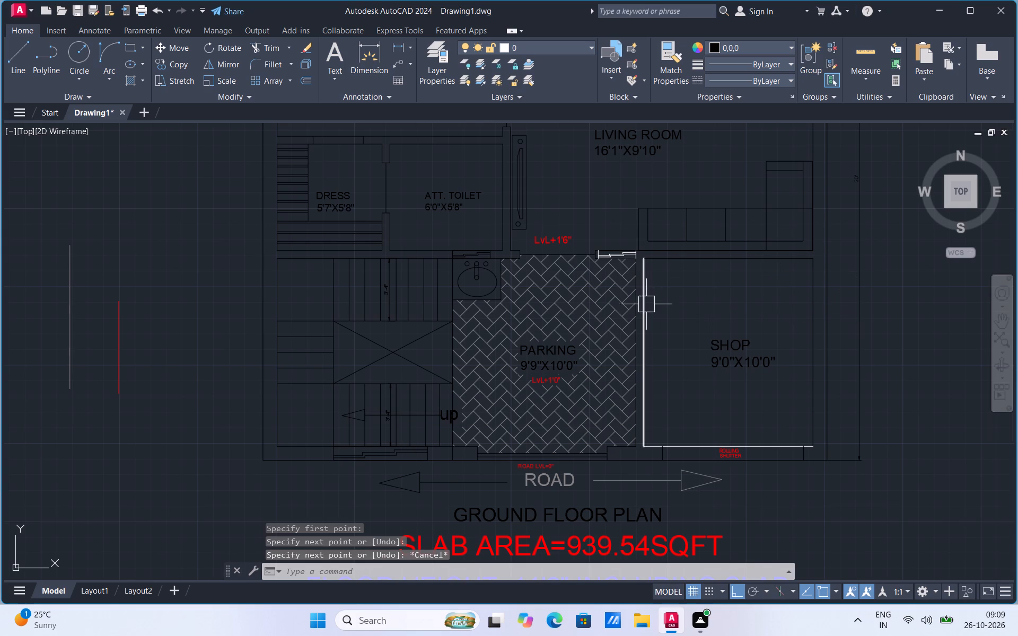
Erase the shop's white inner wall line on the parking side.
{"action": "left_click", "coordinate": [644, 306]}
{"action": "key", "text": "Delete"}
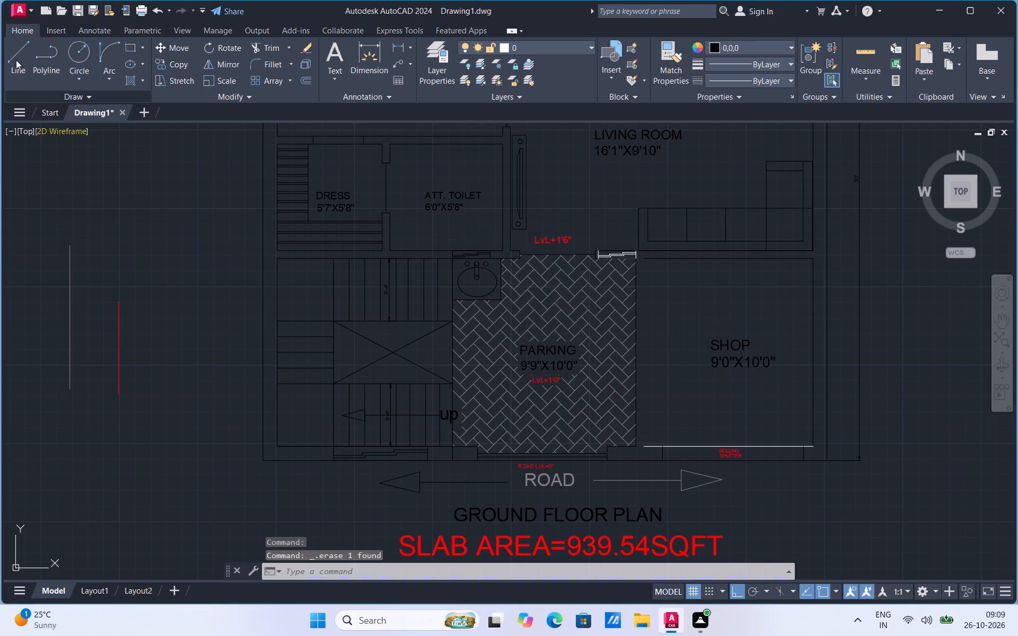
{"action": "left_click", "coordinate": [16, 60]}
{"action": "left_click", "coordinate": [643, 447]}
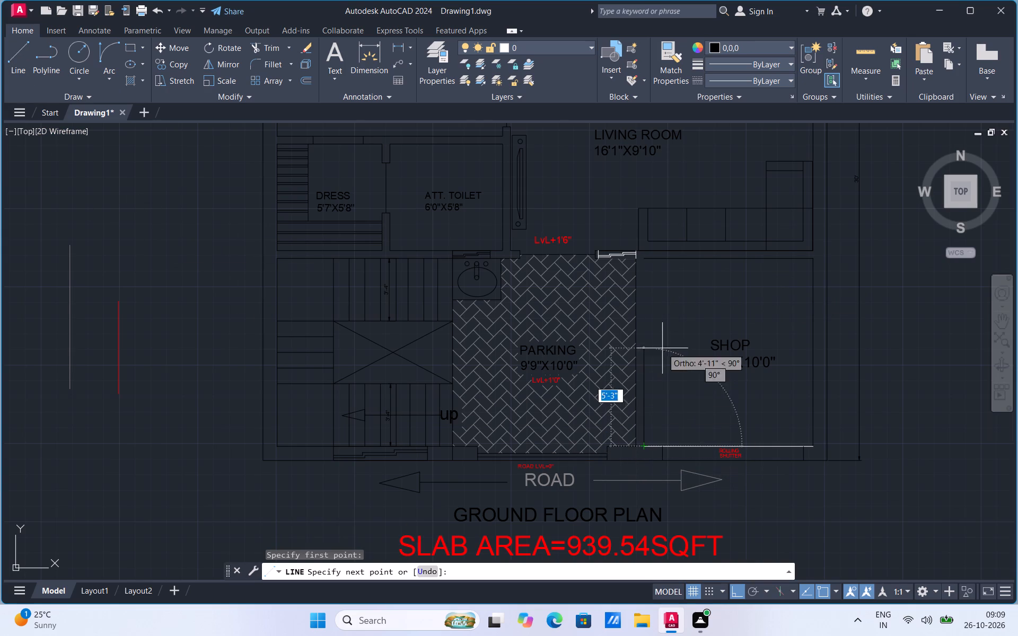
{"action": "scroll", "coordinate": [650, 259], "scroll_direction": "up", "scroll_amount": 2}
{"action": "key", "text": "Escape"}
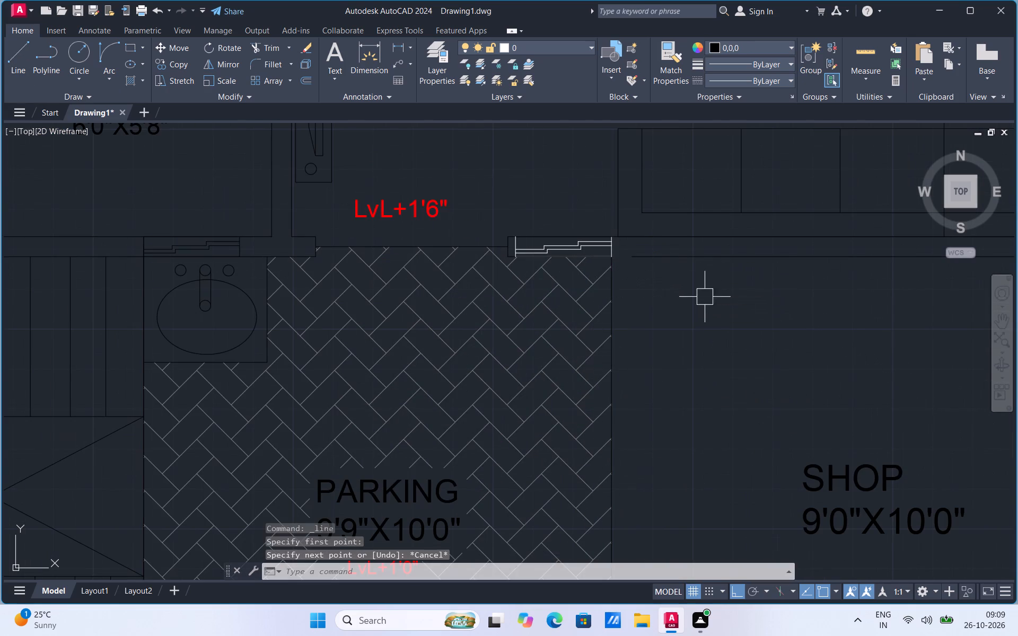
Draw a black line along the shop's parking-side inner wall face, from the living room corner down to the road-side corner.
{"action": "left_click", "coordinate": [16, 55]}
{"action": "scroll", "coordinate": [645, 252], "scroll_direction": "up", "scroll_amount": 2}
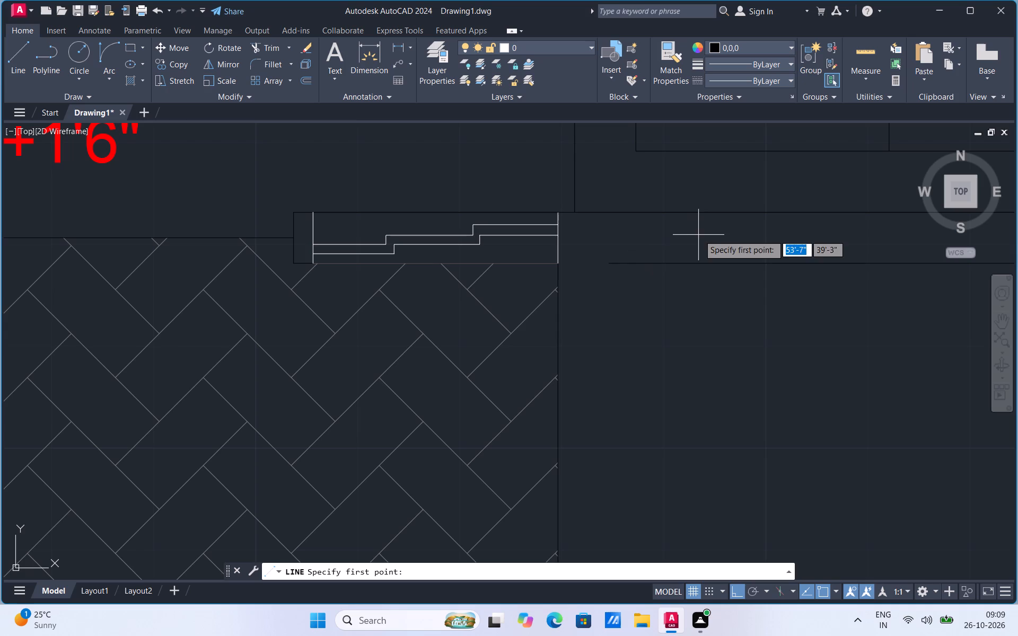
{"action": "left_click", "coordinate": [609, 263]}
{"action": "scroll", "coordinate": [614, 204], "scroll_direction": "down", "scroll_amount": 3}
{"action": "scroll", "coordinate": [616, 513], "scroll_direction": "up", "scroll_amount": 2}
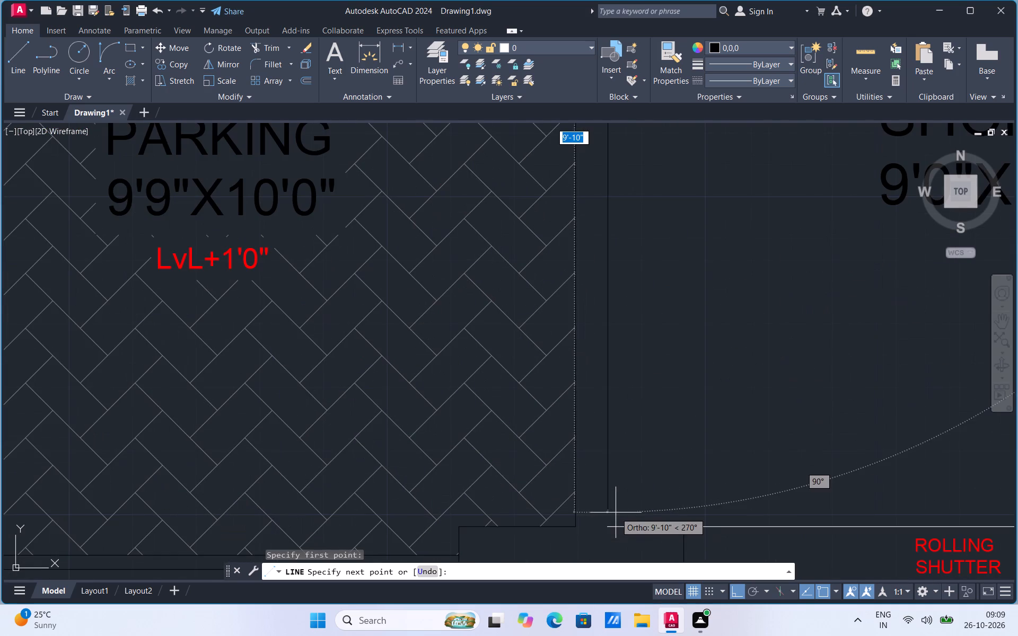
{"action": "left_click", "coordinate": [608, 529]}
{"action": "scroll", "coordinate": [698, 343], "scroll_direction": "down", "scroll_amount": 1}
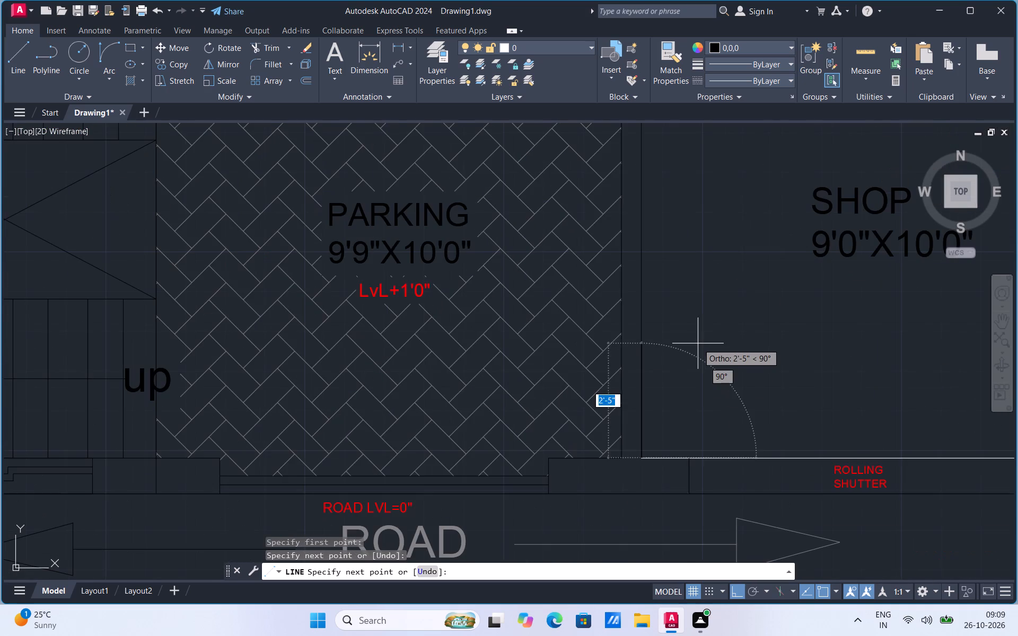
{"action": "key", "text": "Escape"}
Erase the shop's white inner wall line beside the rolling shutter and redraw it in black between the two road-side corners.
{"action": "left_click", "coordinate": [747, 458]}
{"action": "key", "text": "Delete"}
{"action": "scroll", "coordinate": [491, 363], "scroll_direction": "down", "scroll_amount": 1}
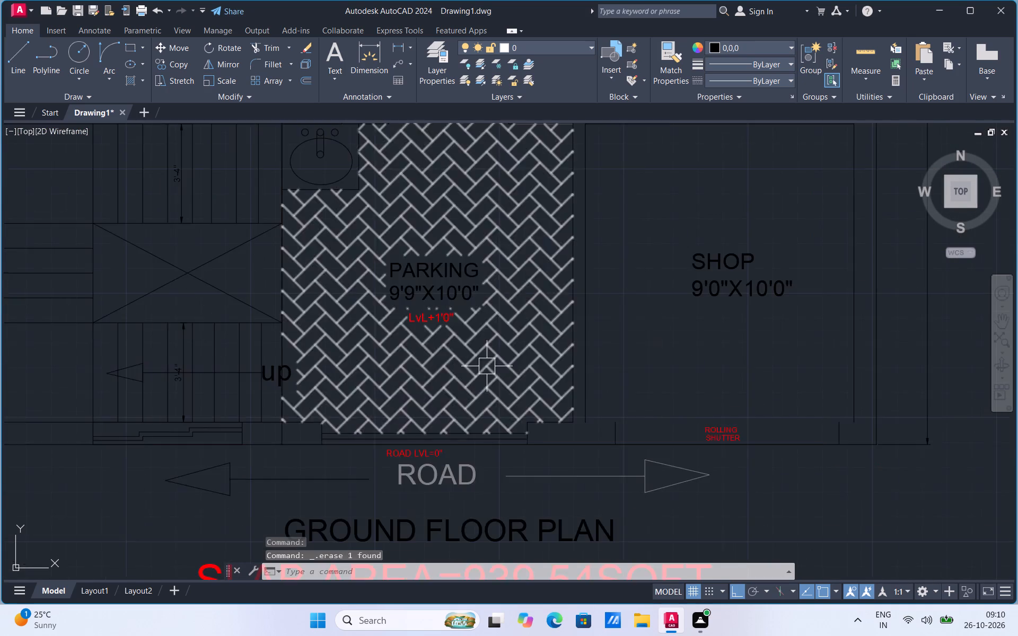
{"action": "scroll", "coordinate": [487, 366], "scroll_direction": "down", "scroll_amount": 1}
{"action": "scroll", "coordinate": [682, 362], "scroll_direction": "up", "scroll_amount": 1}
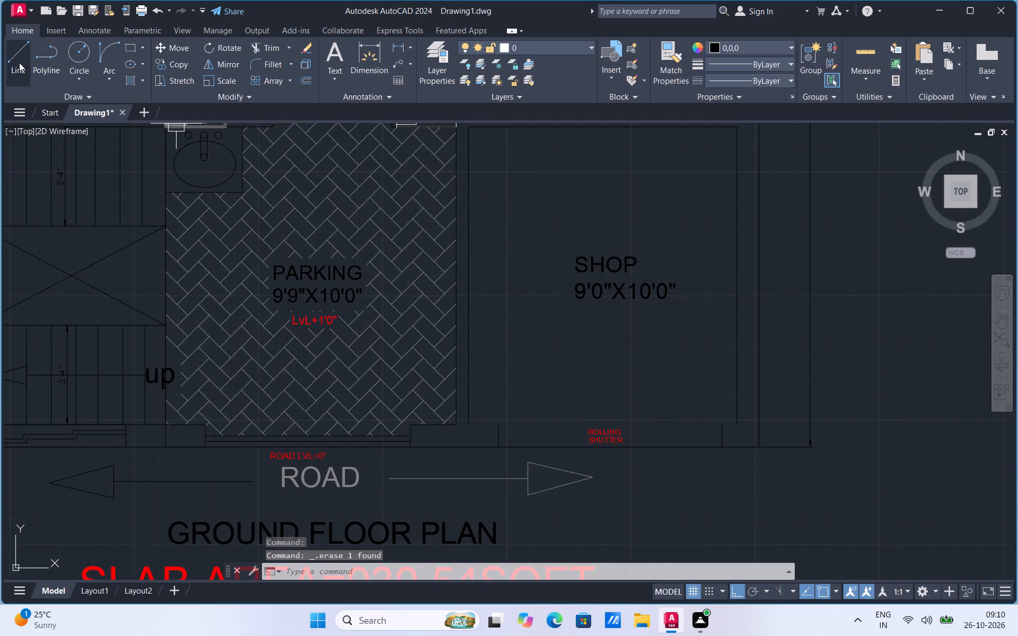
{"action": "left_click", "coordinate": [19, 63]}
{"action": "left_click", "coordinate": [471, 427]}
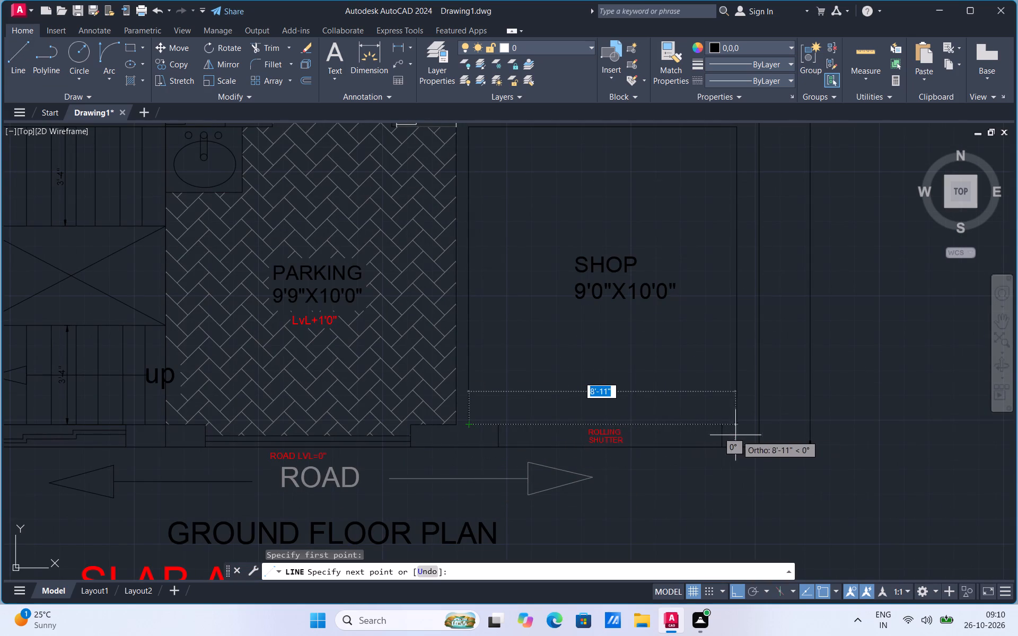
{"action": "left_click", "coordinate": [743, 425]}
{"action": "key", "text": "Escape"}
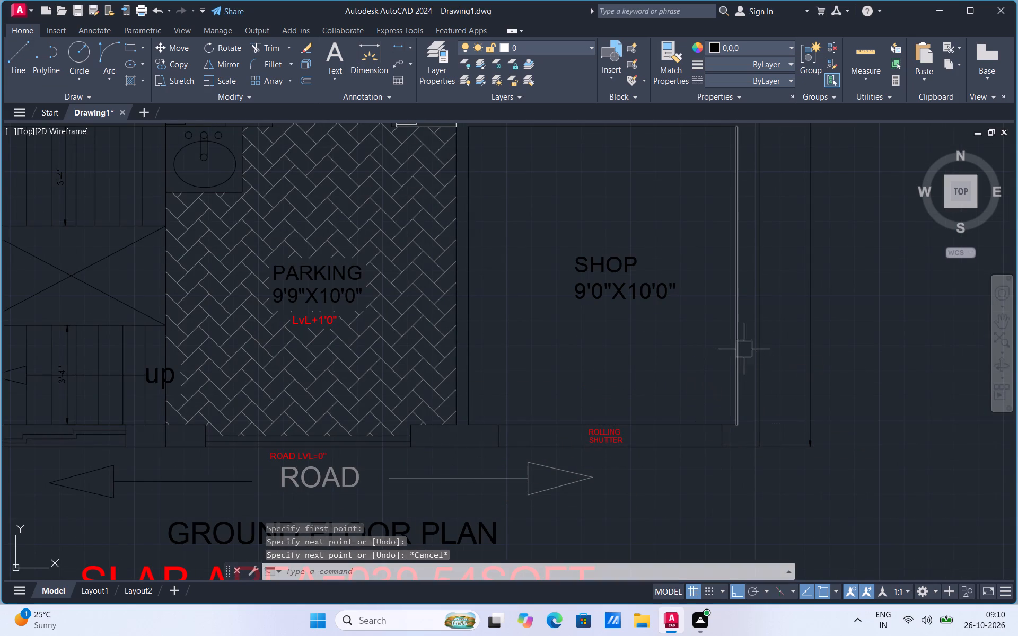
Set the current object colour to Blue.
{"action": "scroll", "coordinate": [776, 524], "scroll_direction": "down", "scroll_amount": 2}
{"action": "scroll", "coordinate": [652, 356], "scroll_direction": "up", "scroll_amount": 2}
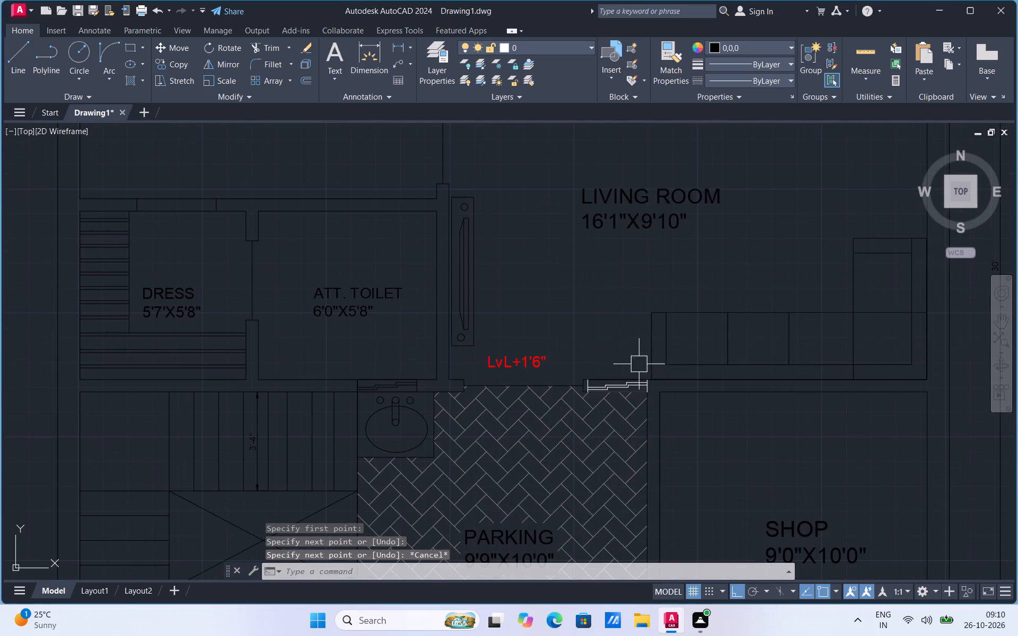
{"action": "left_click", "coordinate": [713, 45]}
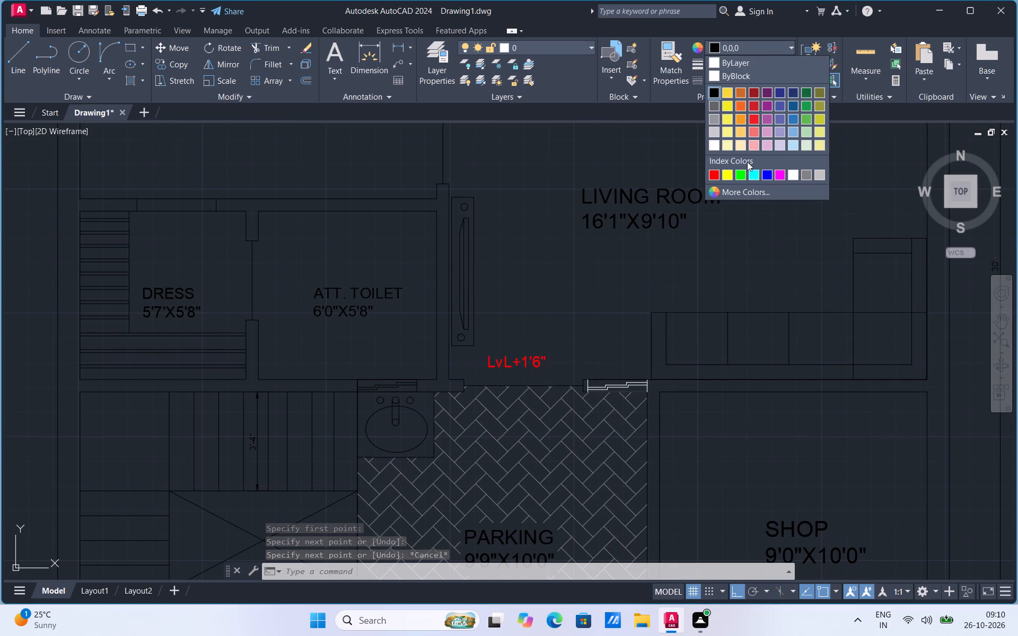
{"action": "left_click", "coordinate": [764, 173]}
{"action": "scroll", "coordinate": [839, 316], "scroll_direction": "down", "scroll_amount": 2}
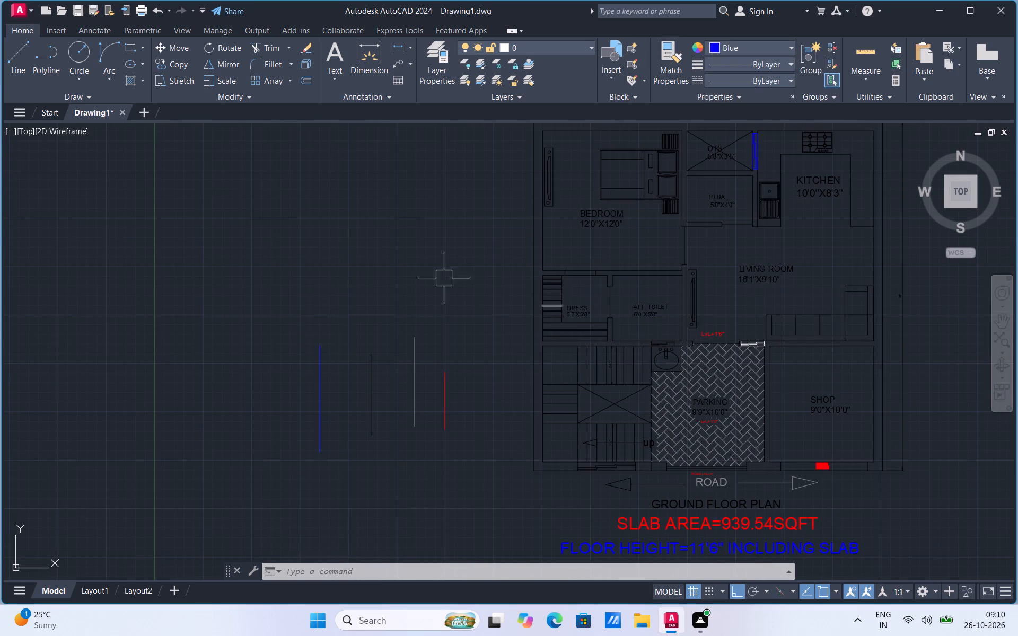
Match the blue sample line's properties onto the attached toilet's window beside the wash basin.
{"action": "key", "text": "Escape"}
{"action": "left_click", "coordinate": [676, 75]}
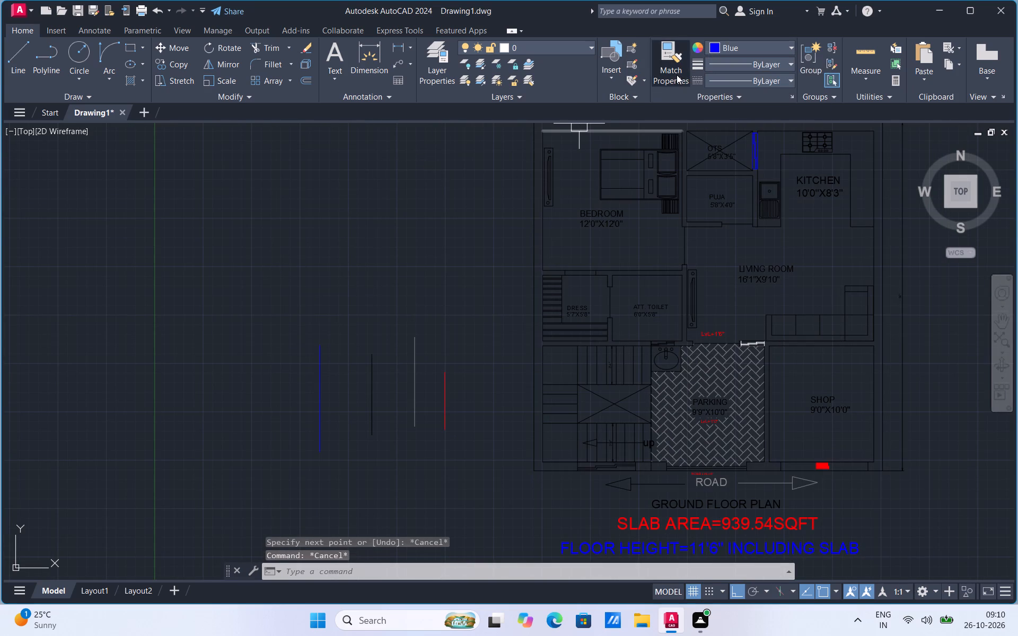
{"action": "left_click", "coordinate": [322, 371]}
{"action": "scroll", "coordinate": [665, 338], "scroll_direction": "up", "scroll_amount": 2}
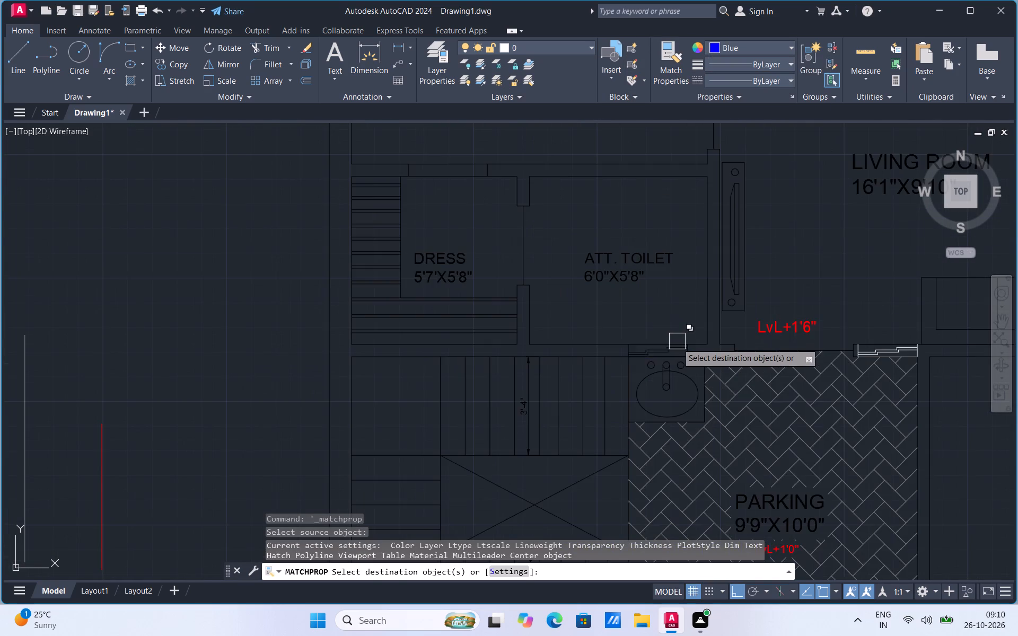
{"action": "scroll", "coordinate": [672, 348], "scroll_direction": "up", "scroll_amount": 2}
{"action": "left_click", "coordinate": [666, 347]}
Match the blue sample line's properties onto the living room window facing the parking, including its end lines.
{"action": "scroll", "coordinate": [461, 368], "scroll_direction": "down", "scroll_amount": 2}
{"action": "scroll", "coordinate": [759, 359], "scroll_direction": "up", "scroll_amount": 1}
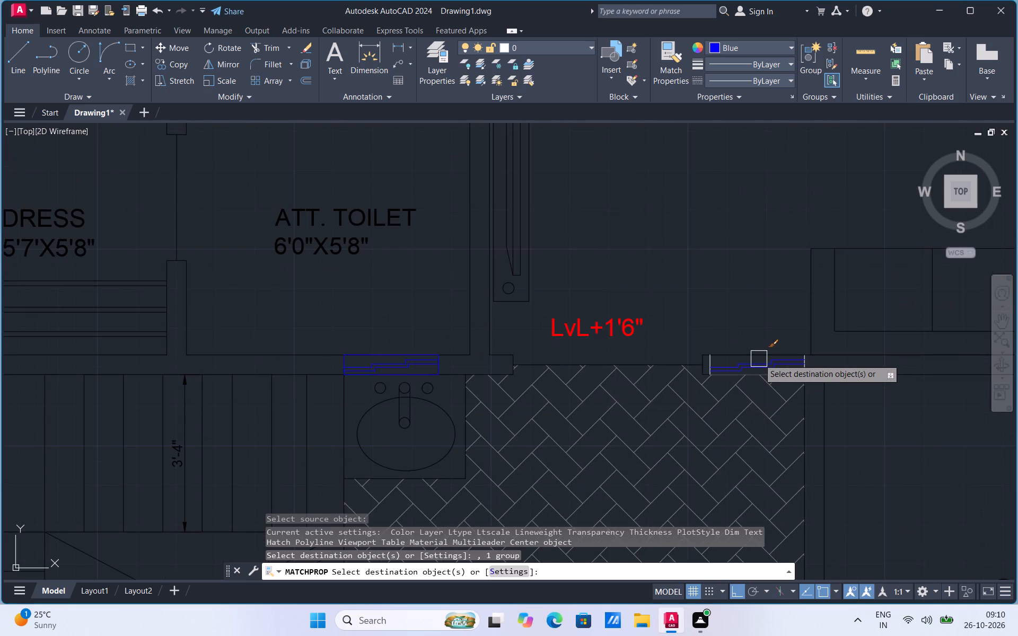
{"action": "left_click", "coordinate": [759, 359]}
{"action": "scroll", "coordinate": [732, 363], "scroll_direction": "up", "scroll_amount": 3}
{"action": "left_click", "coordinate": [636, 360]}
{"action": "scroll", "coordinate": [636, 360], "scroll_direction": "down", "scroll_amount": 2}
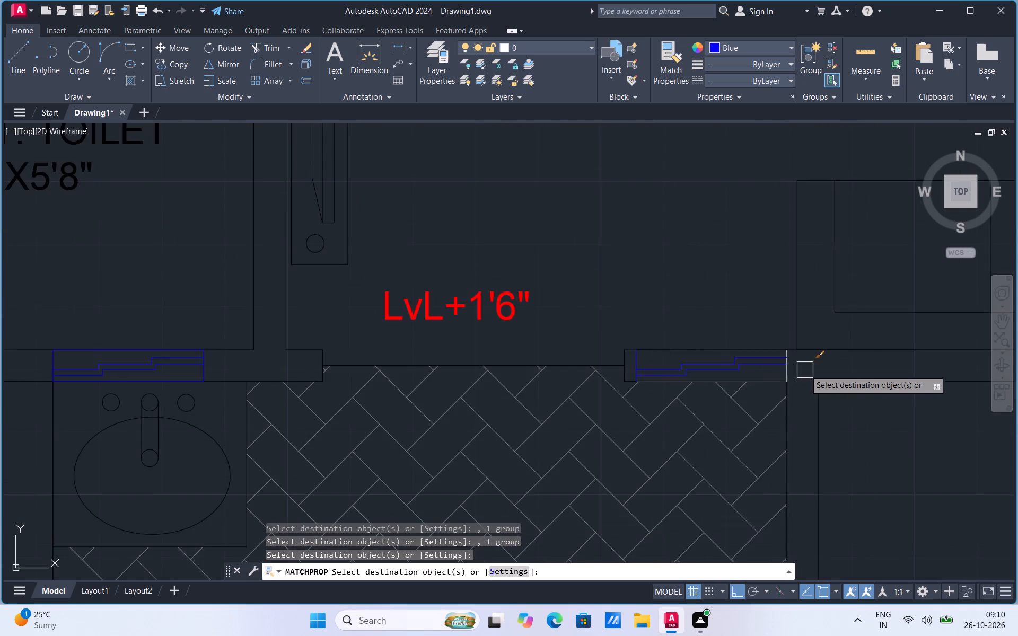
{"action": "scroll", "coordinate": [810, 370], "scroll_direction": "up", "scroll_amount": 2}
{"action": "left_click", "coordinate": [745, 375]}
{"action": "scroll", "coordinate": [779, 429], "scroll_direction": "down", "scroll_amount": 3}
{"action": "scroll", "coordinate": [713, 410], "scroll_direction": "down", "scroll_amount": 8}
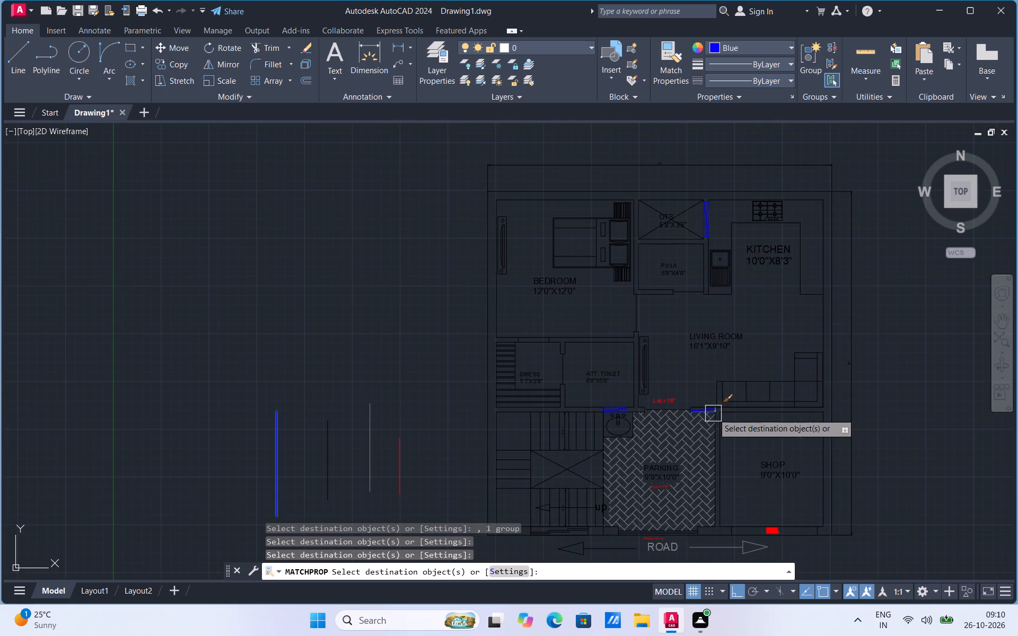
{"action": "scroll", "coordinate": [683, 411], "scroll_direction": "up", "scroll_amount": 4}
{"action": "scroll", "coordinate": [843, 417], "scroll_direction": "up", "scroll_amount": 1}
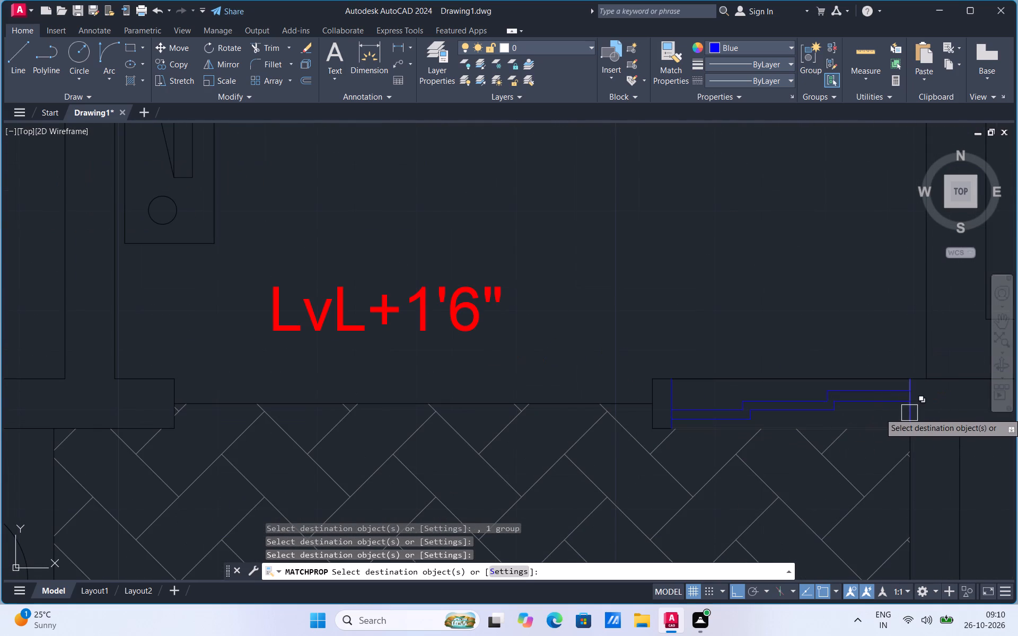
{"action": "left_click", "coordinate": [909, 413]}
{"action": "scroll", "coordinate": [812, 287], "scroll_direction": "down", "scroll_amount": 4}
{"action": "scroll", "coordinate": [394, 343], "scroll_direction": "down", "scroll_amount": 2}
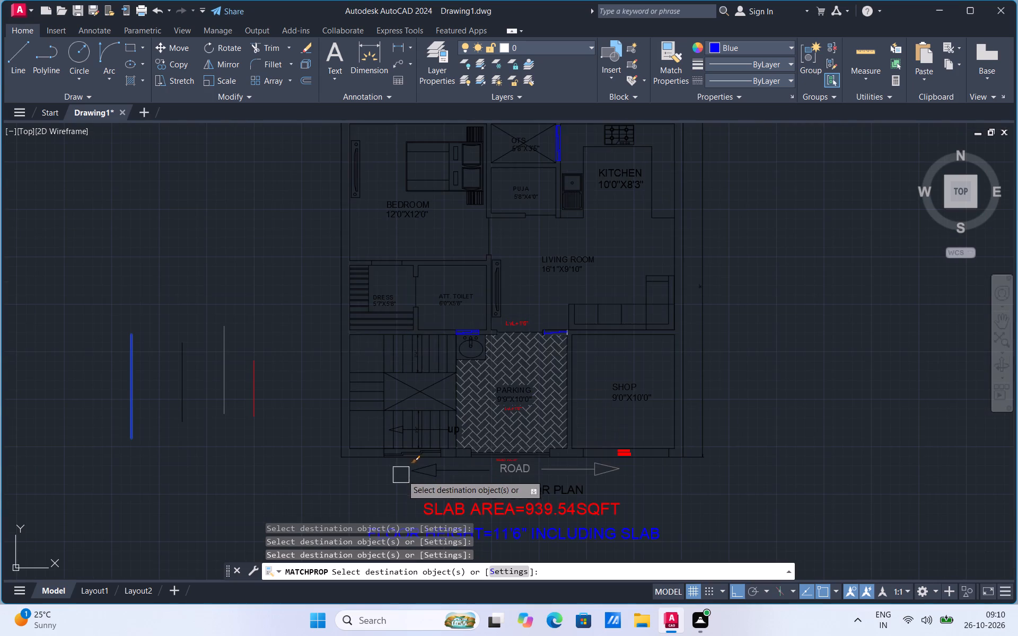
Match the blue sample line's properties onto the staircase window in the road-side wall.
{"action": "scroll", "coordinate": [410, 469], "scroll_direction": "up", "scroll_amount": 3}
{"action": "left_click", "coordinate": [425, 415]}
{"action": "scroll", "coordinate": [436, 480], "scroll_direction": "down", "scroll_amount": 3}
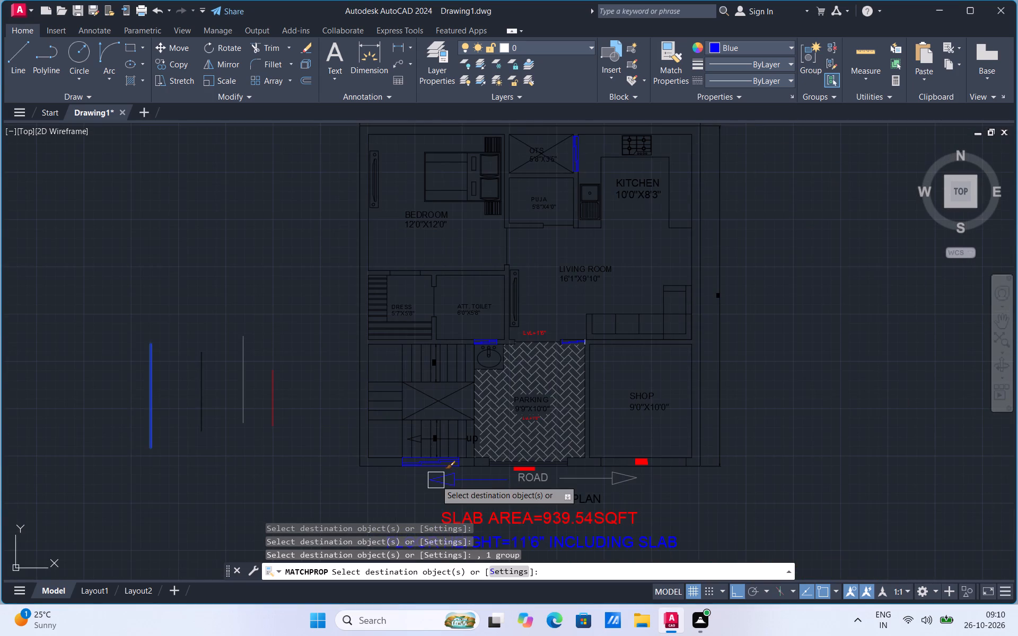
{"action": "scroll", "coordinate": [436, 480], "scroll_direction": "down", "scroll_amount": 1}
{"action": "scroll", "coordinate": [580, 326], "scroll_direction": "up", "scroll_amount": 2}
{"action": "key", "text": "Escape"}
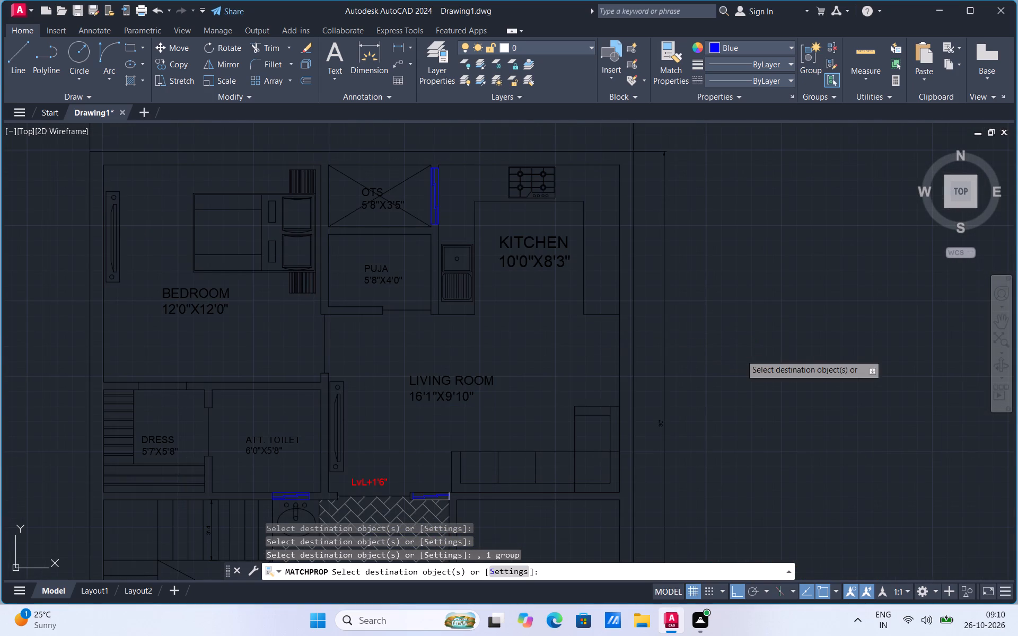
Match the blue window line's properties onto the remaining white end line of the living room window, at its shop-side end.
{"action": "scroll", "coordinate": [742, 332], "scroll_direction": "down", "scroll_amount": 2}
{"action": "scroll", "coordinate": [617, 427], "scroll_direction": "up", "scroll_amount": 3}
{"action": "scroll", "coordinate": [651, 318], "scroll_direction": "up", "scroll_amount": 2}
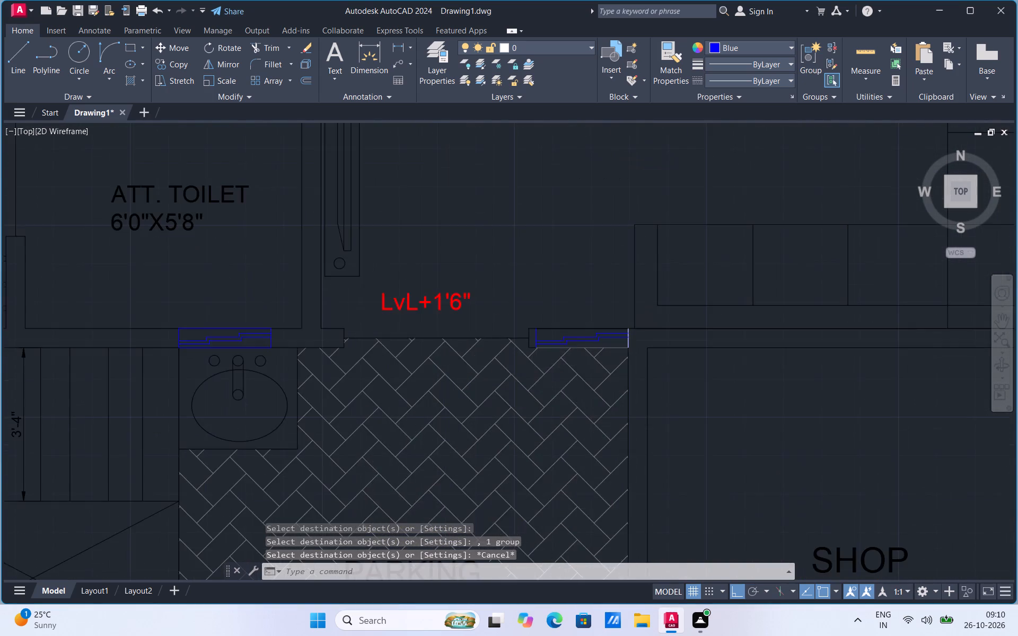
{"action": "left_click", "coordinate": [668, 68]}
{"action": "scroll", "coordinate": [577, 347], "scroll_direction": "up", "scroll_amount": 1}
{"action": "left_click", "coordinate": [577, 347]}
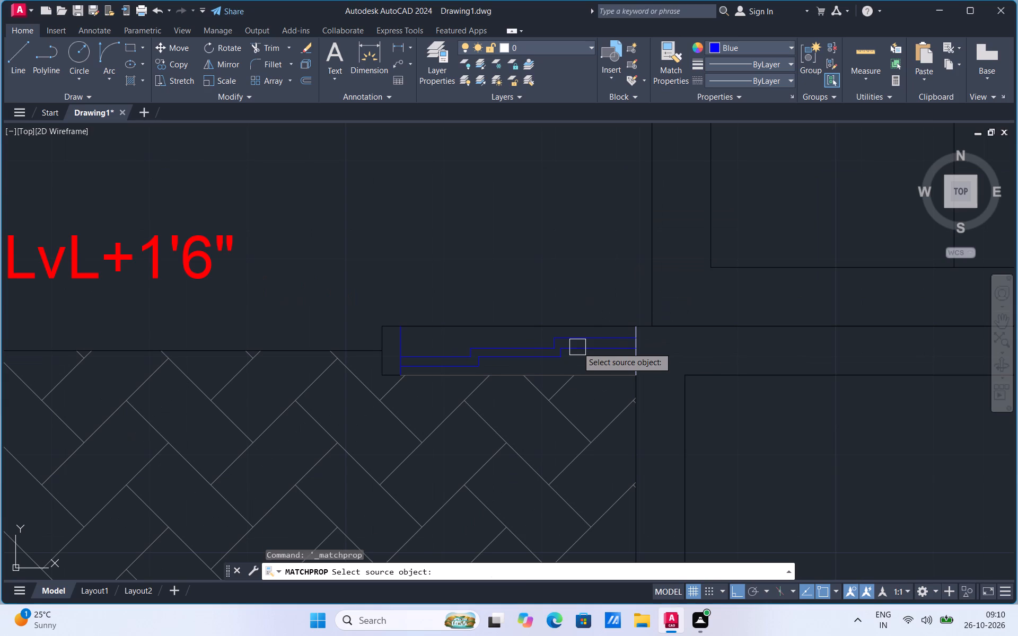
{"action": "left_click", "coordinate": [640, 359]}
{"action": "scroll", "coordinate": [643, 282], "scroll_direction": "down", "scroll_amount": 3}
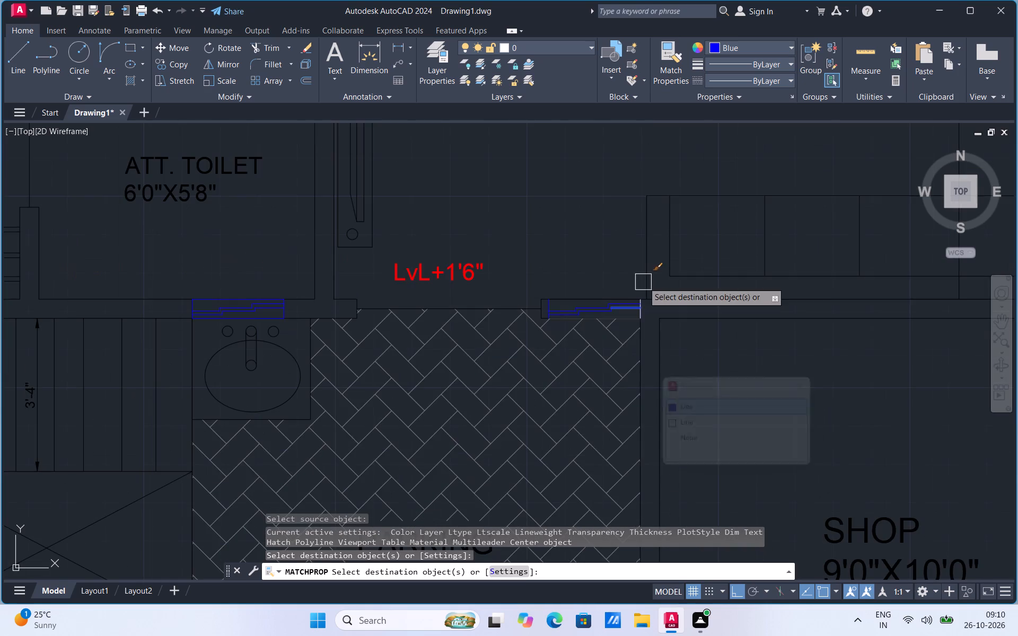
{"action": "scroll", "coordinate": [646, 305], "scroll_direction": "up", "scroll_amount": 4}
{"action": "left_click", "coordinate": [600, 359]}
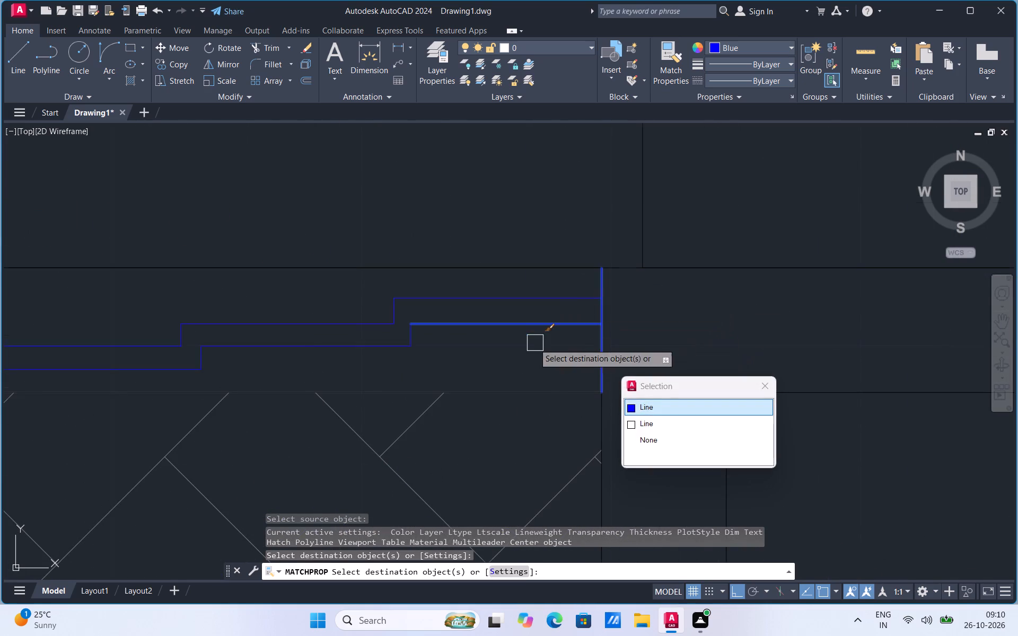
{"action": "scroll", "coordinate": [534, 343], "scroll_direction": "down", "scroll_amount": 4}
{"action": "scroll", "coordinate": [554, 348], "scroll_direction": "up", "scroll_amount": 3}
{"action": "left_click", "coordinate": [542, 342]}
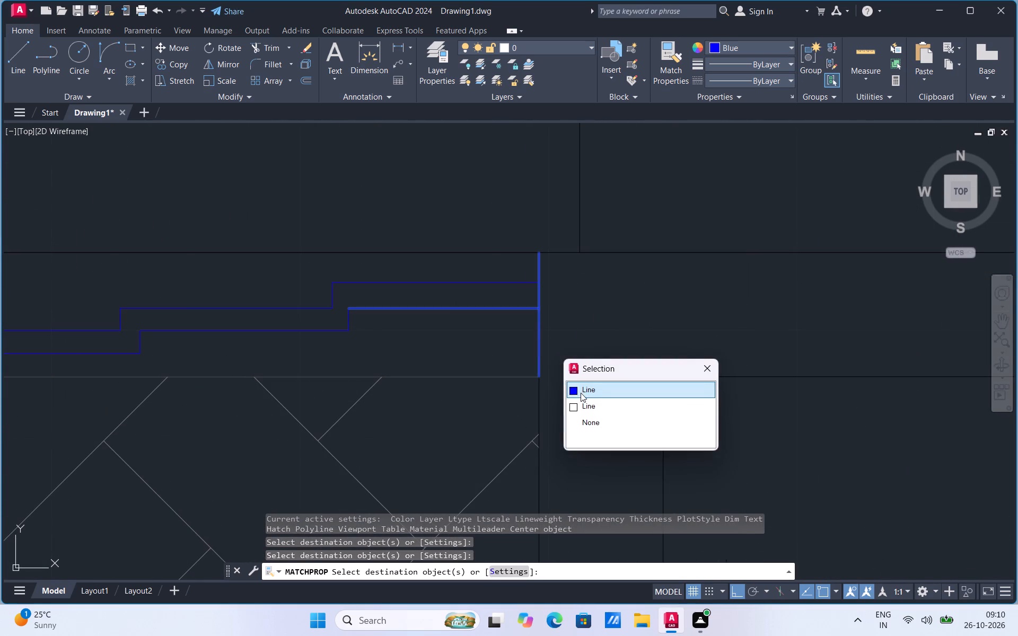
{"action": "left_click", "coordinate": [573, 391]}
{"action": "left_click", "coordinate": [536, 347]}
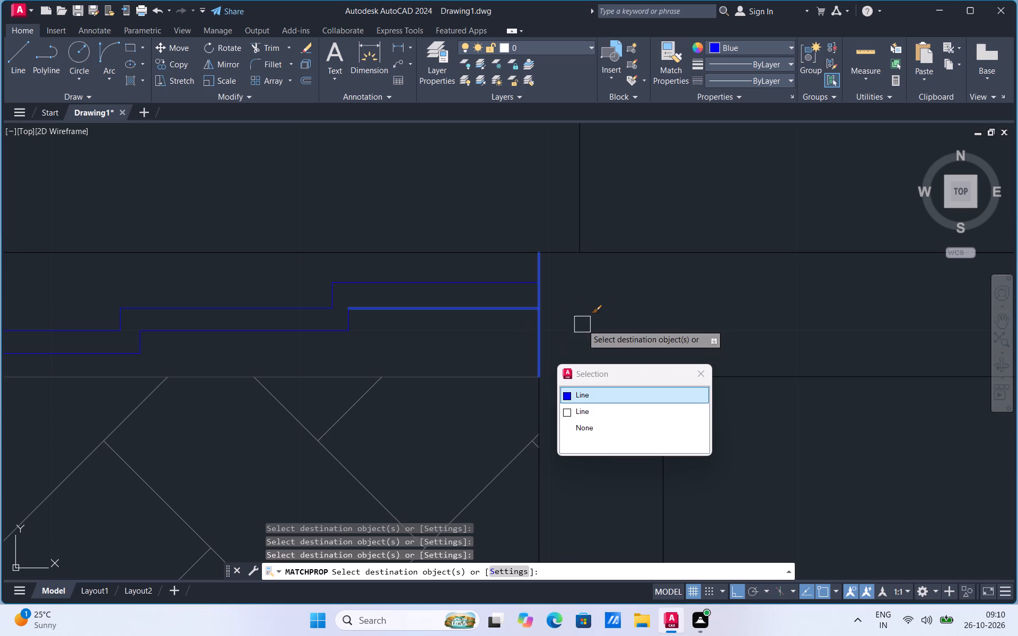
{"action": "left_click", "coordinate": [565, 412]}
{"action": "scroll", "coordinate": [636, 333], "scroll_direction": "down", "scroll_amount": 4}
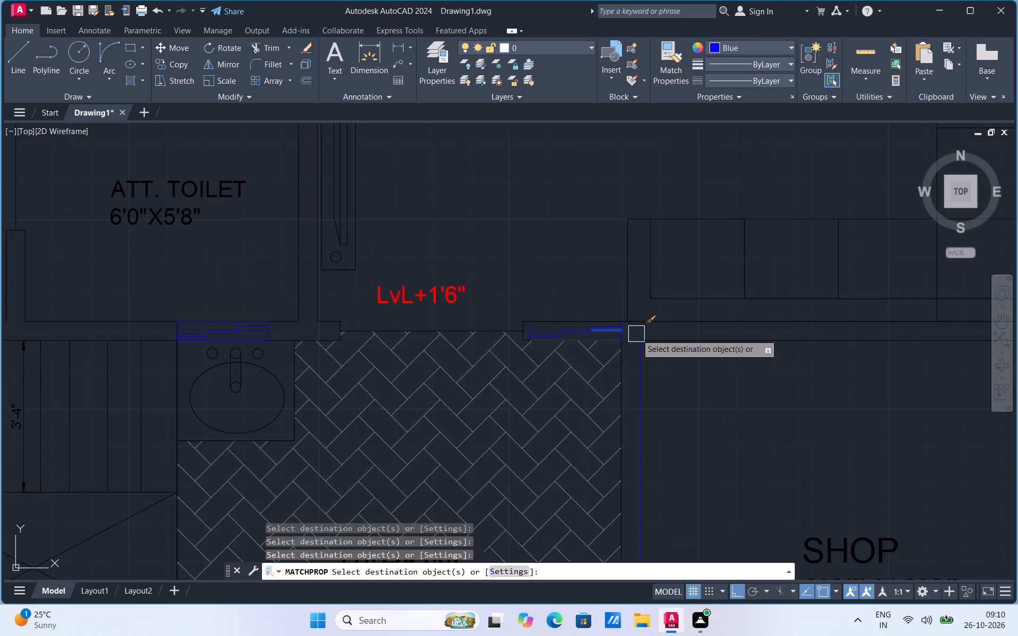
{"action": "scroll", "coordinate": [636, 334], "scroll_direction": "down", "scroll_amount": 3}
{"action": "scroll", "coordinate": [636, 334], "scroll_direction": "up", "scroll_amount": 1}
{"action": "key", "text": "Escape"}
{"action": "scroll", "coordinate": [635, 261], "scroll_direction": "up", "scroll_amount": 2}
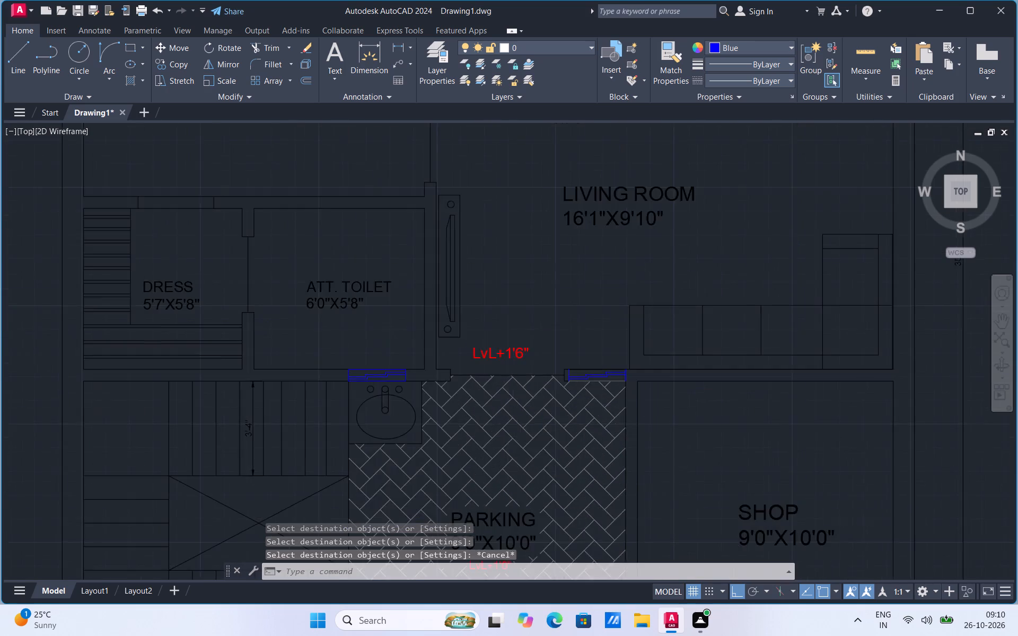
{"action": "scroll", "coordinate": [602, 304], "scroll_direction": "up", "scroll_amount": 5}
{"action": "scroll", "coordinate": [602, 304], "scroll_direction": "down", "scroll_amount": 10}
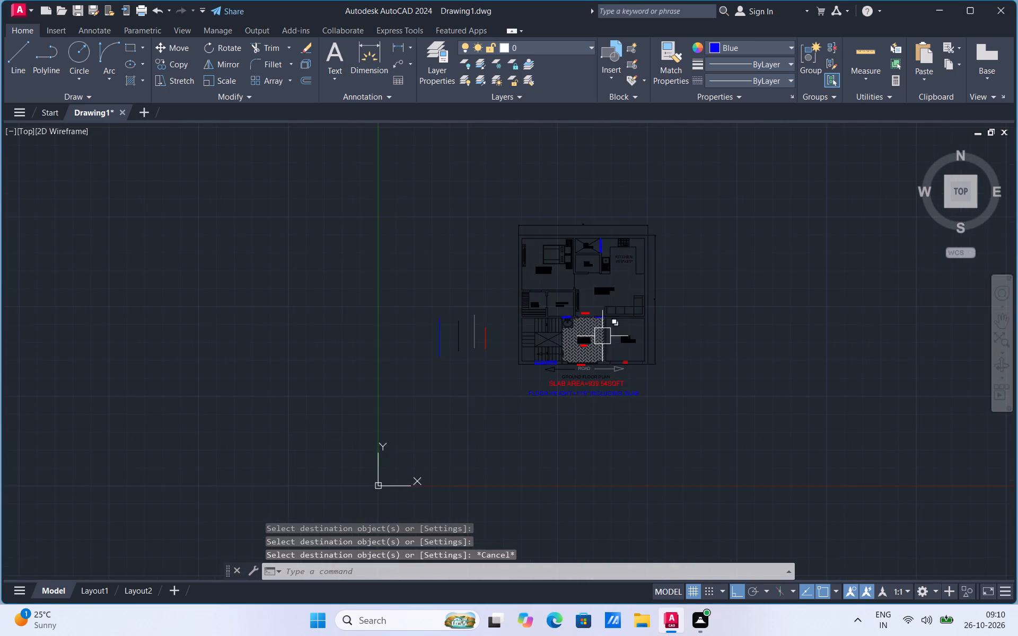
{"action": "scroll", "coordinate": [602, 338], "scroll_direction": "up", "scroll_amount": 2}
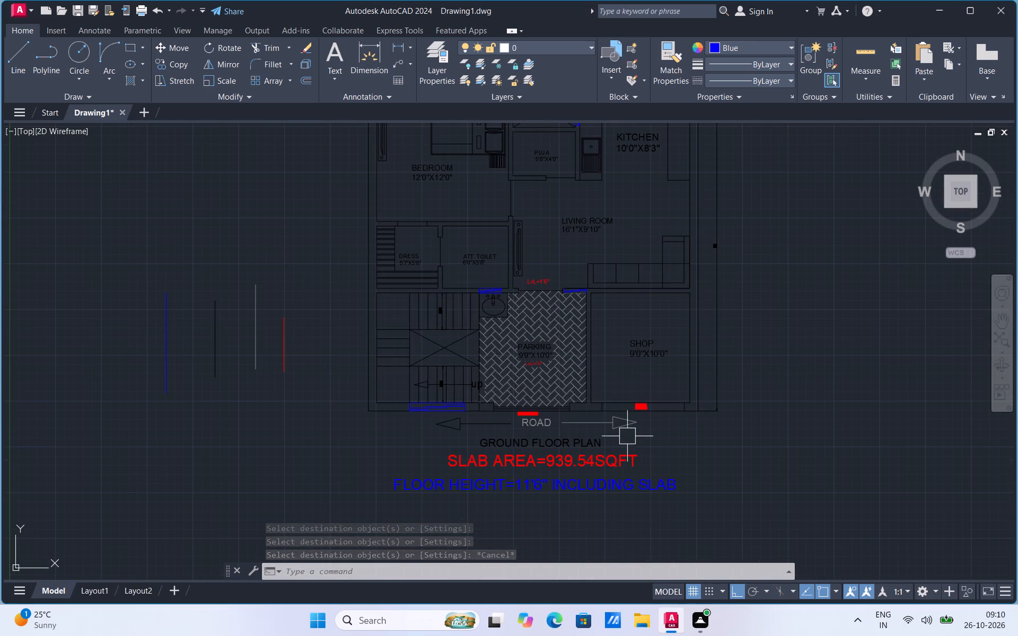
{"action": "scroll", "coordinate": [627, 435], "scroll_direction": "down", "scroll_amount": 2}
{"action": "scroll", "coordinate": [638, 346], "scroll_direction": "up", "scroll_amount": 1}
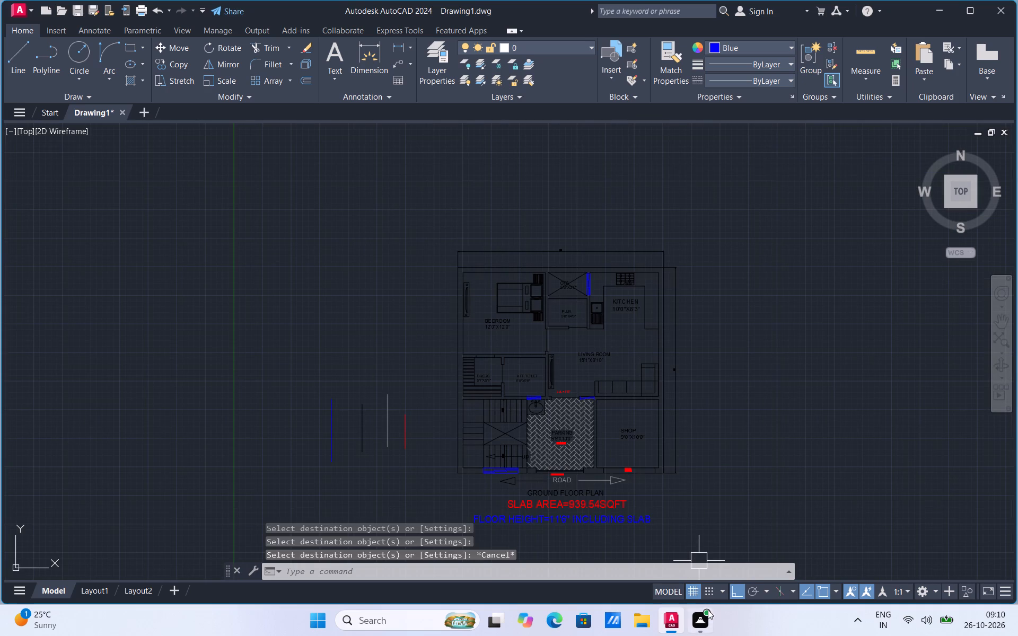